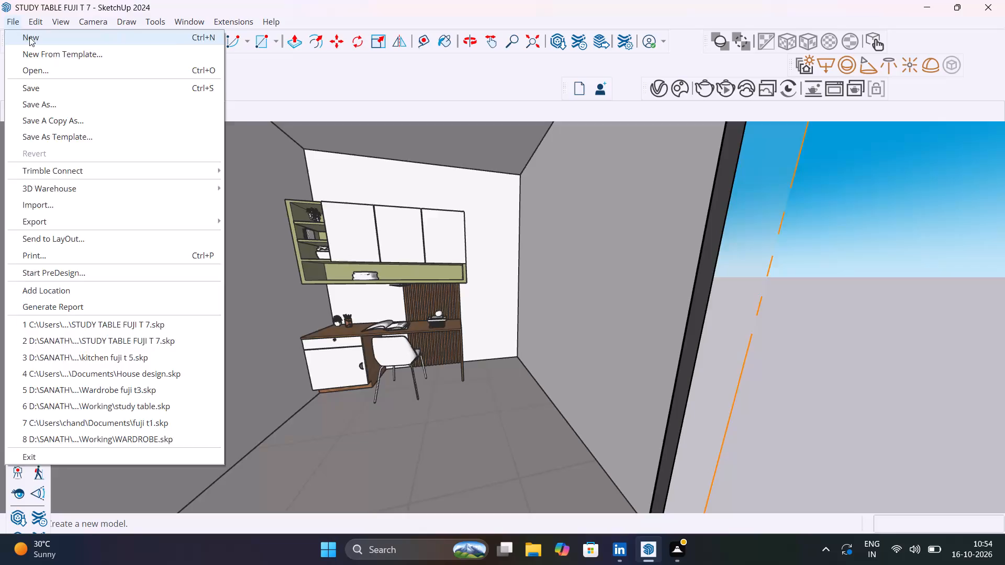
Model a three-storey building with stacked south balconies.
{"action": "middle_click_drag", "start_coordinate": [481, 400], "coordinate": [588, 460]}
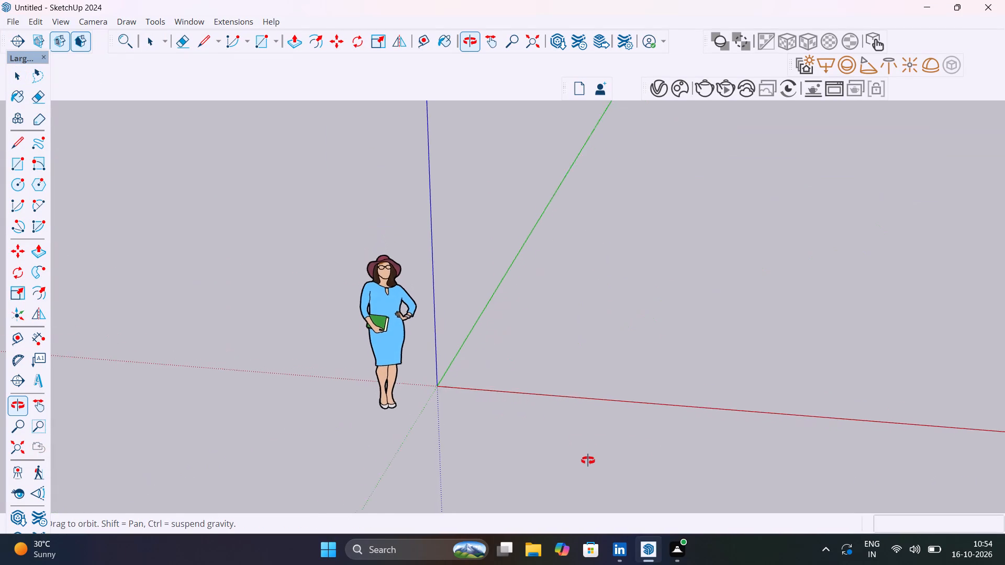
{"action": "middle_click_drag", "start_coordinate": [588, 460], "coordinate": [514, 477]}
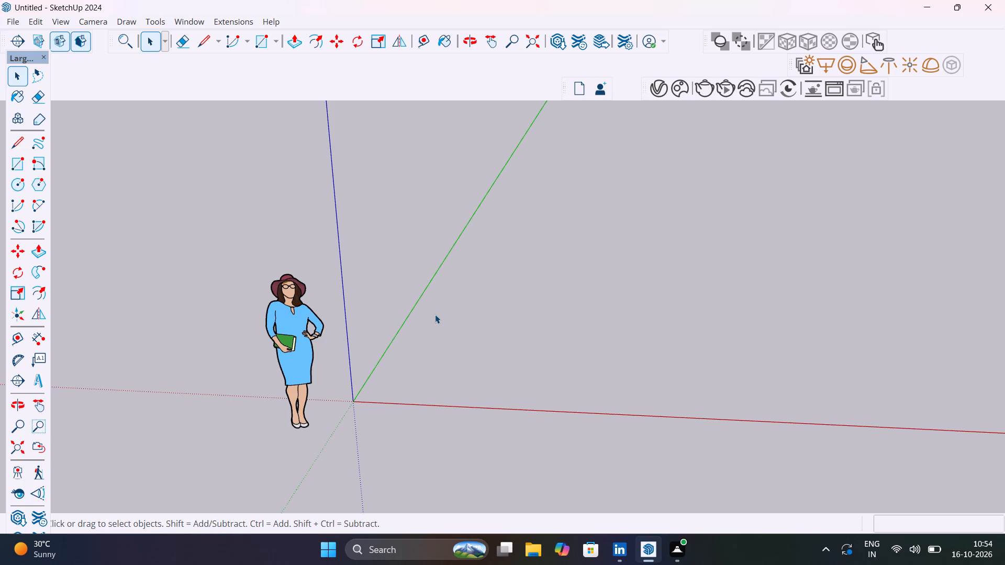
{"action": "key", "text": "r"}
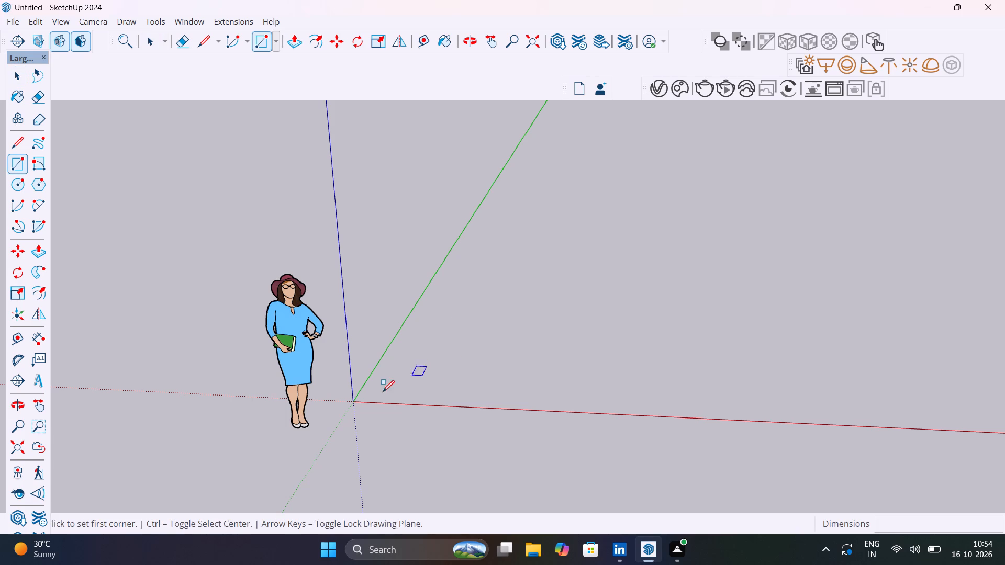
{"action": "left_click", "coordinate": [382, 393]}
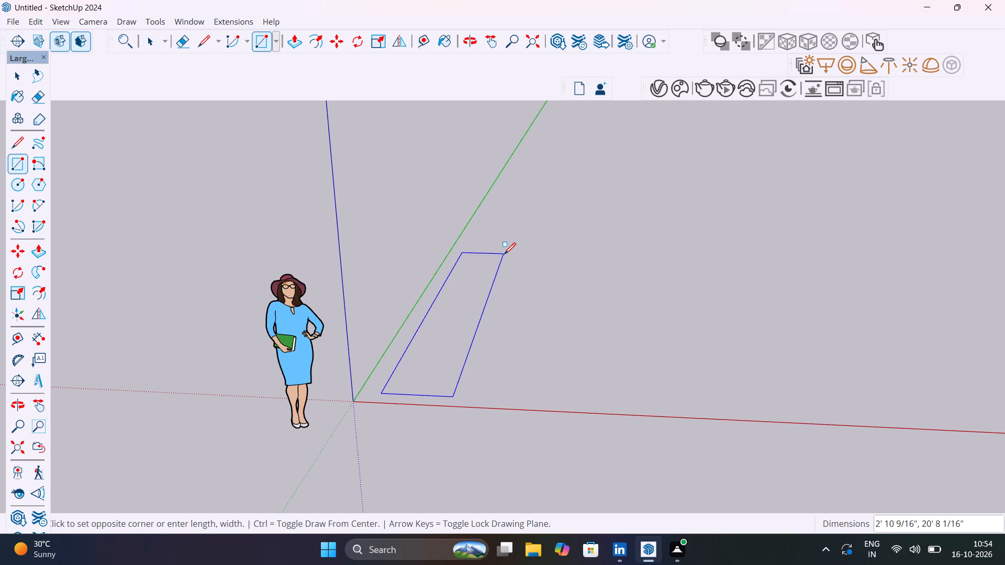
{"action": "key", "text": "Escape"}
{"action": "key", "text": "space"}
Place a guide parallel to the green axis about 2' 9" from it, and a second guide 9" farther along the red axis.
{"action": "scroll", "coordinate": [483, 279], "scroll_direction": "down", "scroll_amount": 6}
{"action": "middle_click_drag", "start_coordinate": [501, 308], "coordinate": [506, 365]}
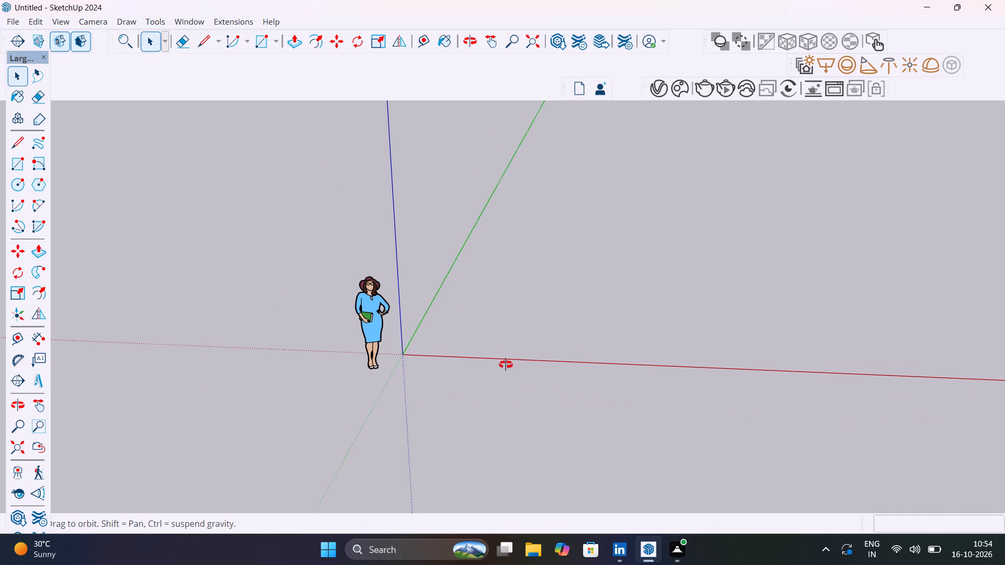
{"action": "middle_click_drag", "start_coordinate": [506, 365], "coordinate": [419, 322]}
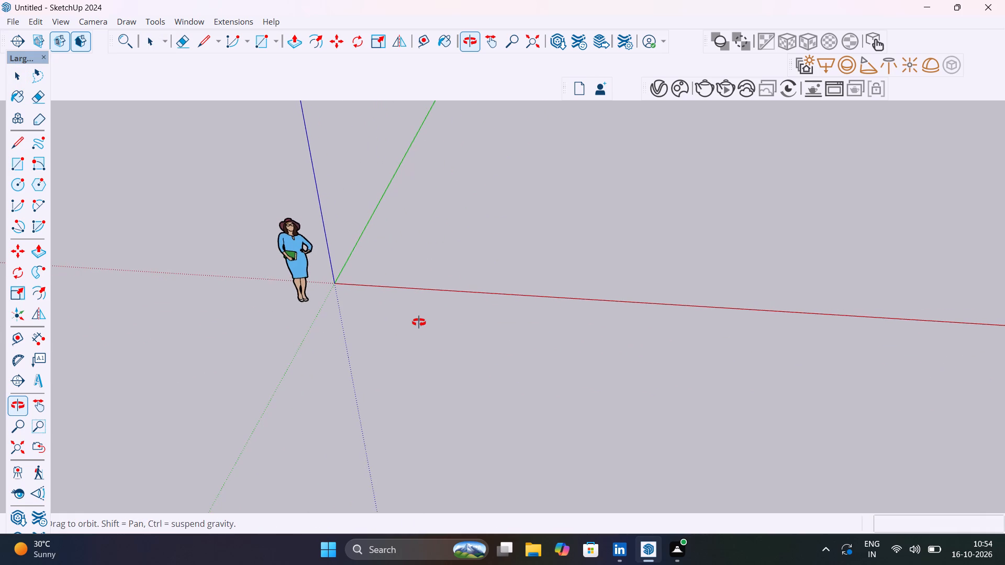
{"action": "middle_click_drag", "start_coordinate": [419, 322], "coordinate": [419, 386]}
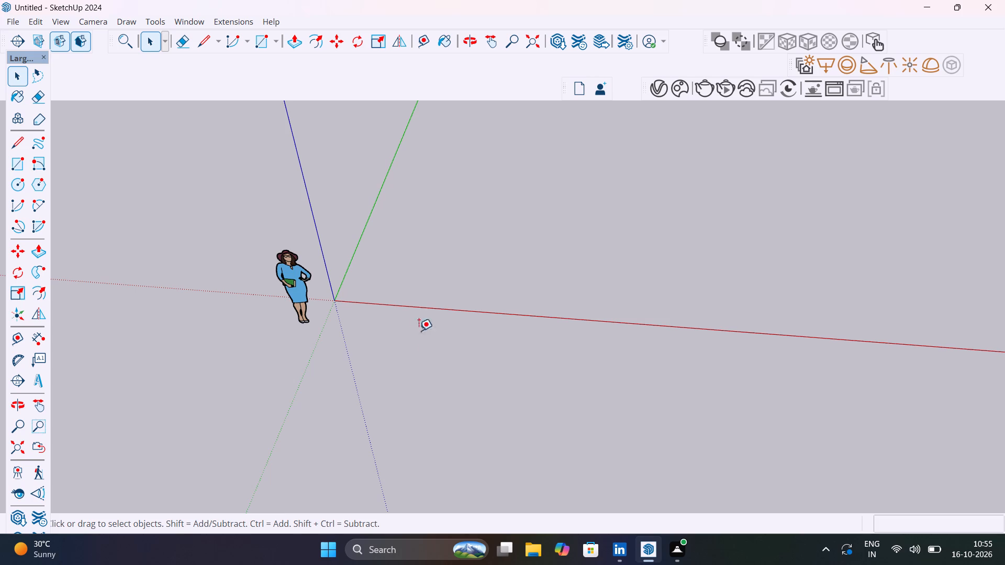
{"action": "key", "text": "t"}
{"action": "left_click", "coordinate": [378, 188]}
{"action": "left_click", "coordinate": [416, 190]}
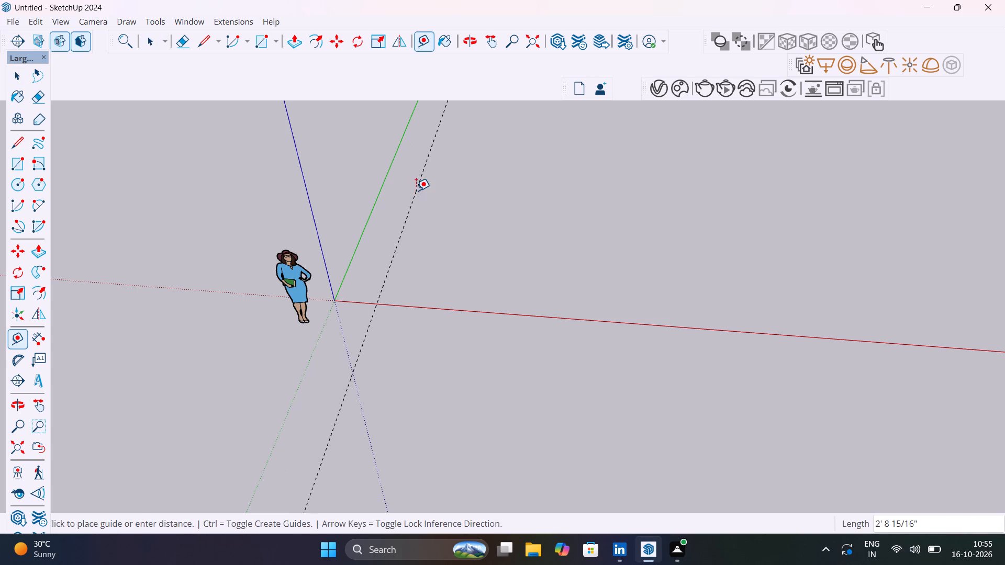
{"action": "middle_click_drag", "start_coordinate": [436, 232], "coordinate": [440, 353], "text": "shift"}
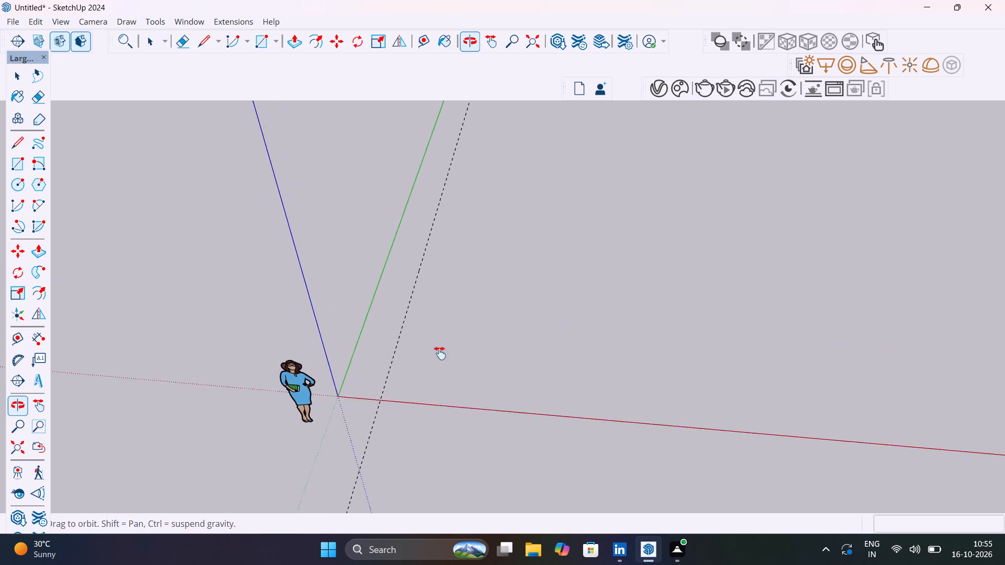
{"action": "middle_click_drag", "start_coordinate": [440, 353], "coordinate": [440, 375], "text": "shift"}
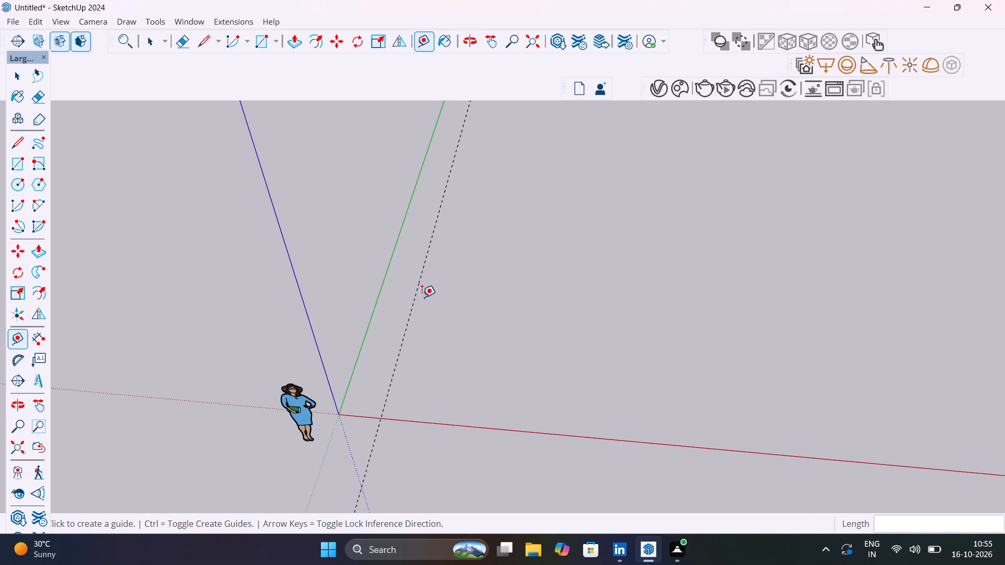
{"action": "left_click", "coordinate": [418, 281]}
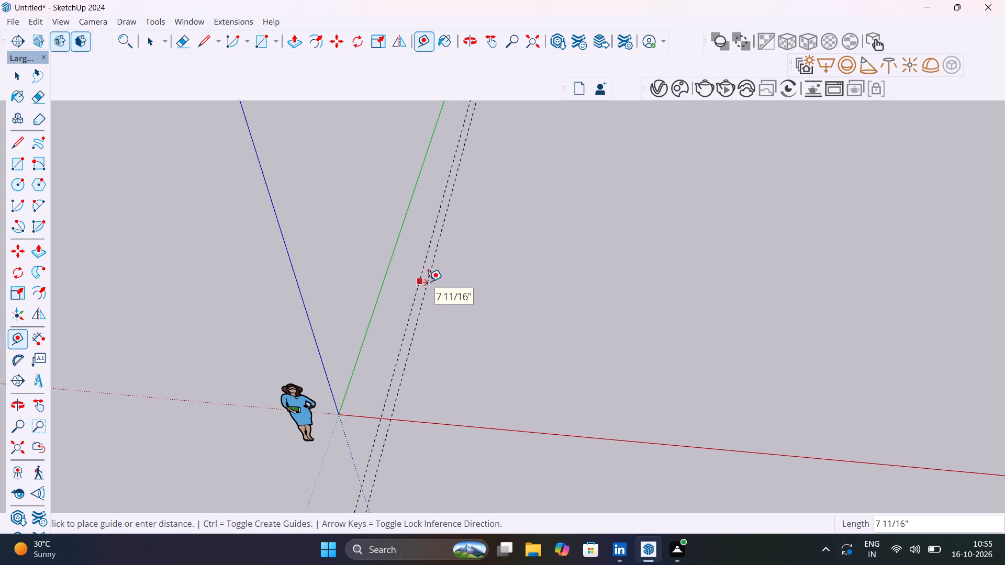
{"action": "type", "text": "9\""}
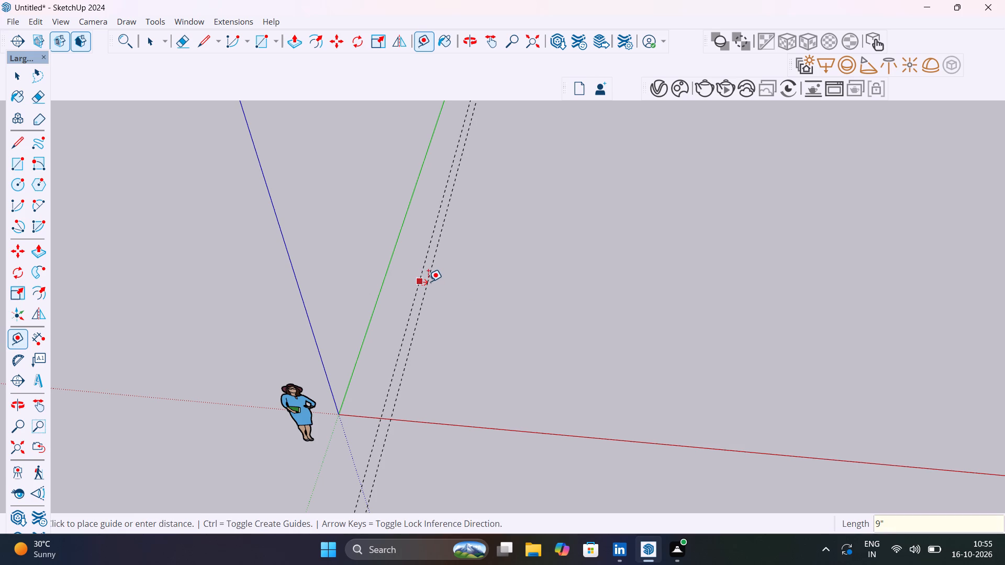
{"action": "key", "text": "Return"}
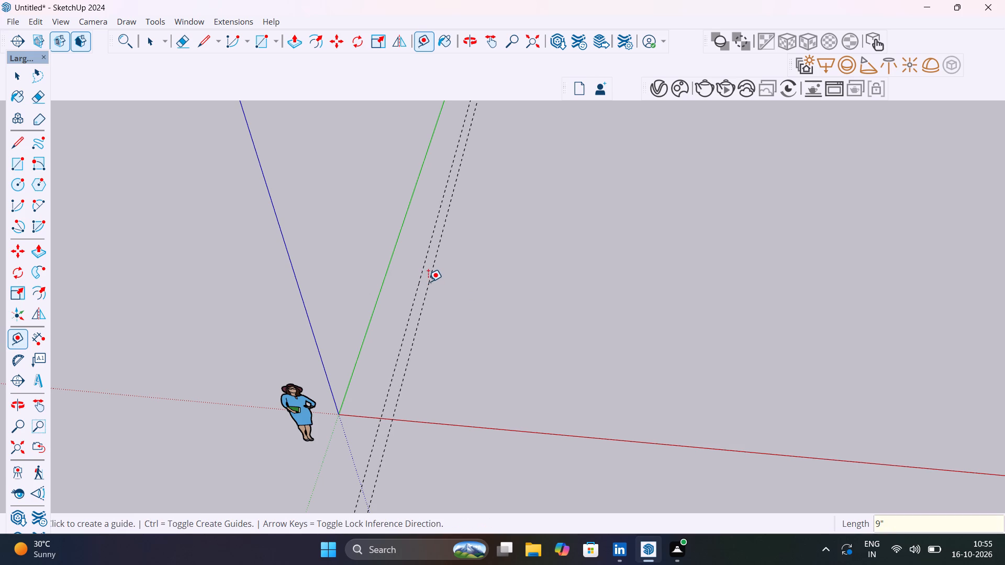
Offset a guide 9' along the red axis from the 9" pair's outer guide, and add another guide 4.5" beyond it.
{"action": "left_click", "coordinate": [428, 276]}
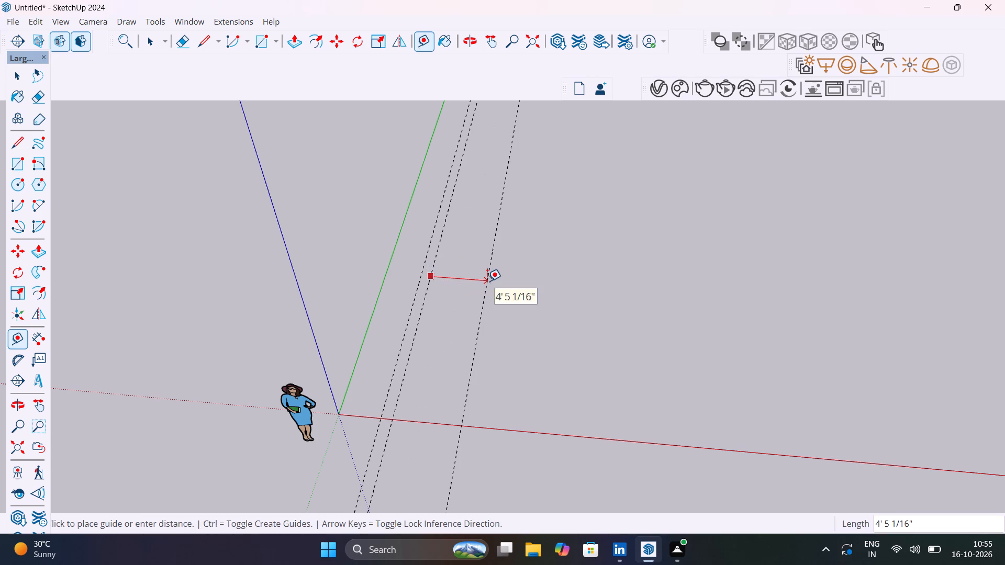
{"action": "type", "text": "9'"}
{"action": "key", "text": "Return"}
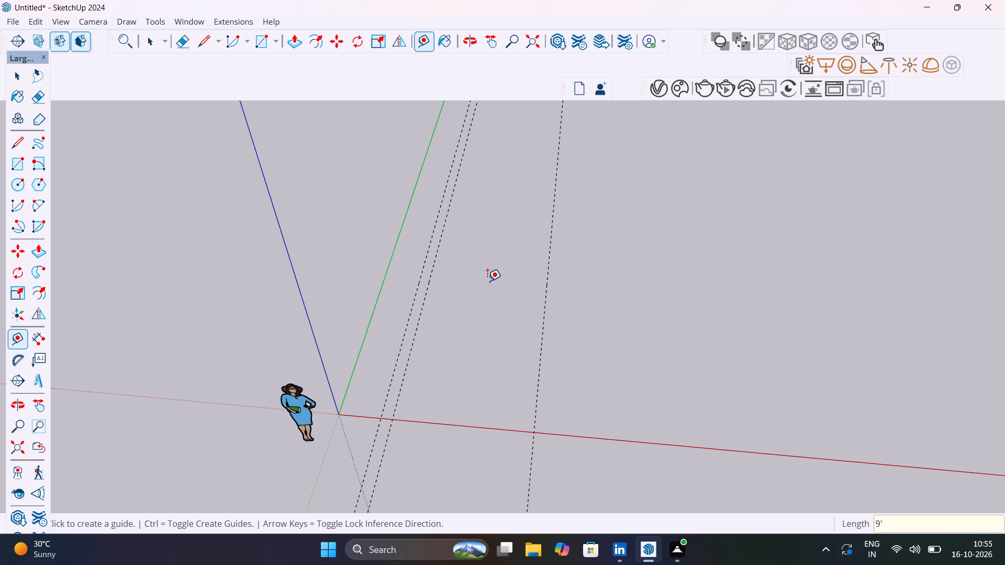
{"action": "left_click", "coordinate": [552, 229]}
{"action": "type", "text": "4.5\""}
{"action": "key", "text": "Return"}
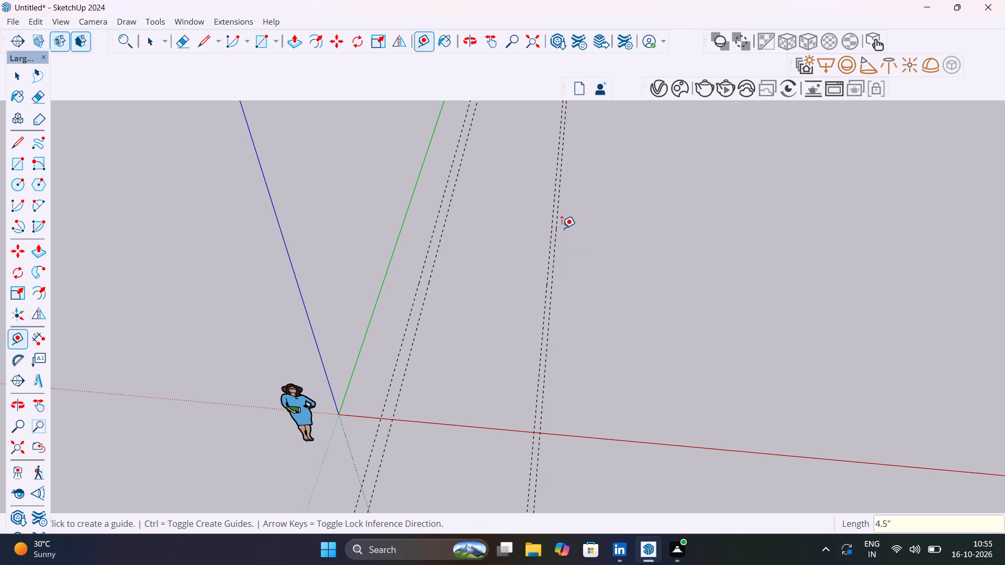
Offset a guide 8' along the red axis from the 4.5" pair's outer guide, and add another guide 9" beyond it.
{"action": "left_click", "coordinate": [557, 214]}
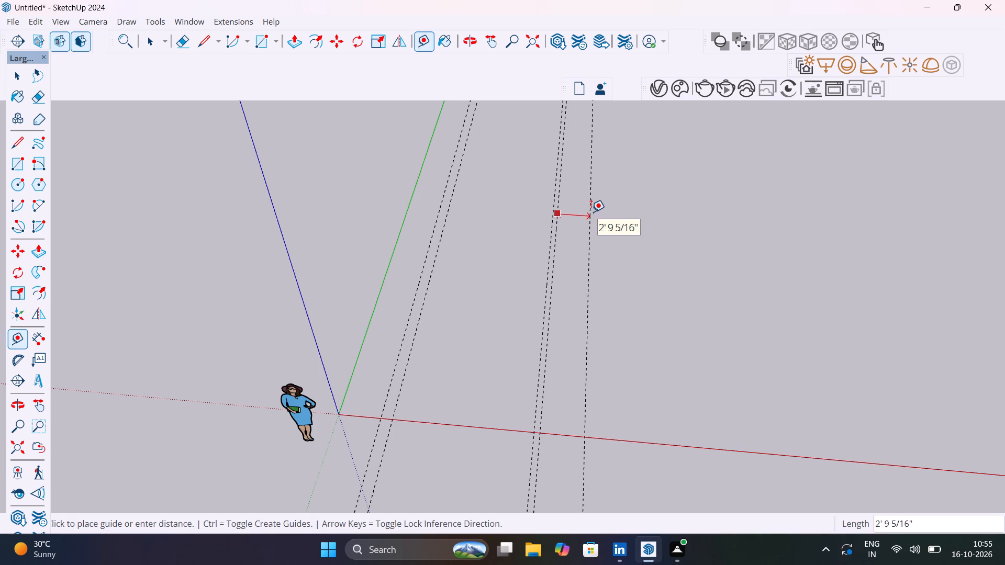
{"action": "type", "text": "8'"}
{"action": "key", "text": "Return"}
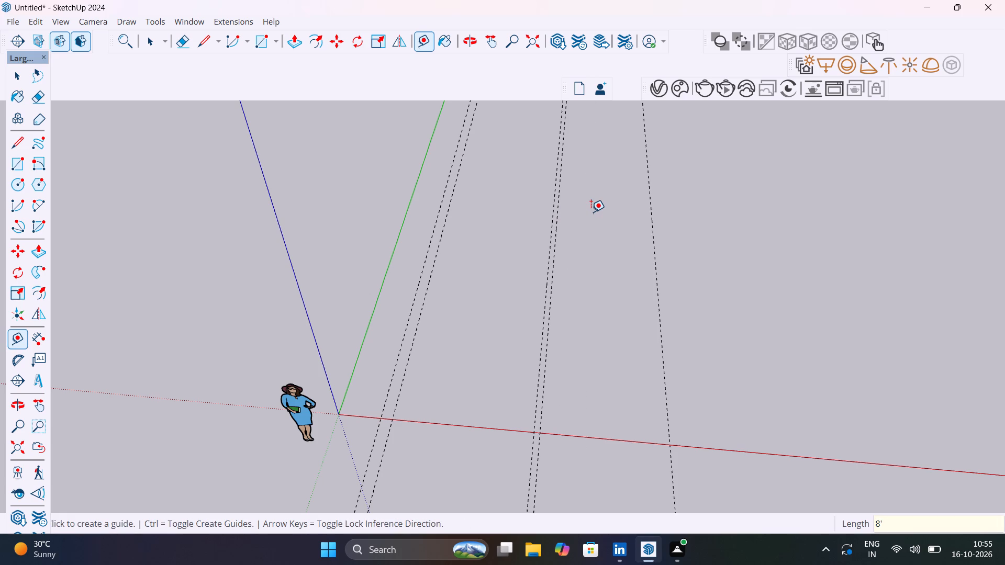
{"action": "left_click", "coordinate": [652, 229]}
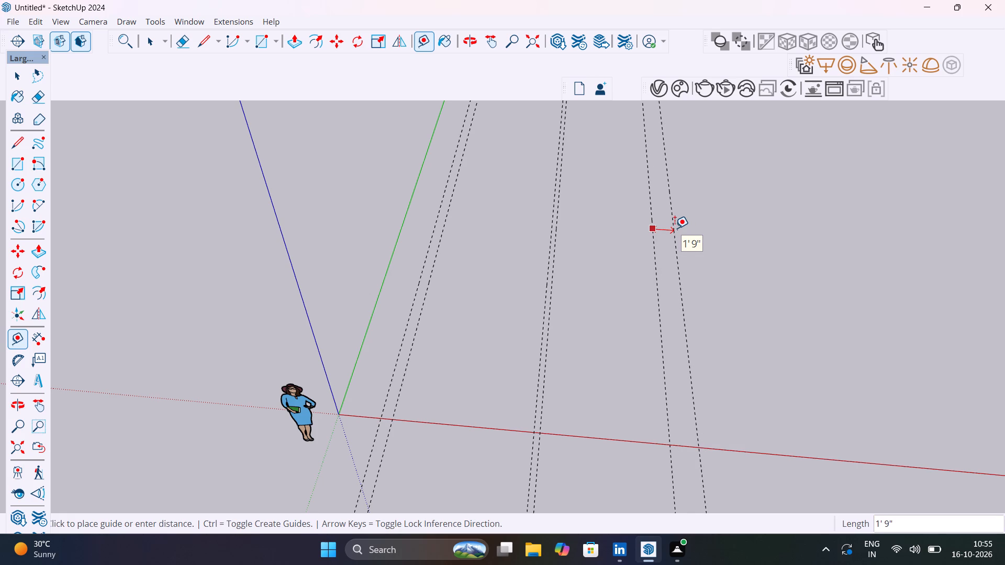
{"action": "type", "text": "9\""}
{"action": "key", "text": "Return"}
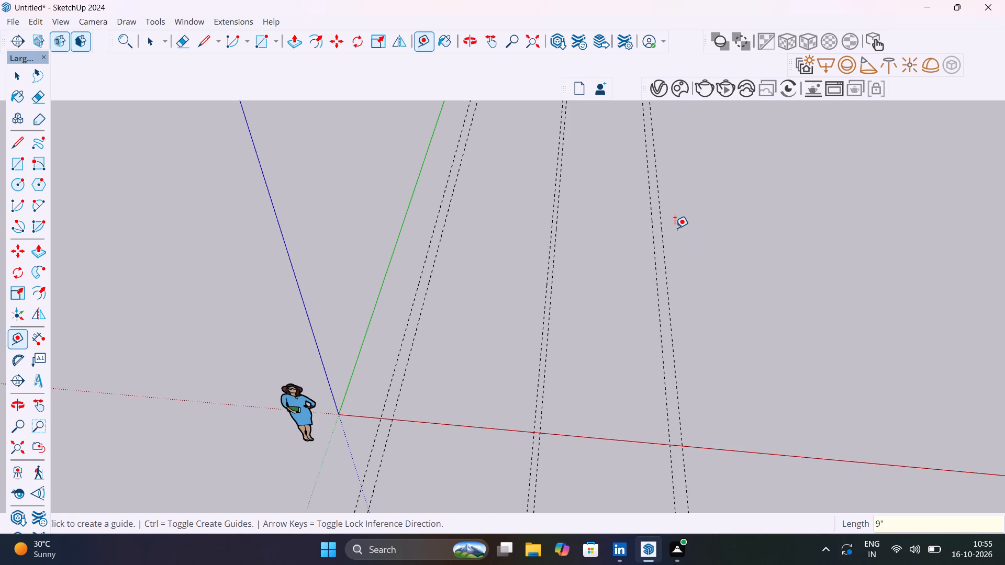
Place a guide parallel to the red axis far along the green axis, and a second guide 9" from it toward the origin.
{"action": "left_click", "coordinate": [498, 428]}
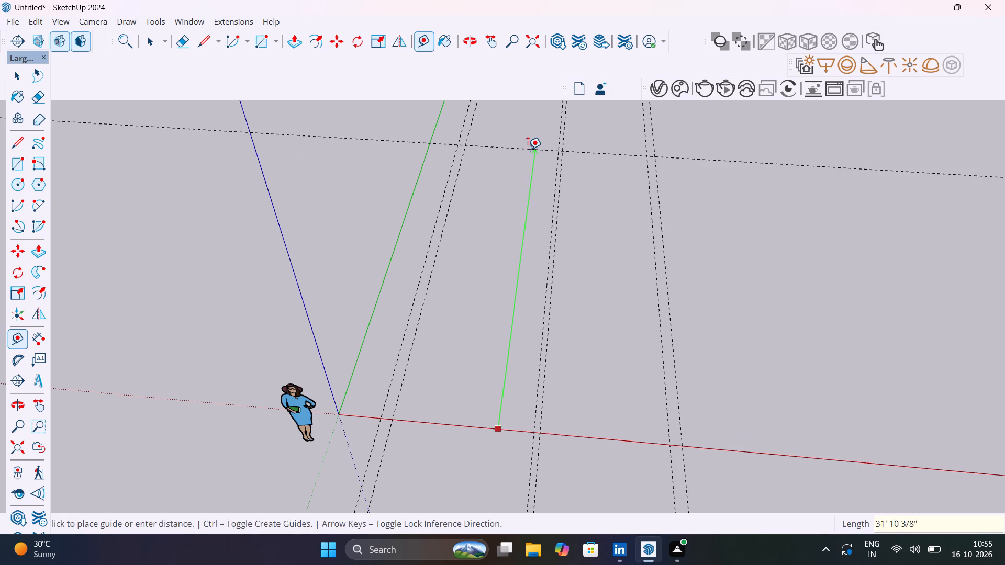
{"action": "left_click", "coordinate": [528, 141]}
{"action": "left_click", "coordinate": [528, 141]}
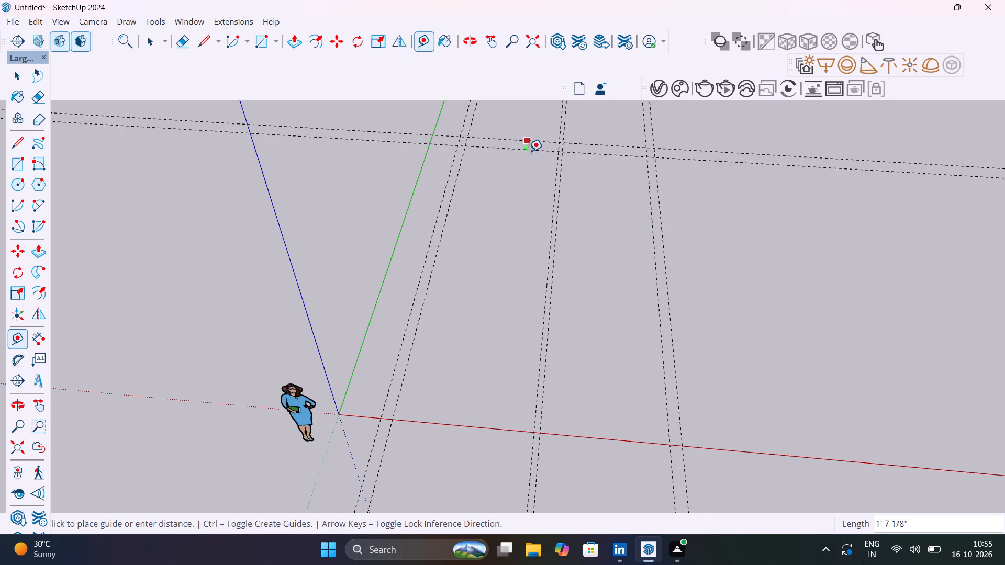
{"action": "type", "text": "9\""}
{"action": "key", "text": "Return"}
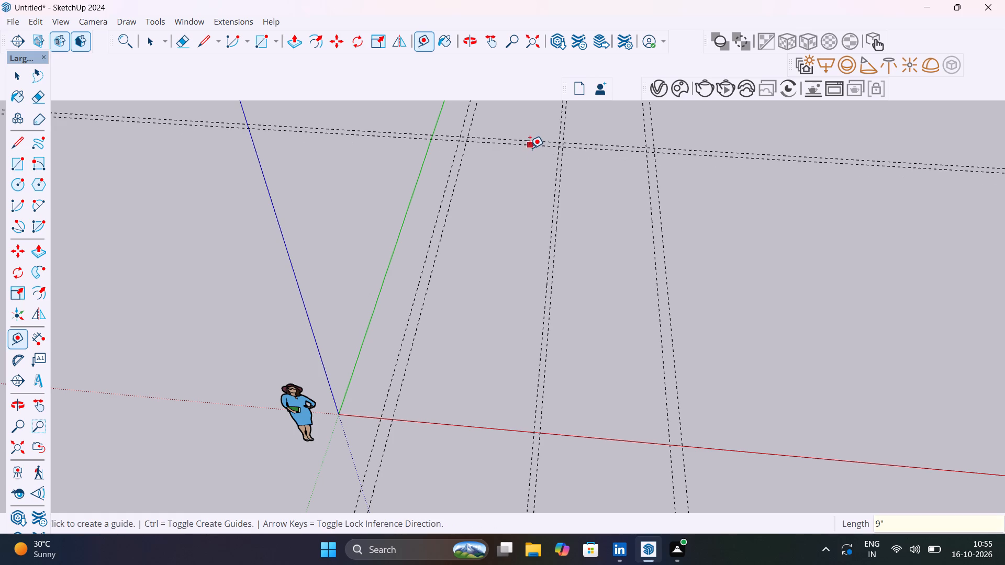
Offset a guide 10' toward the origin from the inner guide of the red-parallel 9" pair, and add another 4.5" beyond it.
{"action": "left_click", "coordinate": [530, 148]}
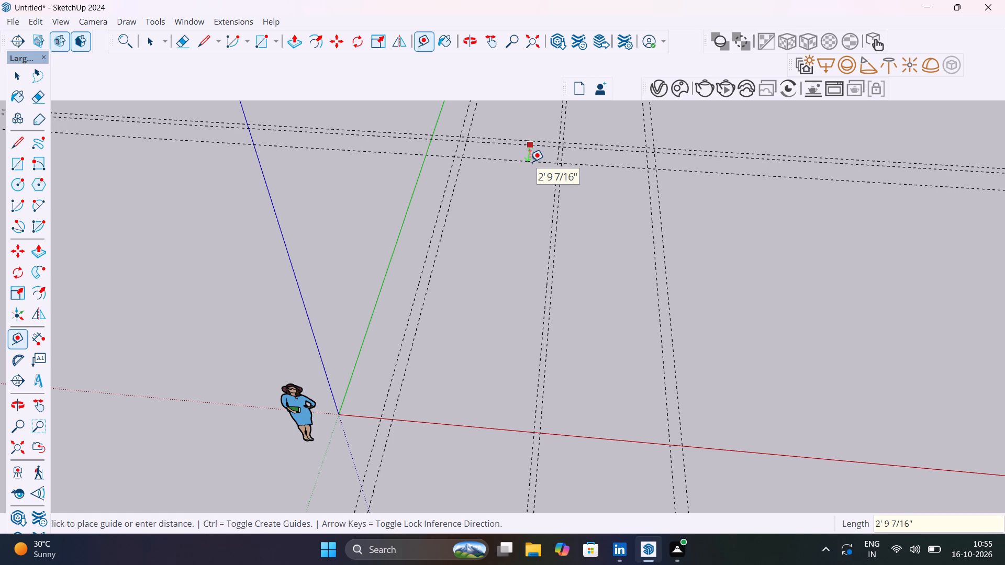
{"action": "type", "text": "10'"}
{"action": "key", "text": "Return"}
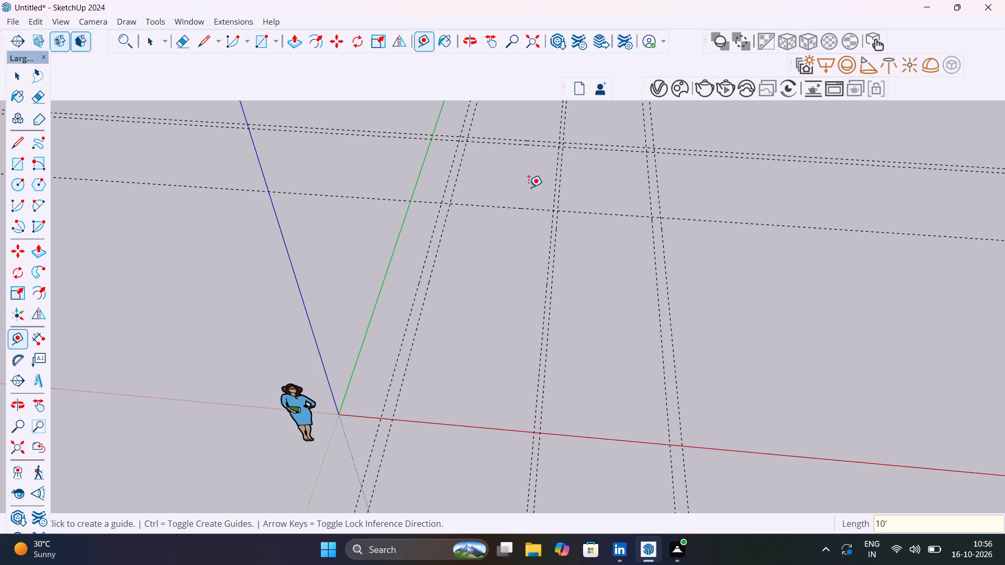
{"action": "left_click", "coordinate": [527, 207]}
{"action": "type", "text": "4.5\""}
{"action": "key", "text": "Return"}
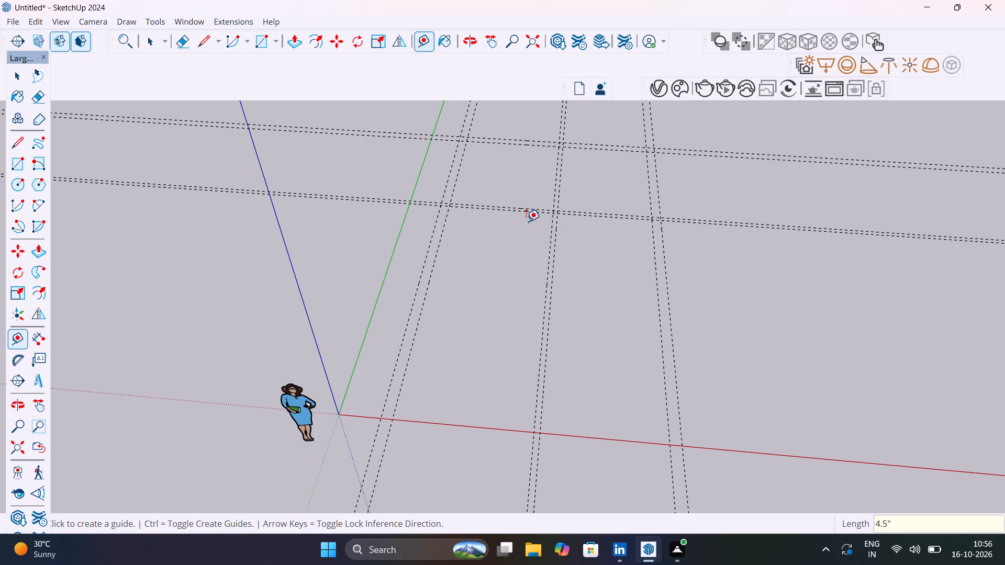
Offset a guide 16' toward the origin from the nearer guide of the red-parallel 4.5" pair, and add another 4.5" beyond it.
{"action": "left_click", "coordinate": [530, 211]}
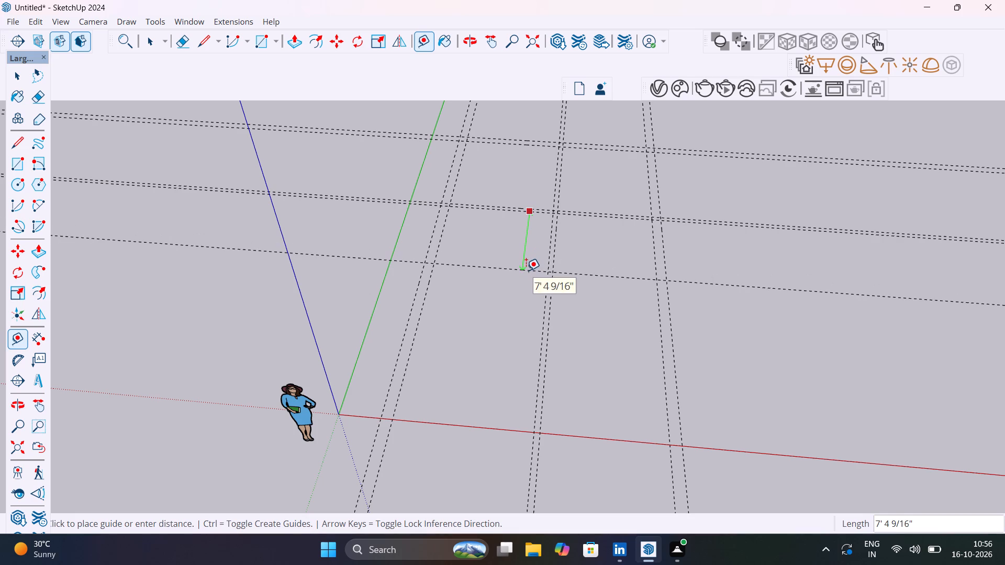
{"action": "type", "text": "16'"}
{"action": "key", "text": "Return"}
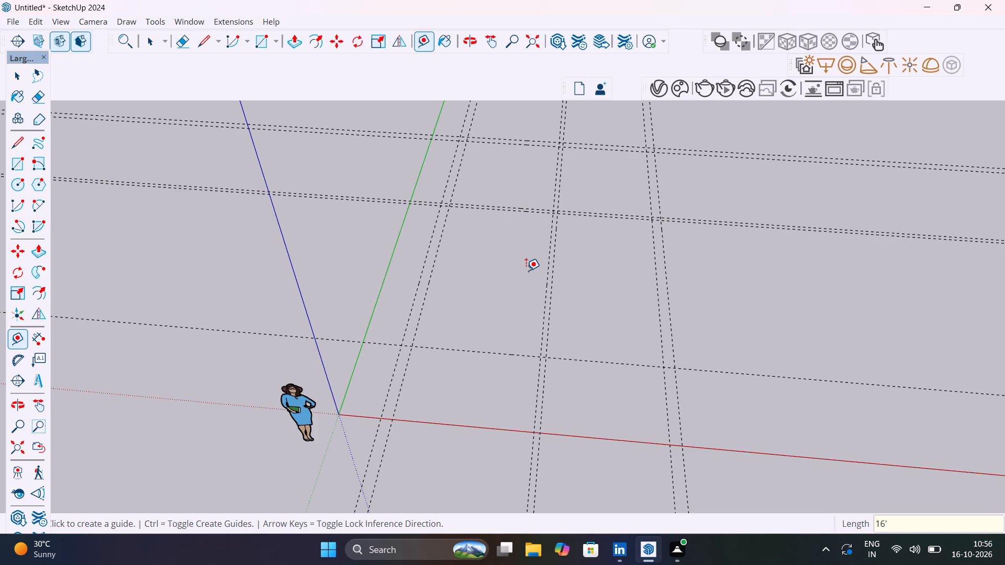
{"action": "left_click", "coordinate": [518, 354]}
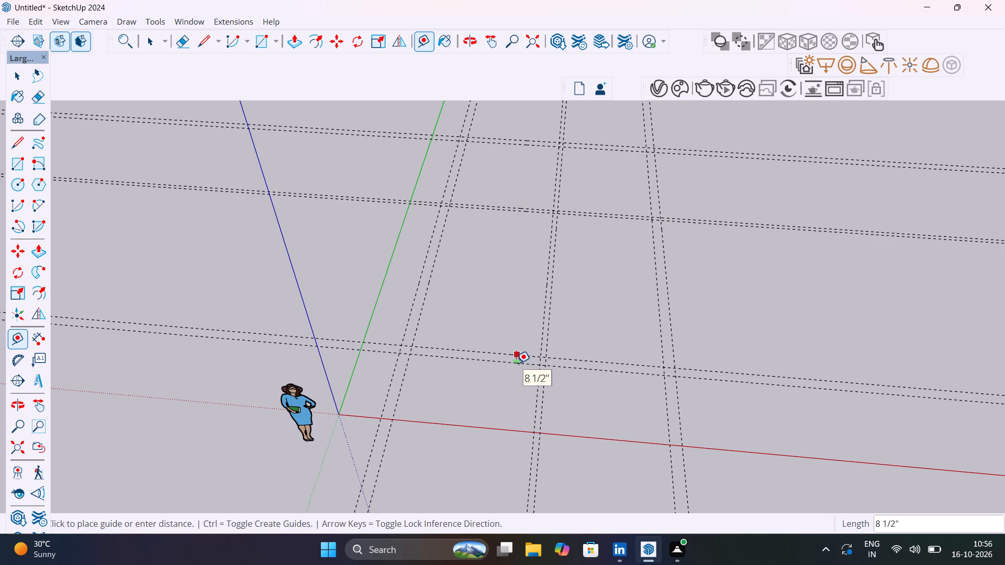
{"action": "type", "text": "4.5\""}
{"action": "key", "text": "Return"}
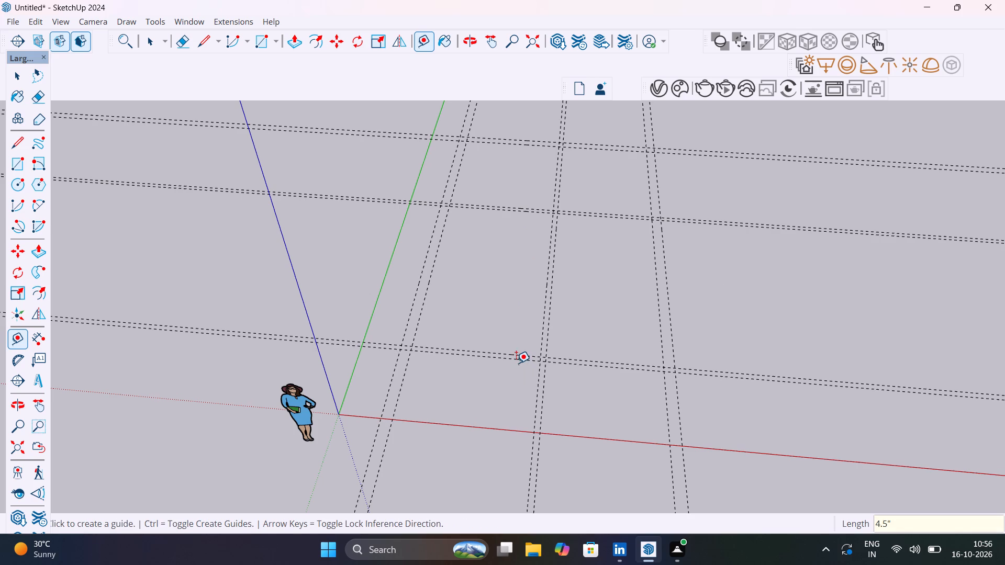
Offset a guide 14' from the nearest red-parallel guide across the red axis, and add another guide 9" beyond it.
{"action": "left_click", "coordinate": [516, 360]}
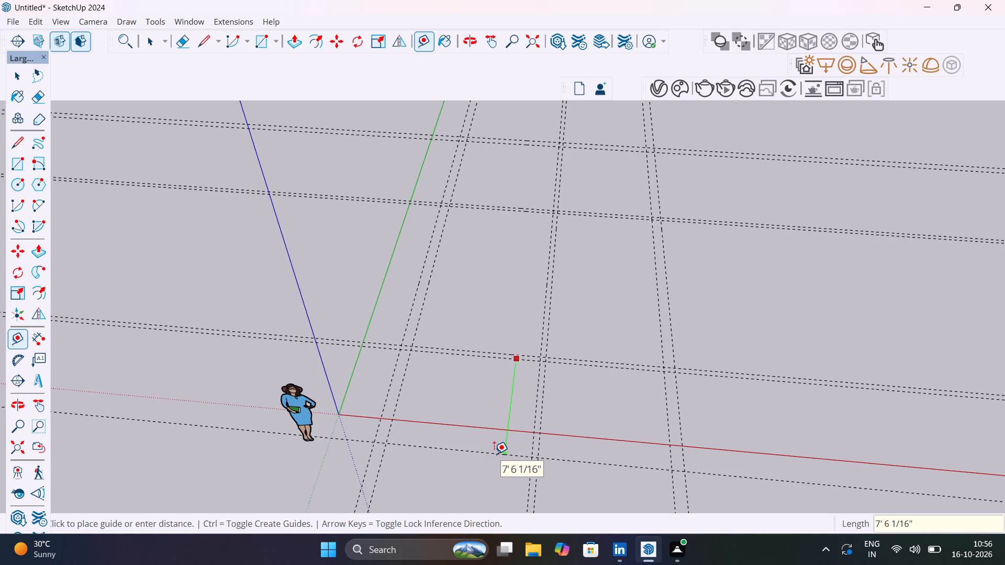
{"action": "type", "text": "14'"}
{"action": "key", "text": "Return"}
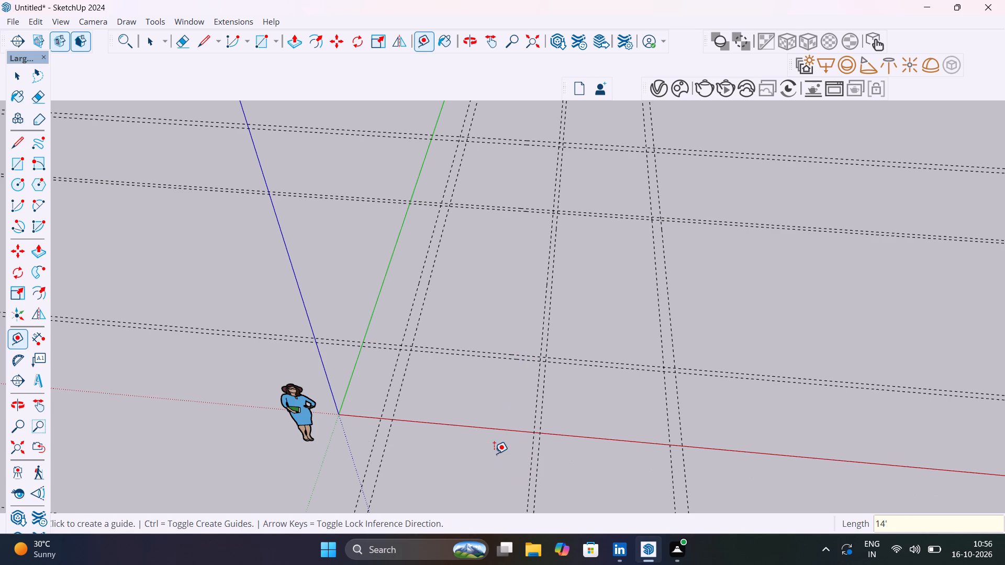
{"action": "scroll", "coordinate": [494, 454], "scroll_direction": "down", "scroll_amount": 9}
{"action": "middle_click_drag", "start_coordinate": [494, 453], "coordinate": [472, 389], "text": "shift"}
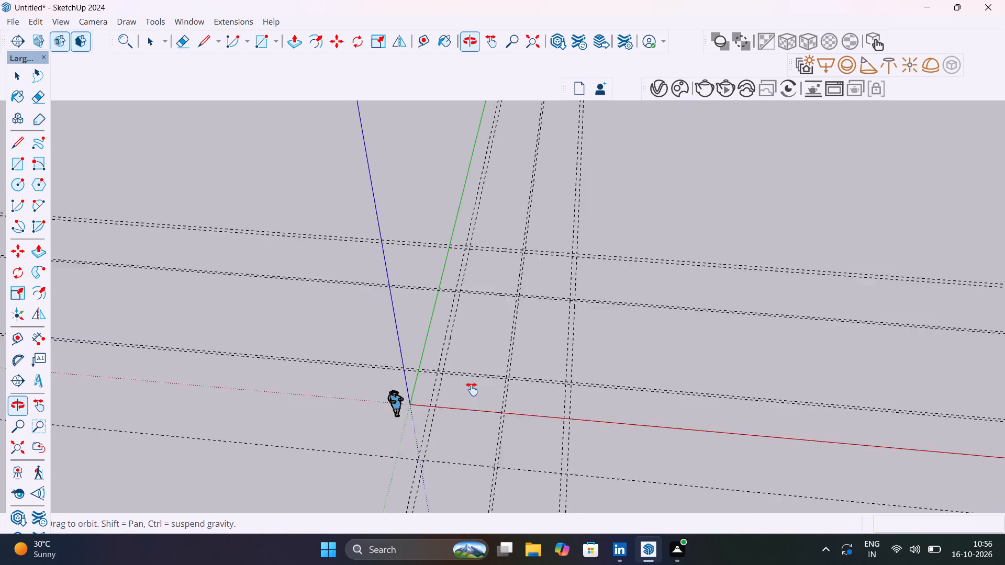
{"action": "middle_click_drag", "start_coordinate": [472, 389], "coordinate": [465, 360], "text": "shift"}
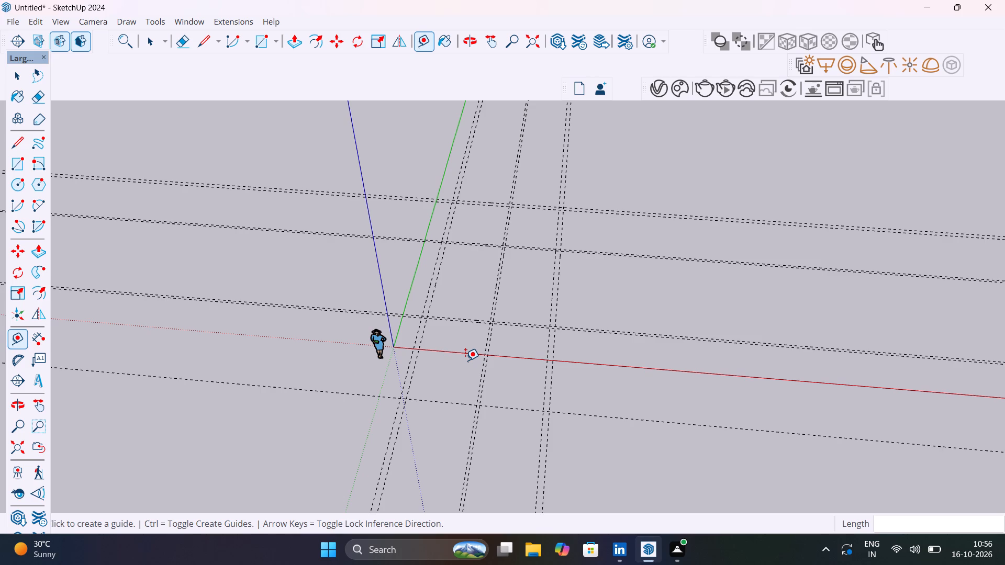
{"action": "left_click", "coordinate": [462, 403]}
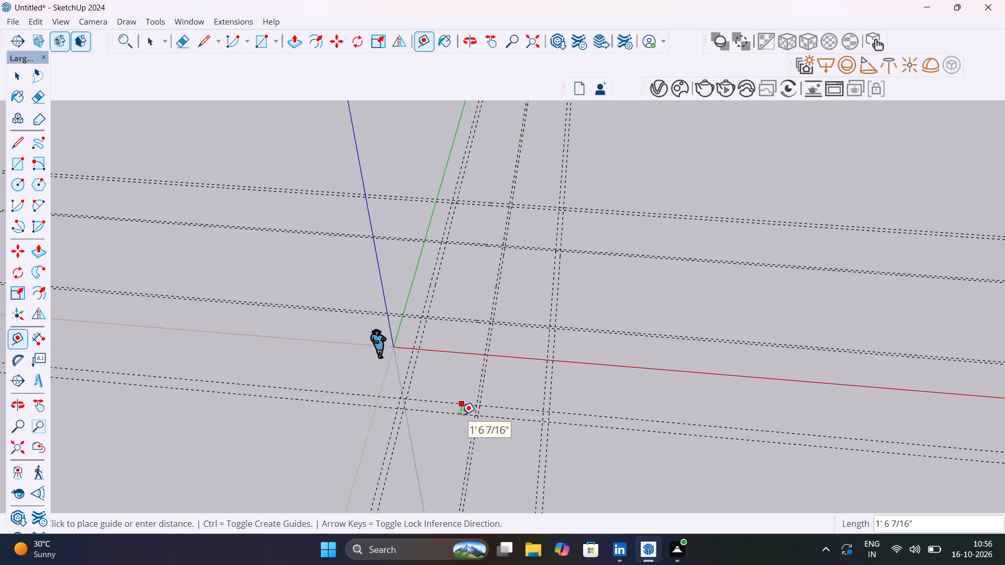
{"action": "type", "text": "9\""}
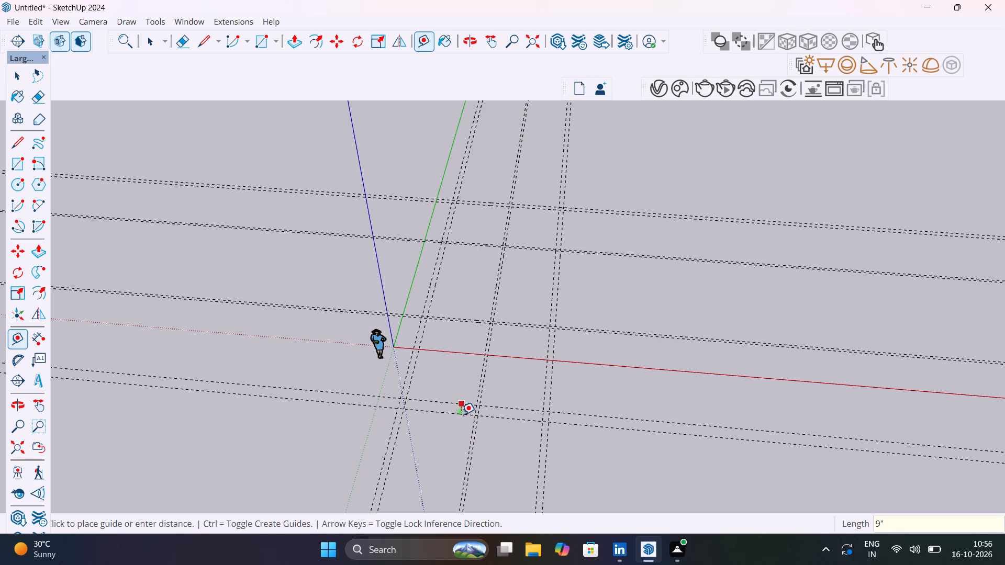
{"action": "key", "text": "Return"}
{"action": "key", "text": "space"}
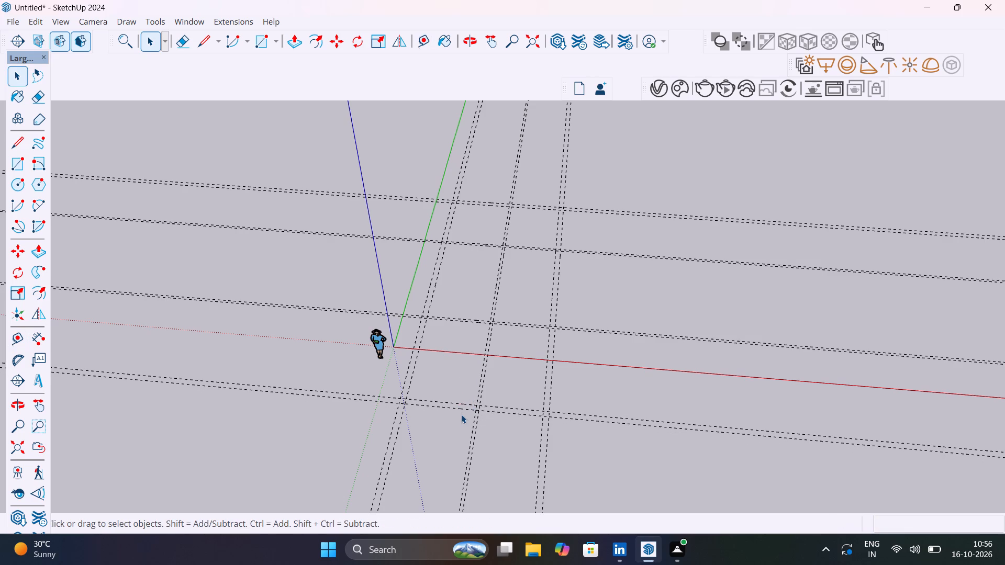
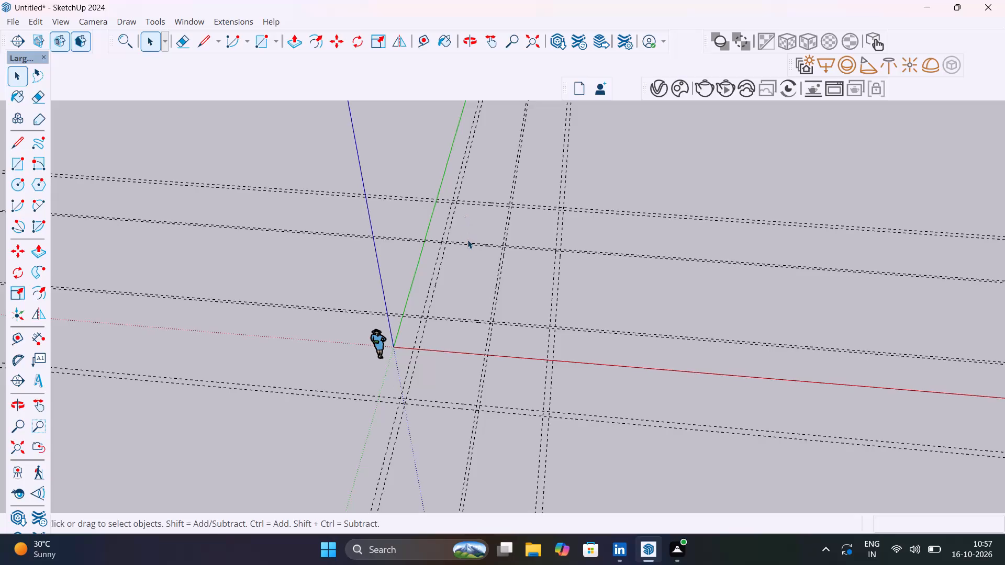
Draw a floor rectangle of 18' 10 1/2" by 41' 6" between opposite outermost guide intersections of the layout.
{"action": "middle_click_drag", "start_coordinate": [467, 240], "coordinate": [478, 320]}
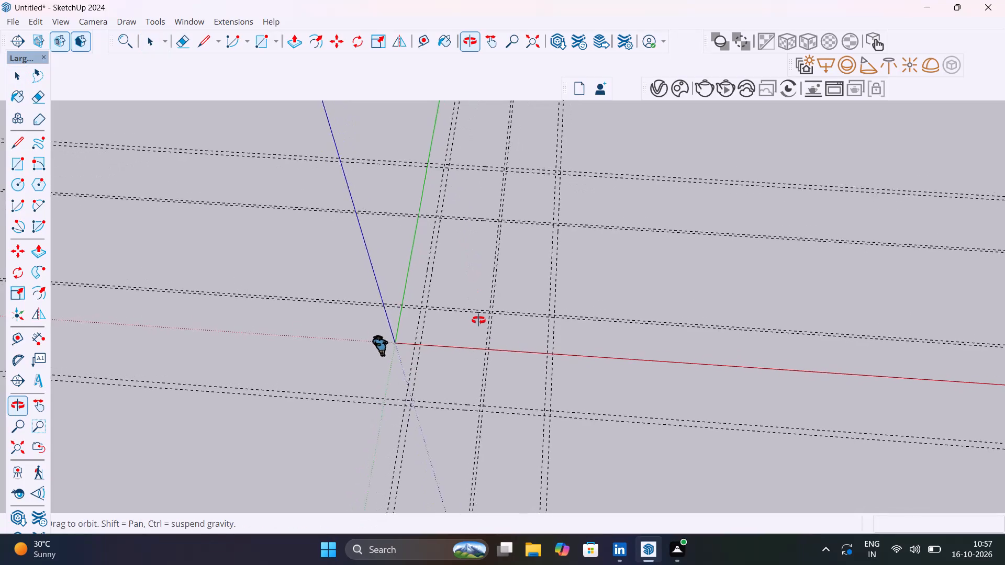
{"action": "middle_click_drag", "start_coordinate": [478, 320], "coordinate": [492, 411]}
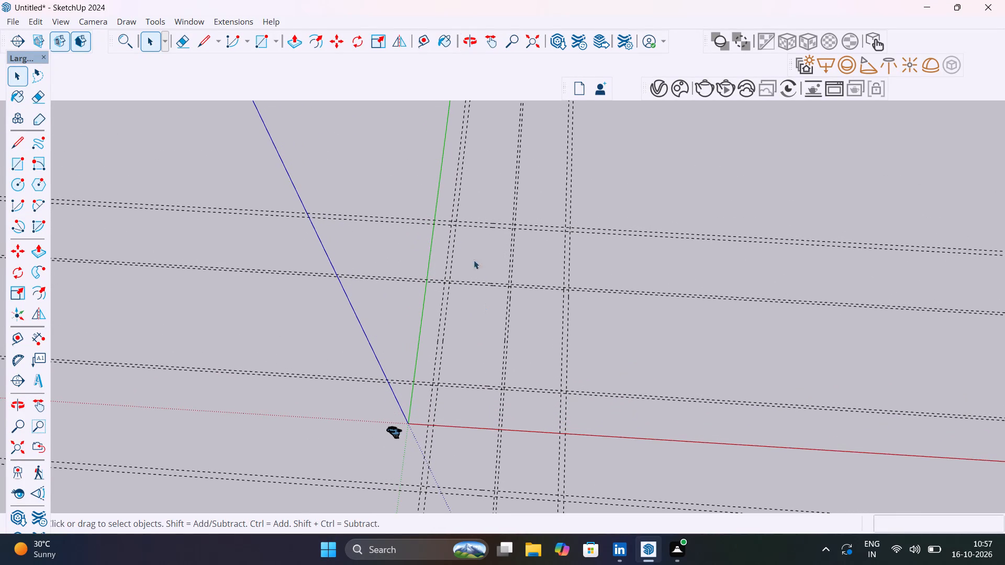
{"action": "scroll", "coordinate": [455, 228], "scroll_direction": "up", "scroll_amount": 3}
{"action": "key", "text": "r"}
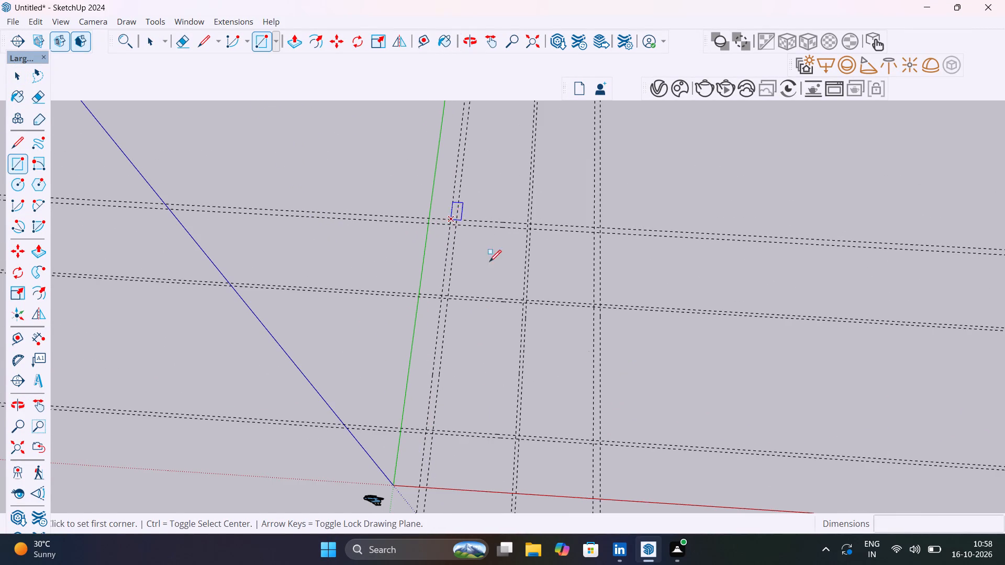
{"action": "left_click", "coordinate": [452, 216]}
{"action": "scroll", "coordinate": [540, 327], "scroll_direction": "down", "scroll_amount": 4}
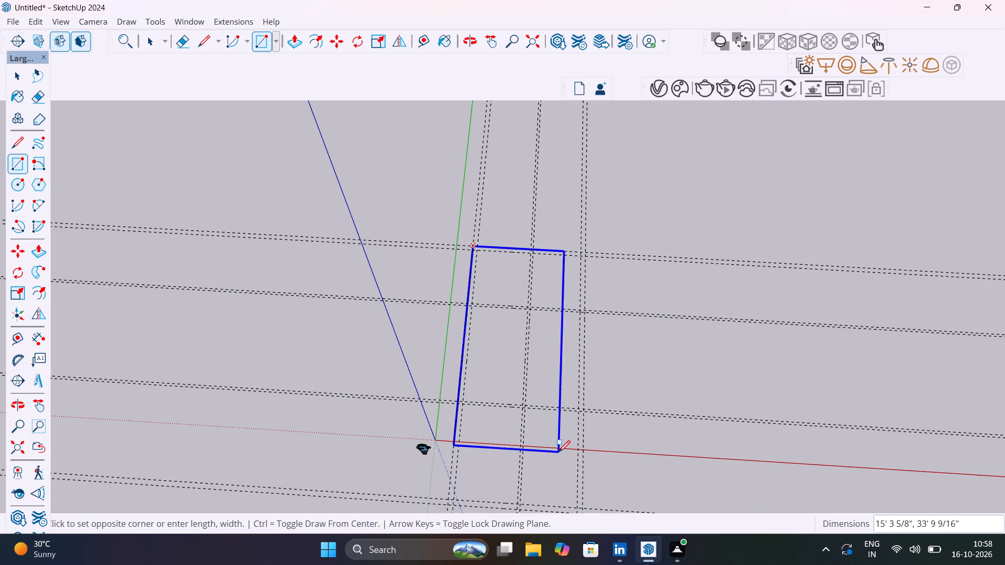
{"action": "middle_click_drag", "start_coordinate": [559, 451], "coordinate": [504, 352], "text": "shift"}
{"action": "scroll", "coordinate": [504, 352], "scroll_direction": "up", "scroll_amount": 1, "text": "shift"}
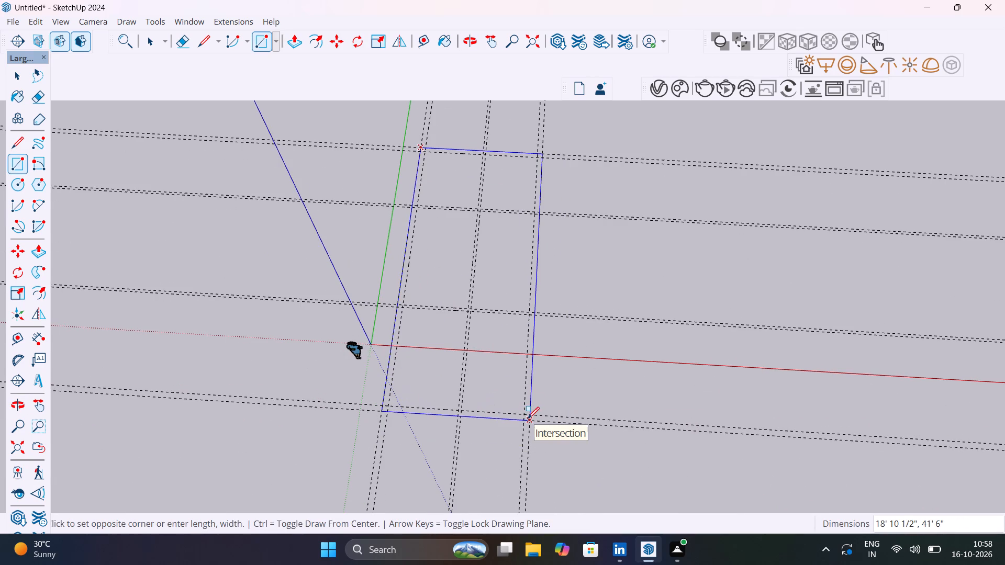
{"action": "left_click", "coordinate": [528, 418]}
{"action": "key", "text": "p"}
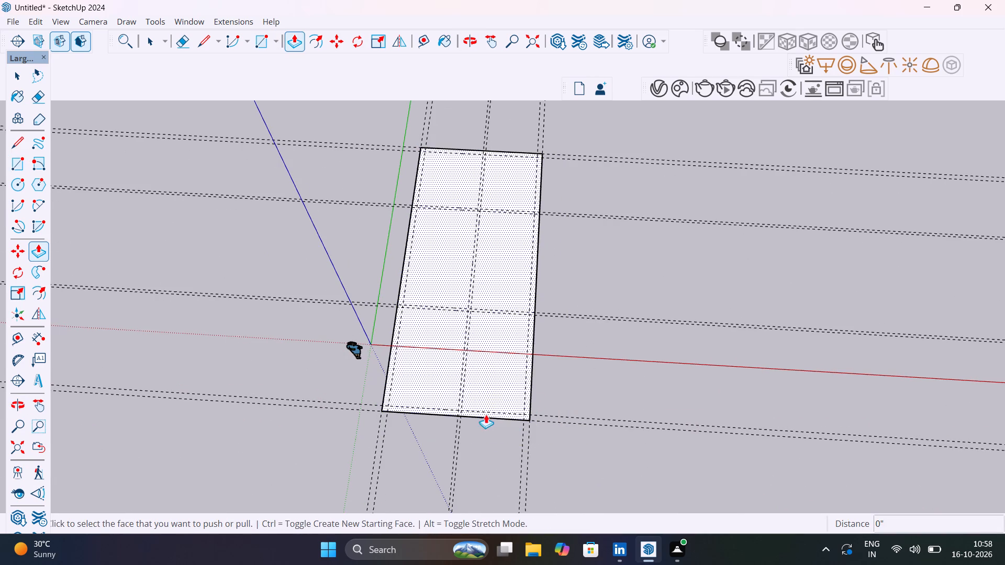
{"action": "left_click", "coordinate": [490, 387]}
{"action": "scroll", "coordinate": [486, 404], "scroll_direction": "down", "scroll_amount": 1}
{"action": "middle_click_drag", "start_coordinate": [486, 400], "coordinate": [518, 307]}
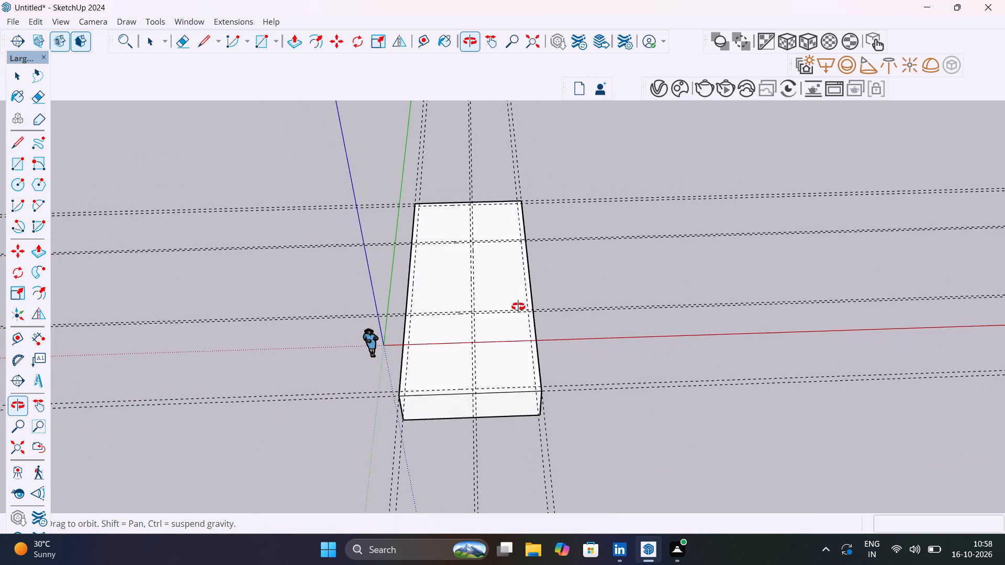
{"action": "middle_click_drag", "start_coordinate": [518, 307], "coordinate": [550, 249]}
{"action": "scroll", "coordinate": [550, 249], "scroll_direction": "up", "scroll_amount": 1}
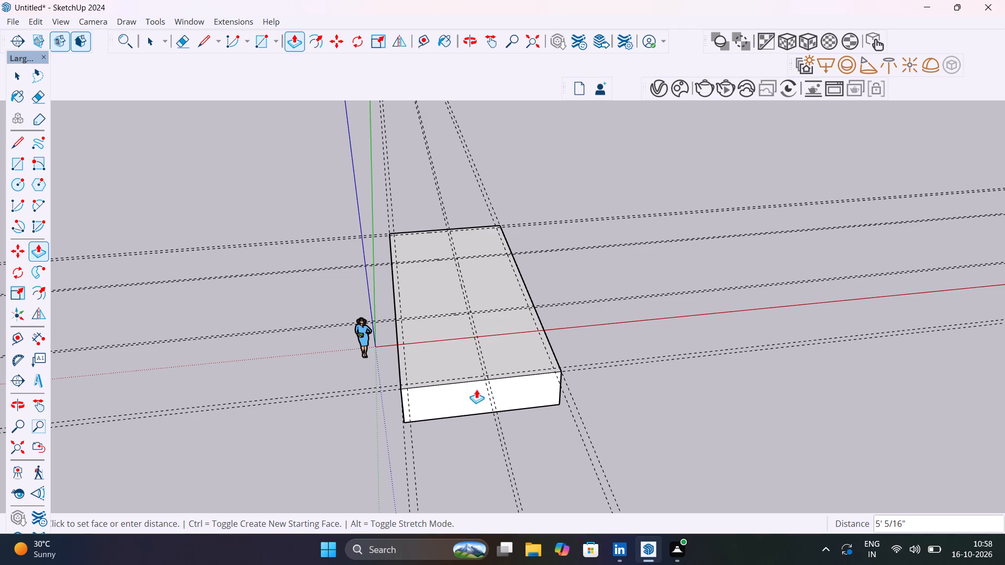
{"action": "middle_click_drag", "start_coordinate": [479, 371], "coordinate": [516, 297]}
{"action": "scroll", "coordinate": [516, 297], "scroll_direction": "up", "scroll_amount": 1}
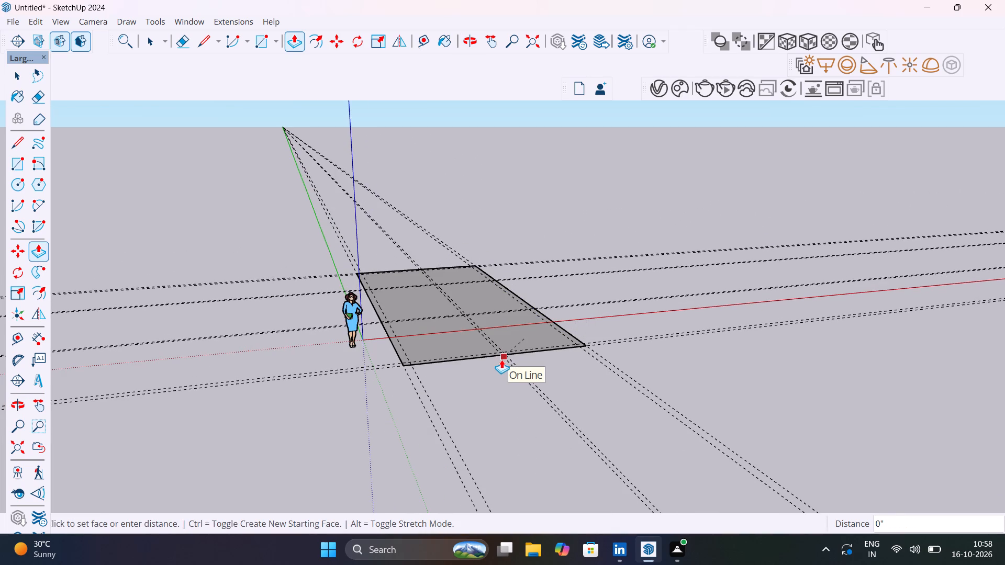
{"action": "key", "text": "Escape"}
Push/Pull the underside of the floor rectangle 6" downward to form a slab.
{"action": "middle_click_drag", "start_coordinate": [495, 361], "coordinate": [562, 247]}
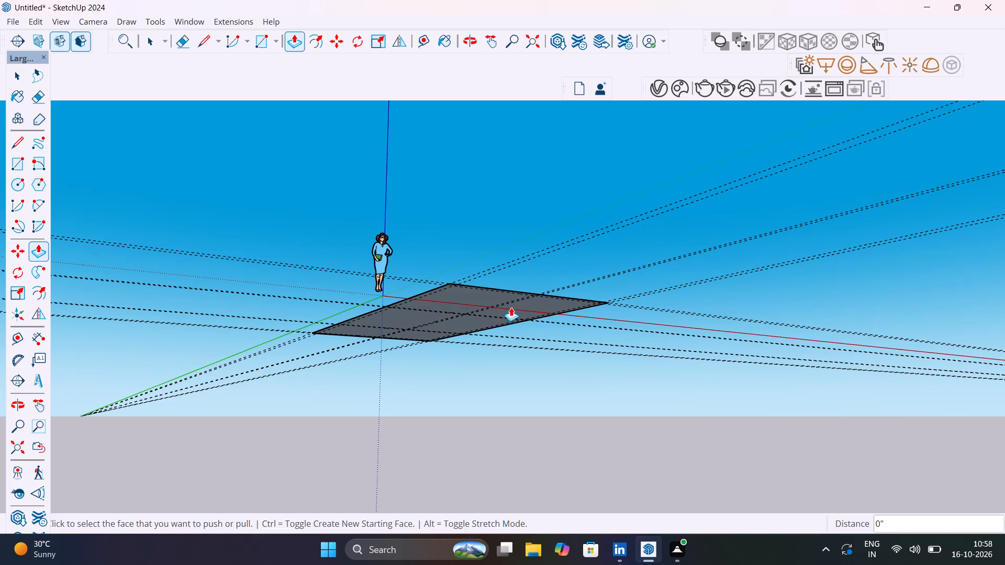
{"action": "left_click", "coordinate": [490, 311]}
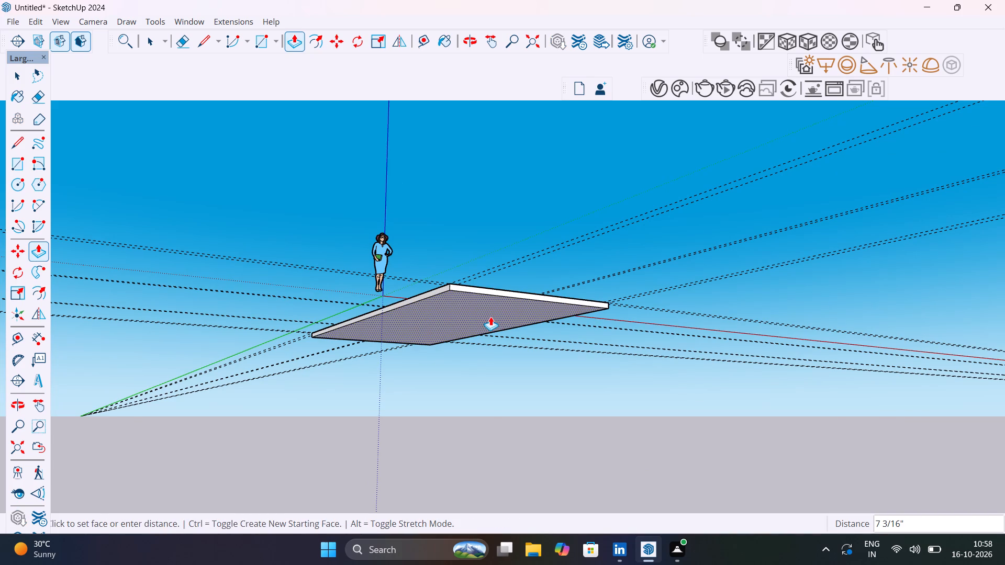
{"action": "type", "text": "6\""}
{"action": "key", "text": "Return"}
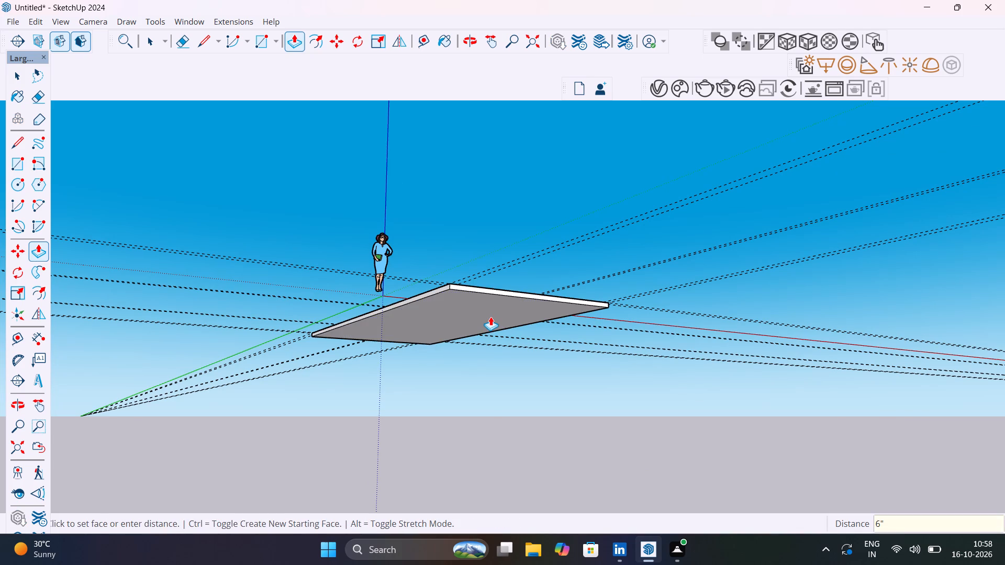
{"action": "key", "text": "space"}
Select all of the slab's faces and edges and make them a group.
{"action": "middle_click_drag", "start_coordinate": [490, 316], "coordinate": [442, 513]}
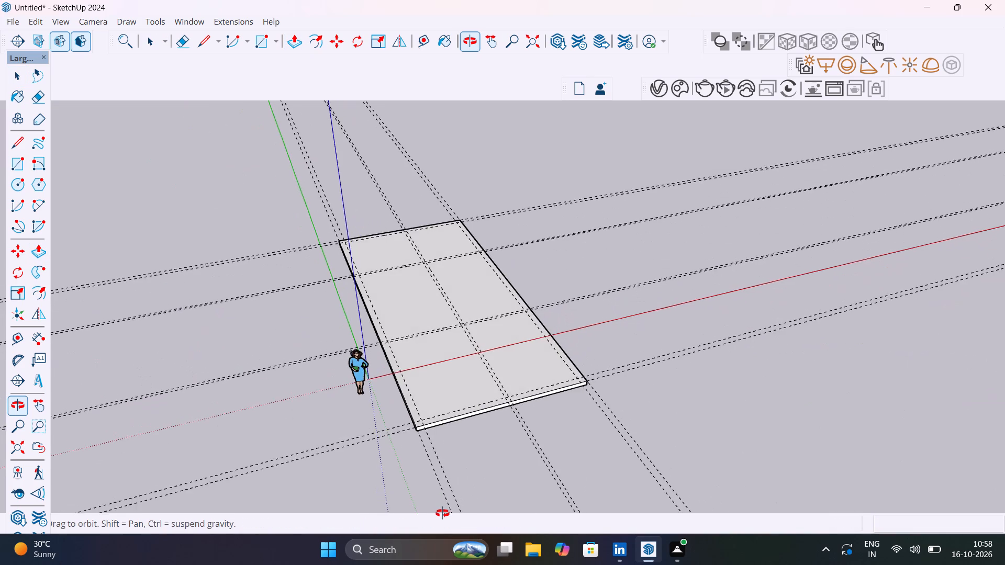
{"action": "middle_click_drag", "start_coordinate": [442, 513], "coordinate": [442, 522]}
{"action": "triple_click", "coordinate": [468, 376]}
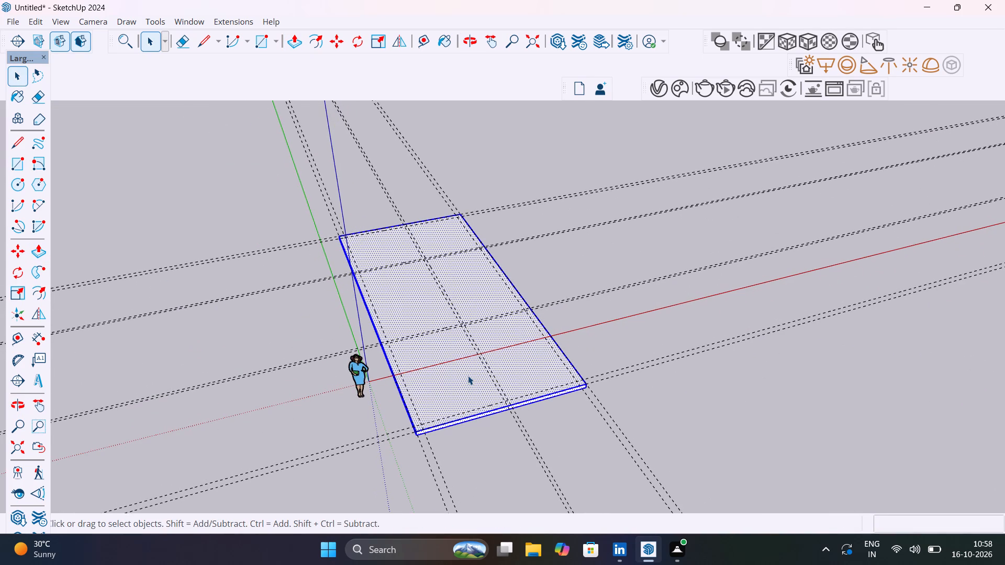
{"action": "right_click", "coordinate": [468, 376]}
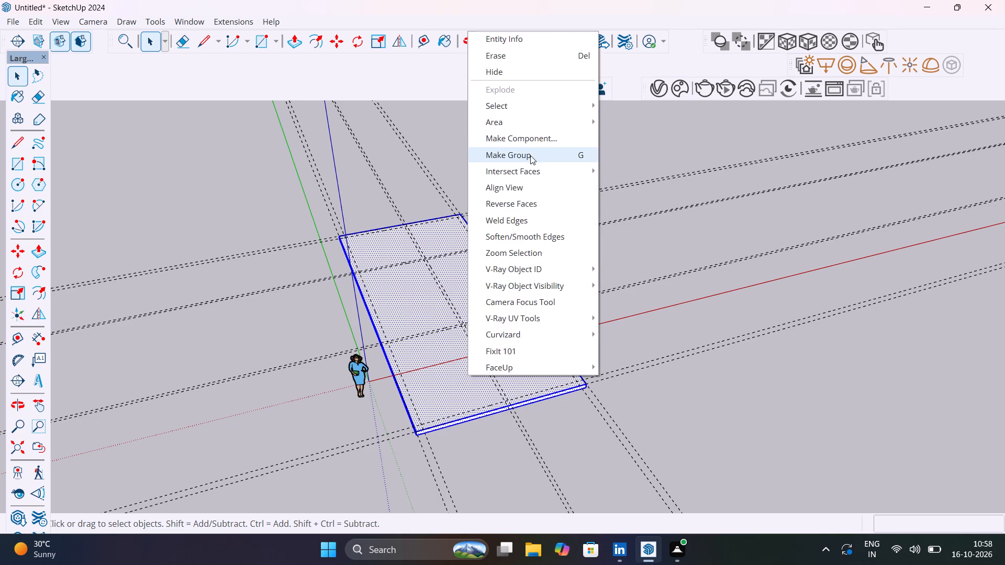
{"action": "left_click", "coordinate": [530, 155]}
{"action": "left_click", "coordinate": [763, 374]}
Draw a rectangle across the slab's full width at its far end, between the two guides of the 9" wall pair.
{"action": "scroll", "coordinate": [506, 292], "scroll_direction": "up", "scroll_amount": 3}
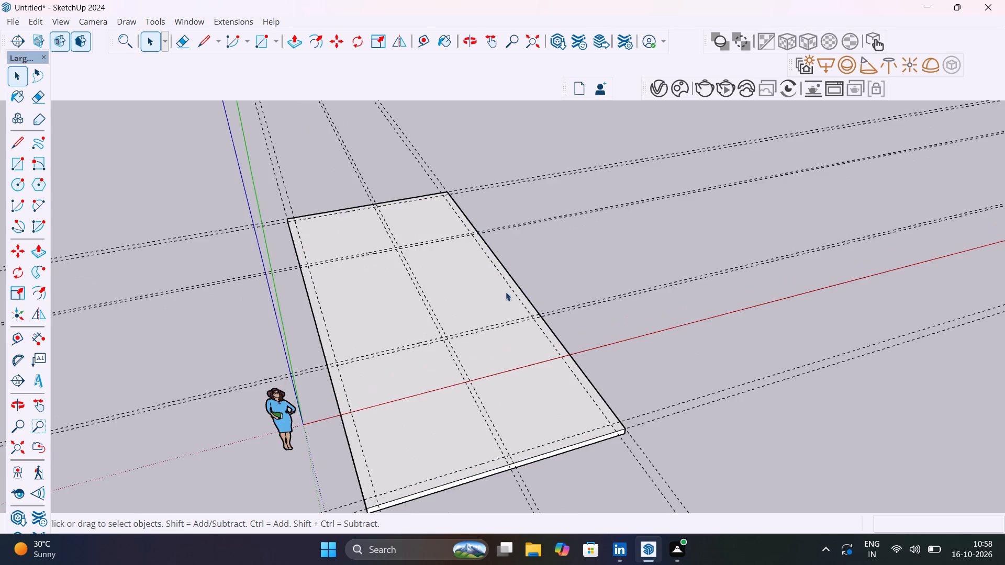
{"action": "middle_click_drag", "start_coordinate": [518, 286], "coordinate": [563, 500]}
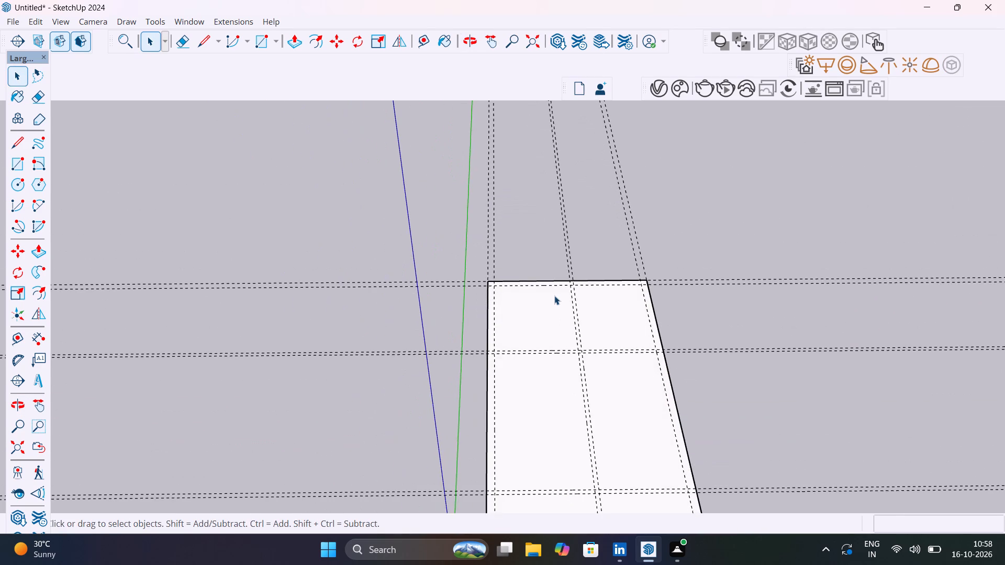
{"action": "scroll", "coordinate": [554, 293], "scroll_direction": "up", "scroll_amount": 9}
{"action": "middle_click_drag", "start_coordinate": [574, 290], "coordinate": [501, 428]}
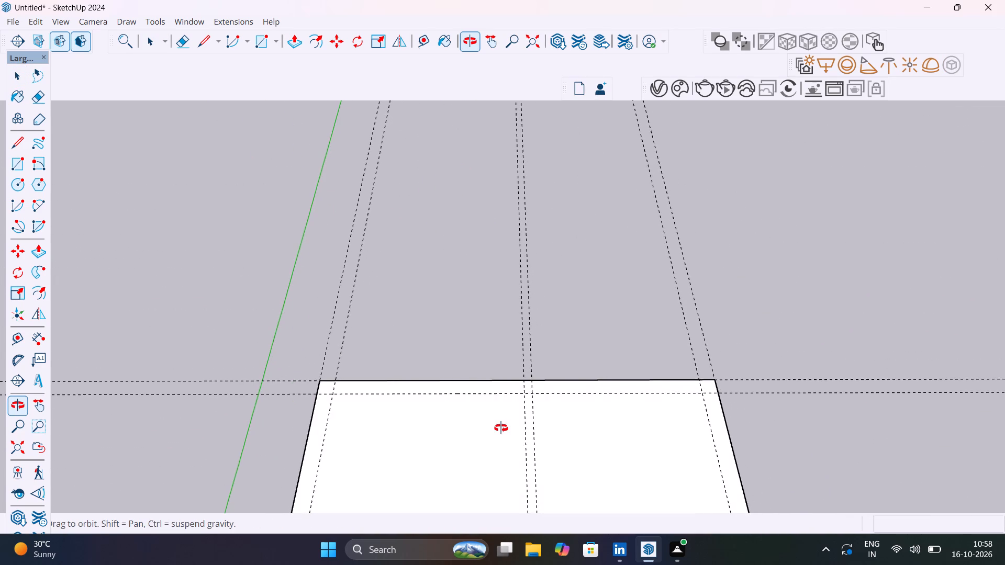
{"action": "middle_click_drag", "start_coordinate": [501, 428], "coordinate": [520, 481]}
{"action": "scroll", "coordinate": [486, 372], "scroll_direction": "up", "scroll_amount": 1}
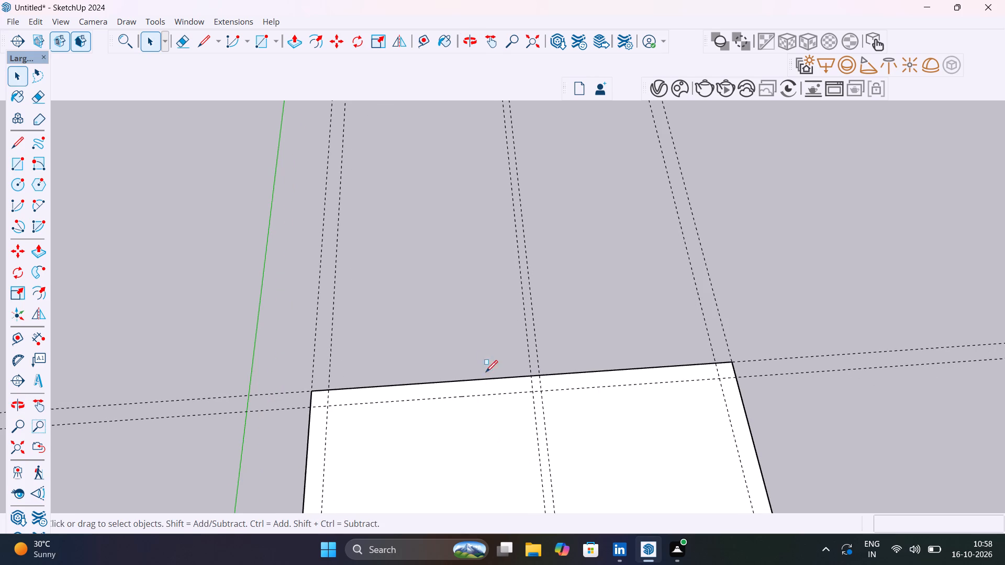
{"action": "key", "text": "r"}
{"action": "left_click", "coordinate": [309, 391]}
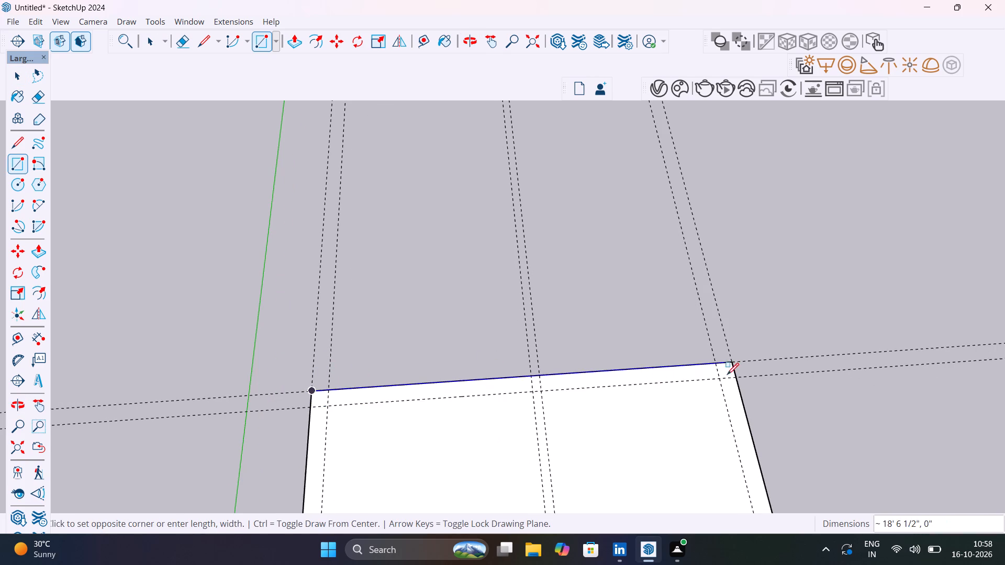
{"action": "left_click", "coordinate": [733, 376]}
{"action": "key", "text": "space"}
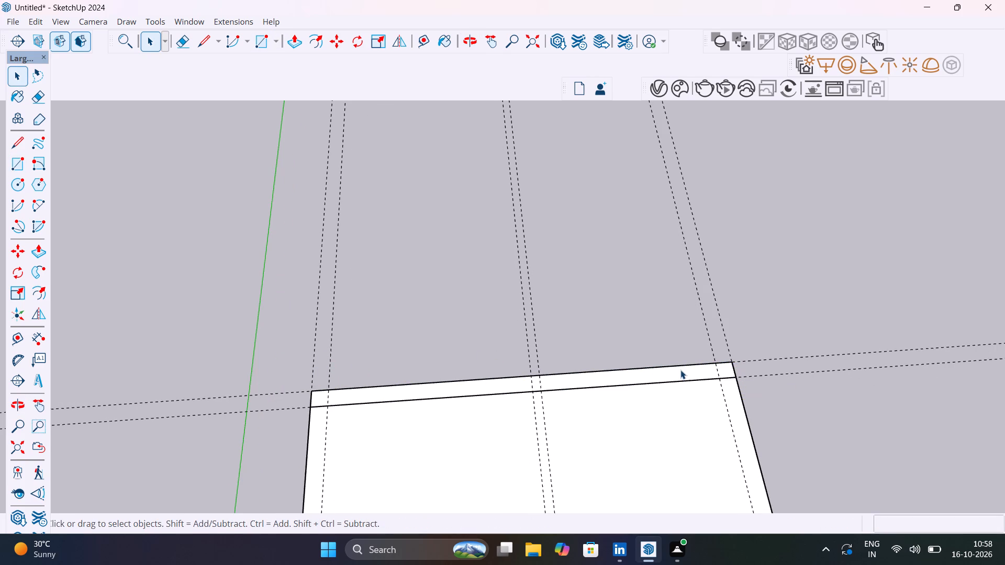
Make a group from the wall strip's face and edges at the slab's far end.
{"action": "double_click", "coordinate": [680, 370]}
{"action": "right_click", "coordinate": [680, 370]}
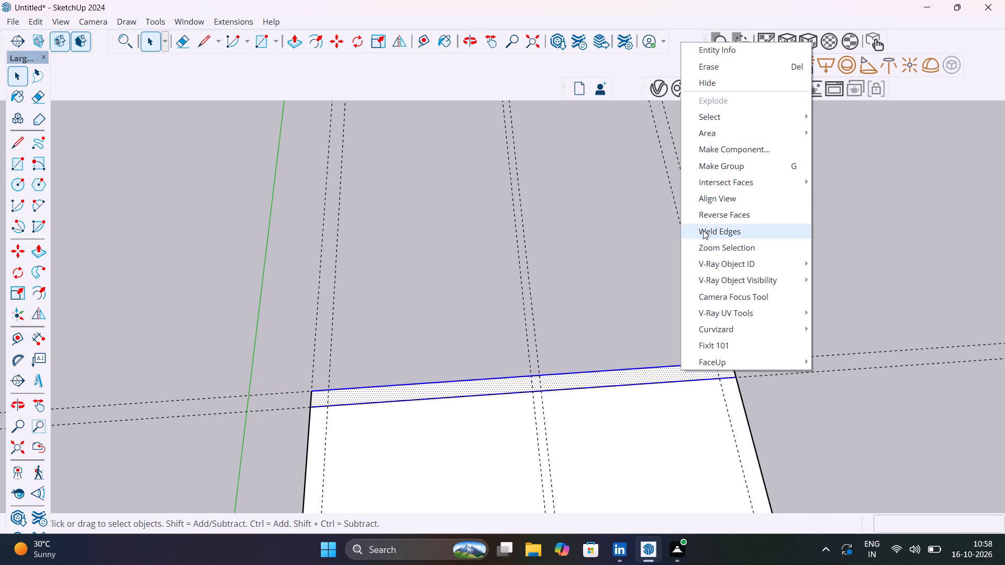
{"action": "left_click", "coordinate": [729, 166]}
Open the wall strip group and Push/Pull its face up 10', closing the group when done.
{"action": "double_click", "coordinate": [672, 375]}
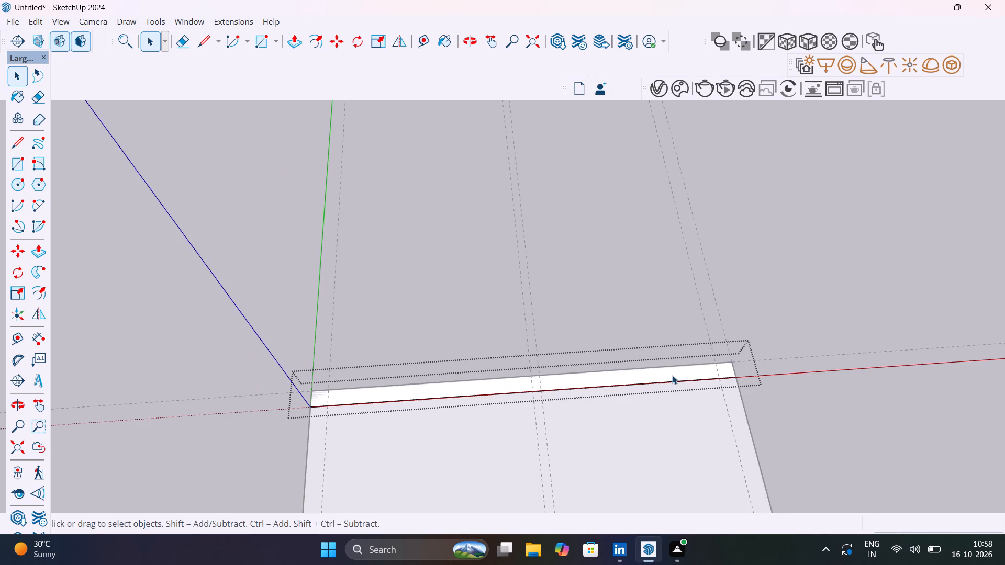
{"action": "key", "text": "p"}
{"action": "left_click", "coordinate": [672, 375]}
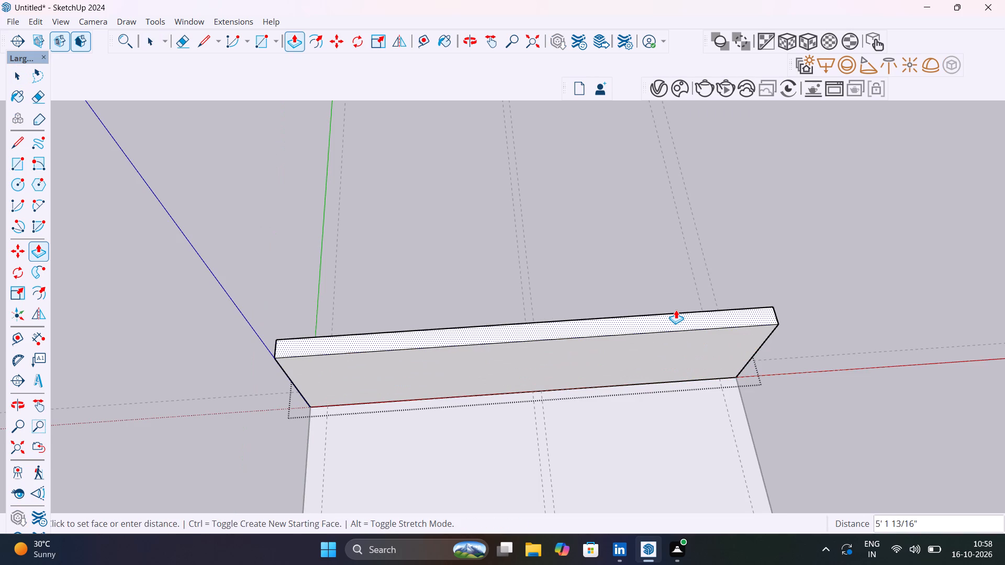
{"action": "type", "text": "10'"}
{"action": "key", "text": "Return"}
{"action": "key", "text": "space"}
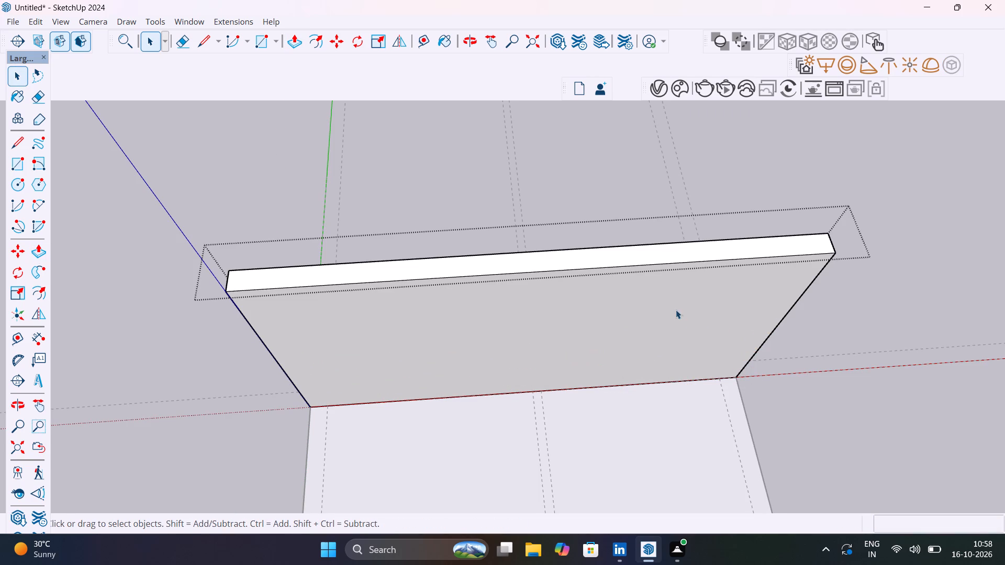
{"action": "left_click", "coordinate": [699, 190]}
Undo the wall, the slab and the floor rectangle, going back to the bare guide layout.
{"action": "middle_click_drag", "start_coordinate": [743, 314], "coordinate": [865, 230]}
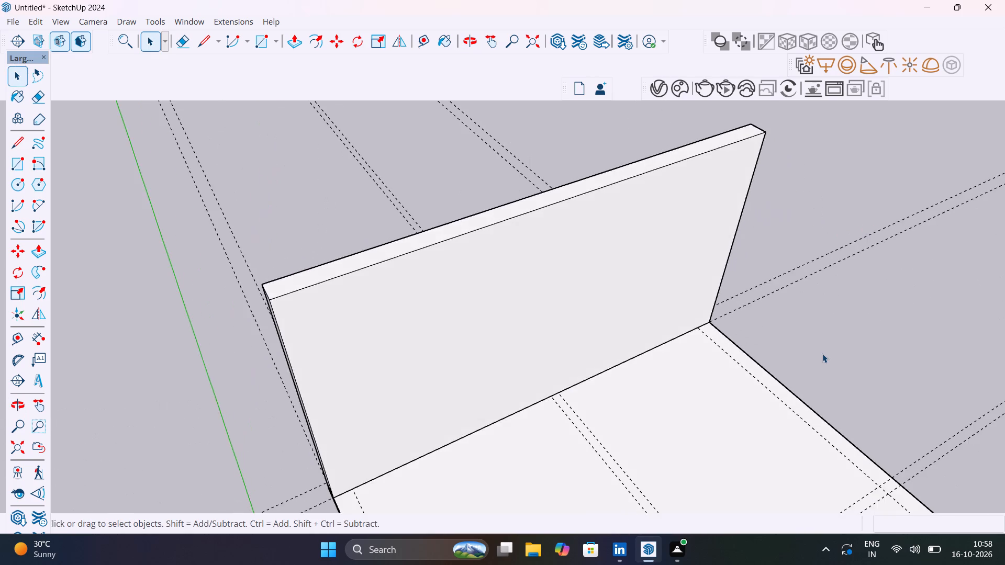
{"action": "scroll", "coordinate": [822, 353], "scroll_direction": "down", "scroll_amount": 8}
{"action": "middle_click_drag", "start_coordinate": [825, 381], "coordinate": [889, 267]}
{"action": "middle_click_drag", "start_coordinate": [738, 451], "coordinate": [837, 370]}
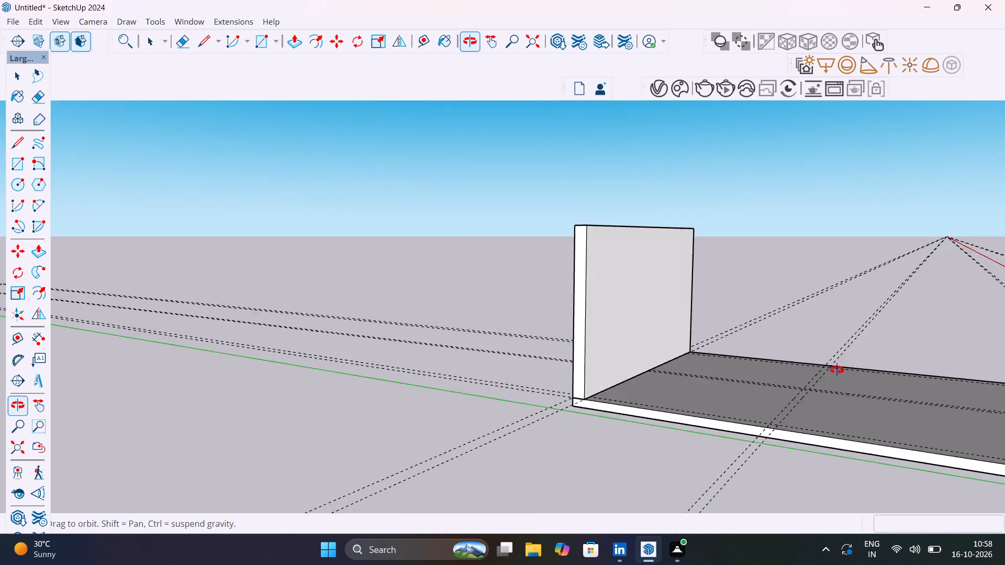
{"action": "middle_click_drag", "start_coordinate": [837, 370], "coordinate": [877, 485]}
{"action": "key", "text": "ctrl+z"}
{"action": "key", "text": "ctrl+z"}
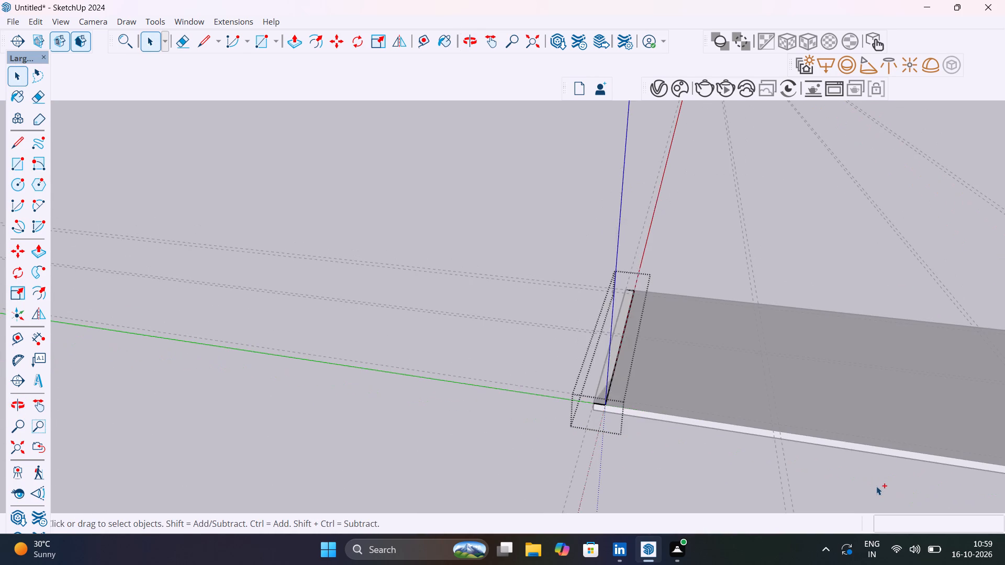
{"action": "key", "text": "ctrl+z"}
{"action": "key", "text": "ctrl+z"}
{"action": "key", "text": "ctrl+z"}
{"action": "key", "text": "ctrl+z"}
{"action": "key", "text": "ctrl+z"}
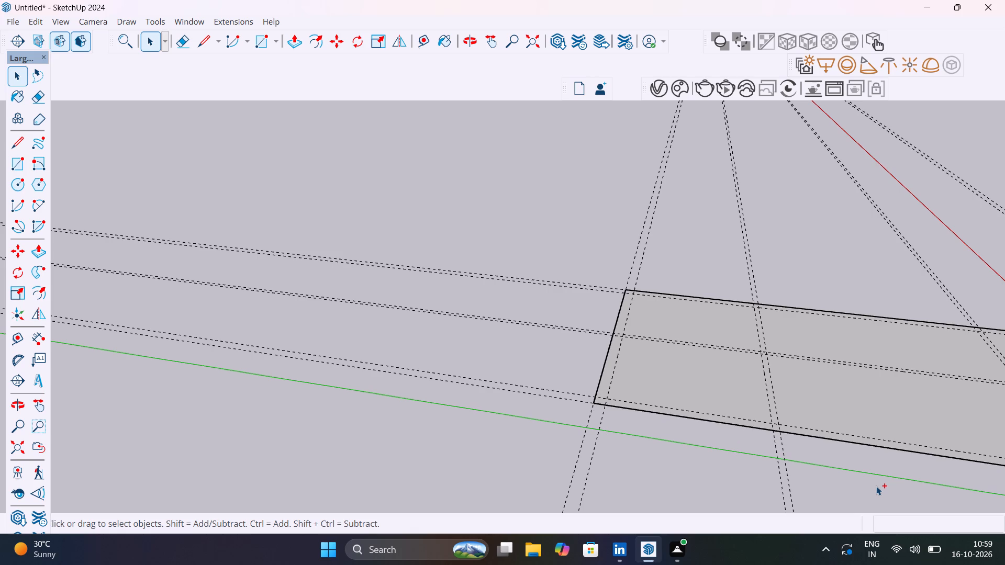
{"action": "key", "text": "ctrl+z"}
Draw an 18' 10 1/2" by 42' 3" floor rectangle between opposite outer corners of the 9" wall guides.
{"action": "middle_click_drag", "start_coordinate": [785, 455], "coordinate": [733, 498]}
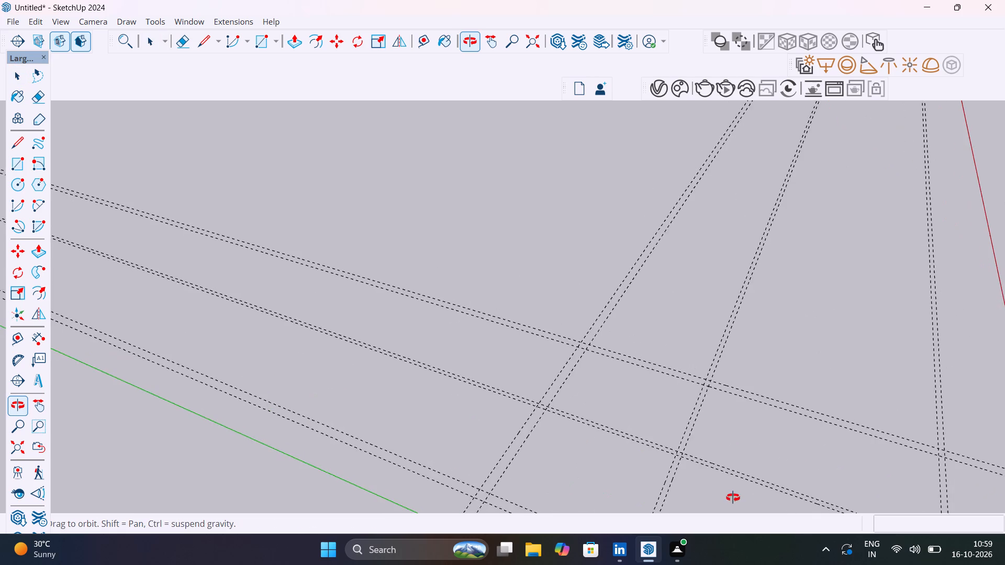
{"action": "middle_click_drag", "start_coordinate": [733, 498], "coordinate": [422, 377]}
{"action": "middle_click_drag", "start_coordinate": [530, 387], "coordinate": [619, 307], "text": "shift"}
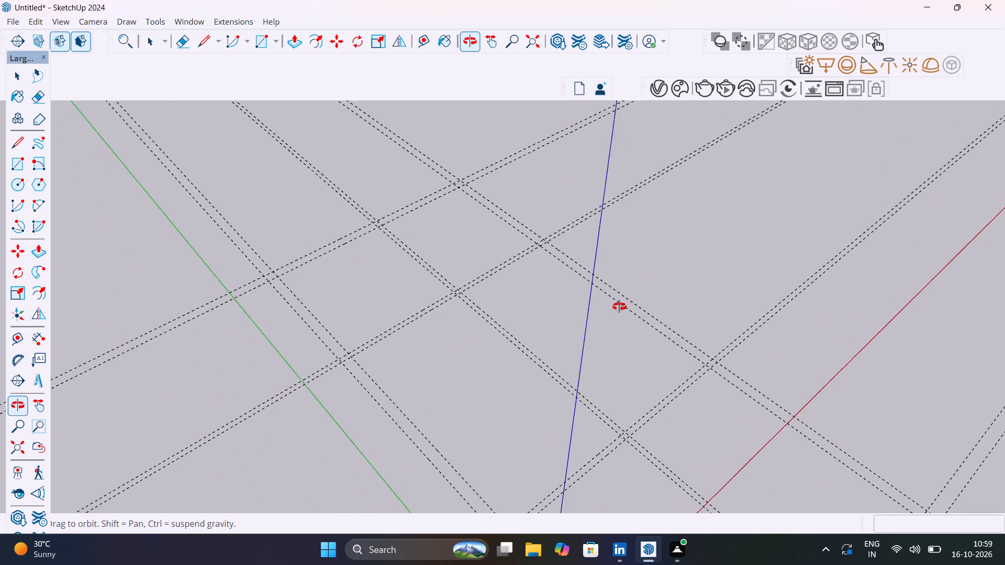
{"action": "middle_click_drag", "start_coordinate": [619, 307], "coordinate": [681, 303], "text": "shift"}
{"action": "scroll", "coordinate": [681, 303], "scroll_direction": "down", "scroll_amount": 5}
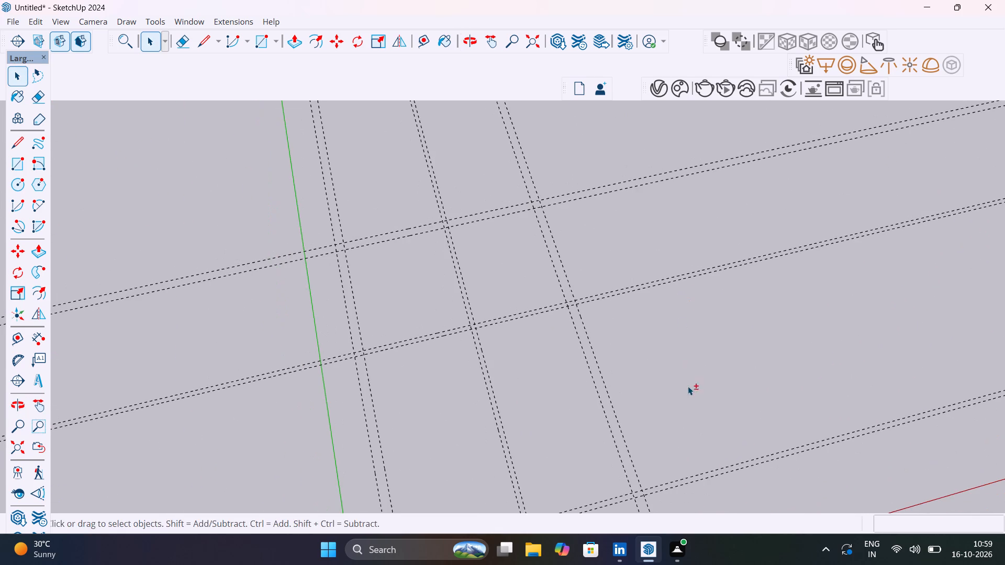
{"action": "middle_click_drag", "start_coordinate": [690, 378], "coordinate": [751, 267], "text": "shift"}
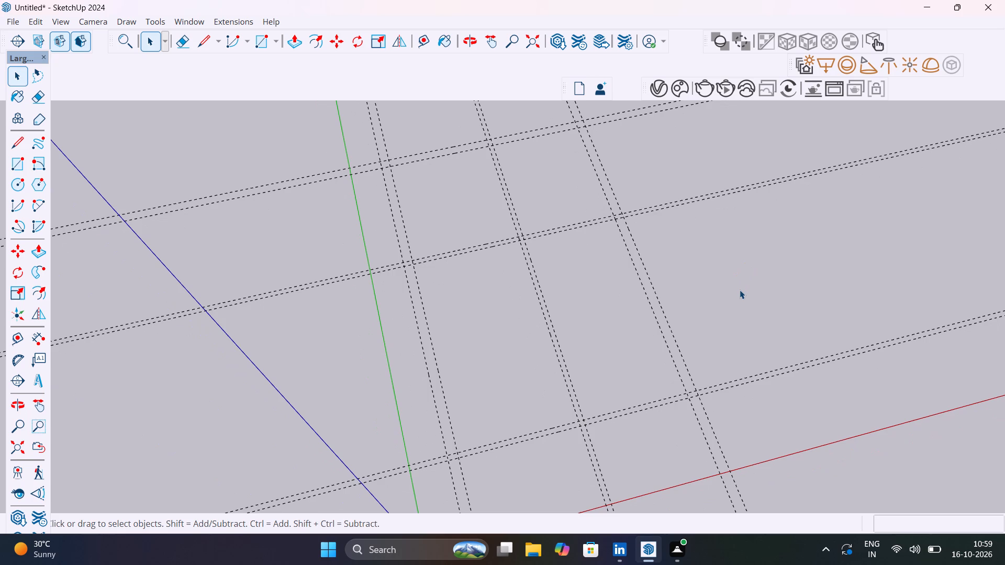
{"action": "scroll", "coordinate": [724, 323], "scroll_direction": "down", "scroll_amount": 3}
{"action": "key", "text": "r"}
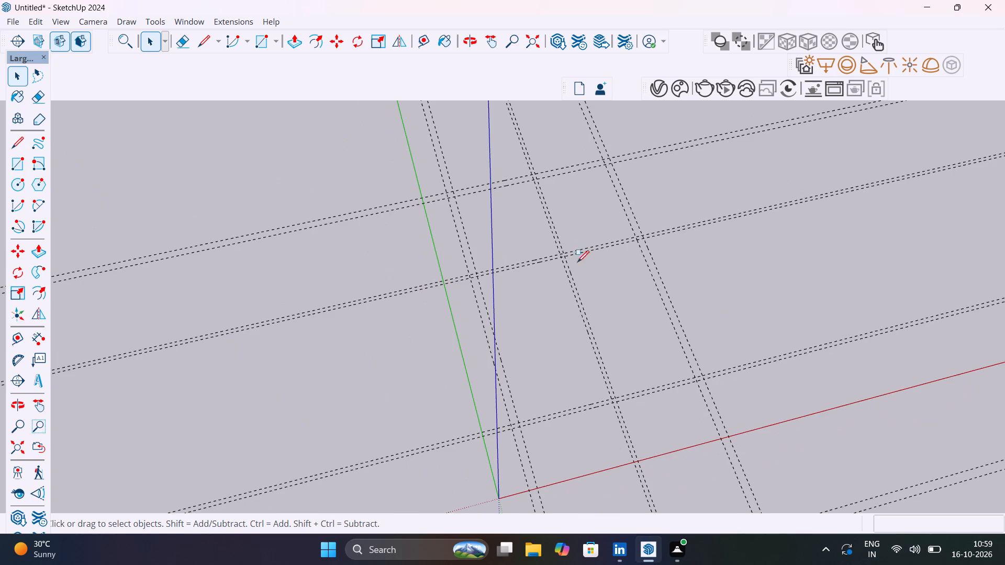
{"action": "left_click", "coordinate": [446, 194]}
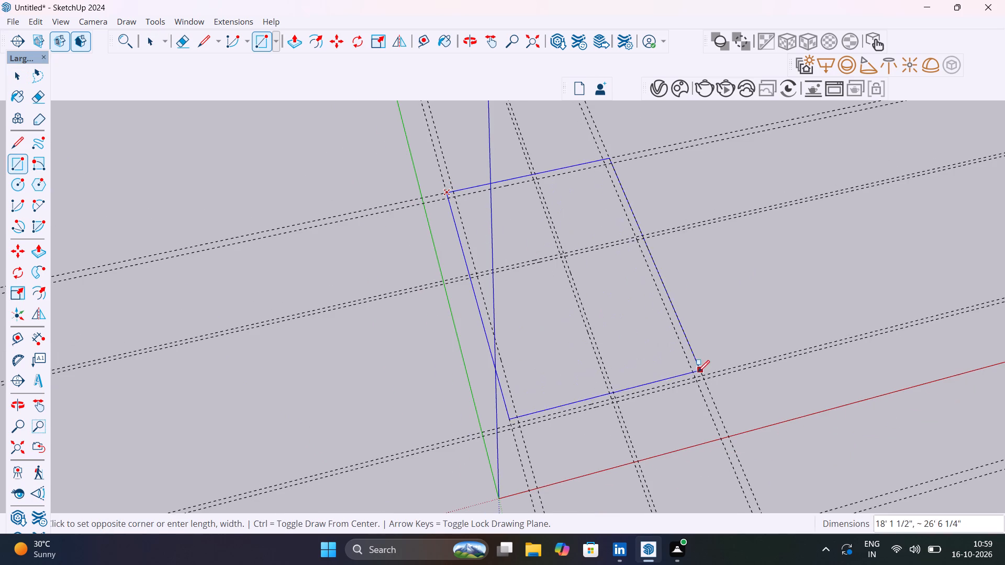
{"action": "scroll", "coordinate": [703, 380], "scroll_direction": "down", "scroll_amount": 4}
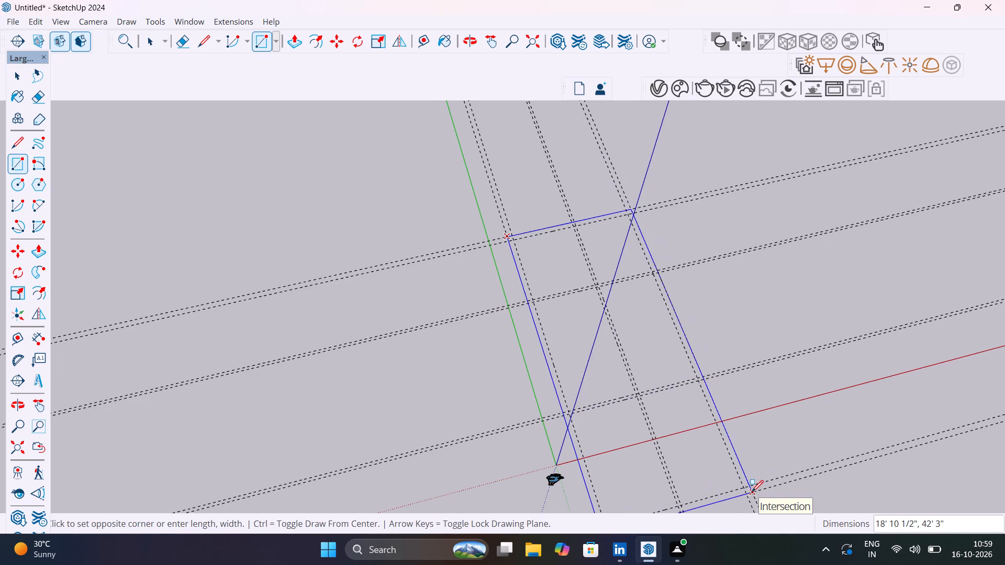
{"action": "left_click", "coordinate": [752, 492]}
Push/Pull the floor rectangle's underside by 6" to form the floor slab.
{"action": "key", "text": "p"}
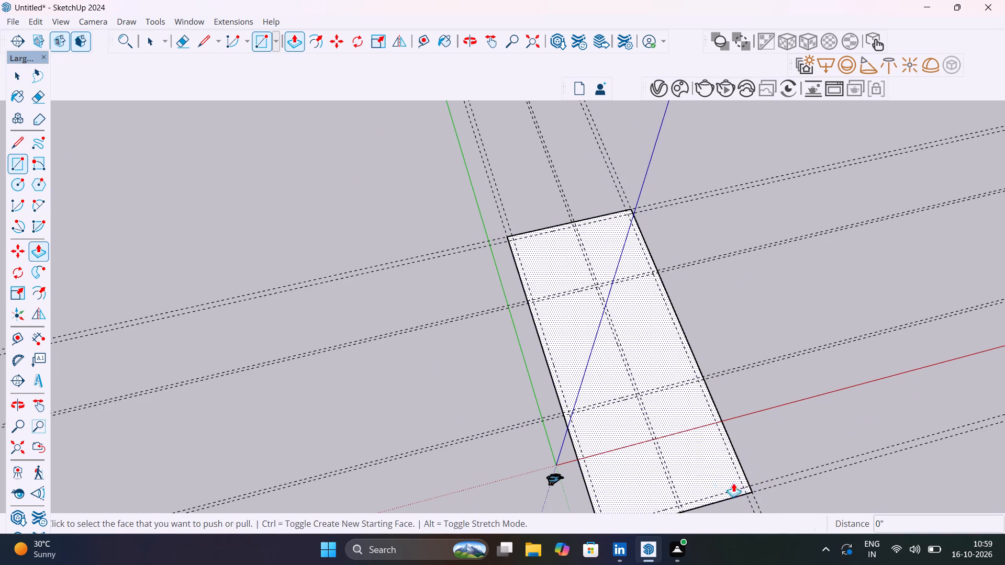
{"action": "middle_click_drag", "start_coordinate": [702, 468], "coordinate": [883, 224]}
{"action": "scroll", "coordinate": [728, 381], "scroll_direction": "up", "scroll_amount": 4}
{"action": "middle_click_drag", "start_coordinate": [728, 381], "coordinate": [728, 290]}
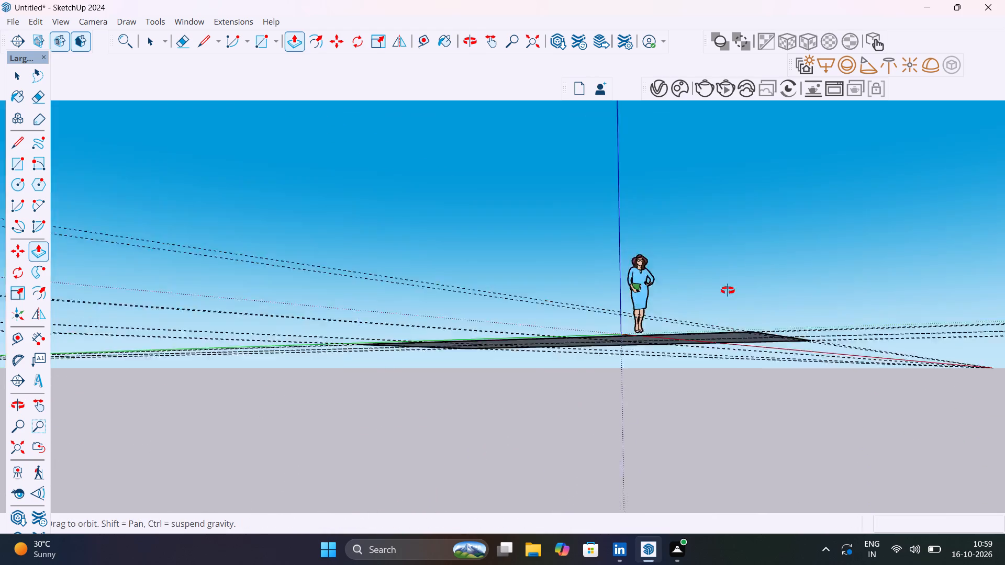
{"action": "middle_click_drag", "start_coordinate": [728, 290], "coordinate": [728, 263]}
{"action": "scroll", "coordinate": [728, 263], "scroll_direction": "up", "scroll_amount": 1}
{"action": "left_click", "coordinate": [727, 315]}
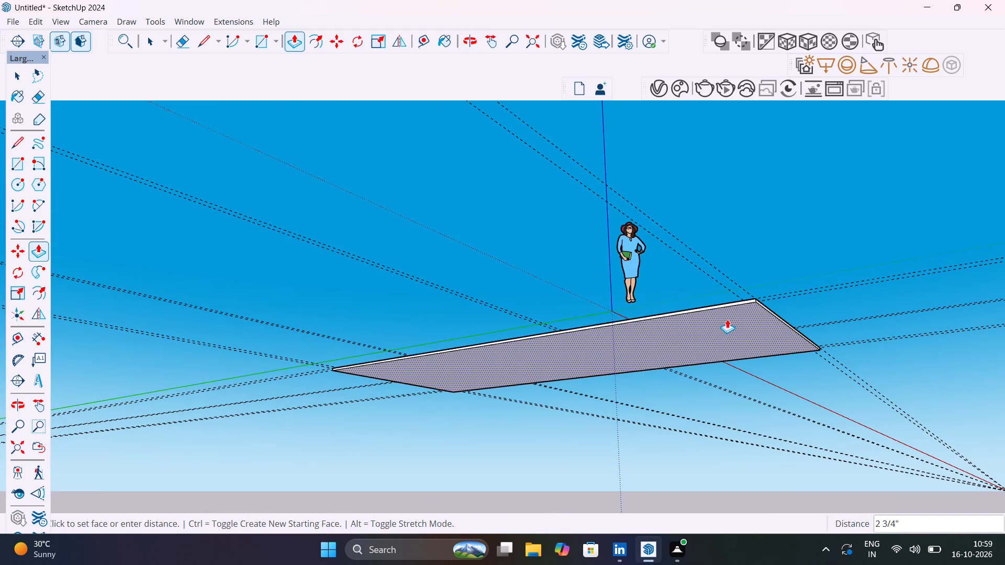
{"action": "type", "text": "6\""}
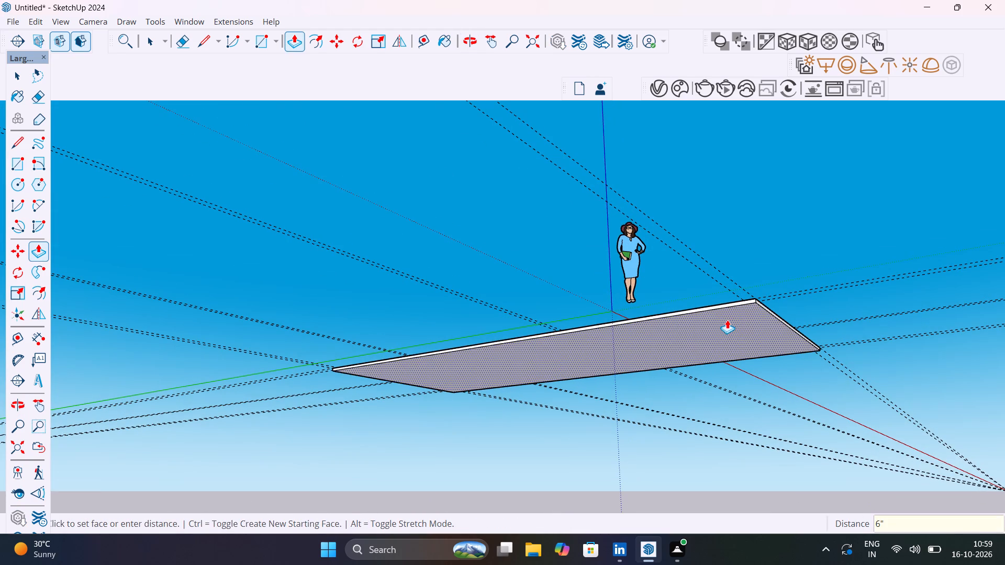
{"action": "key", "text": "Return"}
{"action": "key", "text": "space"}
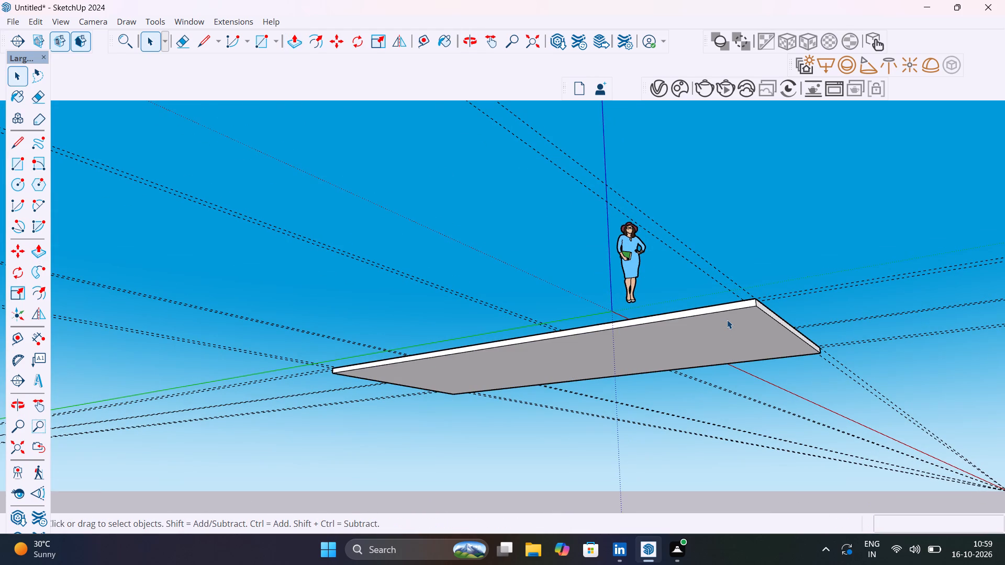
Make a group from all the floor slab's faces and edges.
{"action": "scroll", "coordinate": [727, 320], "scroll_direction": "down", "scroll_amount": 4}
{"action": "middle_click_drag", "start_coordinate": [725, 321], "coordinate": [694, 494]}
{"action": "scroll", "coordinate": [723, 358], "scroll_direction": "up", "scroll_amount": 5}
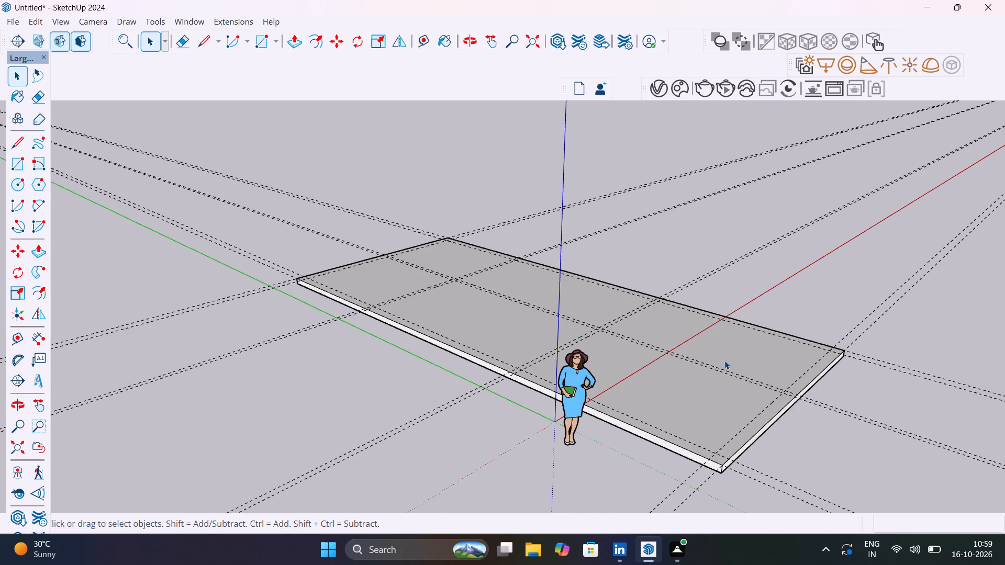
{"action": "triple_click", "coordinate": [720, 406]}
{"action": "left_click", "coordinate": [720, 405]}
{"action": "right_click", "coordinate": [720, 406]}
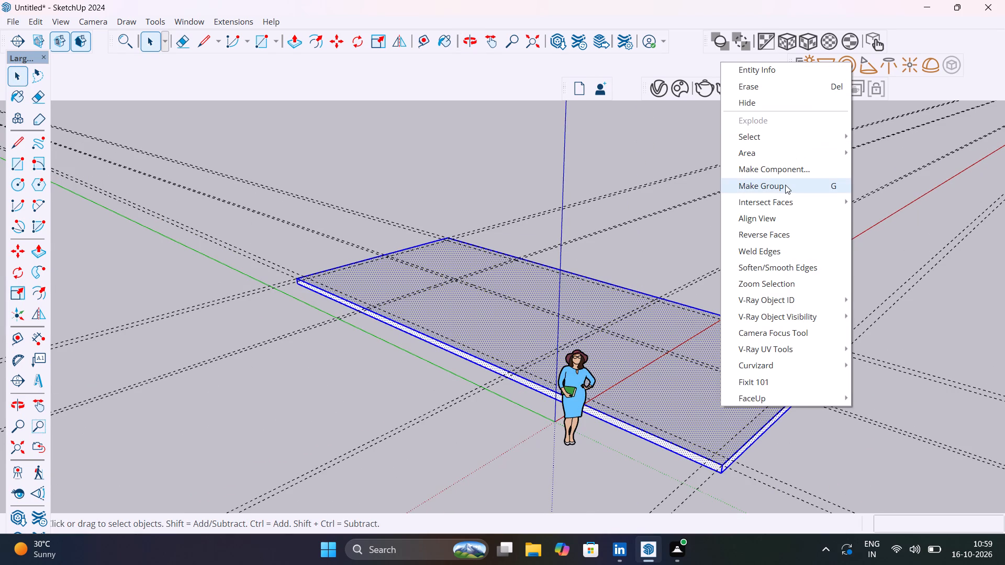
{"action": "left_click", "coordinate": [785, 185]}
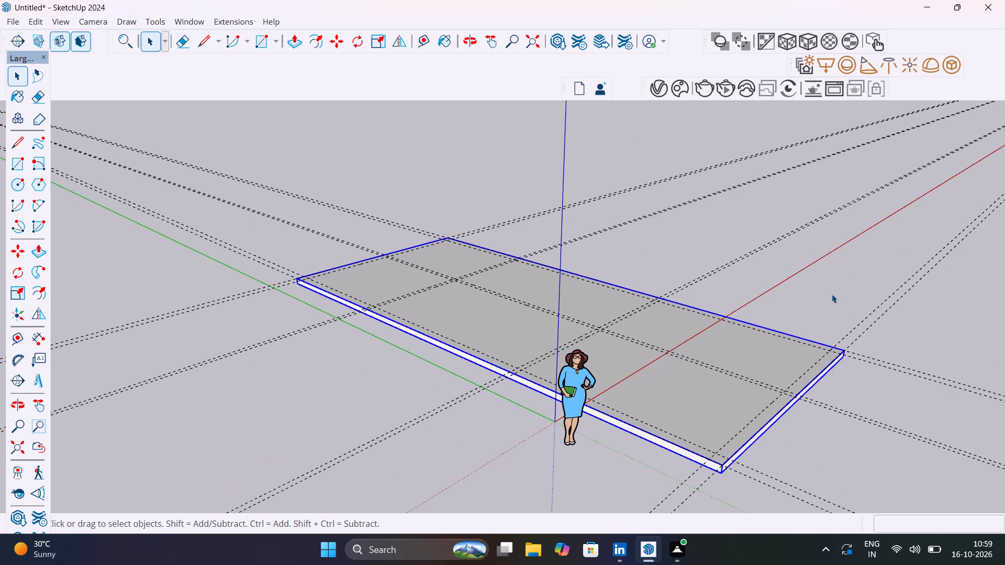
{"action": "left_click", "coordinate": [832, 294]}
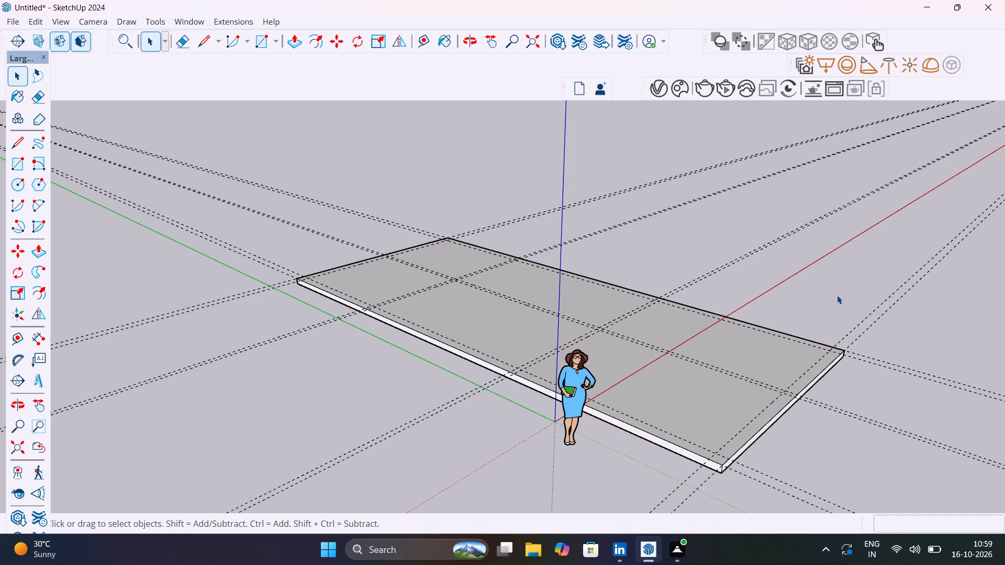
Draw an 18' 10 1/2" by 9" rectangle across the slab's far end, between the 9" wall guides.
{"action": "scroll", "coordinate": [836, 293], "scroll_direction": "up", "scroll_amount": 4}
{"action": "middle_click_drag", "start_coordinate": [832, 284], "coordinate": [873, 320]}
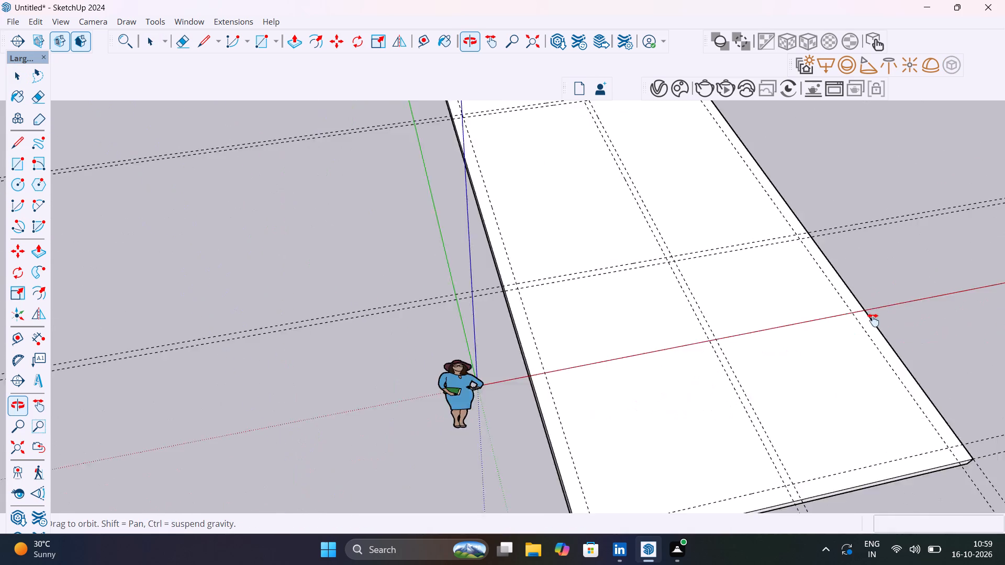
{"action": "middle_click_drag", "start_coordinate": [873, 320], "coordinate": [825, 489]}
{"action": "scroll", "coordinate": [761, 257], "scroll_direction": "down", "scroll_amount": 6}
{"action": "scroll", "coordinate": [783, 221], "scroll_direction": "down", "scroll_amount": 1, "text": "shift"}
{"action": "middle_click_drag", "start_coordinate": [777, 277], "coordinate": [777, 492], "text": "shift"}
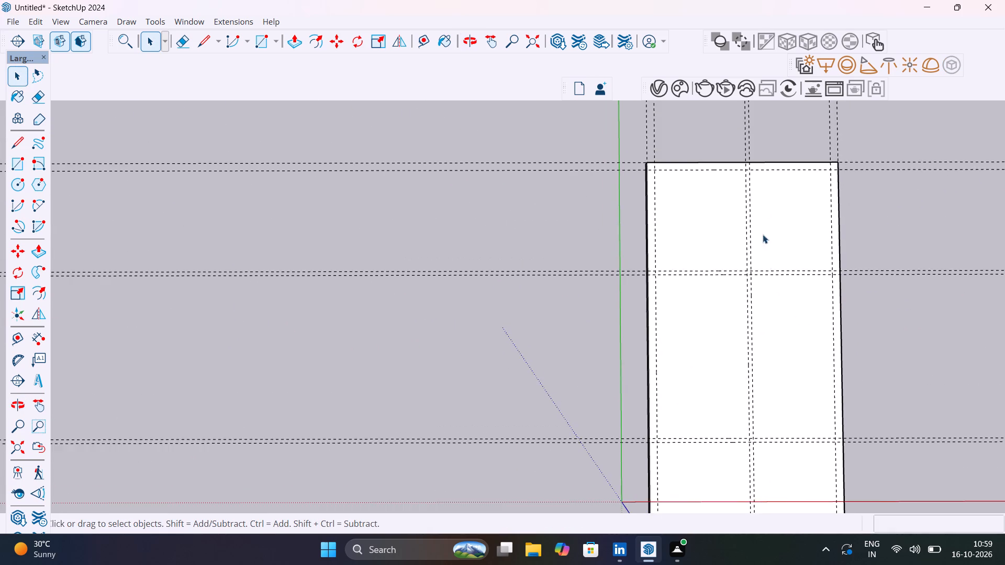
{"action": "scroll", "coordinate": [765, 177], "scroll_direction": "up", "scroll_amount": 9}
{"action": "middle_click_drag", "start_coordinate": [765, 177], "coordinate": [755, 211], "text": "shift"}
{"action": "scroll", "coordinate": [755, 211], "scroll_direction": "up", "scroll_amount": 1}
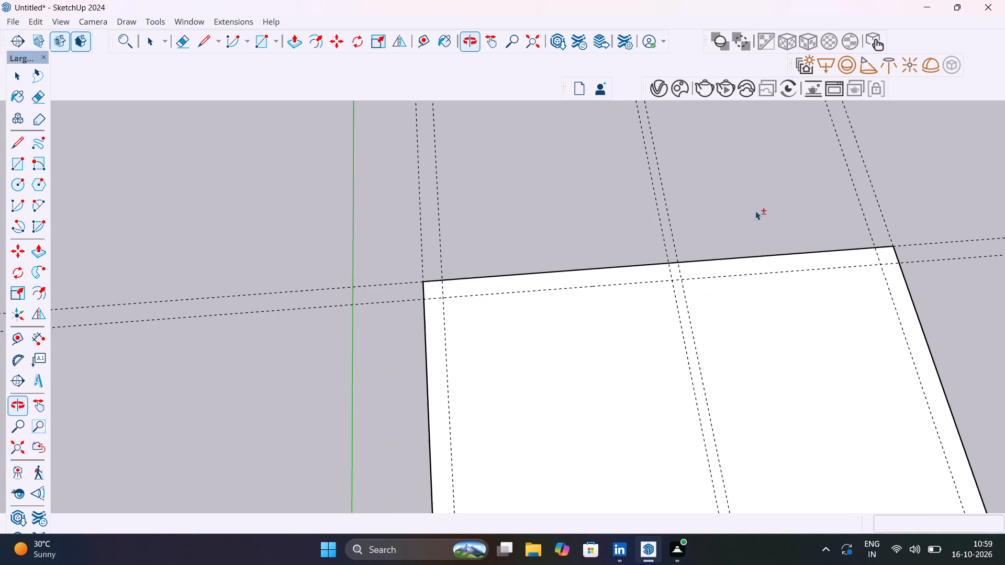
{"action": "key", "text": "r"}
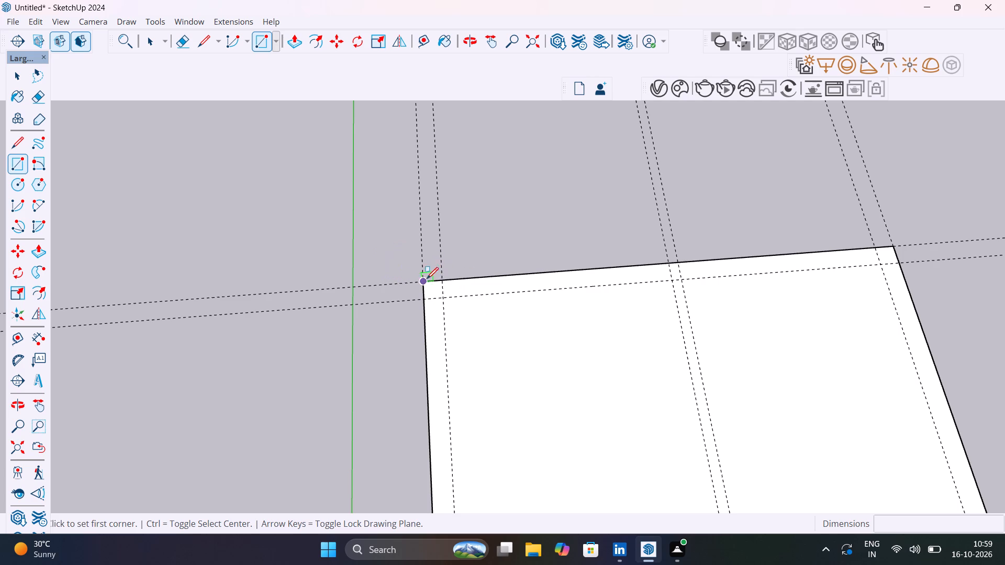
{"action": "left_click", "coordinate": [426, 282]}
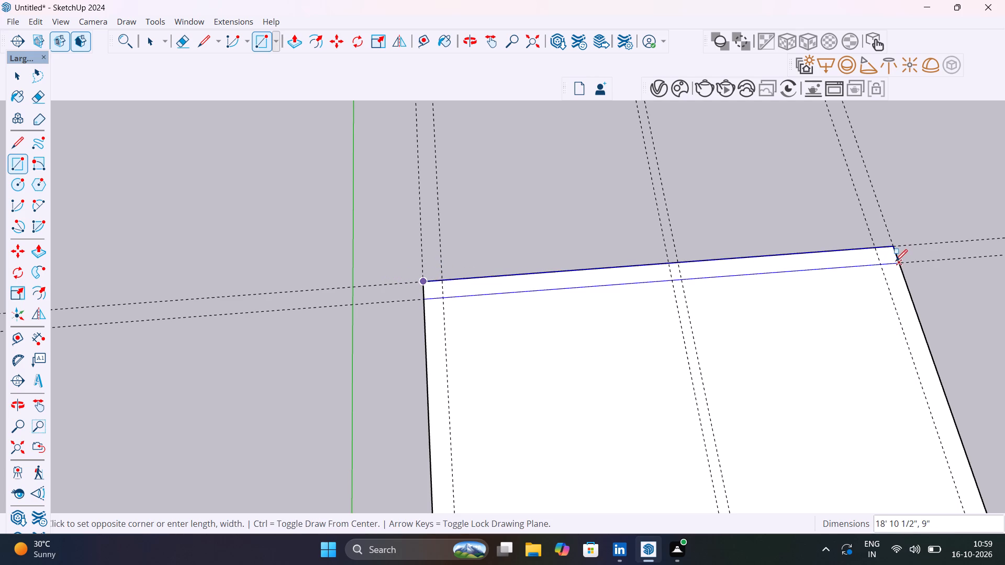
{"action": "left_click", "coordinate": [896, 261]}
Make a group from the face and edges of the wall strip at the slab's far end.
{"action": "key", "text": "space"}
{"action": "triple_click", "coordinate": [826, 259]}
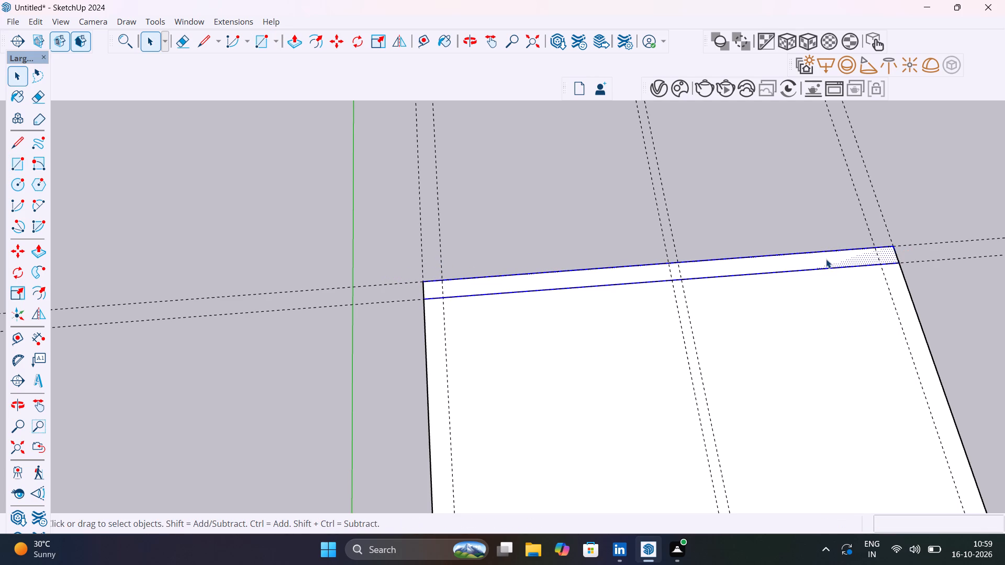
{"action": "right_click", "coordinate": [826, 259]}
{"action": "left_click", "coordinate": [878, 124]}
Open the far-end wall strip group and Push/Pull its face up 10', closing the group when done.
{"action": "double_click", "coordinate": [828, 261]}
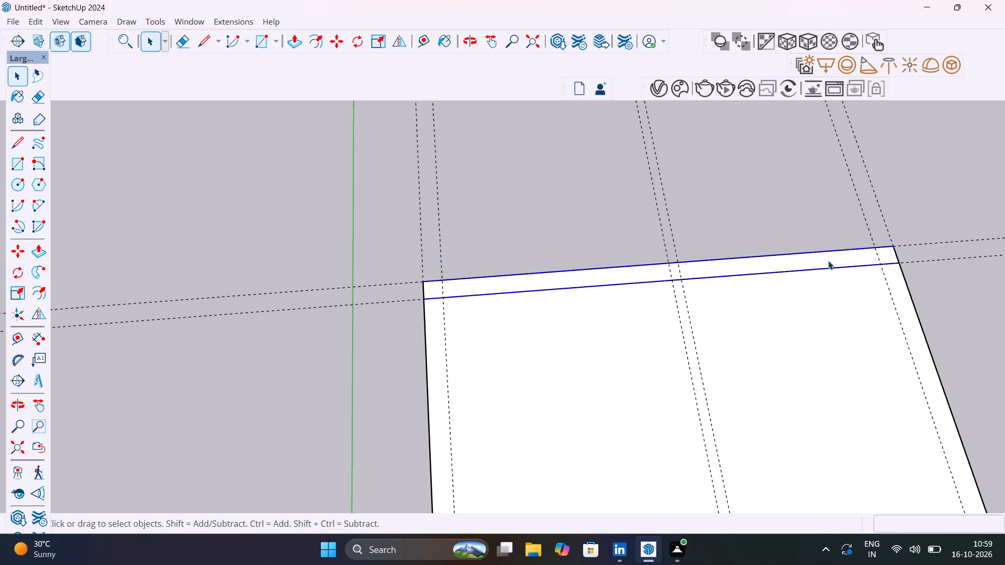
{"action": "key", "text": "p"}
{"action": "left_click", "coordinate": [828, 261]}
{"action": "scroll", "coordinate": [832, 207], "scroll_direction": "down", "scroll_amount": 6}
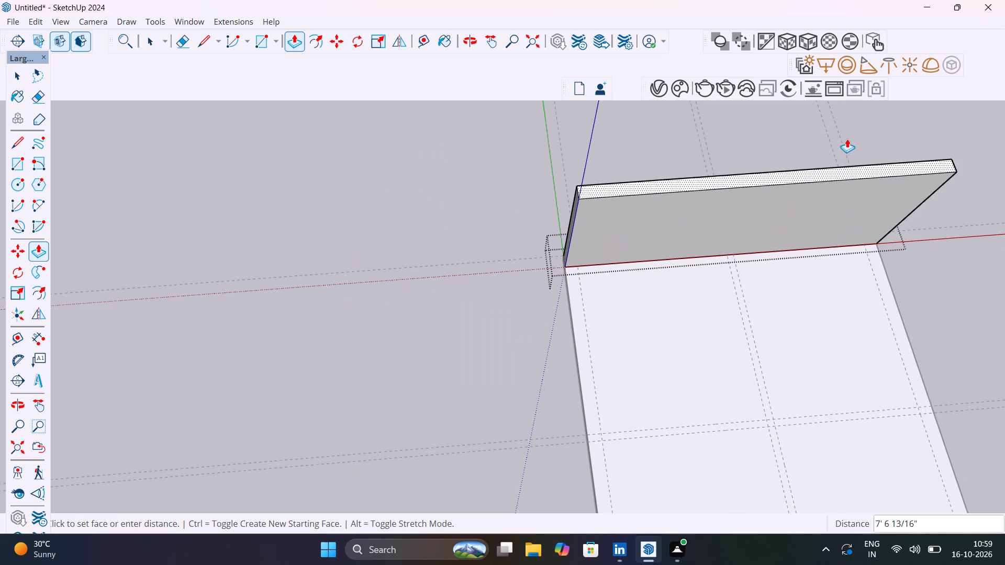
{"action": "type", "text": "10'"}
{"action": "key", "text": "Return"}
{"action": "key", "text": "space"}
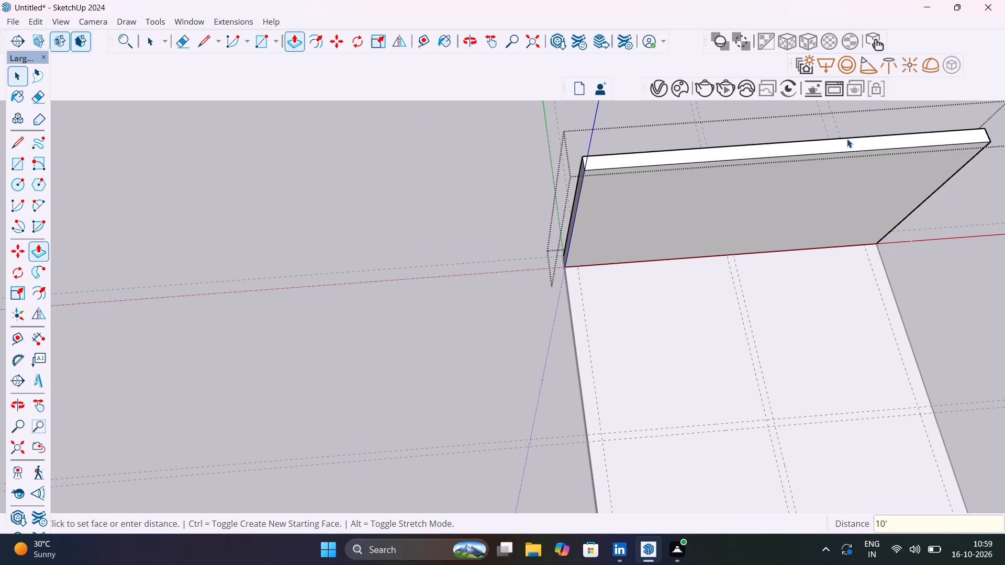
{"action": "left_click", "coordinate": [301, 413]}
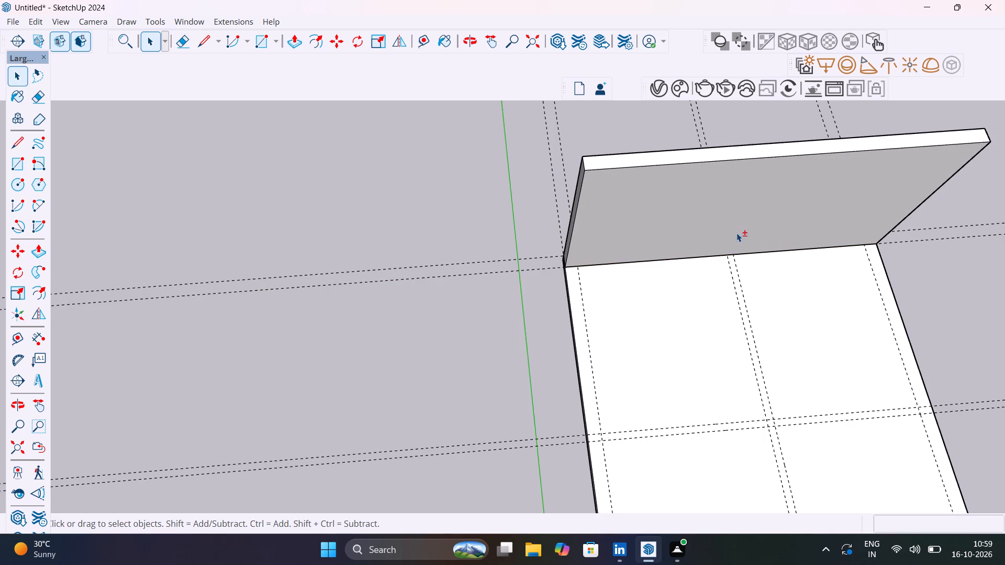
Draw a 9" by 41' 6" rectangle along the slab's long side away from the green axis, from the far wall to the near corner.
{"action": "scroll", "coordinate": [735, 232], "scroll_direction": "down", "scroll_amount": 1, "text": "shift"}
{"action": "middle_click_drag", "start_coordinate": [858, 288], "coordinate": [702, 224]}
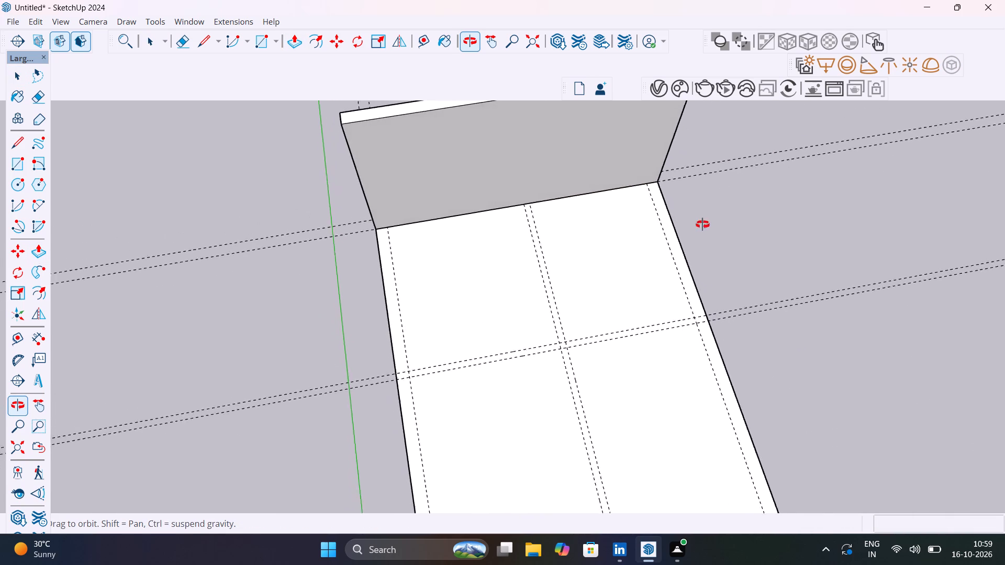
{"action": "middle_click_drag", "start_coordinate": [702, 224], "coordinate": [588, 280]}
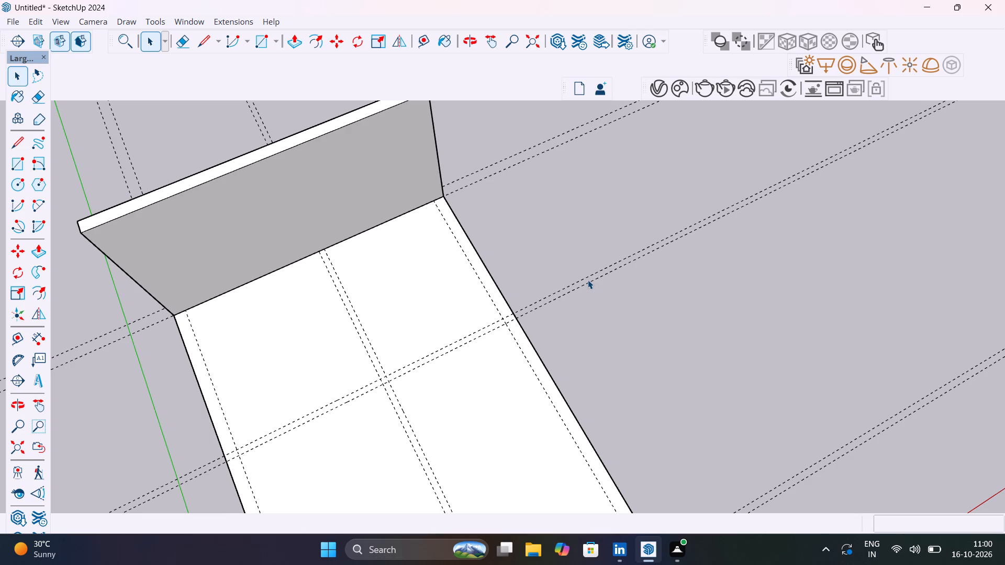
{"action": "key", "text": "r"}
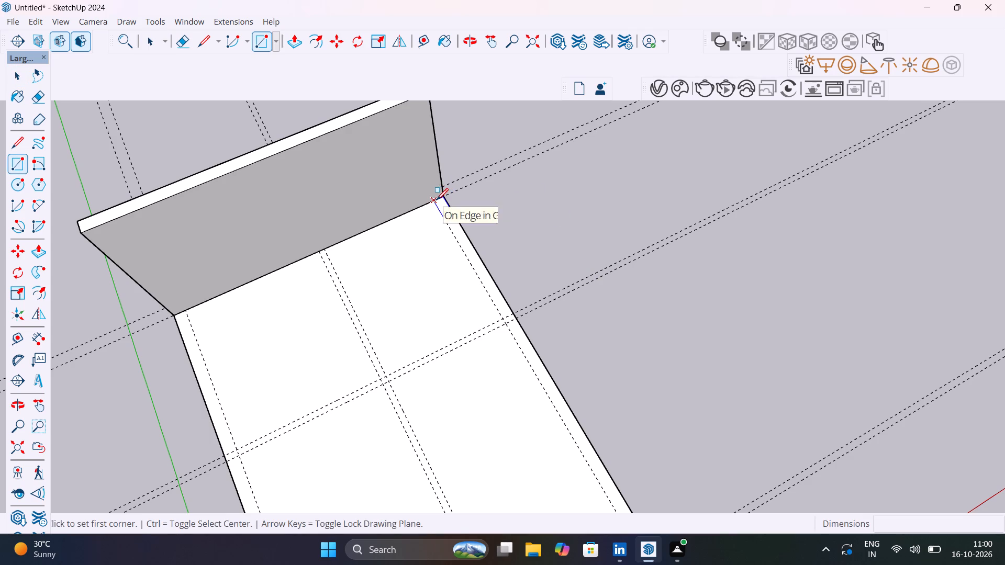
{"action": "left_click", "coordinate": [437, 200]}
{"action": "scroll", "coordinate": [546, 309], "scroll_direction": "down", "scroll_amount": 16}
{"action": "scroll", "coordinate": [615, 445], "scroll_direction": "up", "scroll_amount": 2}
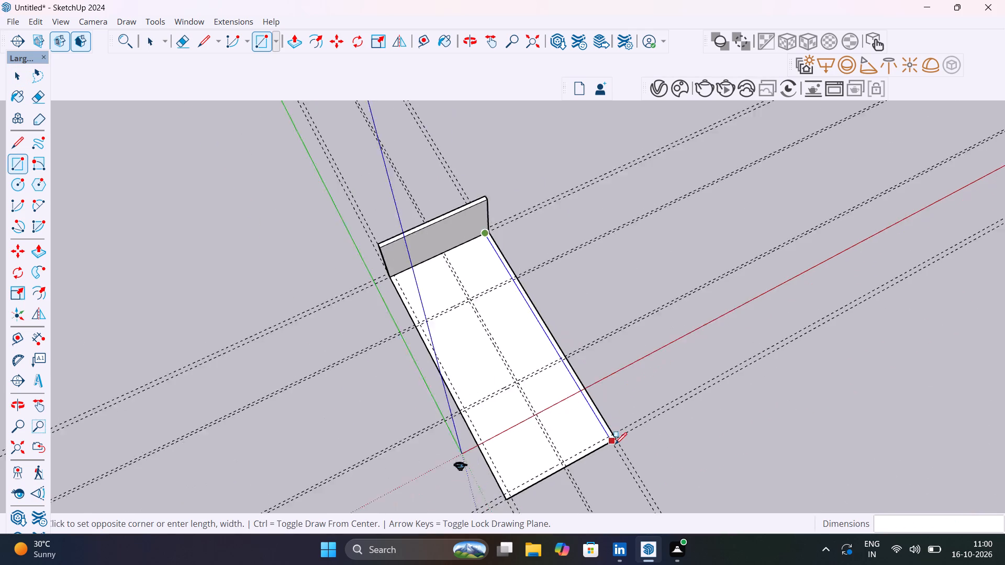
{"action": "scroll", "coordinate": [615, 444], "scroll_direction": "up", "scroll_amount": 18}
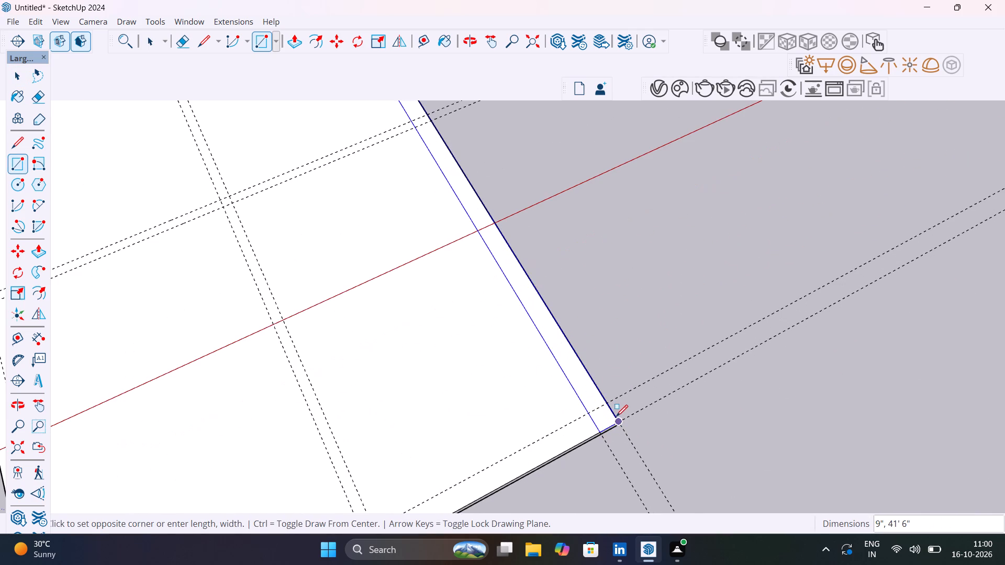
{"action": "left_click", "coordinate": [617, 418]}
Make a group from the face and edges of the wall strip along the slab's long side.
{"action": "key", "text": "space"}
{"action": "triple_click", "coordinate": [597, 397]}
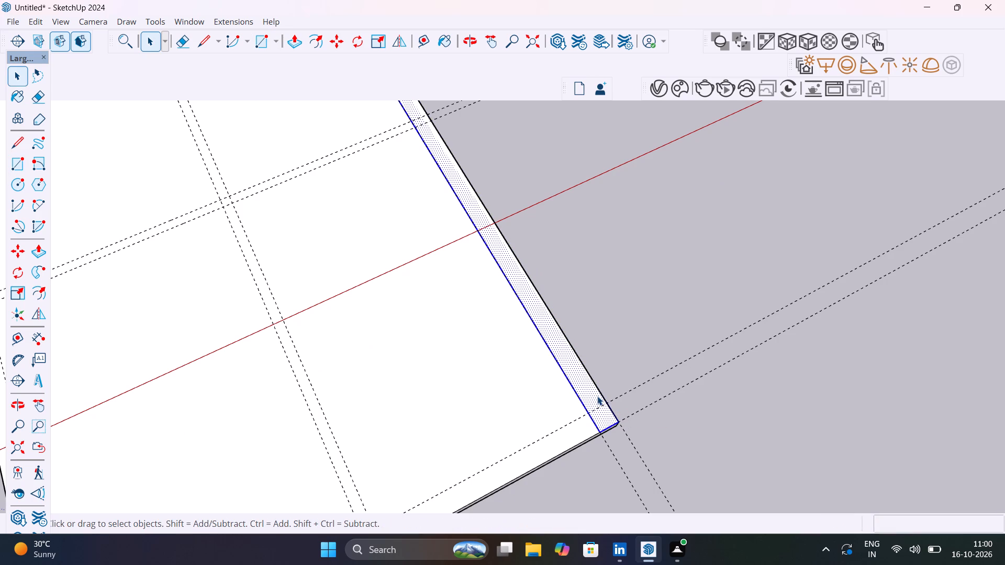
{"action": "right_click", "coordinate": [597, 396]}
{"action": "left_click", "coordinate": [628, 196]}
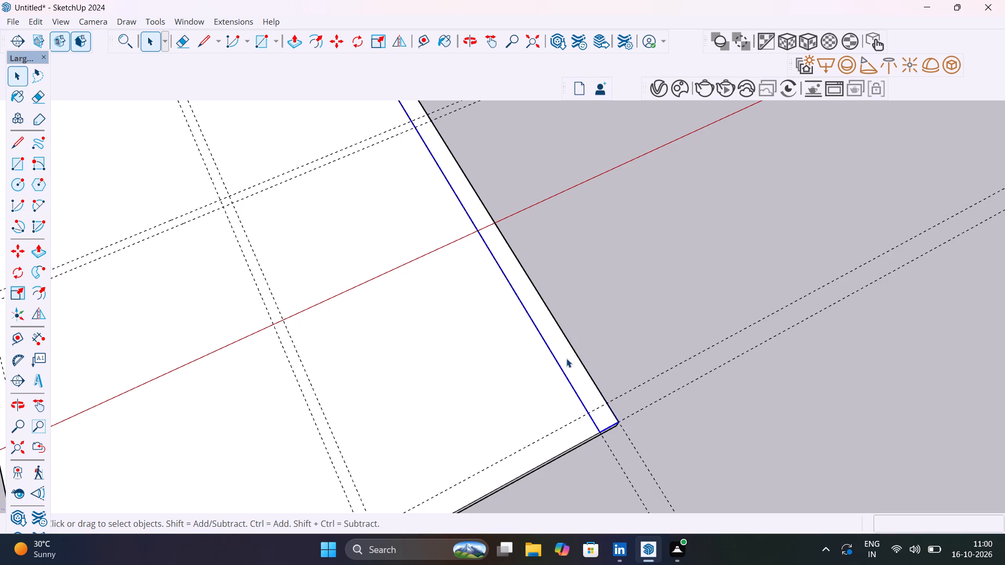
Open the strip group along the long side away from the green axis, Push/Pull its face up 10', and close the group.
{"action": "triple_click", "coordinate": [566, 358]}
{"action": "key", "text": "p"}
{"action": "left_click", "coordinate": [566, 358]}
{"action": "scroll", "coordinate": [552, 317], "scroll_direction": "down", "scroll_amount": 11}
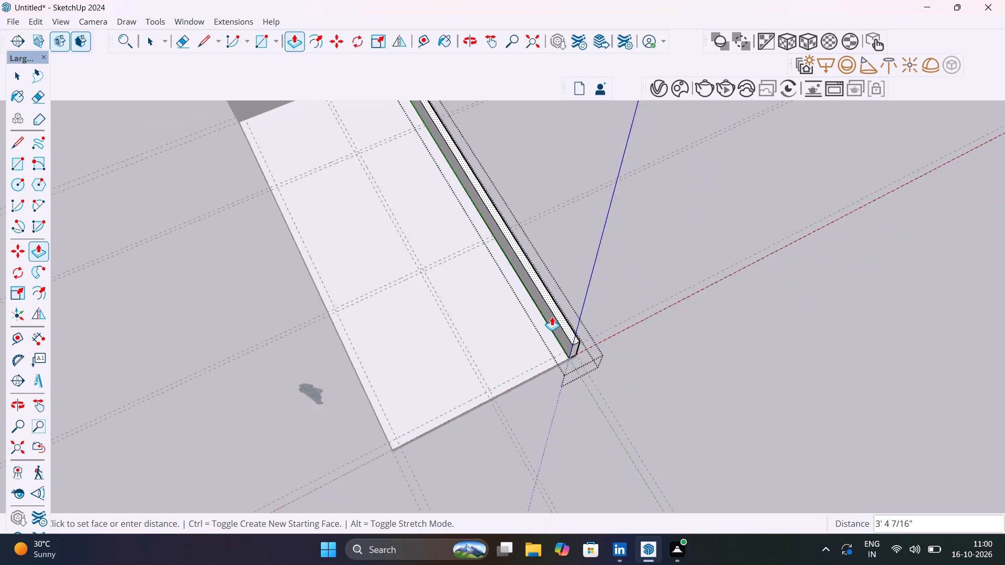
{"action": "scroll", "coordinate": [552, 317], "scroll_direction": "down", "scroll_amount": 8}
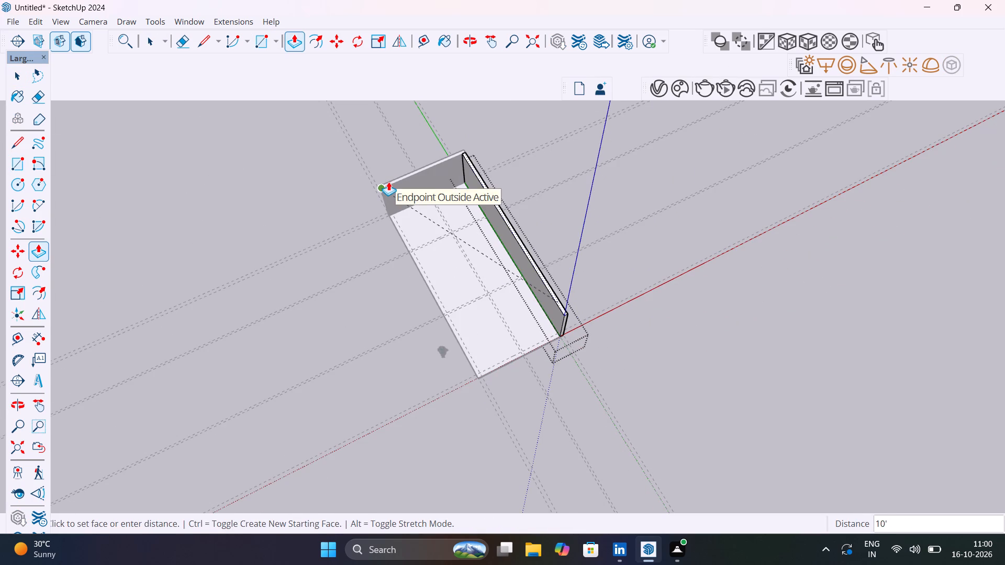
{"action": "left_click", "coordinate": [388, 182]}
{"action": "key", "text": "space"}
{"action": "left_click", "coordinate": [761, 216]}
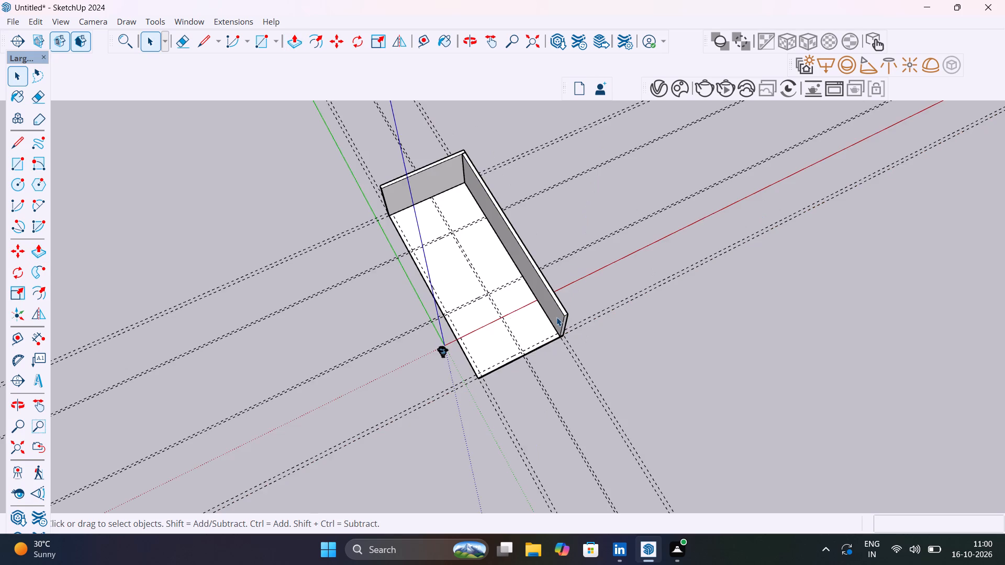
Draw a 9" by 41' 6" rectangle along the slab's long side nearest the green axis, from the far wall to the near corner.
{"action": "scroll", "coordinate": [467, 306], "scroll_direction": "up", "scroll_amount": 11}
{"action": "middle_click_drag", "start_coordinate": [683, 308], "coordinate": [759, 301], "text": "shift"}
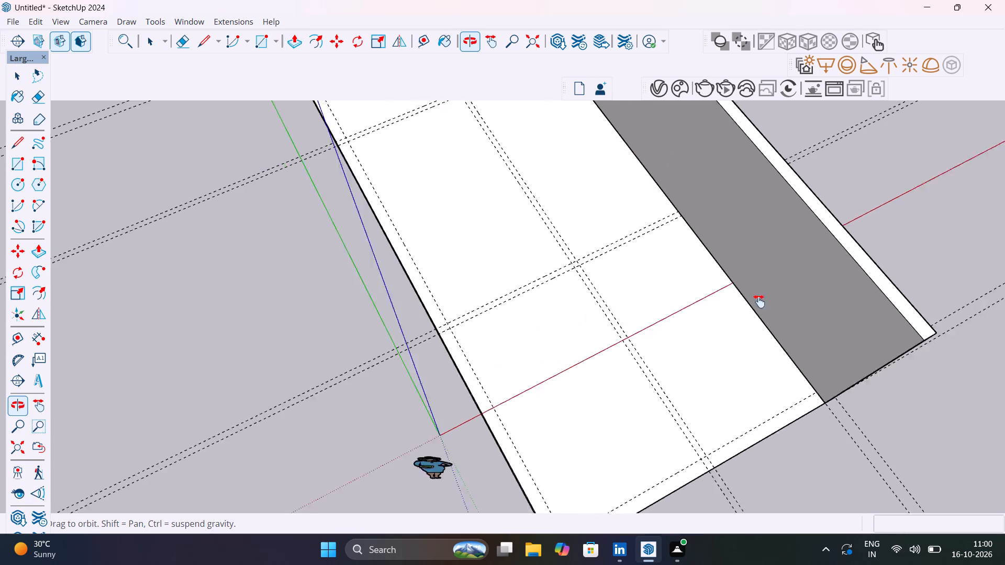
{"action": "middle_click_drag", "start_coordinate": [759, 301], "coordinate": [701, 465], "text": "shift"}
{"action": "scroll", "coordinate": [669, 248], "scroll_direction": "up", "scroll_amount": 4}
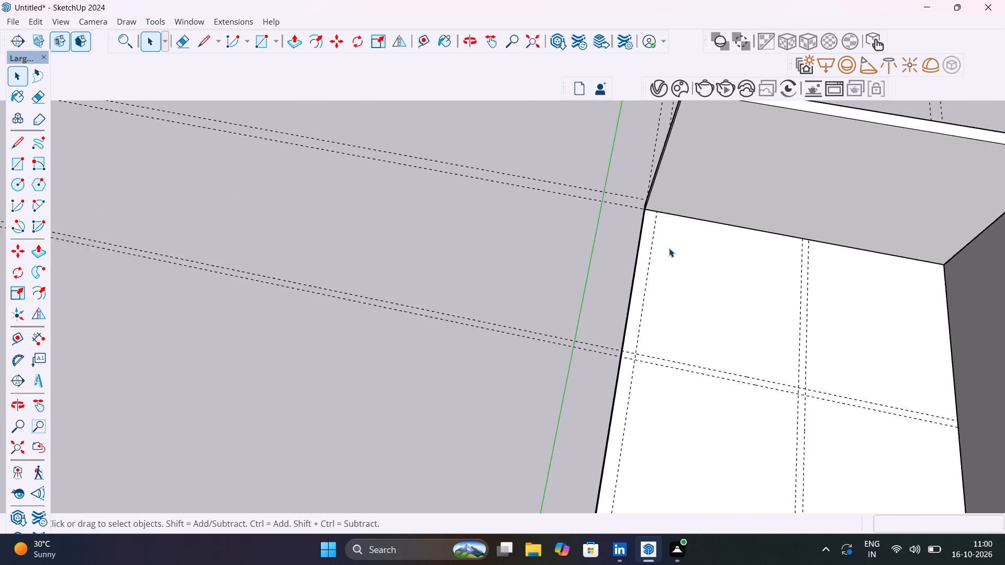
{"action": "scroll", "coordinate": [669, 248], "scroll_direction": "up", "scroll_amount": 5}
{"action": "key", "text": "r"}
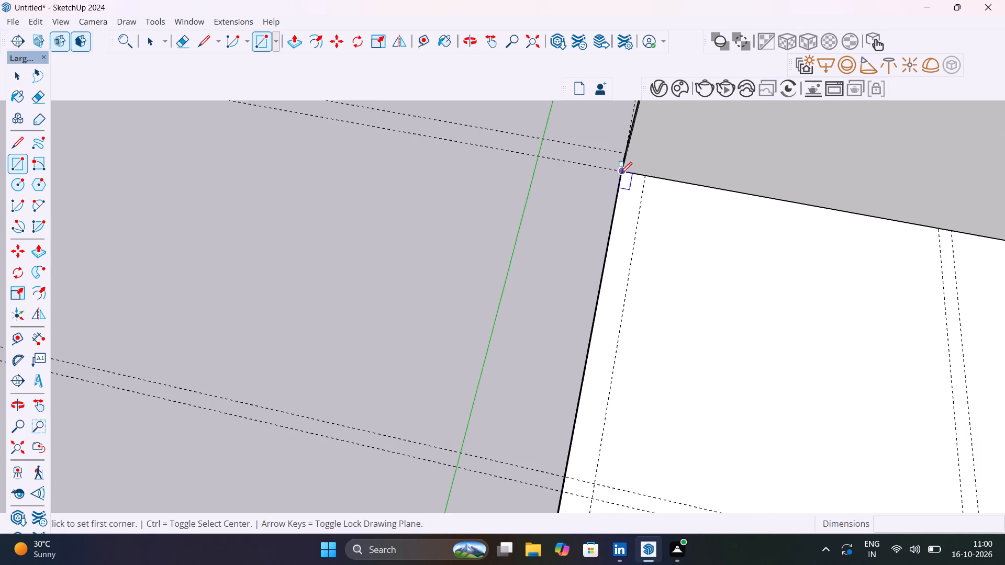
{"action": "left_click", "coordinate": [624, 174]}
{"action": "scroll", "coordinate": [642, 228], "scroll_direction": "down", "scroll_amount": 20}
{"action": "scroll", "coordinate": [642, 228], "scroll_direction": "down", "scroll_amount": 1}
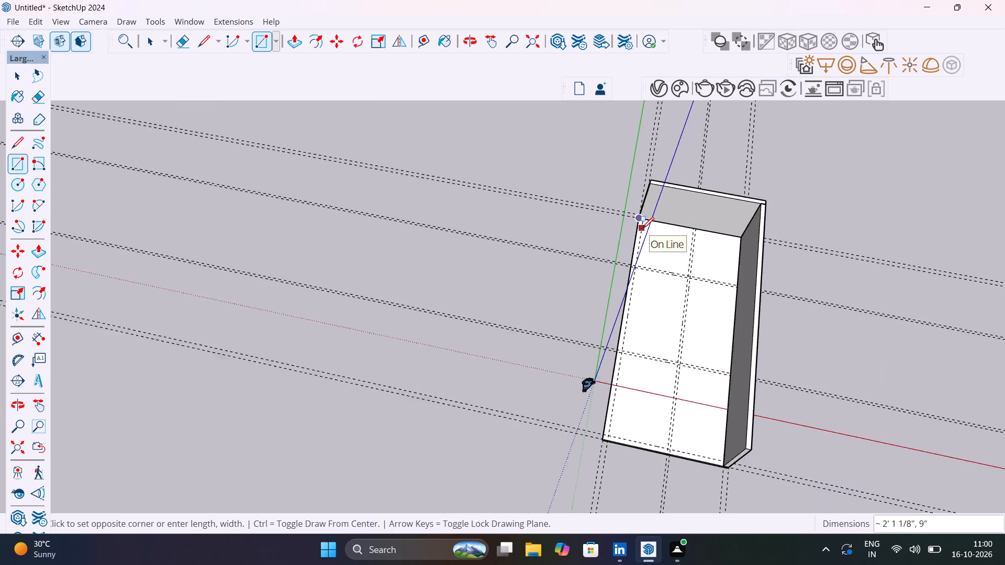
{"action": "scroll", "coordinate": [642, 229], "scroll_direction": "down", "scroll_amount": 3}
{"action": "scroll", "coordinate": [623, 348], "scroll_direction": "up", "scroll_amount": 16}
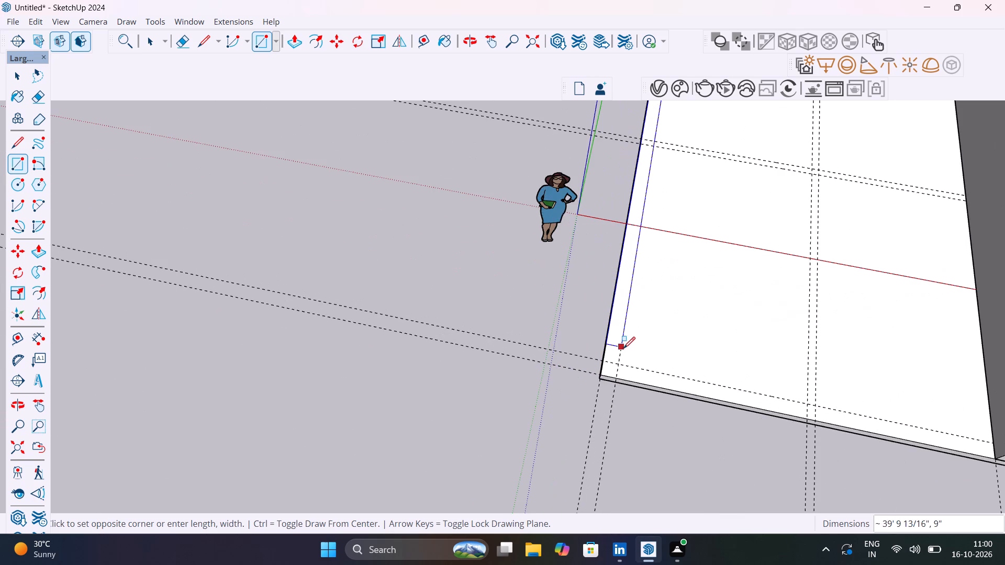
{"action": "left_click", "coordinate": [617, 377]}
Make a group from the face and edges of the wall strip beside the green axis.
{"action": "key", "text": "space"}
{"action": "triple_click", "coordinate": [622, 307]}
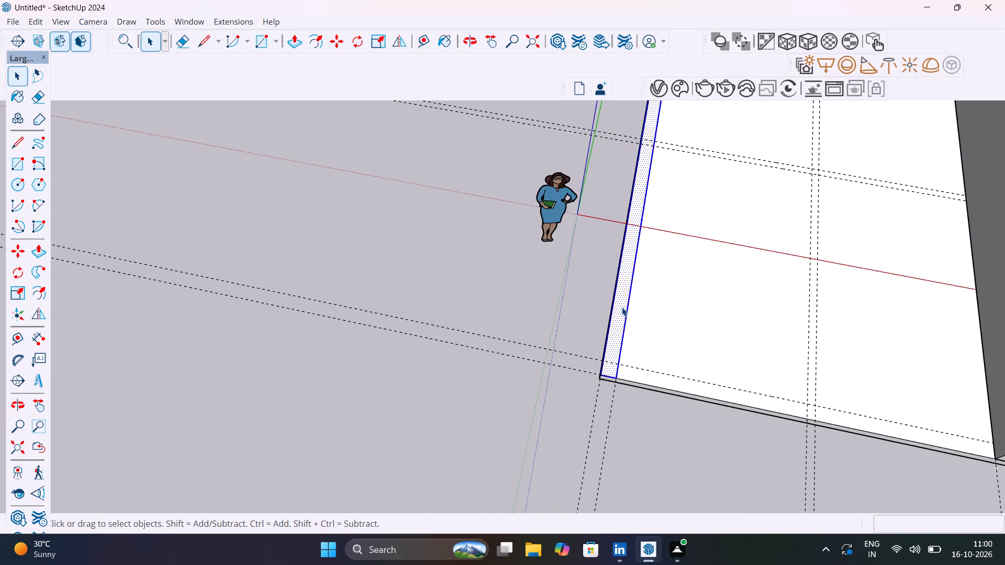
{"action": "right_click", "coordinate": [622, 307]}
{"action": "left_click", "coordinate": [684, 124]}
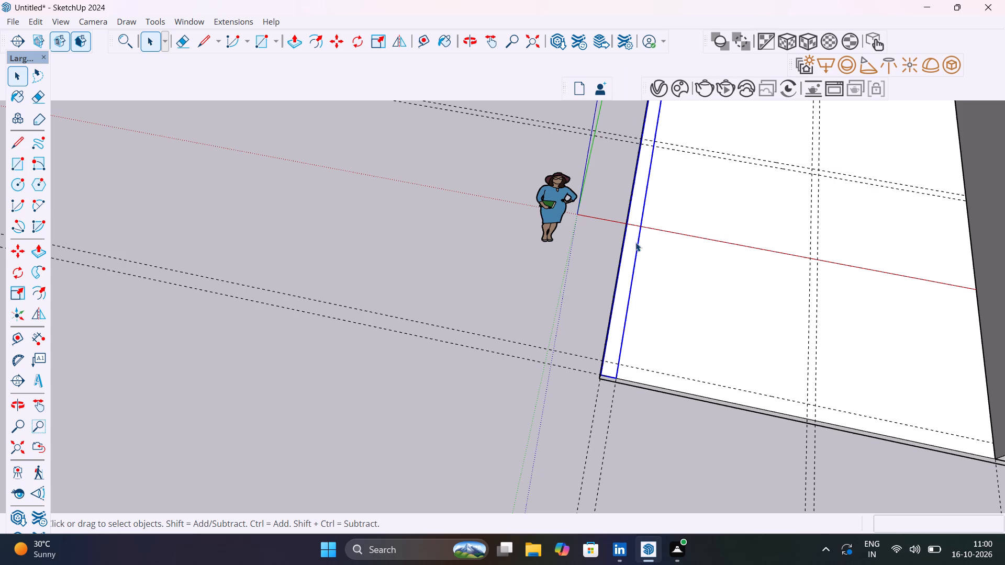
Open the wall strip group beside the green axis, Push/Pull its face up 10', and close the group.
{"action": "double_click", "coordinate": [628, 257]}
{"action": "key", "text": "p"}
{"action": "left_click", "coordinate": [628, 257]}
{"action": "scroll", "coordinate": [680, 182], "scroll_direction": "down", "scroll_amount": 7}
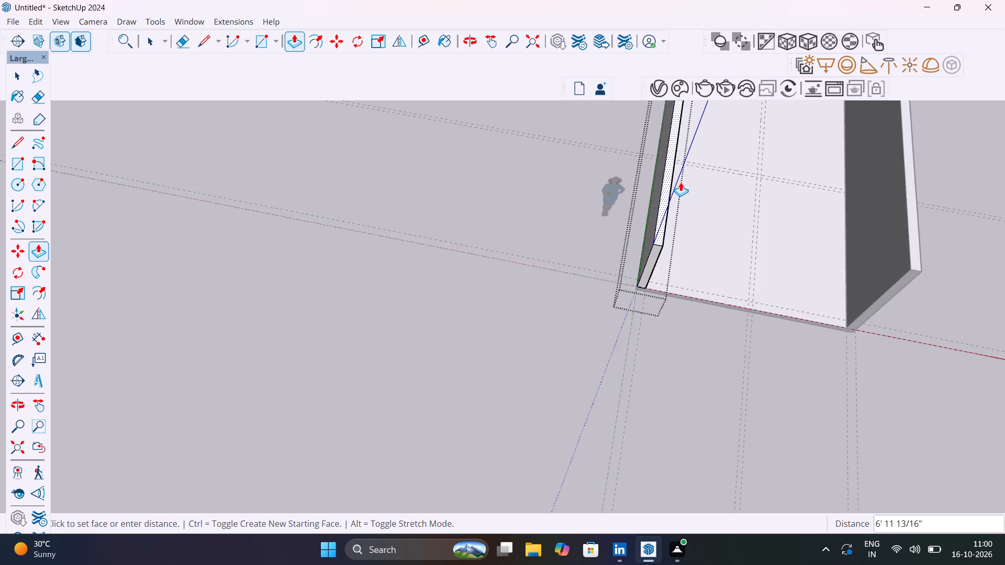
{"action": "scroll", "coordinate": [680, 182], "scroll_direction": "down", "scroll_amount": 5}
{"action": "left_click", "coordinate": [801, 221]}
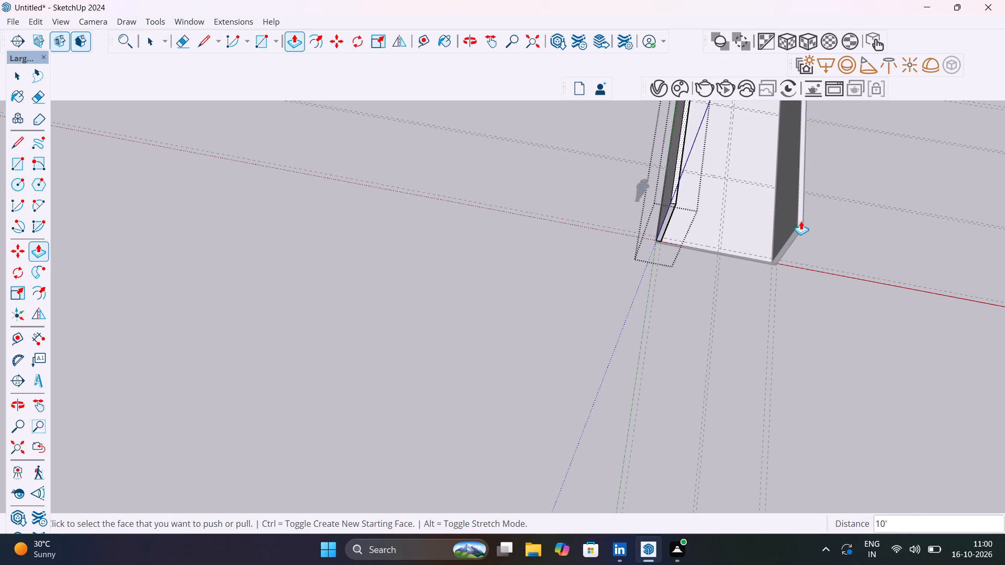
{"action": "key", "text": "space"}
{"action": "left_click", "coordinate": [749, 303]}
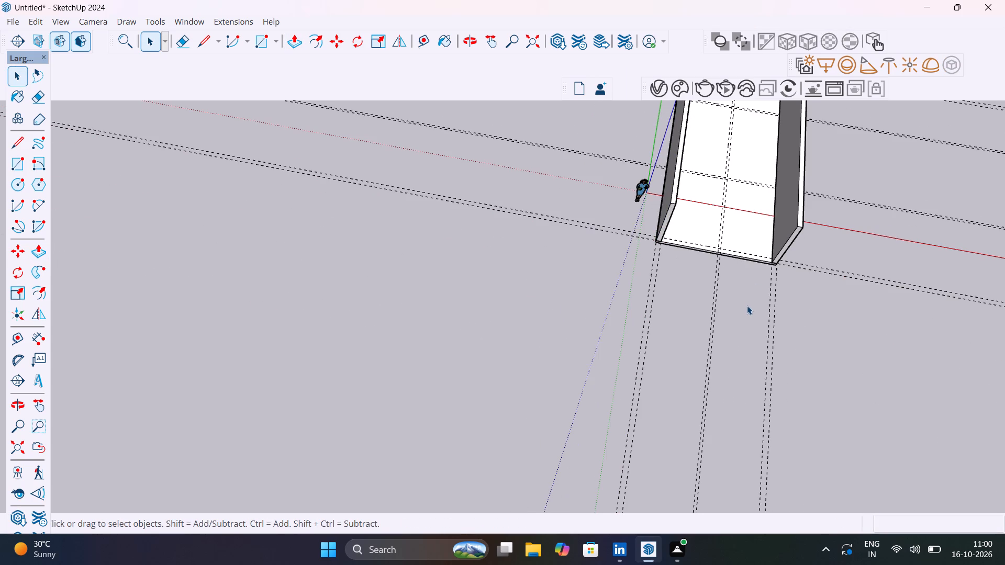
Draw a 4 1/2" by 9' 4 1/2" rectangle between the cross guides nearest the far wall, from the green-axis-side wall across the lengthwise guides.
{"action": "middle_click_drag", "start_coordinate": [718, 282], "coordinate": [742, 437], "text": "shift"}
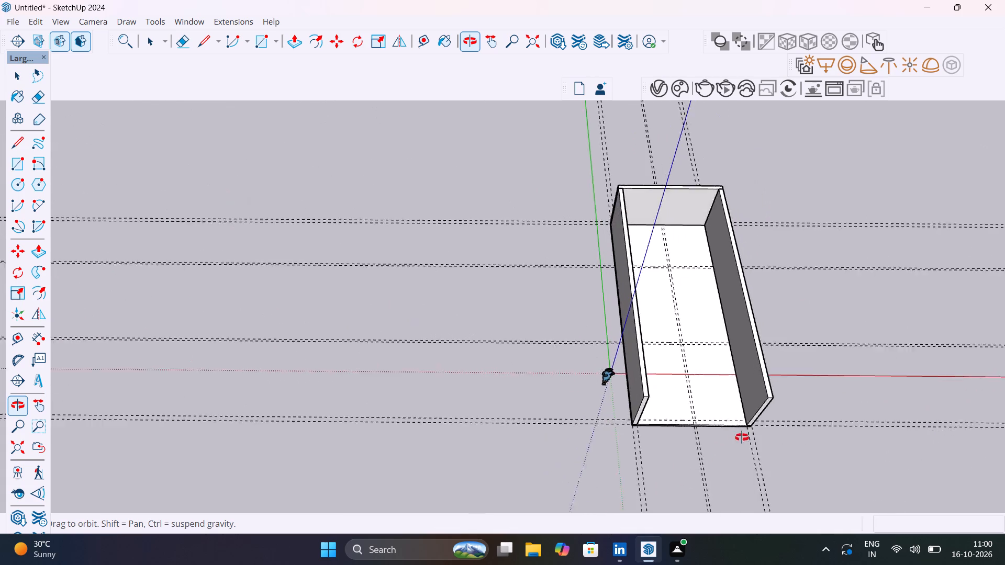
{"action": "middle_click_drag", "start_coordinate": [742, 437], "coordinate": [604, 465], "text": "shift"}
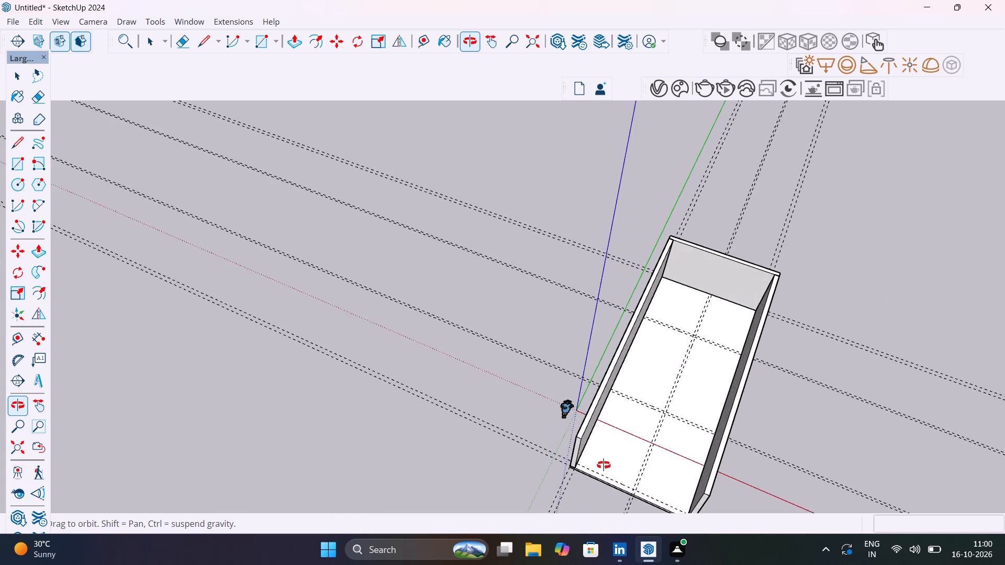
{"action": "middle_click_drag", "start_coordinate": [604, 465], "coordinate": [604, 475], "text": "shift"}
{"action": "scroll", "coordinate": [706, 335], "scroll_direction": "up", "scroll_amount": 11}
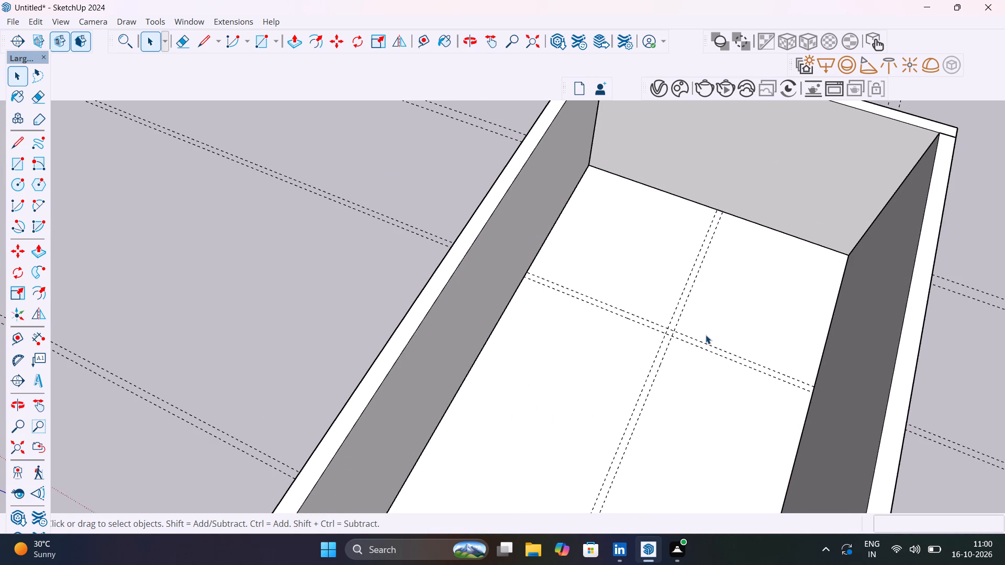
{"action": "middle_click_drag", "start_coordinate": [706, 334], "coordinate": [655, 352], "text": "shift"}
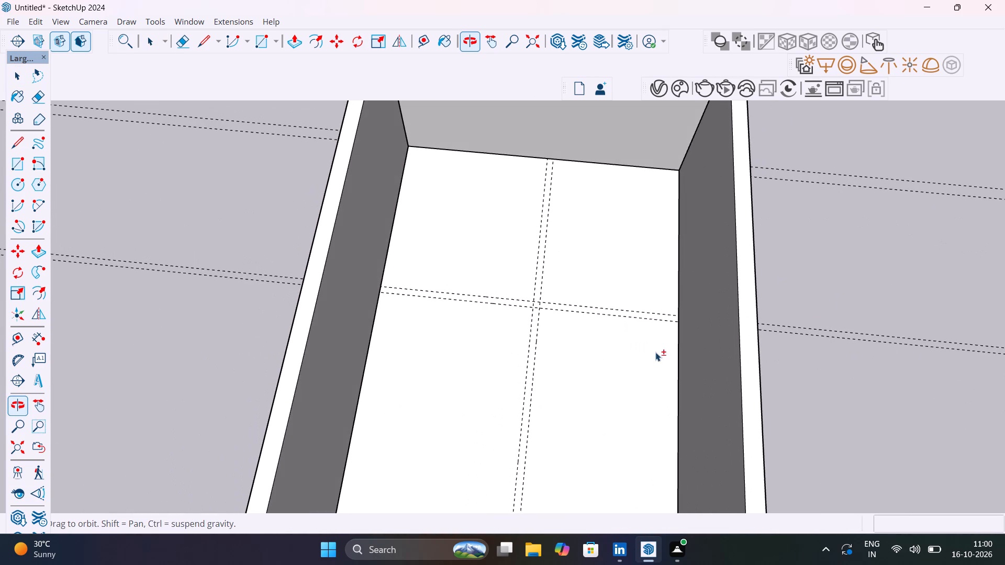
{"action": "scroll", "coordinate": [501, 301], "scroll_direction": "up", "scroll_amount": 3}
{"action": "key", "text": "r"}
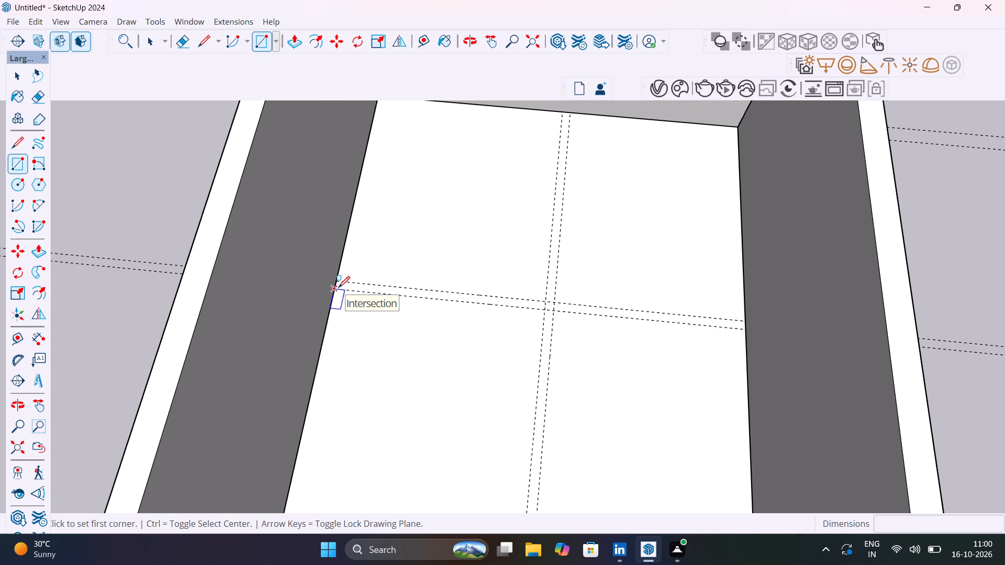
{"action": "left_click", "coordinate": [338, 288]}
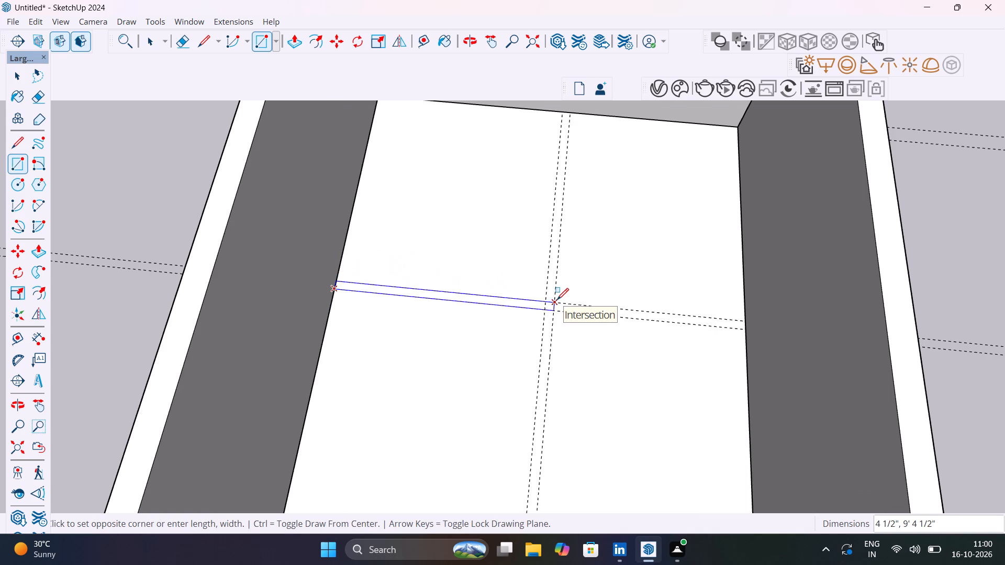
{"action": "left_click", "coordinate": [557, 300]}
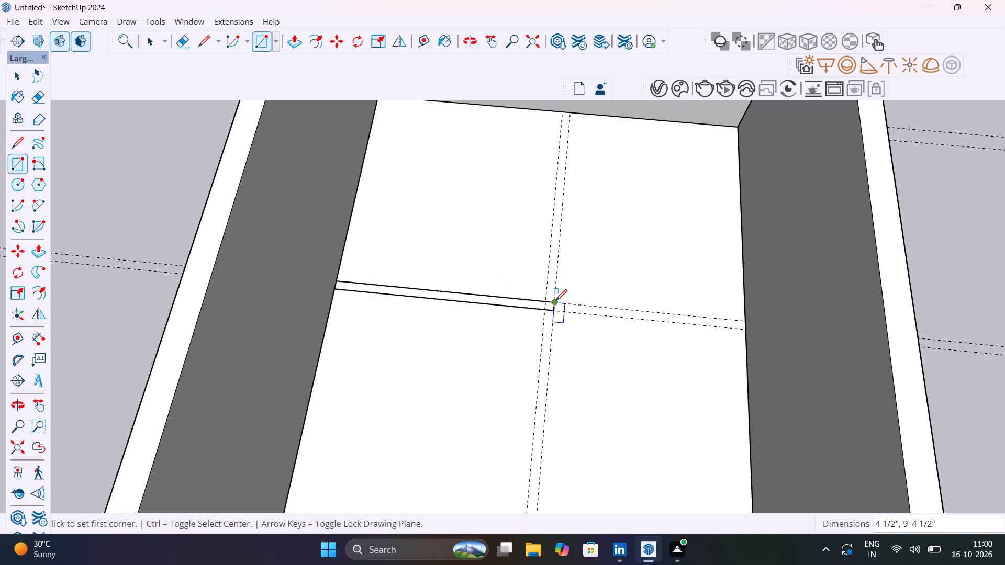
From that strip's end, draw a 4 1/2" by 10' rectangle to the far wall and a 4 1/2" by 8' rectangle to the opposite long wall.
{"action": "left_click", "coordinate": [555, 301]}
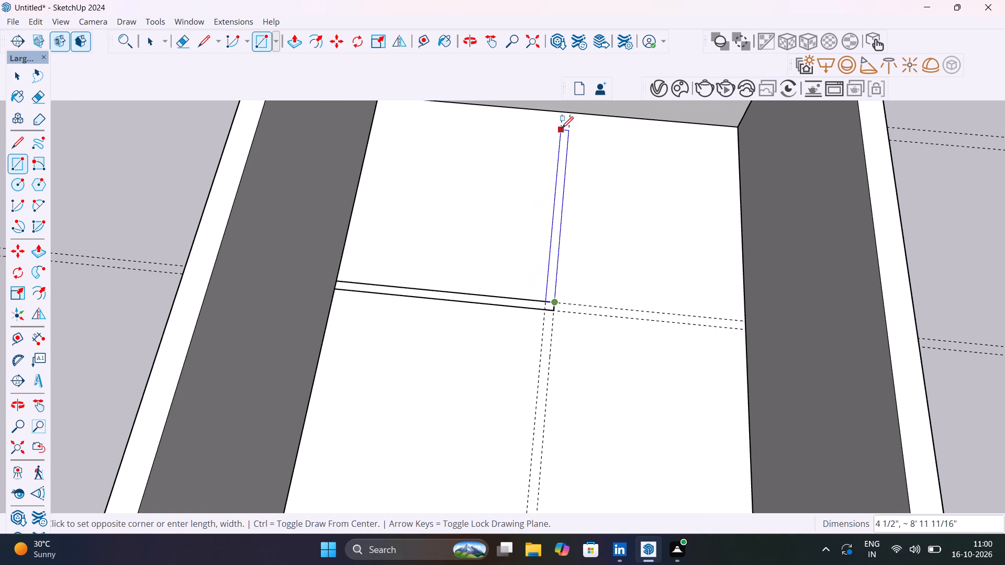
{"action": "left_click", "coordinate": [563, 114]}
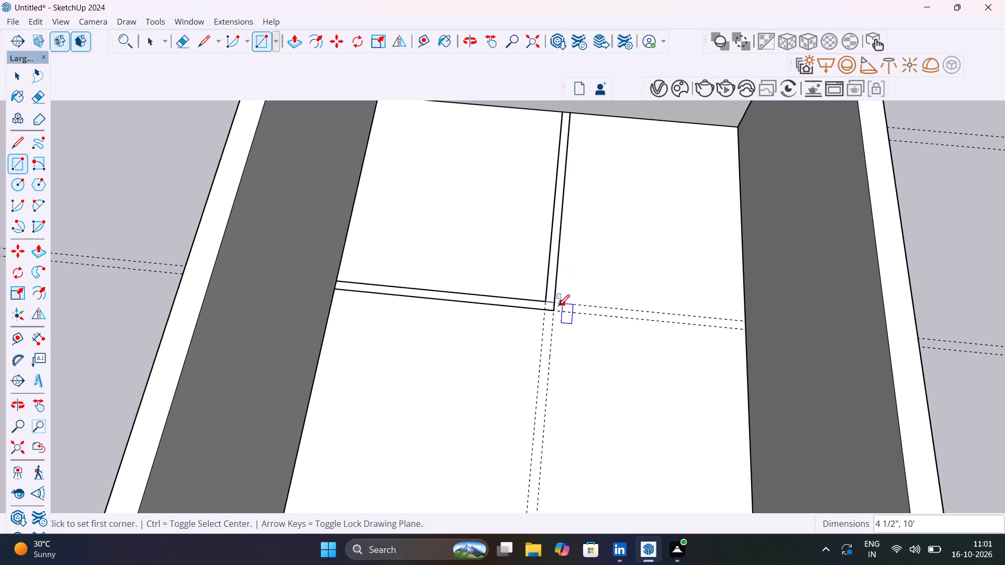
{"action": "left_click", "coordinate": [554, 303]}
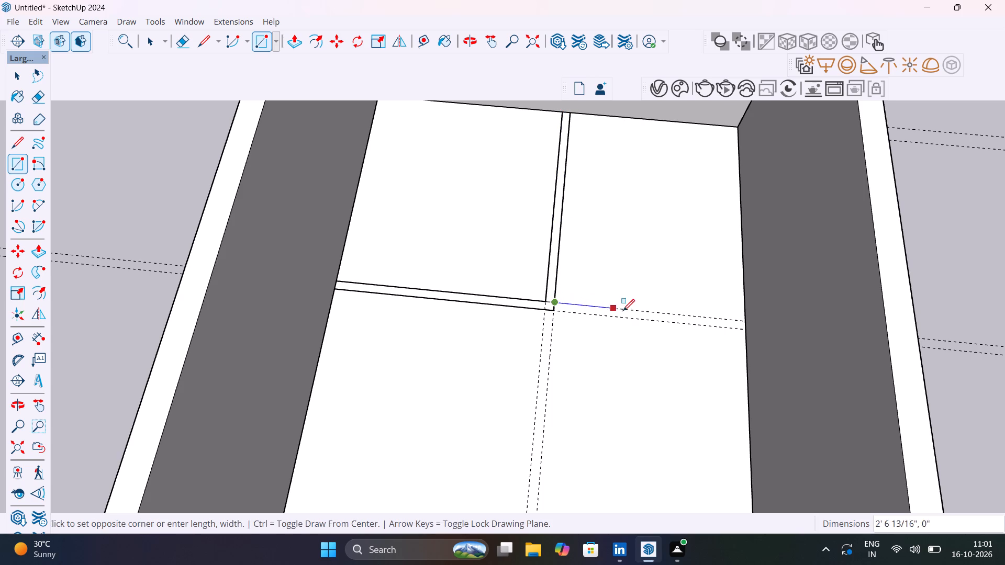
{"action": "left_click", "coordinate": [743, 331]}
Erase the dividing edges where the three partition strips meet, merging them into one T-shaped face.
{"action": "key", "text": "space"}
{"action": "scroll", "coordinate": [557, 314], "scroll_direction": "up", "scroll_amount": 9}
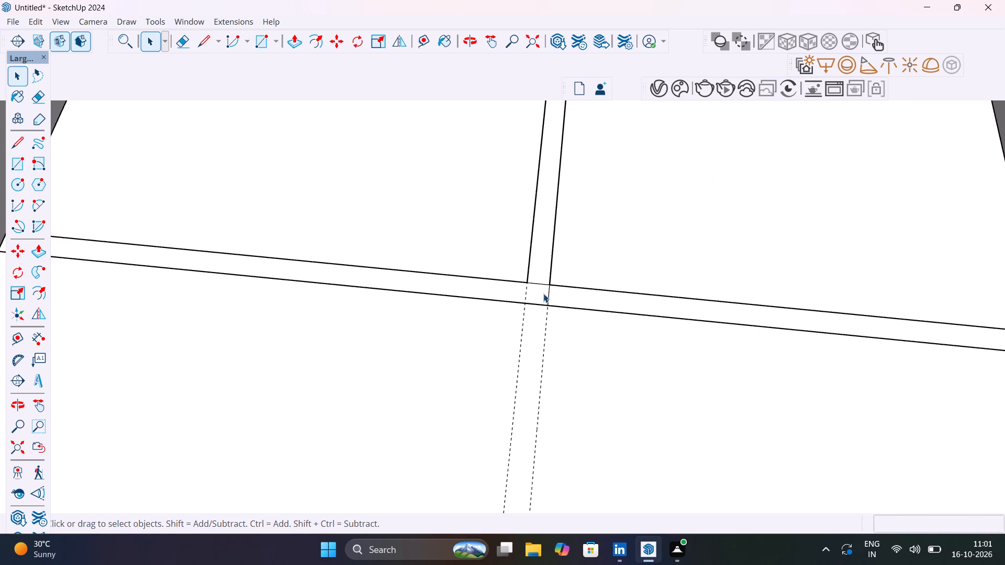
{"action": "key", "text": "e"}
{"action": "left_click_drag", "start_coordinate": [543, 293], "coordinate": [555, 295]}
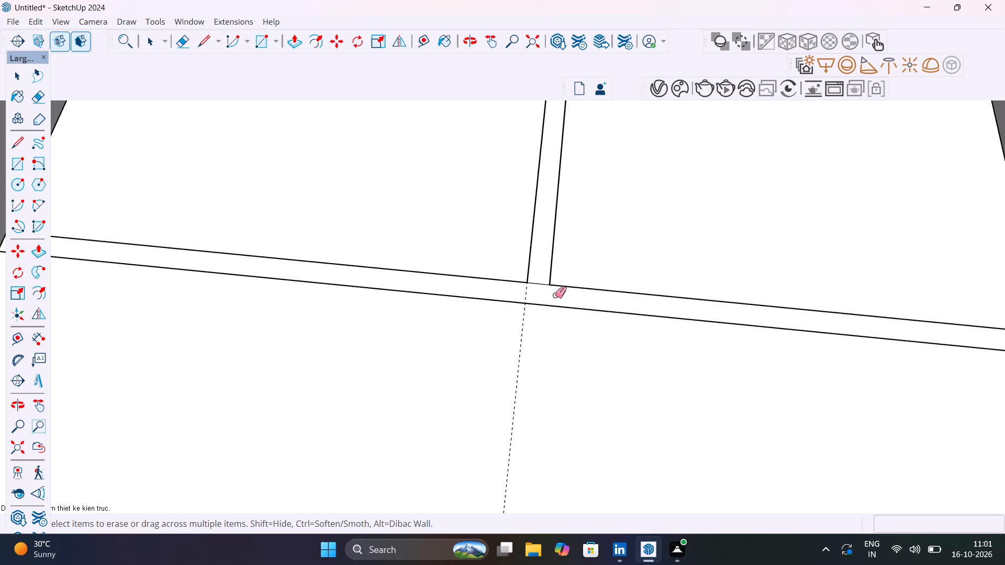
{"action": "scroll", "coordinate": [555, 295], "scroll_direction": "down", "scroll_amount": 17}
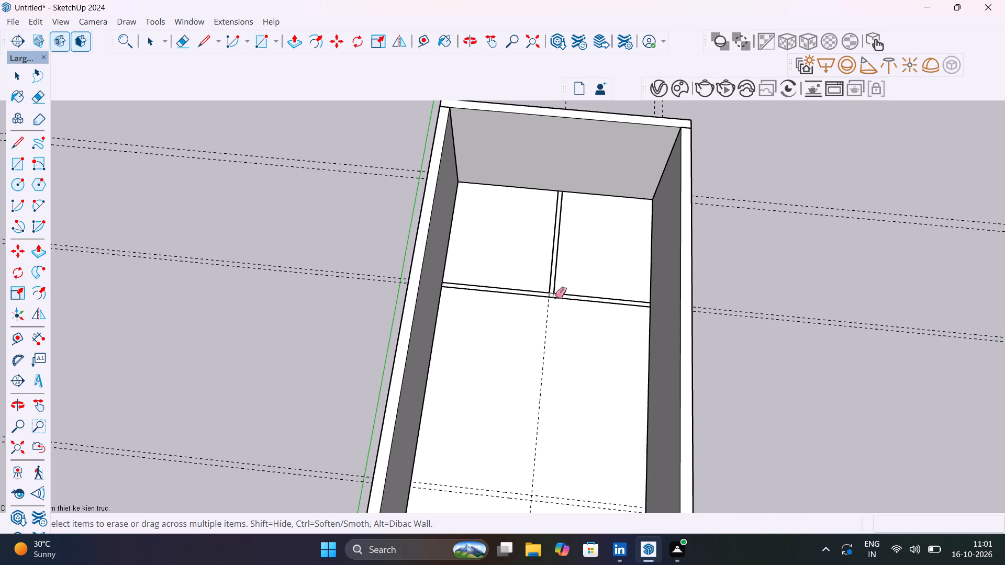
{"action": "scroll", "coordinate": [550, 293], "scroll_direction": "up", "scroll_amount": 4}
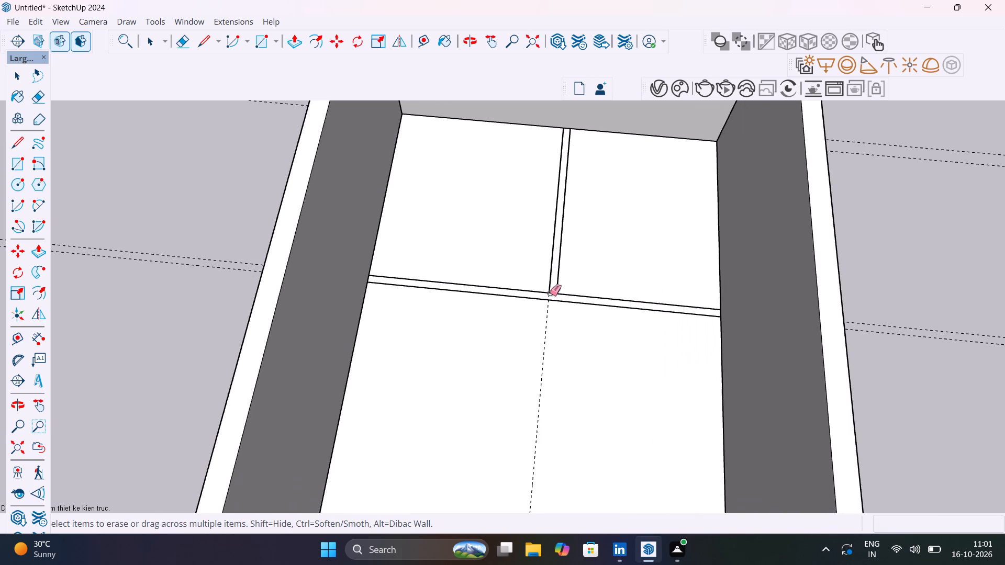
{"action": "scroll", "coordinate": [550, 293], "scroll_direction": "up", "scroll_amount": 7}
{"action": "left_click_drag", "start_coordinate": [555, 291], "coordinate": [557, 296]}
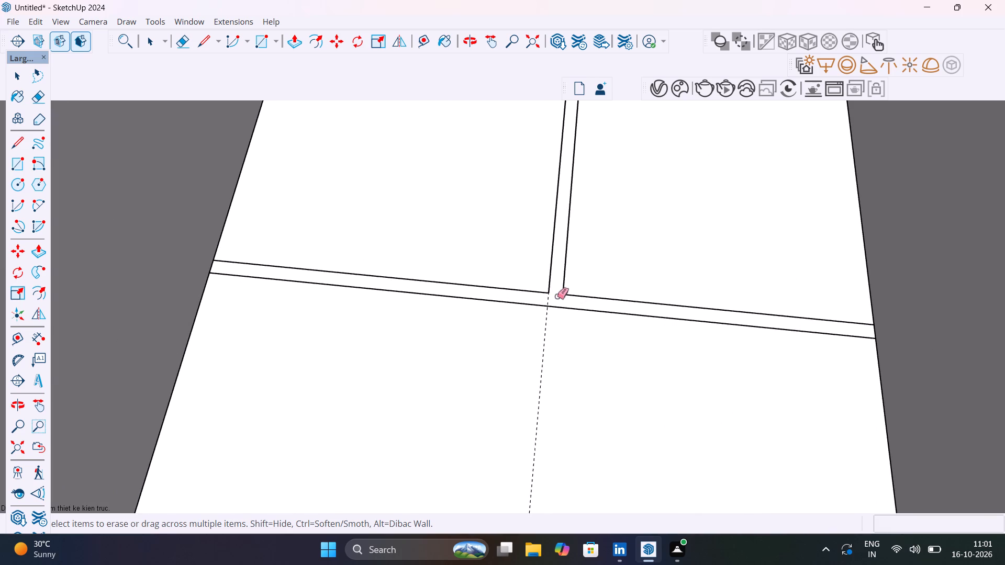
Make a group from the face and edges of the T-shaped partition outline.
{"action": "key", "text": "space"}
{"action": "double_click", "coordinate": [554, 291]}
{"action": "right_click", "coordinate": [554, 291]}
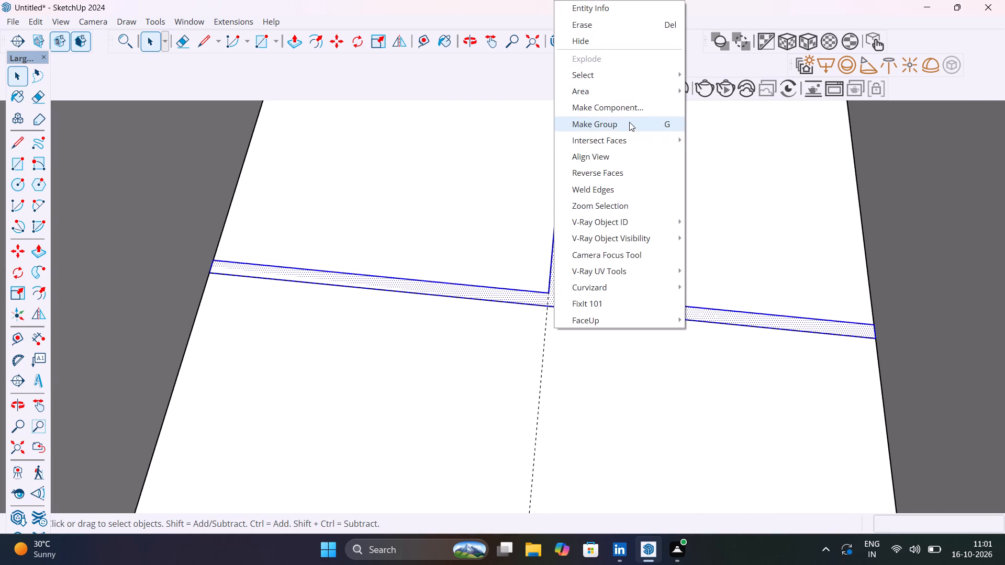
{"action": "left_click", "coordinate": [629, 121]}
Open the T-shaped partition group, Push/Pull its face up 10', and close the group.
{"action": "double_click", "coordinate": [556, 293]}
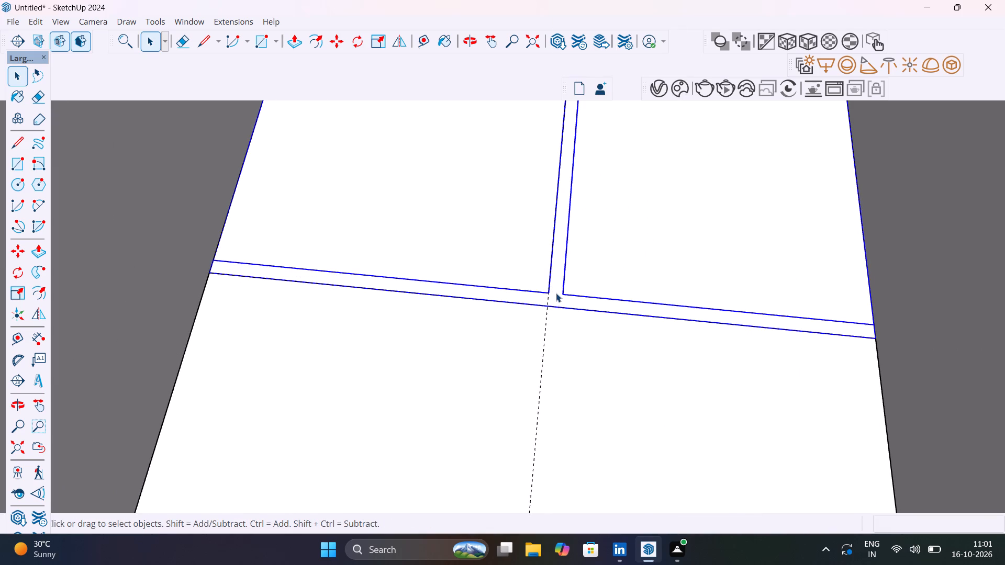
{"action": "key", "text": "p"}
{"action": "left_click", "coordinate": [556, 293]}
{"action": "scroll", "coordinate": [566, 259], "scroll_direction": "down", "scroll_amount": 7}
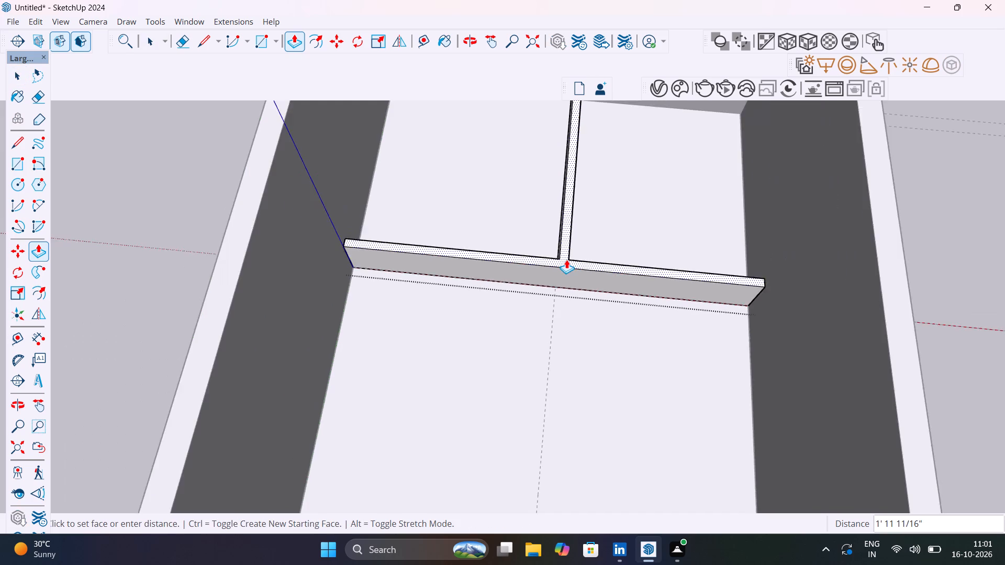
{"action": "scroll", "coordinate": [566, 259], "scroll_direction": "down", "scroll_amount": 6}
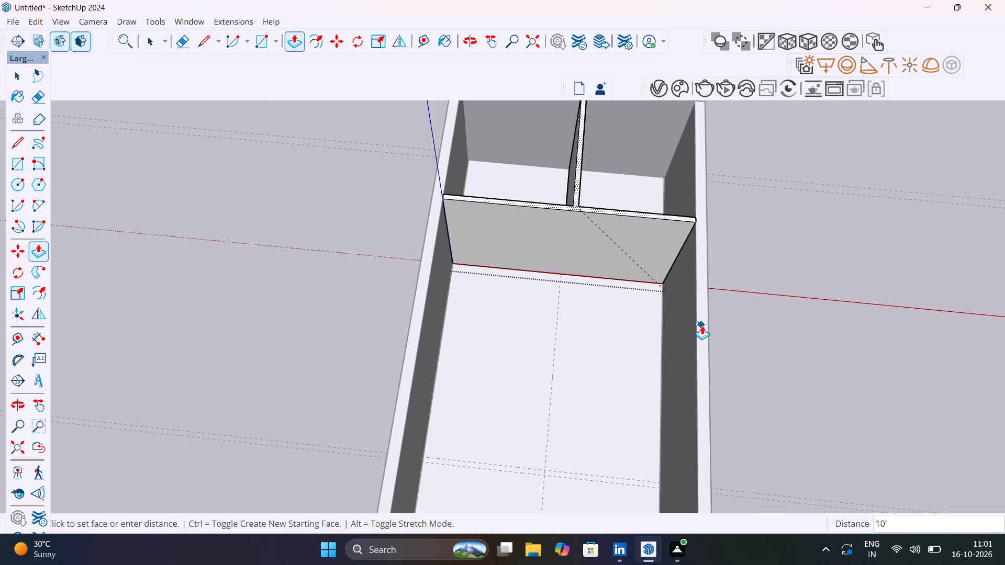
{"action": "left_click", "coordinate": [702, 325]}
{"action": "key", "text": "space"}
{"action": "left_click", "coordinate": [774, 227]}
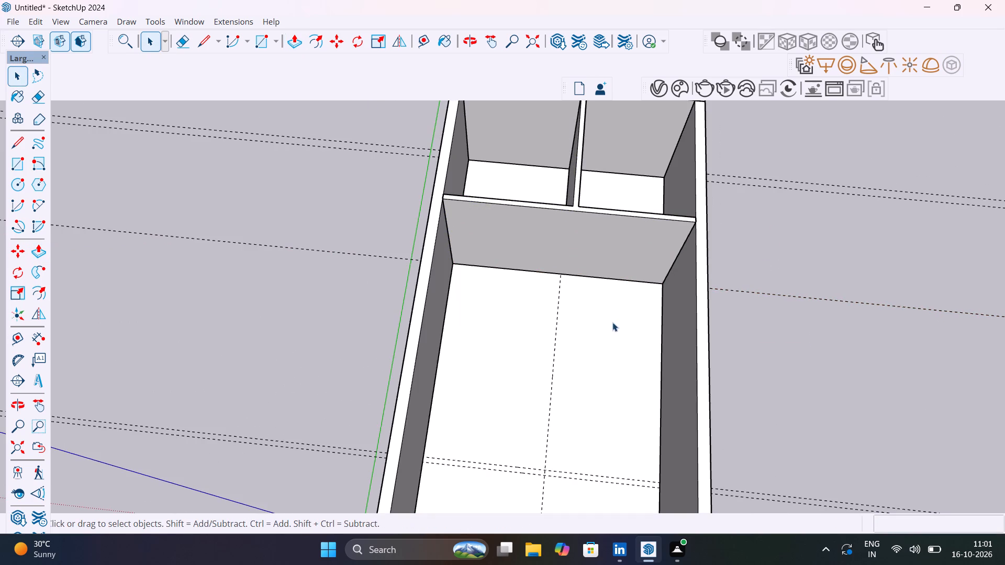
Place a guide 4.5" from the lengthwise guide on the large room's floor, toward the long wall farther from the green axis.
{"action": "scroll", "coordinate": [595, 330], "scroll_direction": "up", "scroll_amount": 4}
{"action": "middle_click_drag", "start_coordinate": [595, 330], "coordinate": [553, 254], "text": "shift"}
{"action": "scroll", "coordinate": [553, 254], "scroll_direction": "up", "scroll_amount": 1}
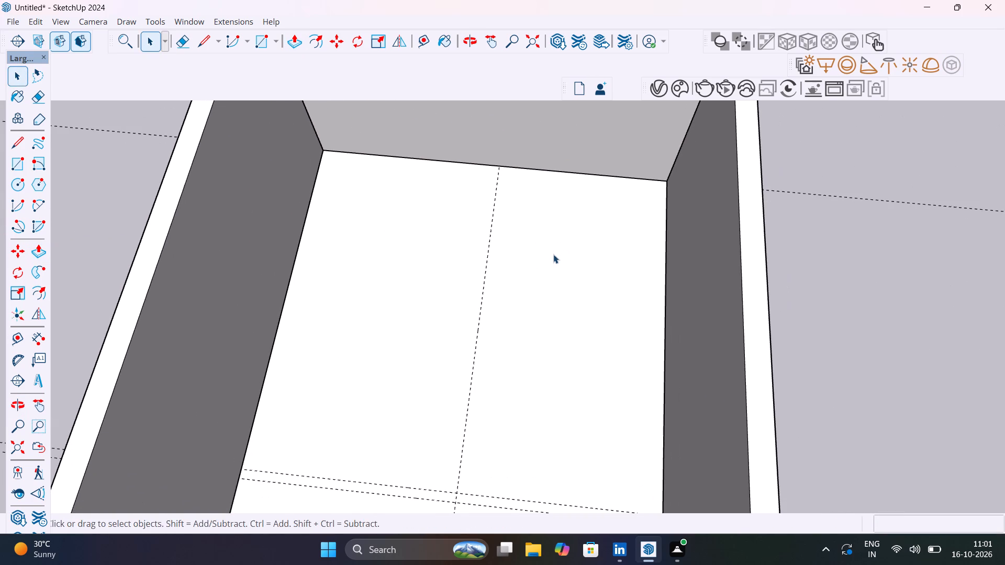
{"action": "key", "text": "t"}
{"action": "left_click", "coordinate": [488, 276]}
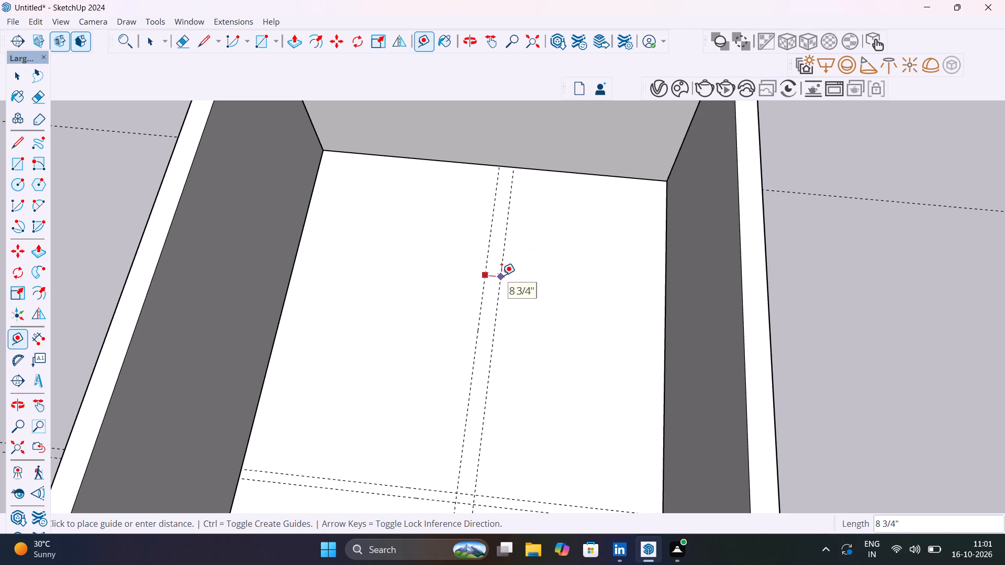
{"action": "type", "text": "4.5\""}
{"action": "key", "text": "Return"}
{"action": "key", "text": "space"}
Draw a 9" by 17' 4 1/2" rectangle across the slab's open end, between the two long walls.
{"action": "scroll", "coordinate": [501, 275], "scroll_direction": "down", "scroll_amount": 8}
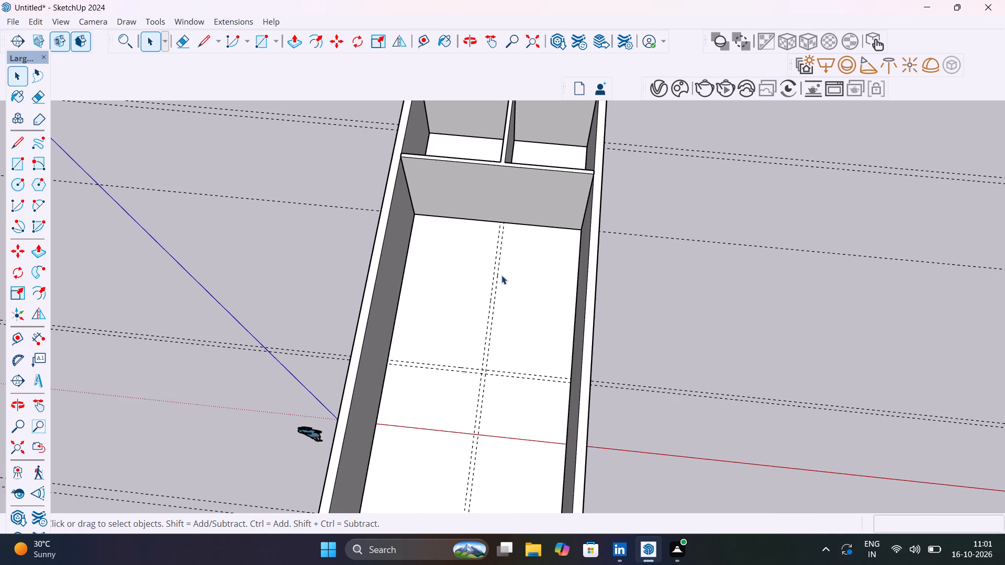
{"action": "scroll", "coordinate": [459, 398], "scroll_direction": "down", "scroll_amount": 4}
{"action": "middle_click_drag", "start_coordinate": [460, 399], "coordinate": [510, 287], "text": "shift"}
{"action": "scroll", "coordinate": [513, 377], "scroll_direction": "up", "scroll_amount": 9}
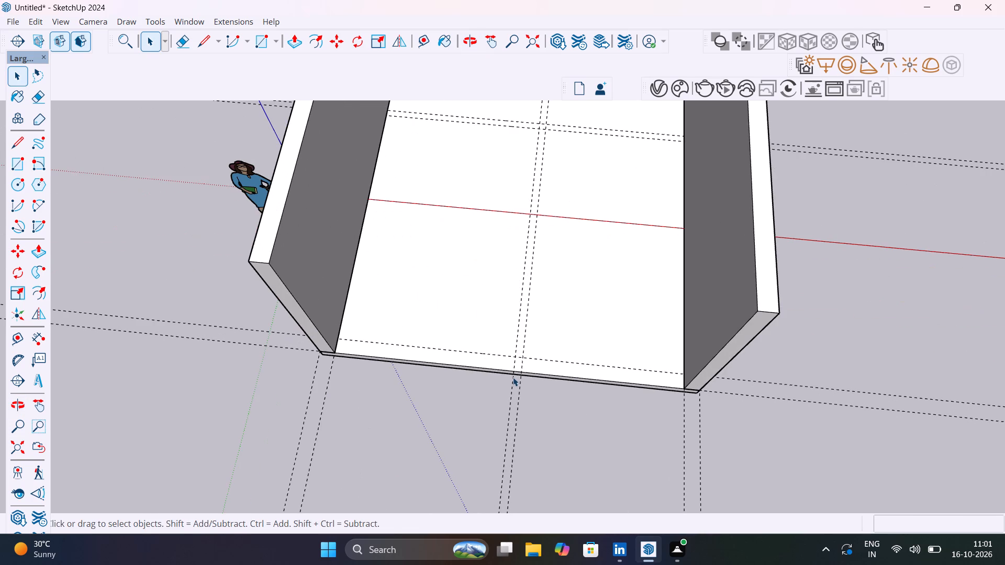
{"action": "key", "text": "r"}
{"action": "left_click", "coordinate": [339, 337]}
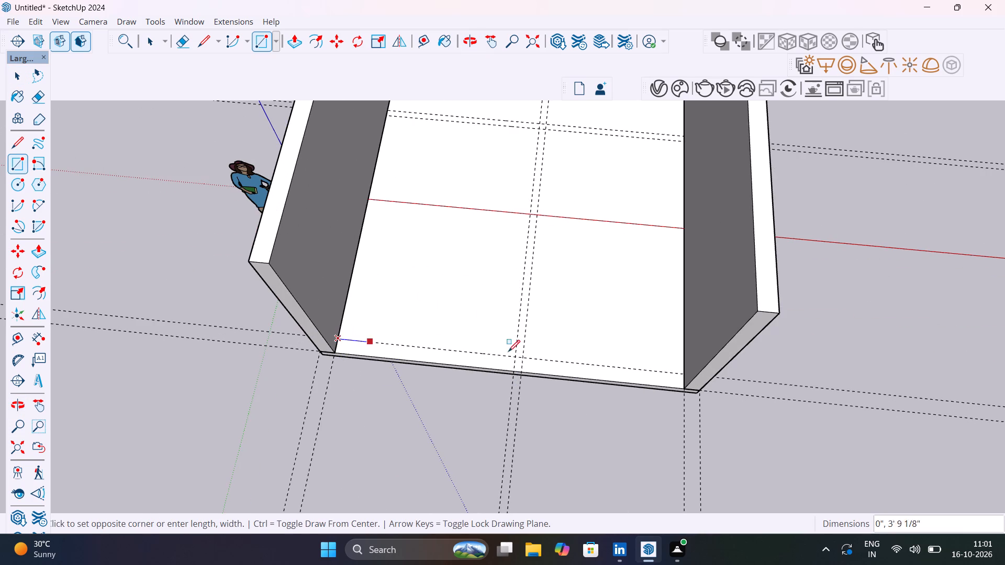
{"action": "left_click", "coordinate": [684, 387]}
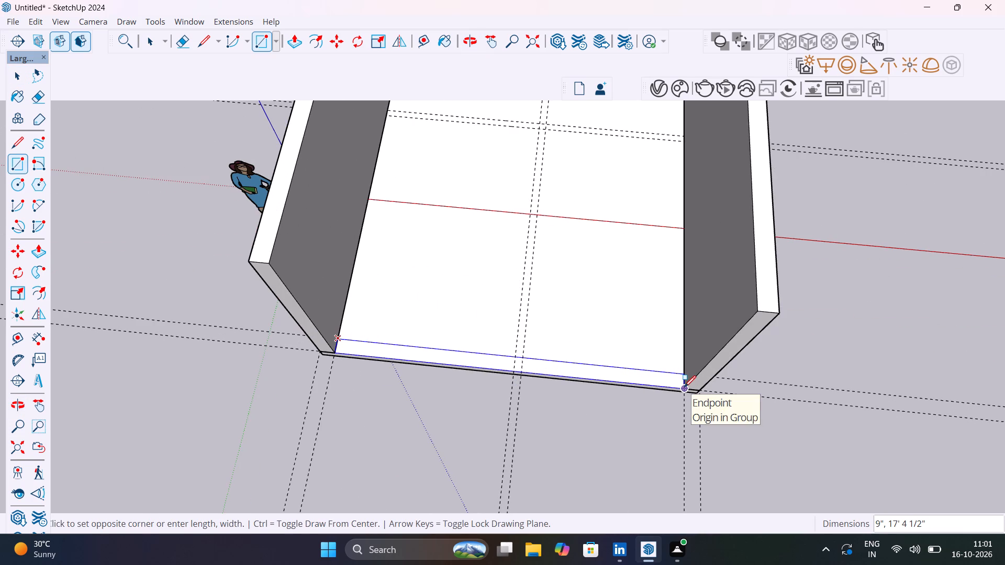
Make a group from the face and edges of the end wall rectangle.
{"action": "key", "text": "space"}
{"action": "double_click", "coordinate": [656, 379]}
{"action": "right_click", "coordinate": [656, 378]}
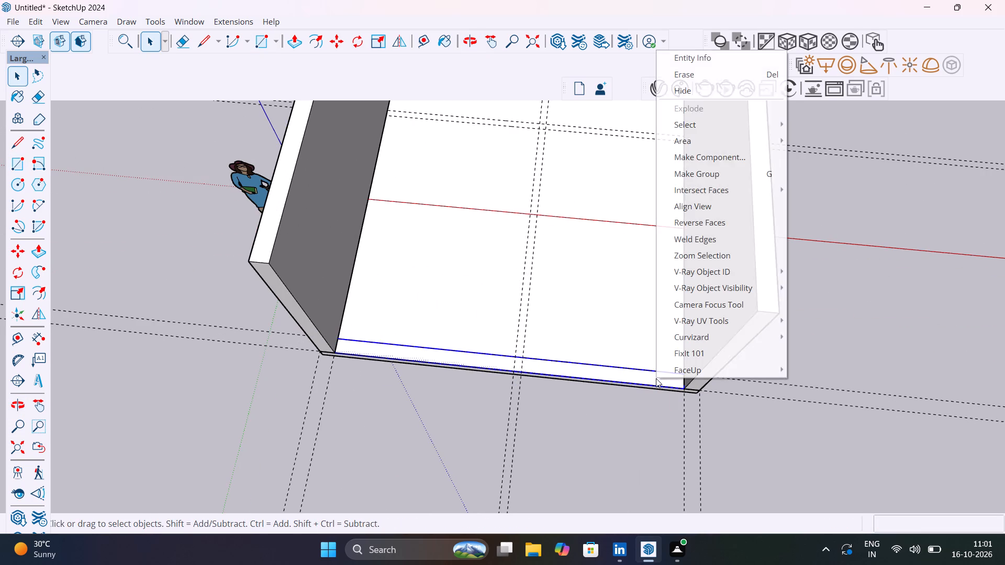
{"action": "left_click", "coordinate": [727, 177]}
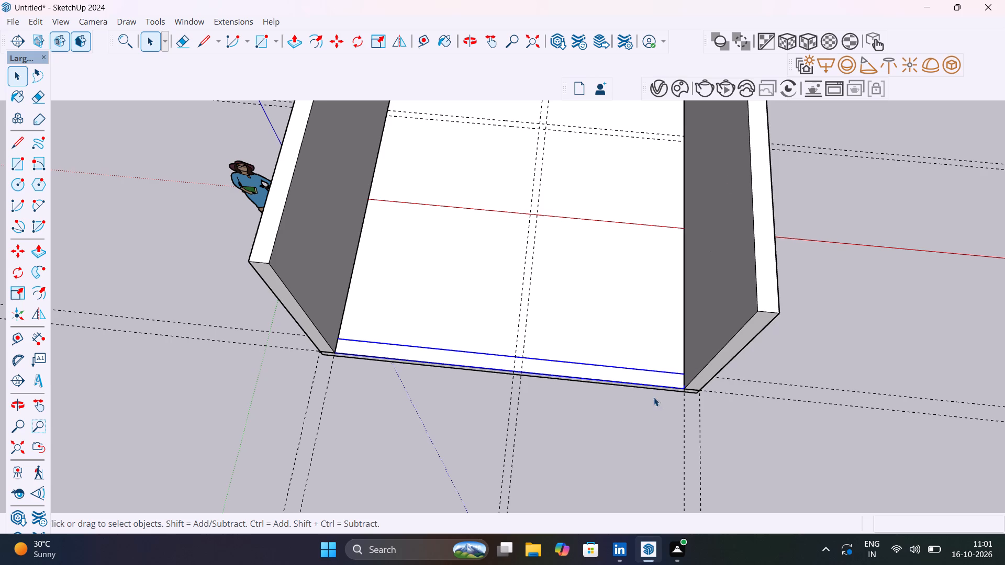
Open the end wall group, Push/Pull its face up 10' to the neighbouring walls' height, and close the group.
{"action": "double_click", "coordinate": [666, 378]}
{"action": "key", "text": "p"}
{"action": "left_click", "coordinate": [666, 378]}
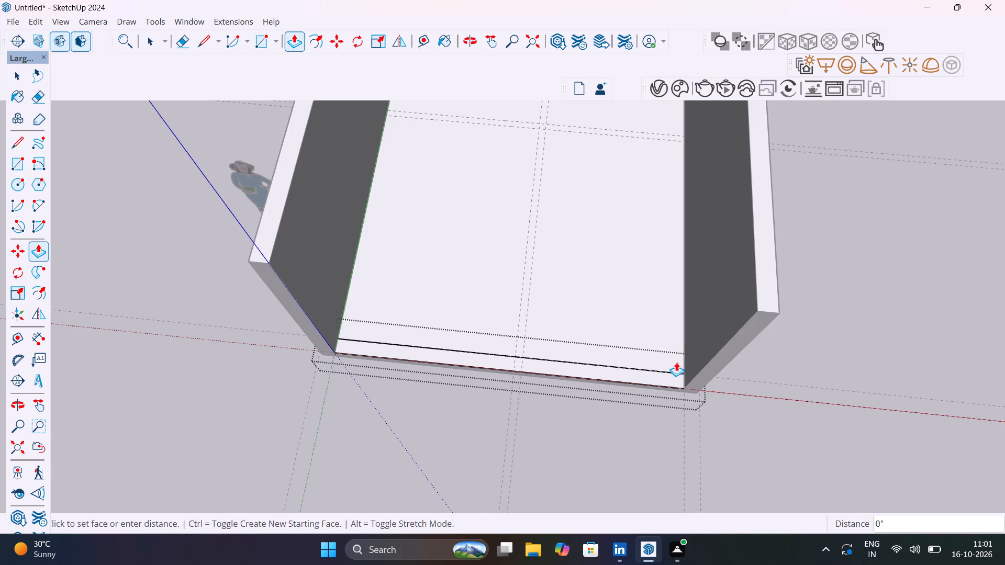
{"action": "left_click", "coordinate": [765, 308]}
{"action": "key", "text": "space"}
{"action": "left_click", "coordinate": [829, 312]}
Along the guides, draw a 4 1/2" by 14' 4 1/2" rectangle from the new end wall and a 4 1/2" by 9' rectangle to the long wall.
{"action": "scroll", "coordinate": [658, 312], "scroll_direction": "down", "scroll_amount": 4}
{"action": "middle_click_drag", "start_coordinate": [658, 312], "coordinate": [646, 509], "text": "shift"}
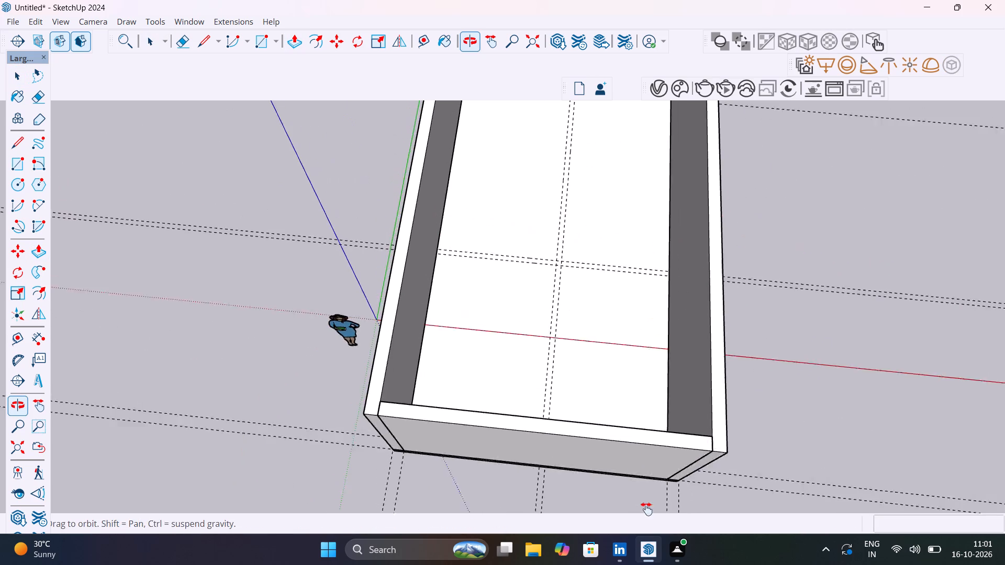
{"action": "middle_click_drag", "start_coordinate": [646, 509], "coordinate": [646, 520], "text": "shift"}
{"action": "middle_click_drag", "start_coordinate": [639, 431], "coordinate": [482, 424]}
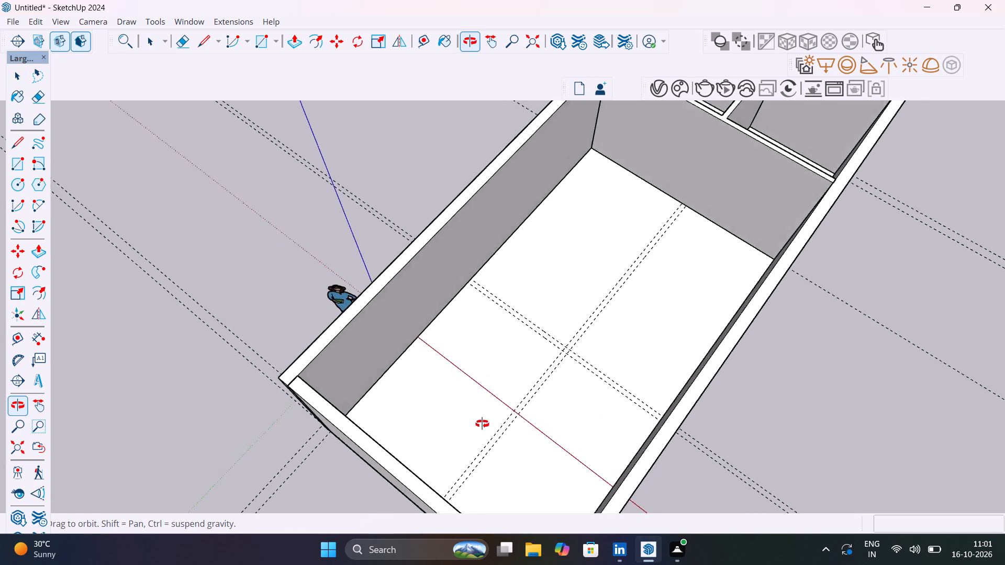
{"action": "middle_click_drag", "start_coordinate": [482, 424], "coordinate": [314, 446]}
{"action": "scroll", "coordinate": [384, 428], "scroll_direction": "up", "scroll_amount": 9}
{"action": "key", "text": "r"}
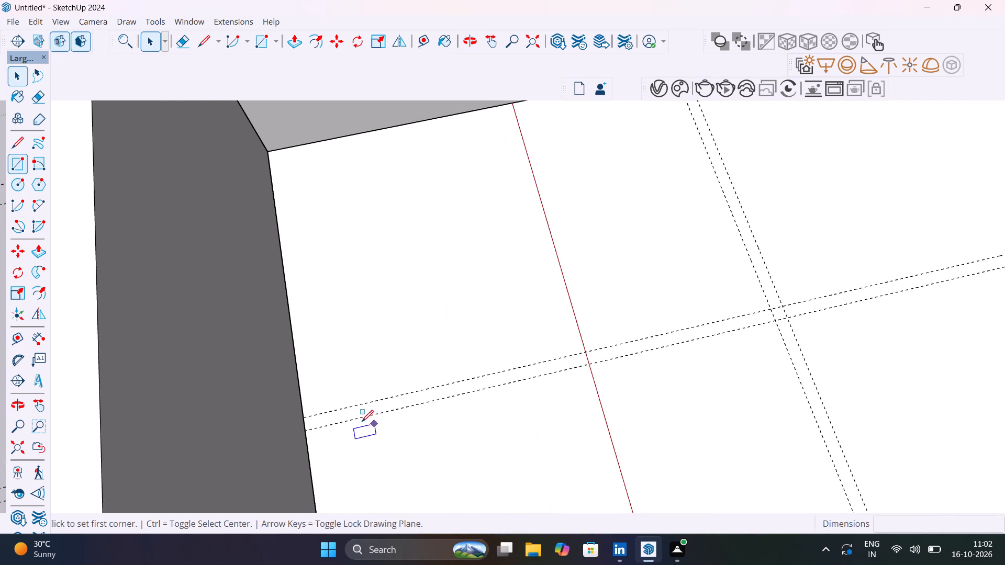
{"action": "left_click", "coordinate": [308, 430]}
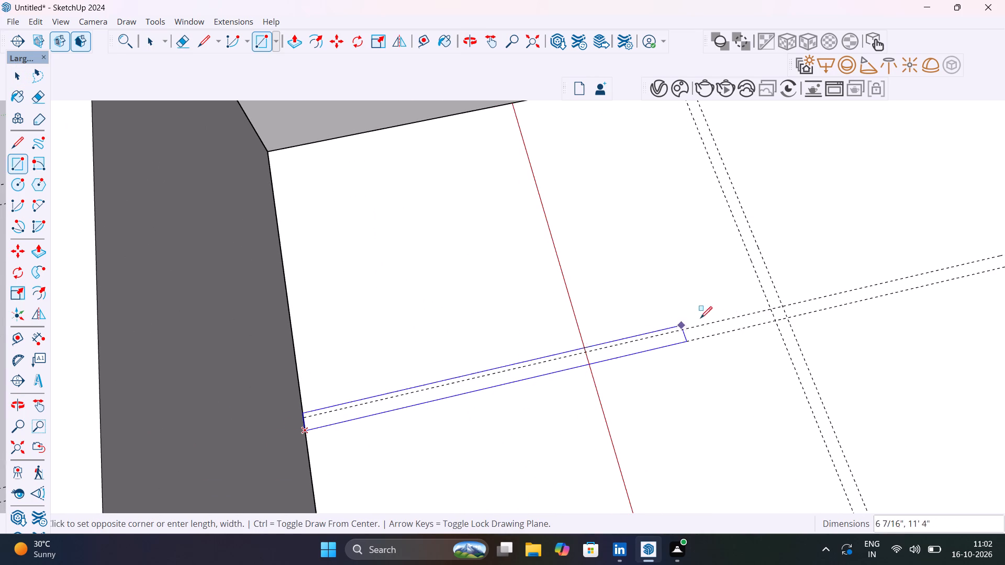
{"action": "left_click", "coordinate": [783, 309]}
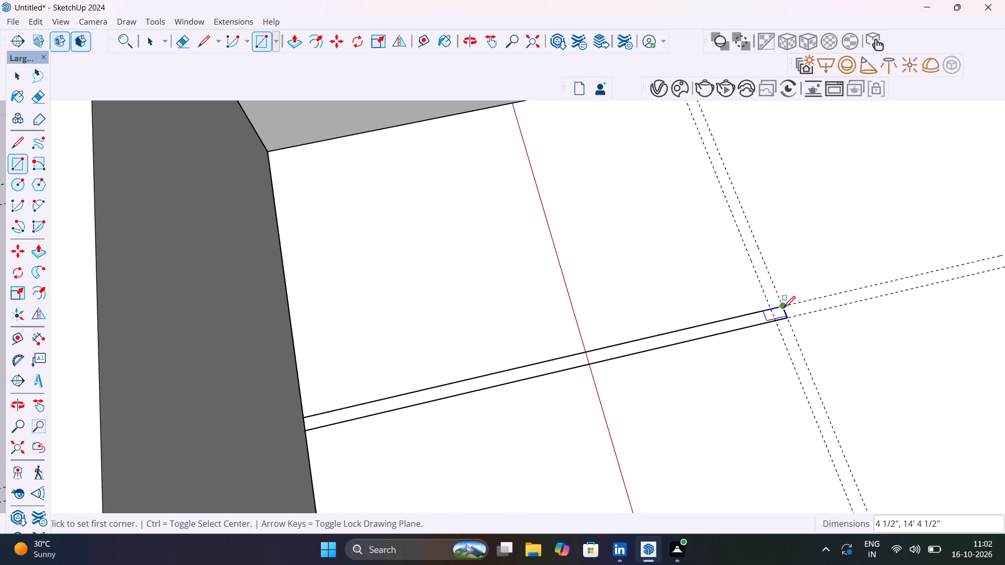
{"action": "left_click", "coordinate": [784, 307]}
{"action": "scroll", "coordinate": [765, 279], "scroll_direction": "down", "scroll_amount": 6}
{"action": "middle_click_drag", "start_coordinate": [765, 279], "coordinate": [775, 404], "text": "shift"}
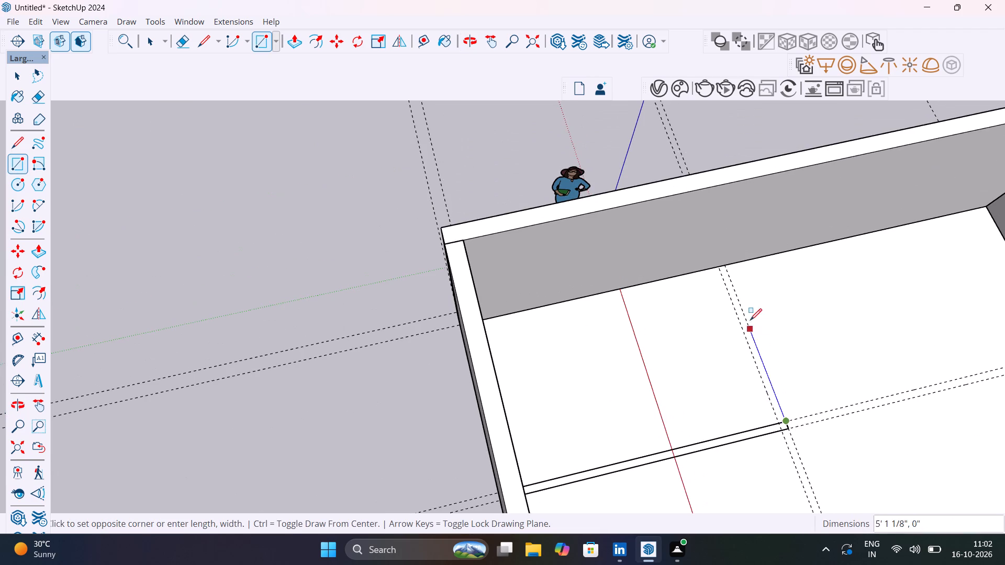
{"action": "scroll", "coordinate": [723, 298], "scroll_direction": "up", "scroll_amount": 10}
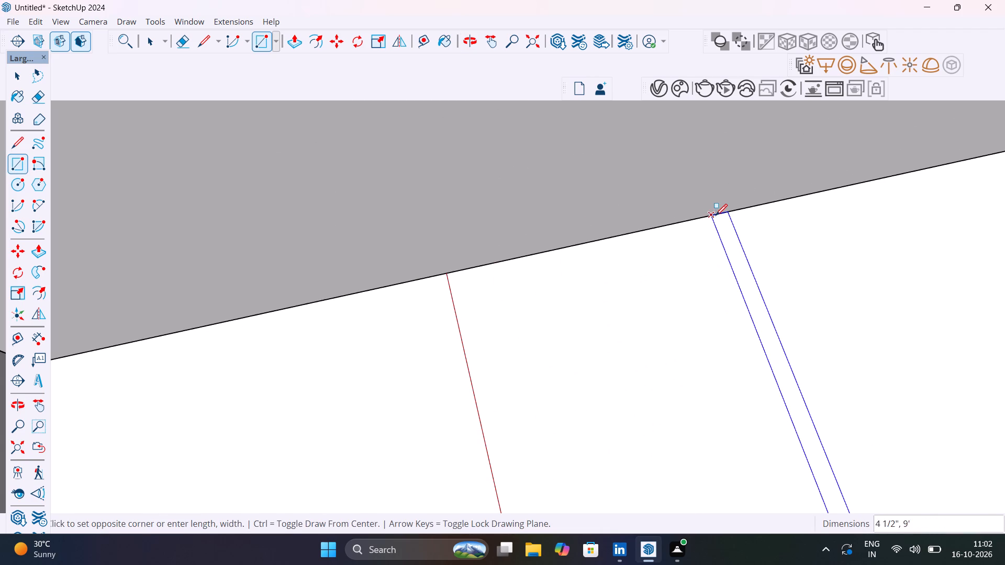
{"action": "left_click", "coordinate": [715, 215]}
{"action": "scroll", "coordinate": [721, 258], "scroll_direction": "down", "scroll_amount": 7}
{"action": "key", "text": "space"}
Erase the dividing edge where the two partition strips meet, merging them into one L-shaped face.
{"action": "scroll", "coordinate": [720, 268], "scroll_direction": "down", "scroll_amount": 1}
{"action": "scroll", "coordinate": [800, 442], "scroll_direction": "up", "scroll_amount": 13}
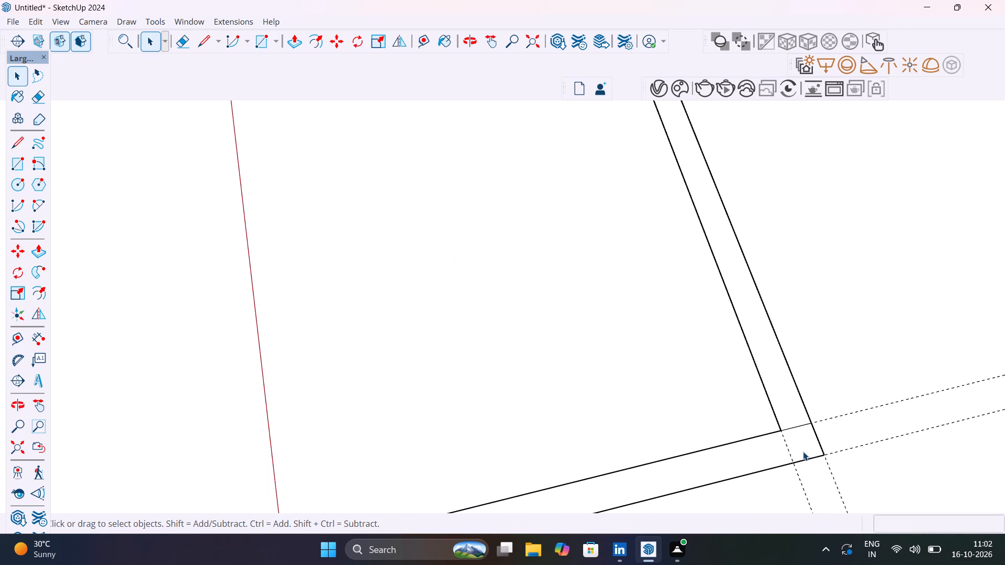
{"action": "key", "text": "e"}
{"action": "left_click_drag", "start_coordinate": [796, 423], "coordinate": [798, 428]}
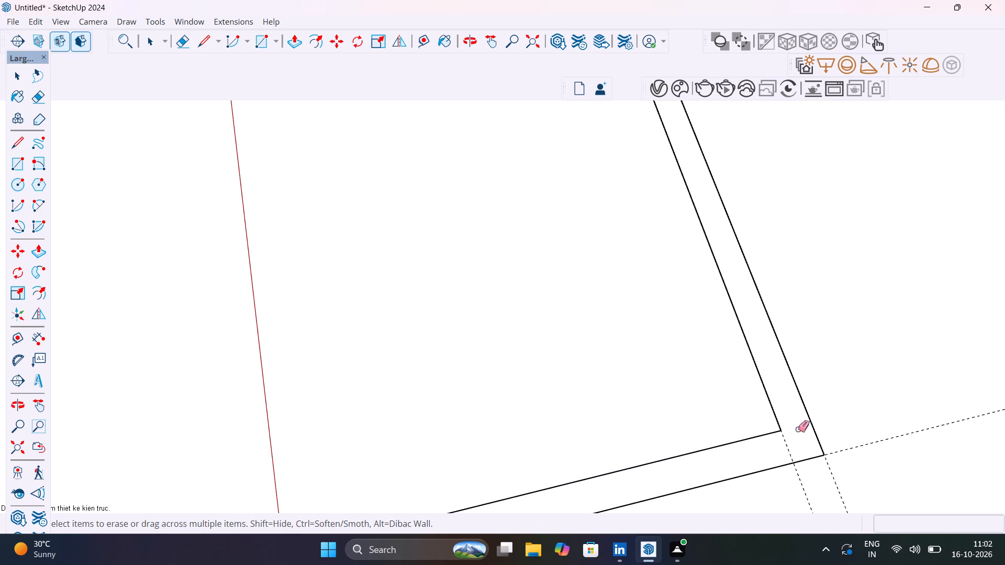
Make a group from the face and edges of the L-shaped partition outline.
{"action": "key", "text": "space"}
{"action": "double_click", "coordinate": [798, 429]}
{"action": "right_click", "coordinate": [798, 429]}
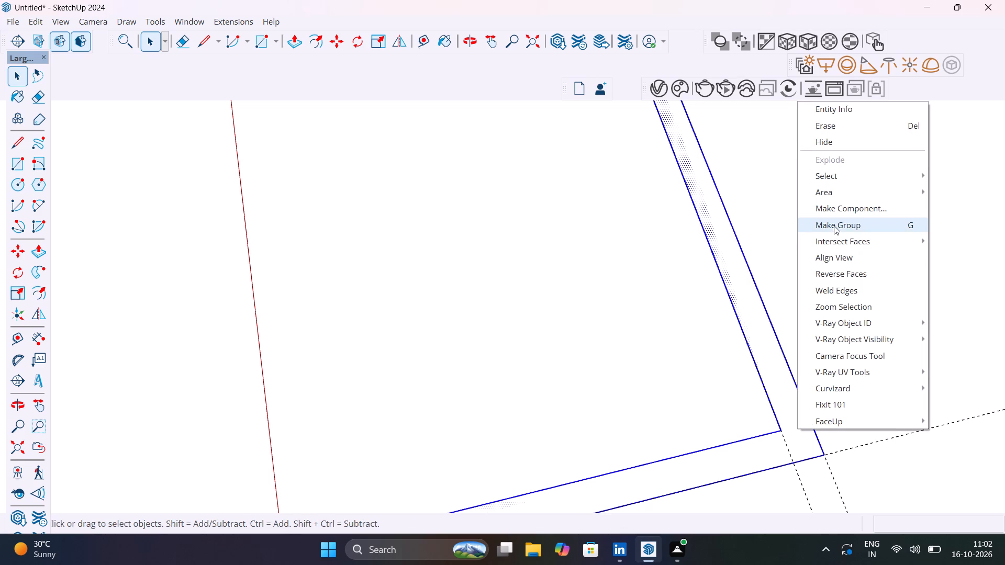
{"action": "left_click", "coordinate": [834, 225]}
Open the L-shaped partition group, Push/Pull its face up 10' to the outer walls' height, and close the group.
{"action": "double_click", "coordinate": [800, 438]}
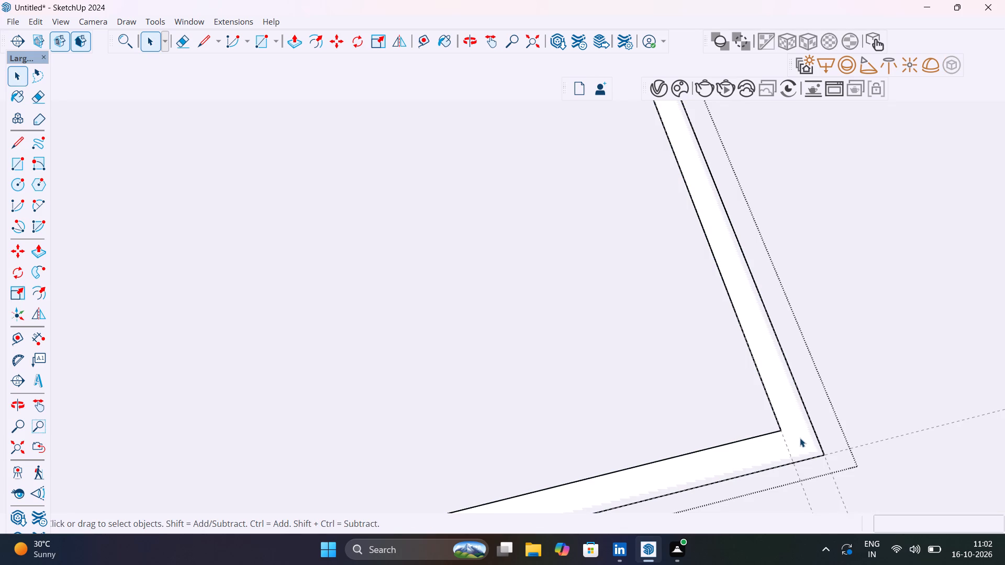
{"action": "key", "text": "p"}
{"action": "left_click", "coordinate": [800, 438]}
{"action": "scroll", "coordinate": [802, 403], "scroll_direction": "down", "scroll_amount": 18}
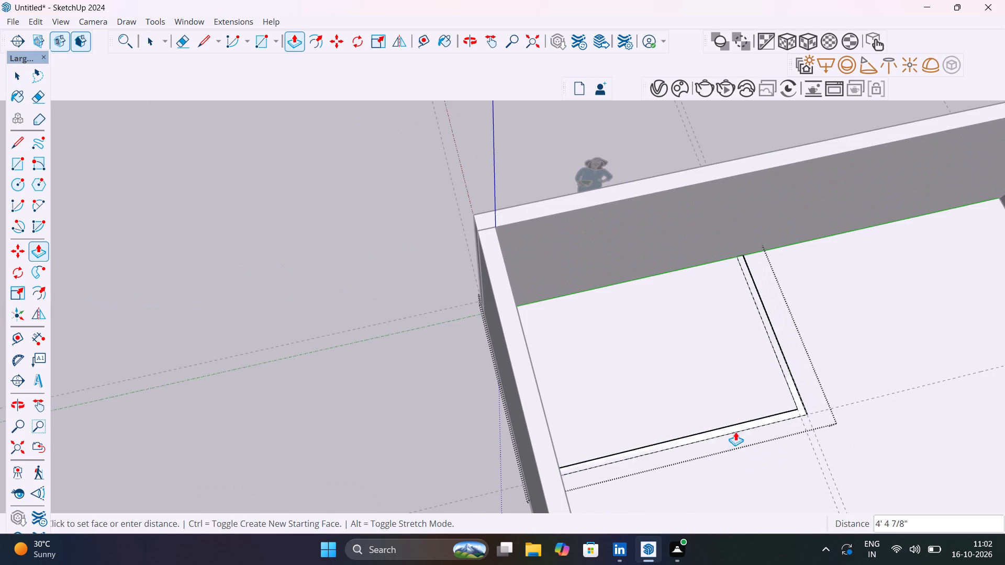
{"action": "left_click", "coordinate": [552, 481]}
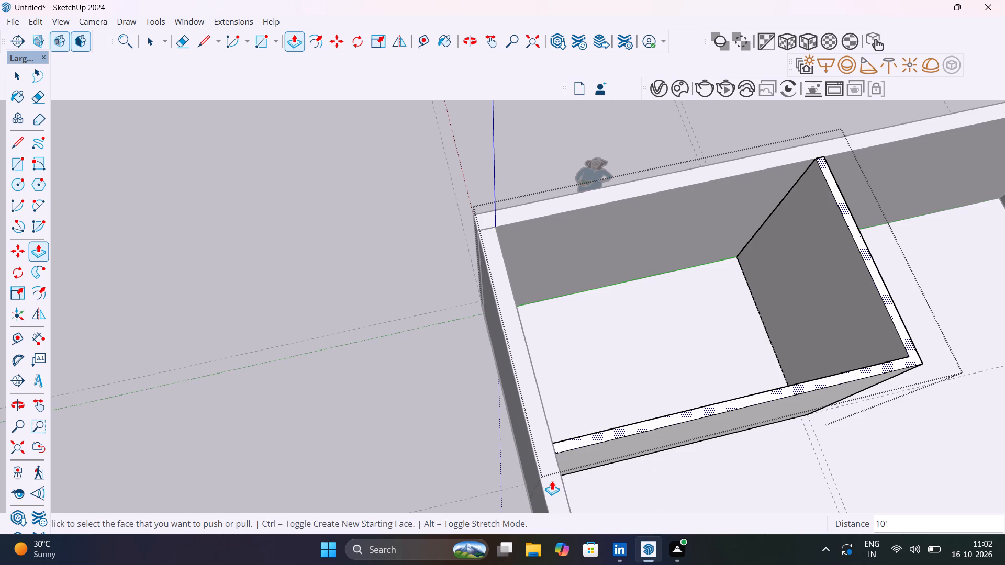
{"action": "key", "text": "space"}
{"action": "left_click", "coordinate": [326, 443]}
Examine the L-shaped partition and the surrounding room layout from several sides.
{"action": "scroll", "coordinate": [417, 420], "scroll_direction": "down", "scroll_amount": 6}
{"action": "middle_click_drag", "start_coordinate": [439, 431], "coordinate": [557, 379]}
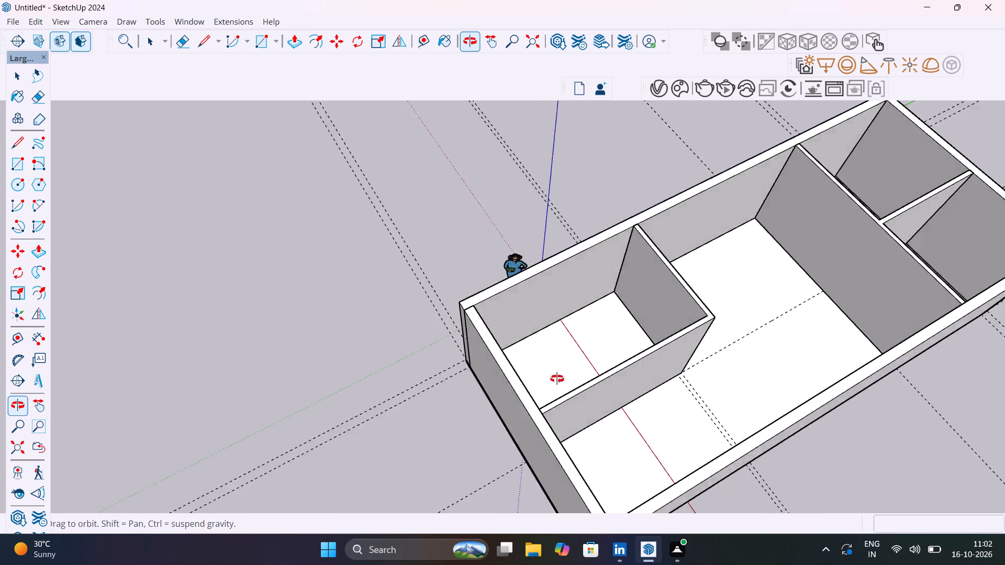
{"action": "middle_click_drag", "start_coordinate": [557, 379], "coordinate": [640, 367]}
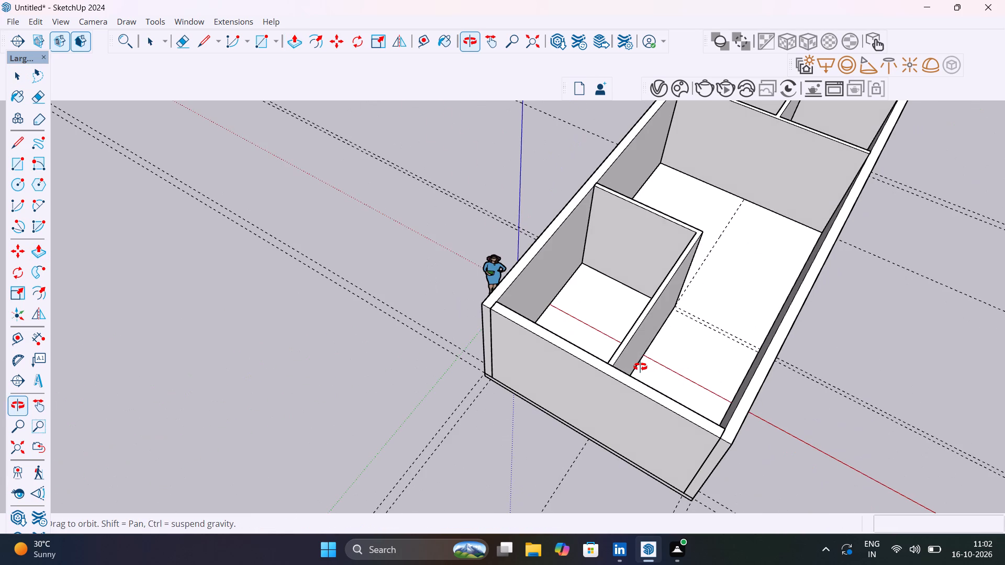
{"action": "middle_click_drag", "start_coordinate": [640, 367], "coordinate": [598, 456]}
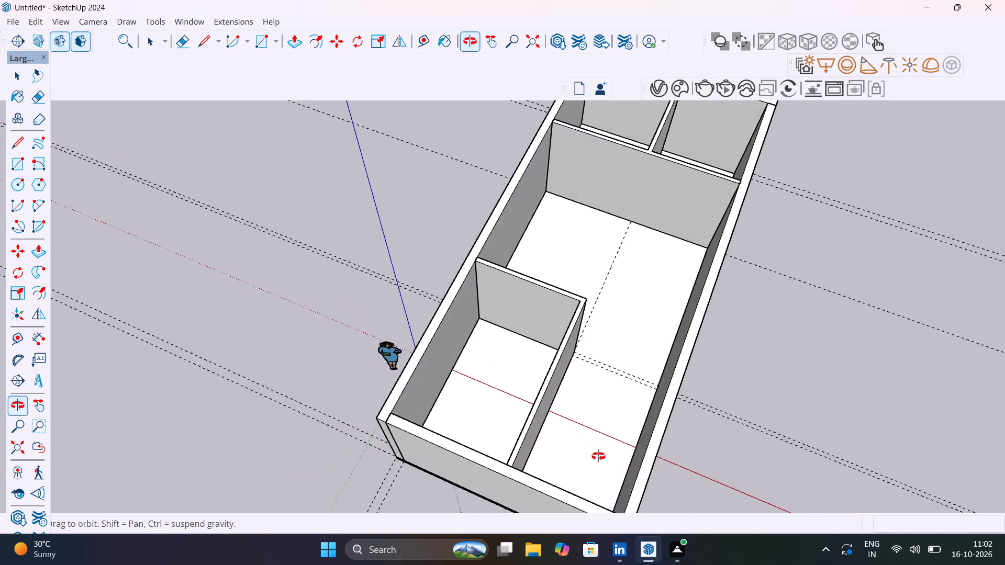
{"action": "middle_click_drag", "start_coordinate": [598, 456], "coordinate": [600, 456]}
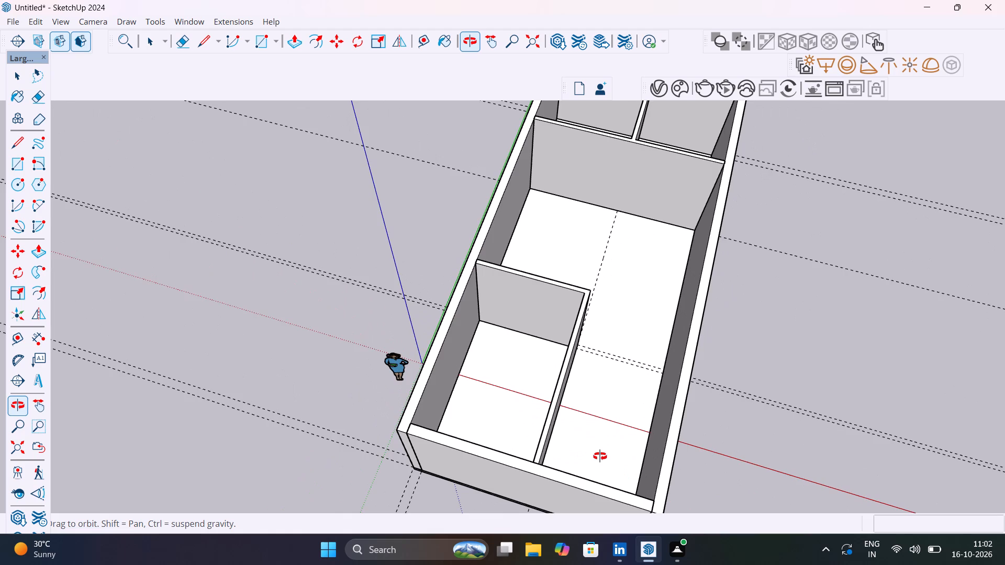
{"action": "middle_click_drag", "start_coordinate": [600, 456], "coordinate": [388, 451]}
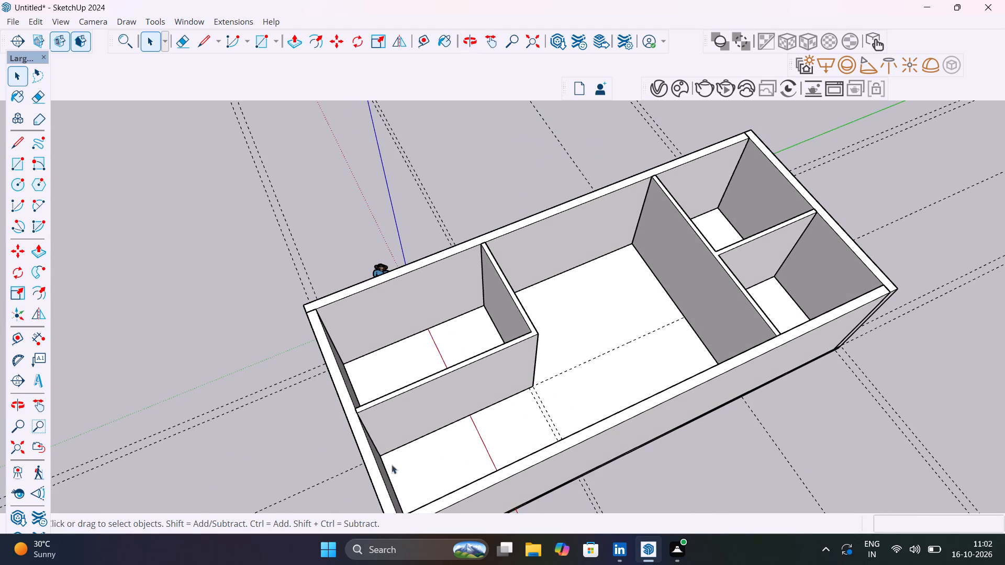
{"action": "scroll", "coordinate": [585, 362], "scroll_direction": "up", "scroll_amount": 4}
{"action": "middle_click_drag", "start_coordinate": [617, 383], "coordinate": [184, 335]}
{"action": "scroll", "coordinate": [428, 318], "scroll_direction": "up", "scroll_amount": 4}
{"action": "middle_click_drag", "start_coordinate": [479, 334], "coordinate": [448, 407]}
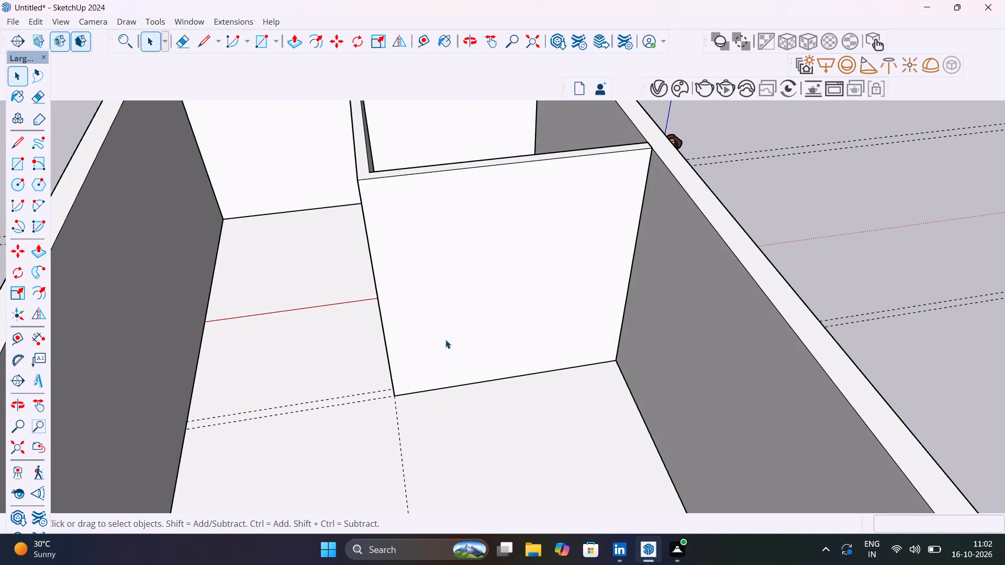
{"action": "middle_click_drag", "start_coordinate": [441, 417], "coordinate": [613, 383]}
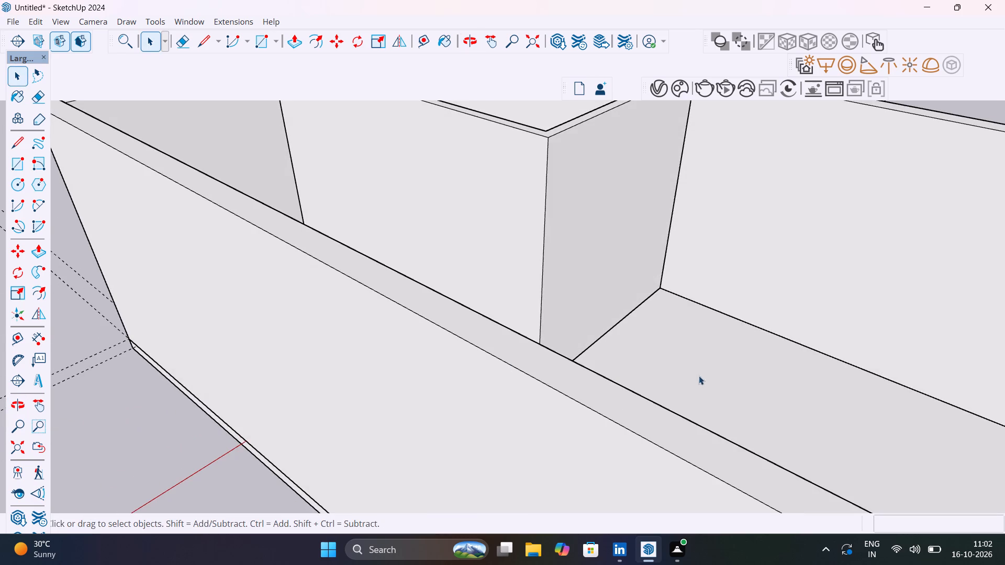
{"action": "middle_click_drag", "start_coordinate": [715, 376], "coordinate": [780, 376]}
{"action": "middle_click_drag", "start_coordinate": [438, 311], "coordinate": [840, 510], "text": "shift"}
{"action": "middle_click_drag", "start_coordinate": [422, 282], "coordinate": [518, 304]}
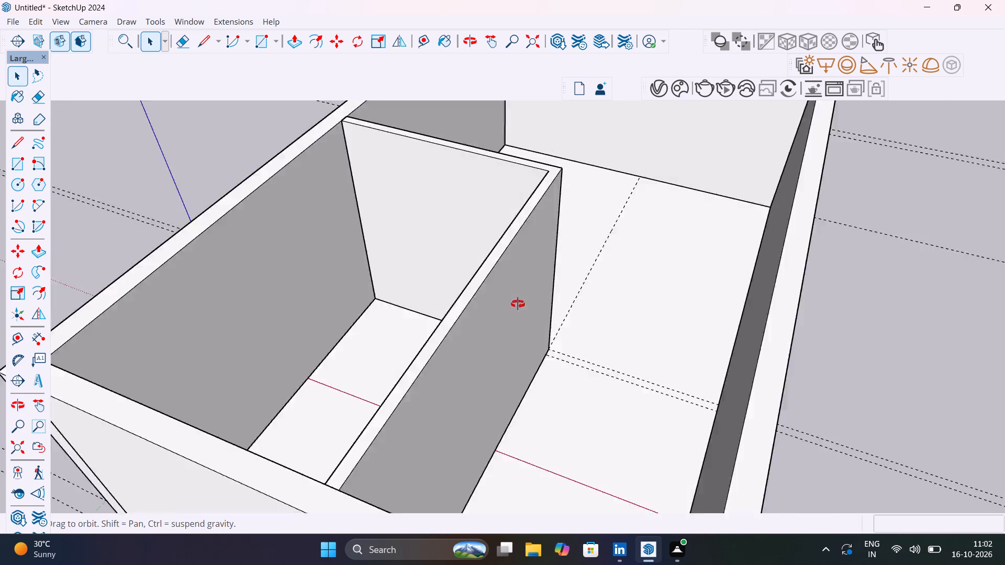
On the inner face of the L-shaped partition's short leg, place a vertical guide 6" from the inside corner and another 3' beyond it.
{"action": "middle_click_drag", "start_coordinate": [518, 304], "coordinate": [662, 299]}
{"action": "scroll", "coordinate": [465, 219], "scroll_direction": "up", "scroll_amount": 4}
{"action": "key", "text": "t"}
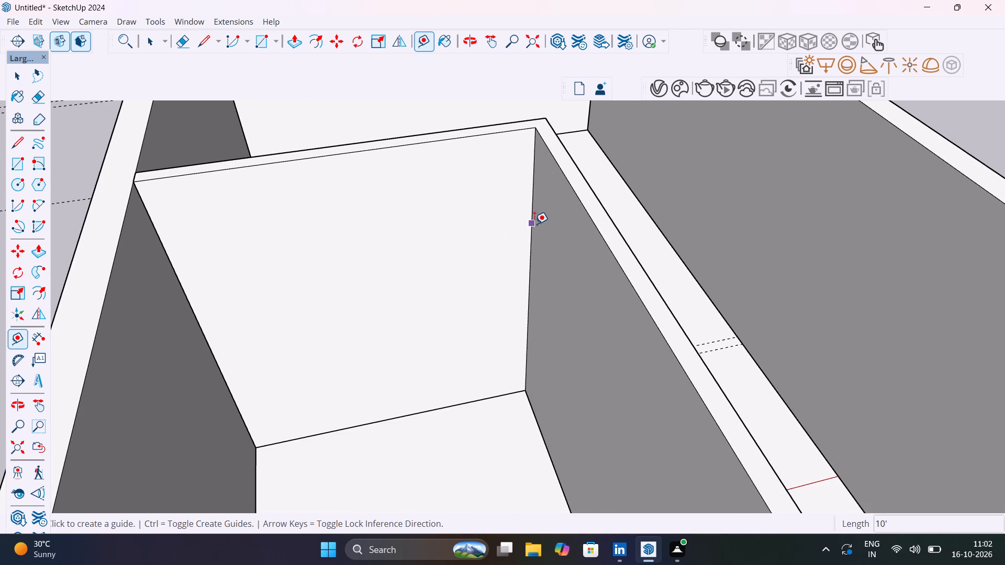
{"action": "left_click", "coordinate": [534, 224]}
{"action": "type", "text": "6\""}
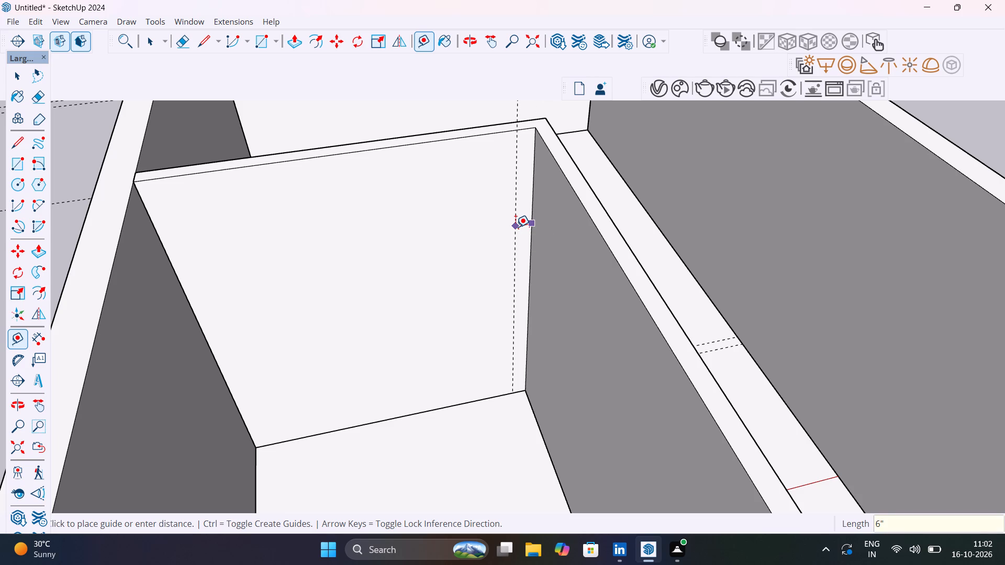
{"action": "key", "text": "Return"}
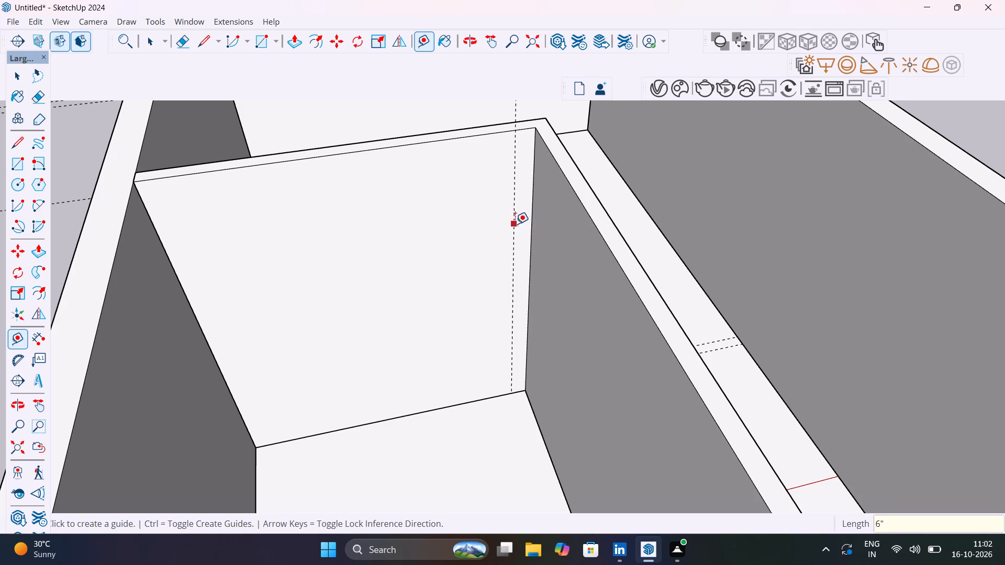
{"action": "left_click", "coordinate": [515, 221]}
{"action": "type", "text": "3'"}
{"action": "key", "text": "Return"}
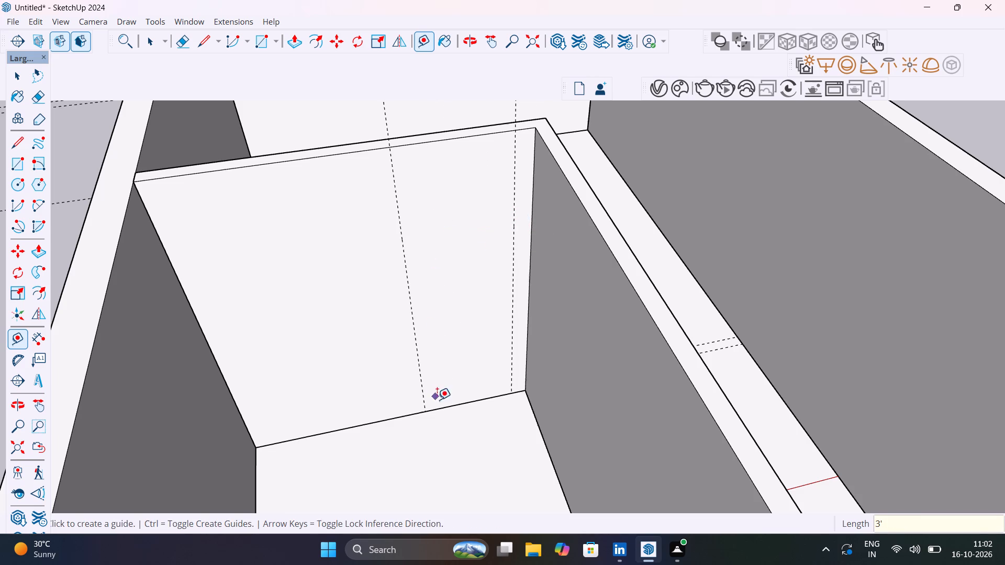
Place a horizontal guide 7' above the floor on the inner face of the L-shaped partition's short leg.
{"action": "left_click", "coordinate": [450, 408]}
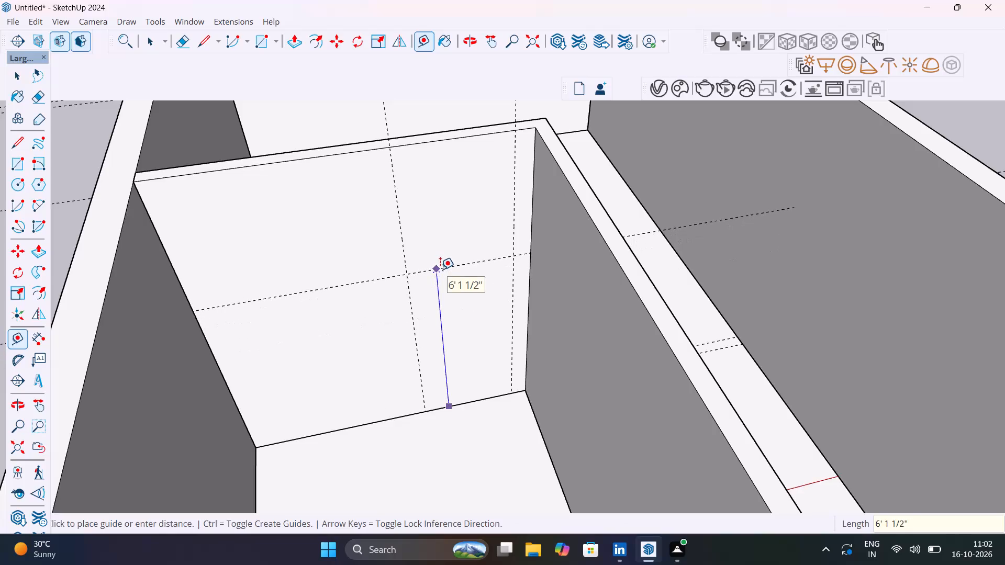
{"action": "type", "text": "7'"}
{"action": "key", "text": "Return"}
Inside the L-shaped partition group, draw a 3' by 7' rectangle between the guides, Push/Pull it through the wall, and close the group.
{"action": "key", "text": "space"}
{"action": "double_click", "coordinate": [440, 269]}
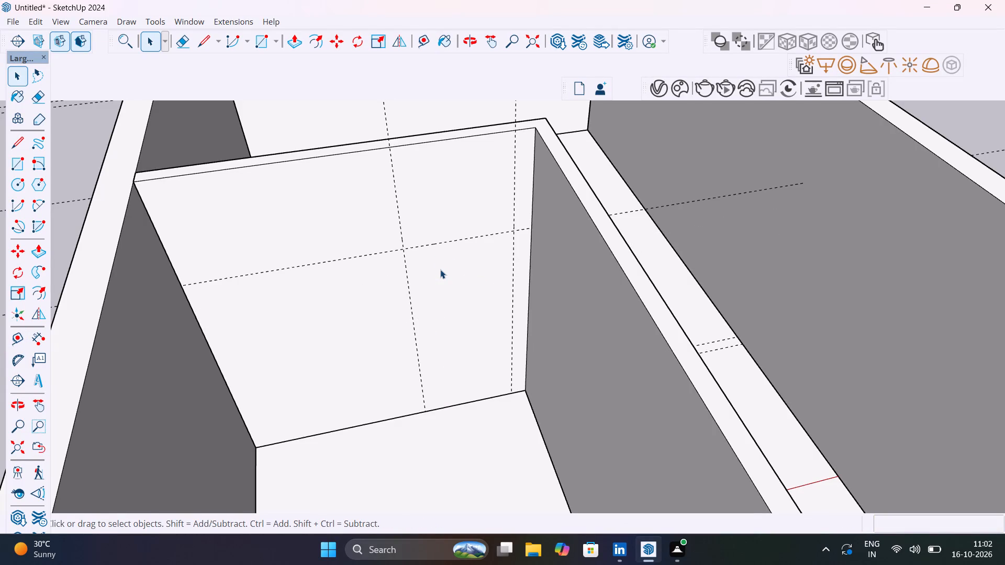
{"action": "key", "text": "r"}
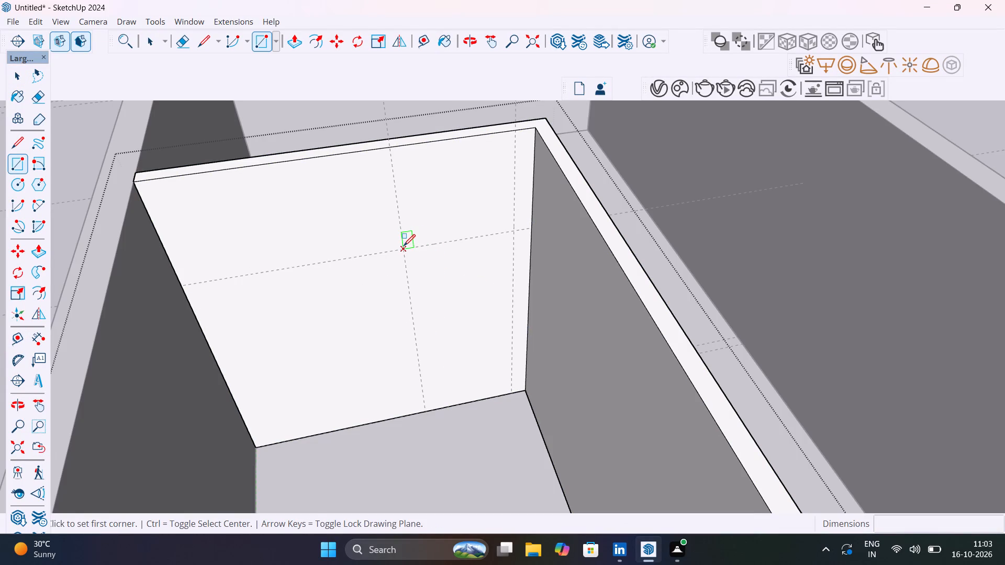
{"action": "left_click", "coordinate": [404, 246]}
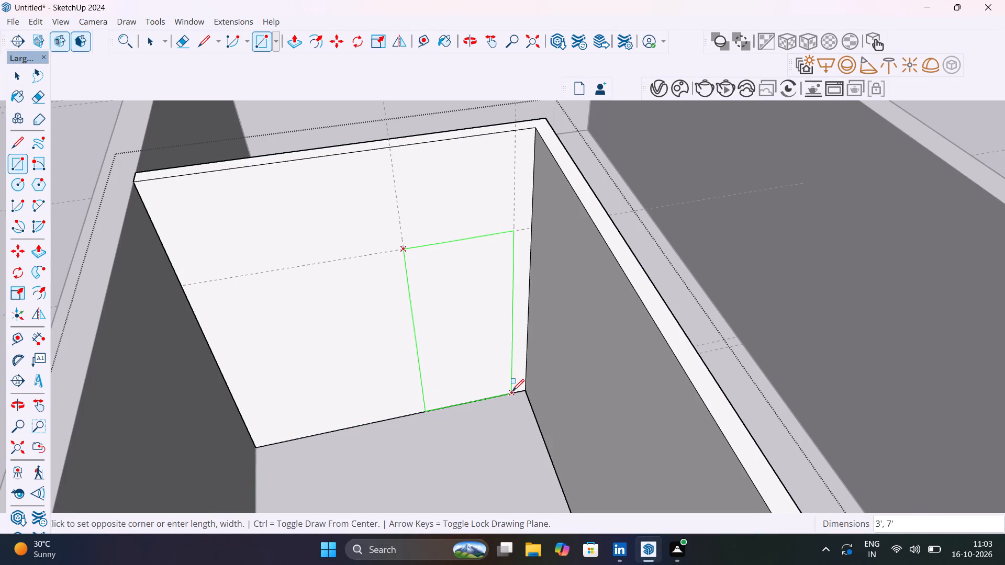
{"action": "left_click", "coordinate": [512, 391]}
{"action": "key", "text": "p"}
{"action": "left_click", "coordinate": [487, 367]}
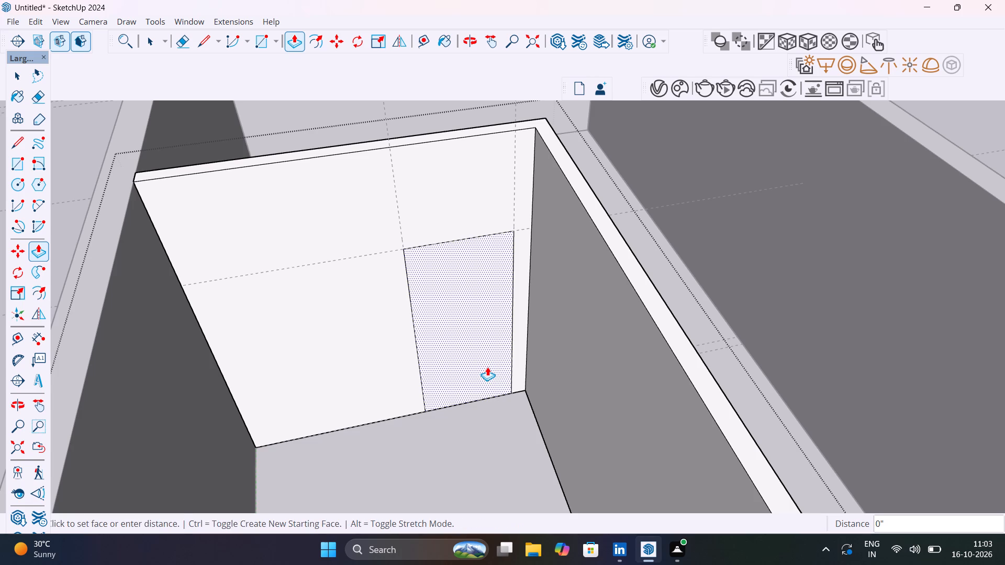
{"action": "left_click", "coordinate": [468, 340]}
{"action": "scroll", "coordinate": [474, 355], "scroll_direction": "down", "scroll_amount": 7}
{"action": "key", "text": "space"}
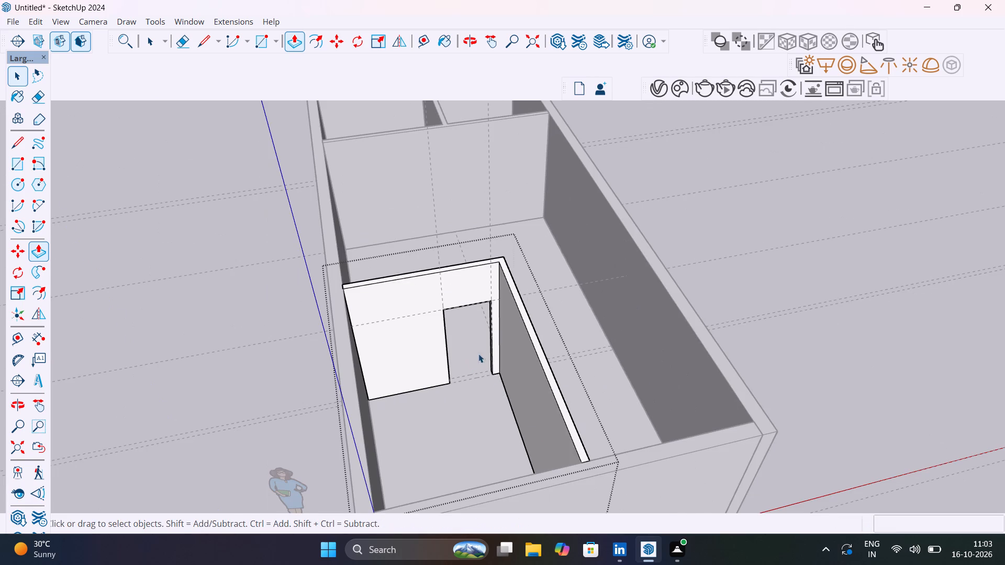
{"action": "left_click", "coordinate": [700, 219]}
Examine the new door opening and the two end rooms behind the cross partition from several sides.
{"action": "scroll", "coordinate": [554, 286], "scroll_direction": "up", "scroll_amount": 4}
{"action": "middle_click_drag", "start_coordinate": [556, 286], "coordinate": [366, 277]}
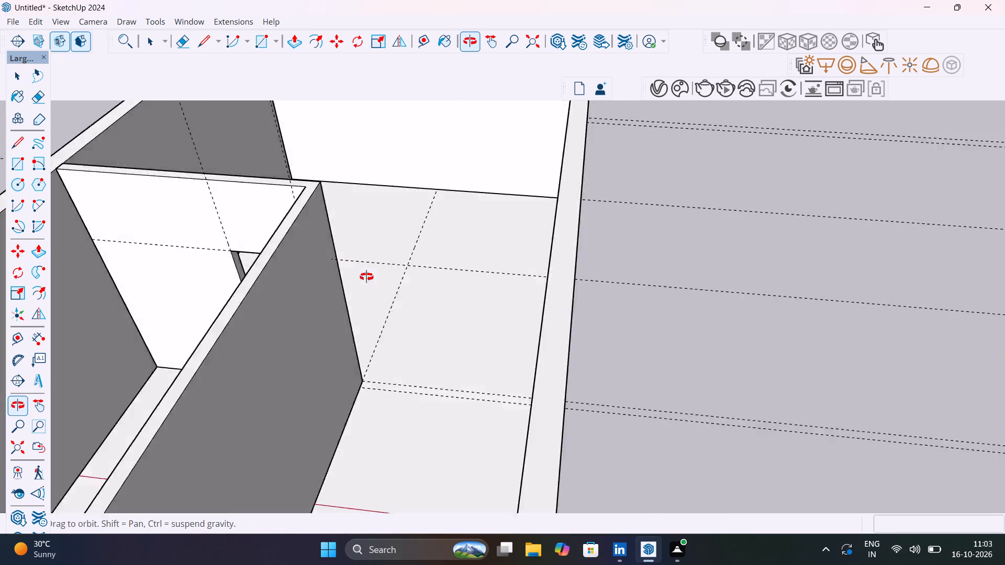
{"action": "middle_click_drag", "start_coordinate": [366, 277], "coordinate": [205, 309]}
{"action": "scroll", "coordinate": [396, 280], "scroll_direction": "down", "scroll_amount": 4}
{"action": "middle_click_drag", "start_coordinate": [398, 280], "coordinate": [462, 439], "text": "shift"}
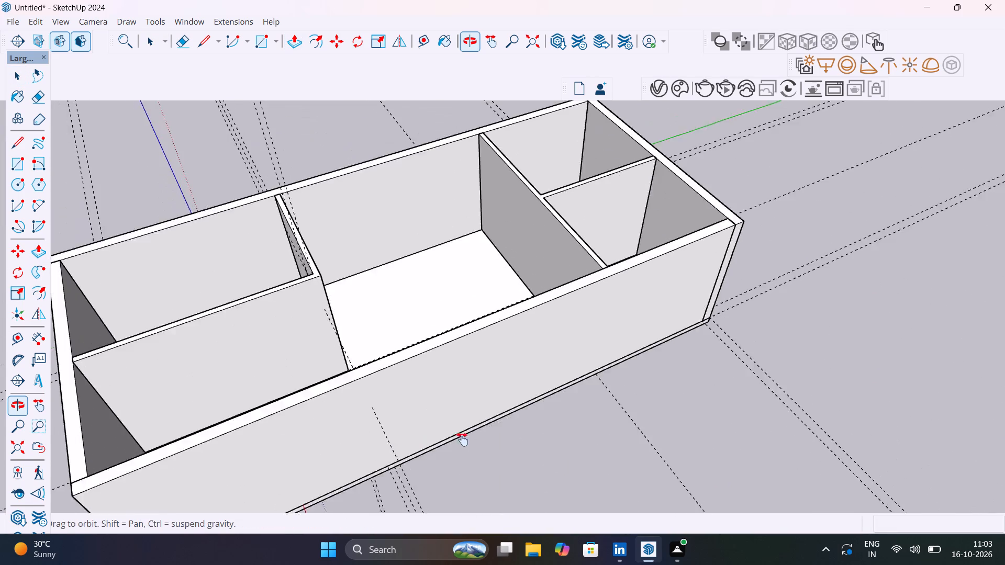
{"action": "middle_click_drag", "start_coordinate": [462, 439], "coordinate": [316, 513], "text": "shift"}
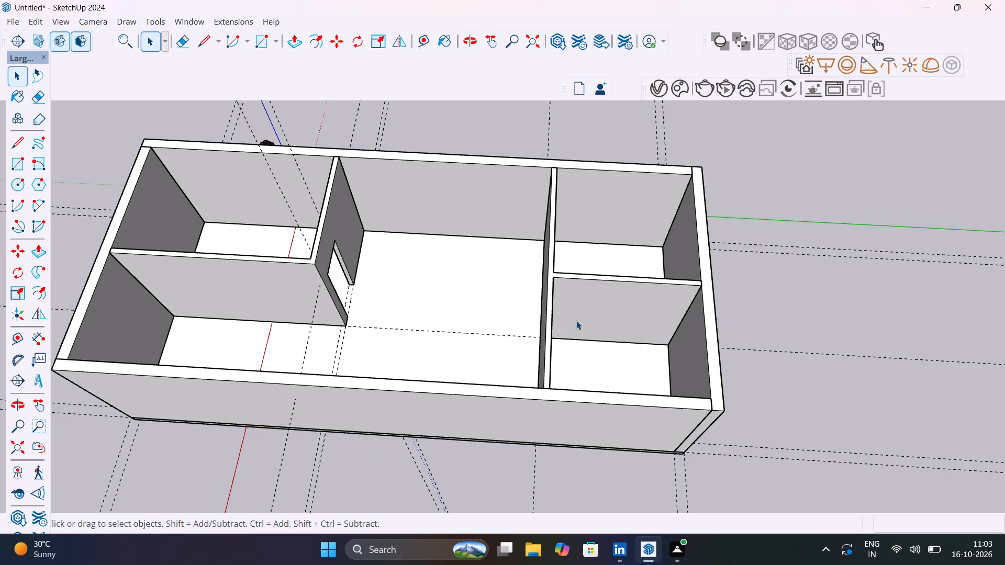
{"action": "scroll", "coordinate": [548, 313], "scroll_direction": "up", "scroll_amount": 5}
{"action": "middle_click_drag", "start_coordinate": [532, 324], "coordinate": [643, 300]}
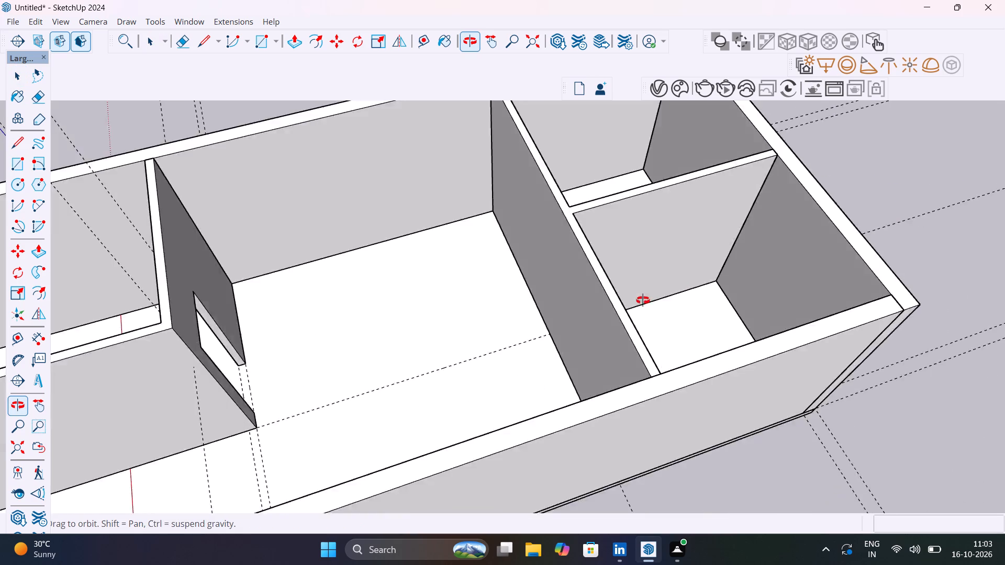
{"action": "middle_click_drag", "start_coordinate": [643, 300], "coordinate": [811, 265]}
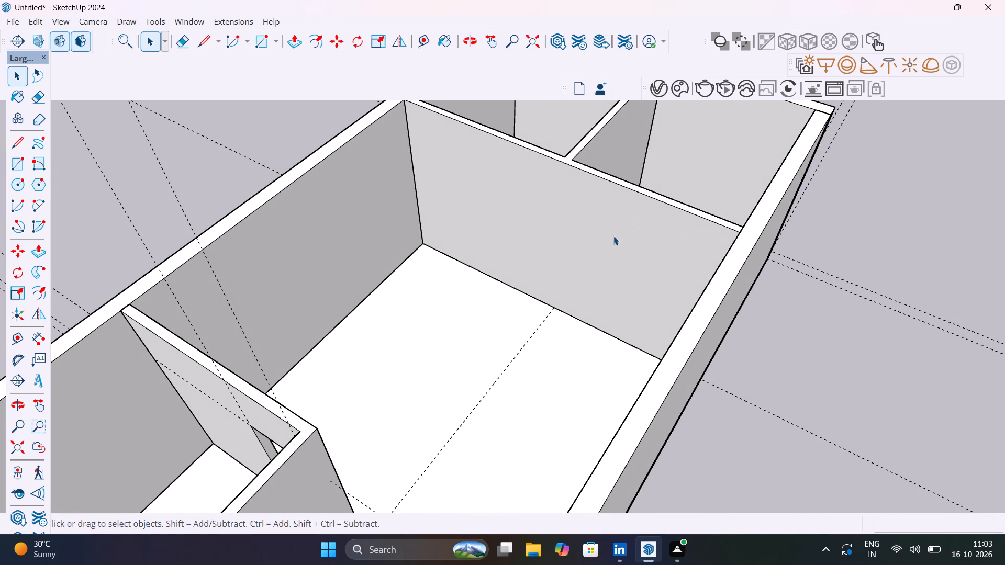
{"action": "middle_click_drag", "start_coordinate": [636, 292], "coordinate": [278, 375], "text": "shift"}
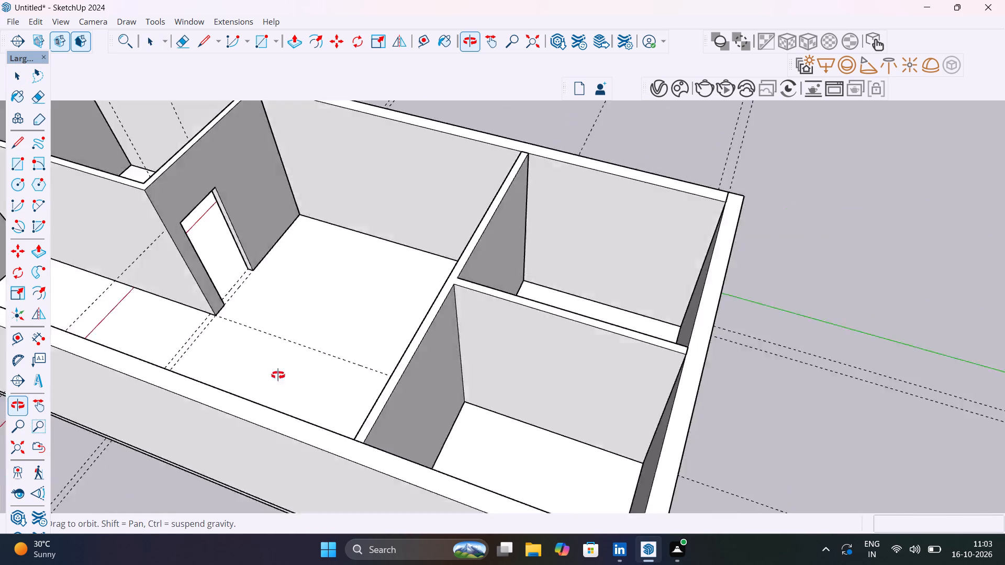
{"action": "middle_click_drag", "start_coordinate": [278, 375], "coordinate": [49, 372], "text": "shift"}
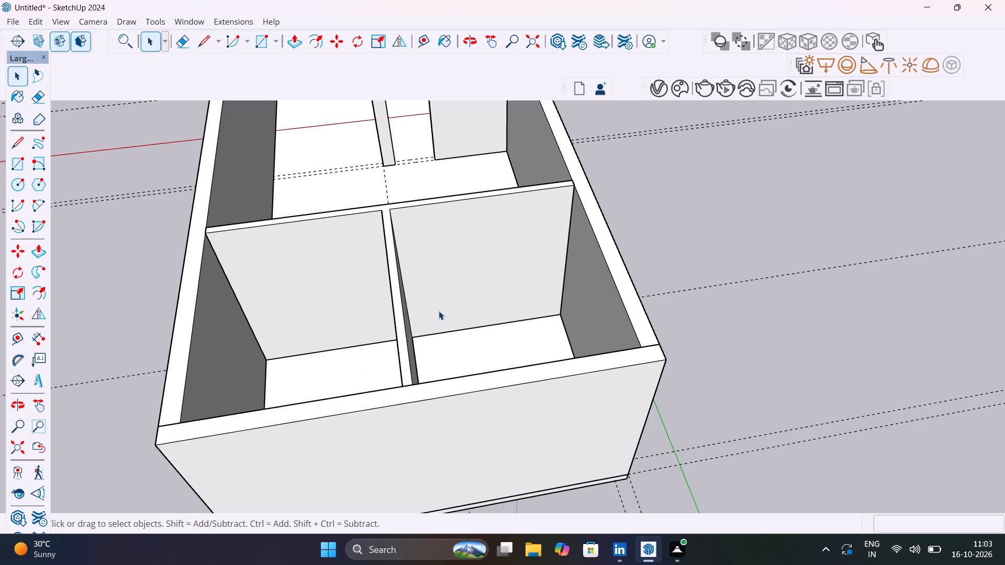
{"action": "middle_click_drag", "start_coordinate": [439, 311], "coordinate": [417, 389]}
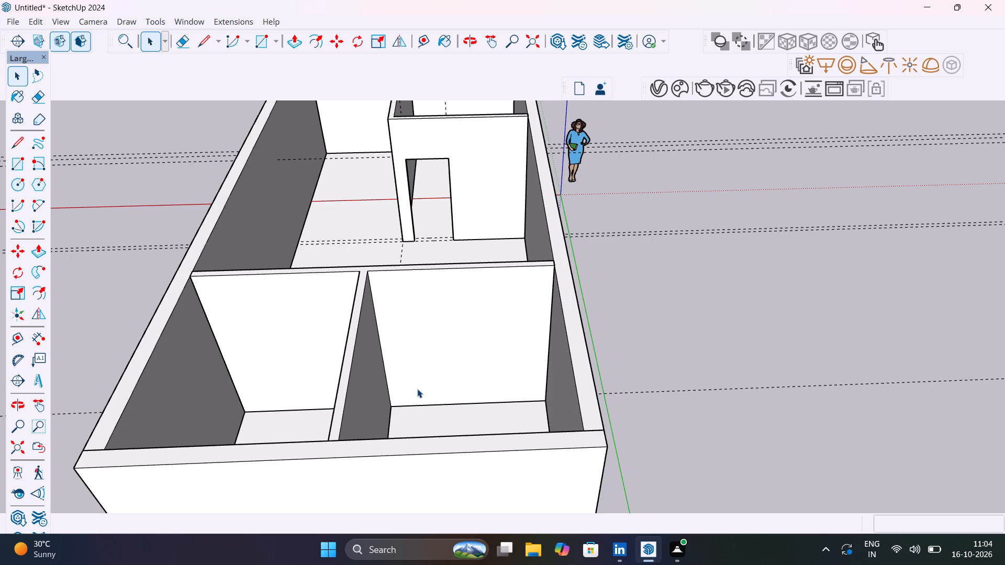
In the end room beside the green axis, place vertical guides on the cross partition 6" from the dividing wall and 2'6" beyond that.
{"action": "key", "text": "t"}
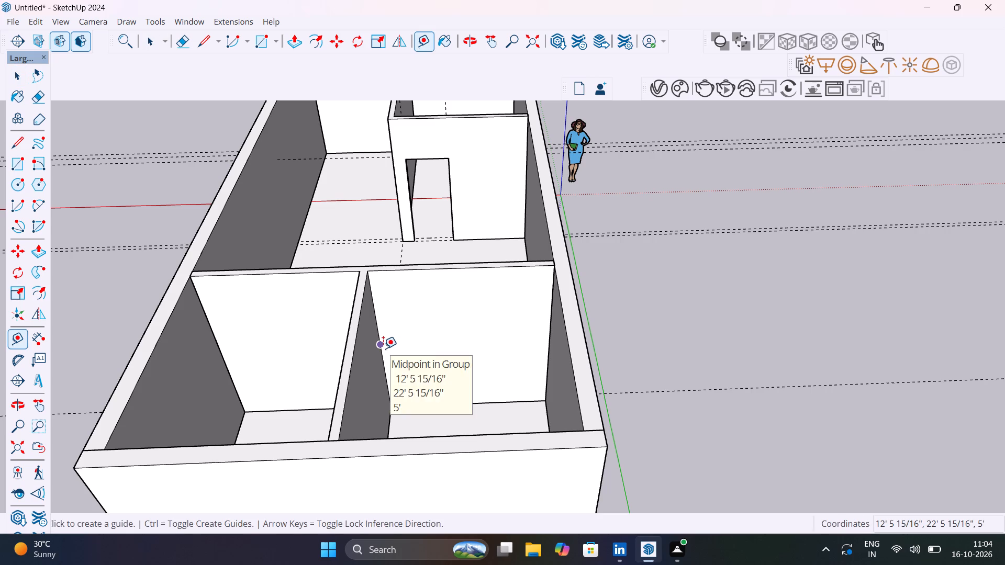
{"action": "left_click", "coordinate": [383, 348]}
{"action": "type", "text": "6\""}
{"action": "key", "text": "Return"}
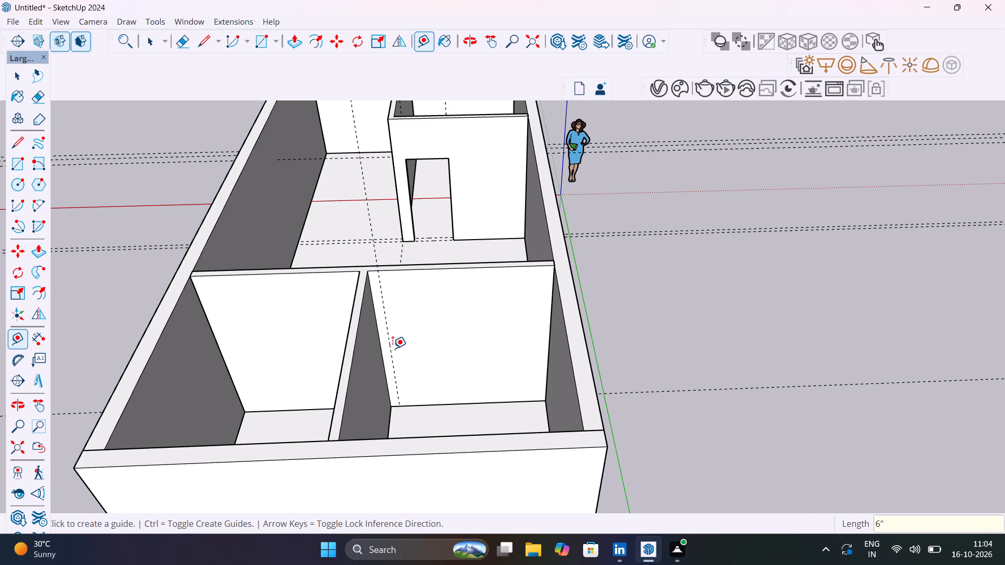
{"action": "left_click", "coordinate": [390, 323]}
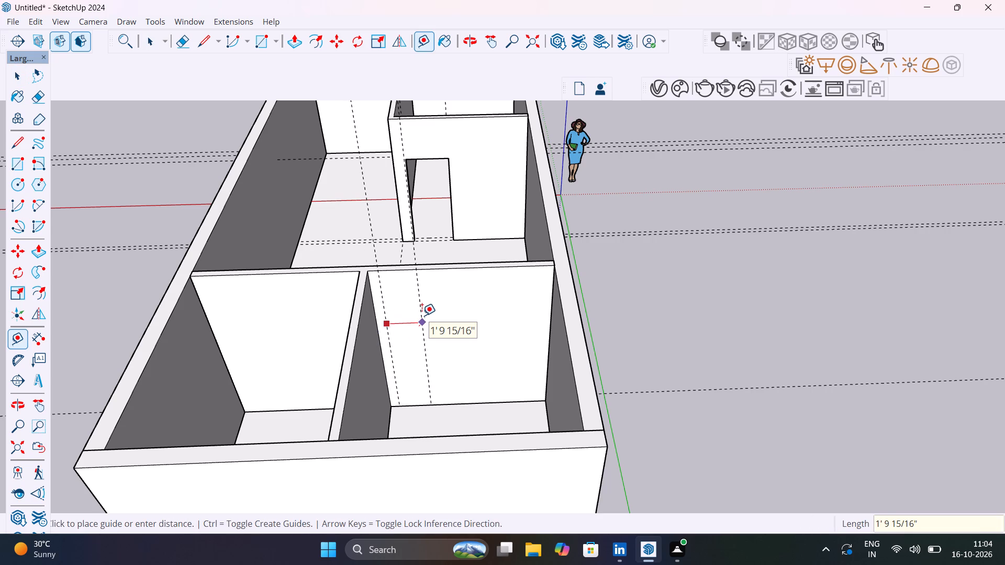
{"action": "type", "text": "2'6\""}
{"action": "key", "text": "Return"}
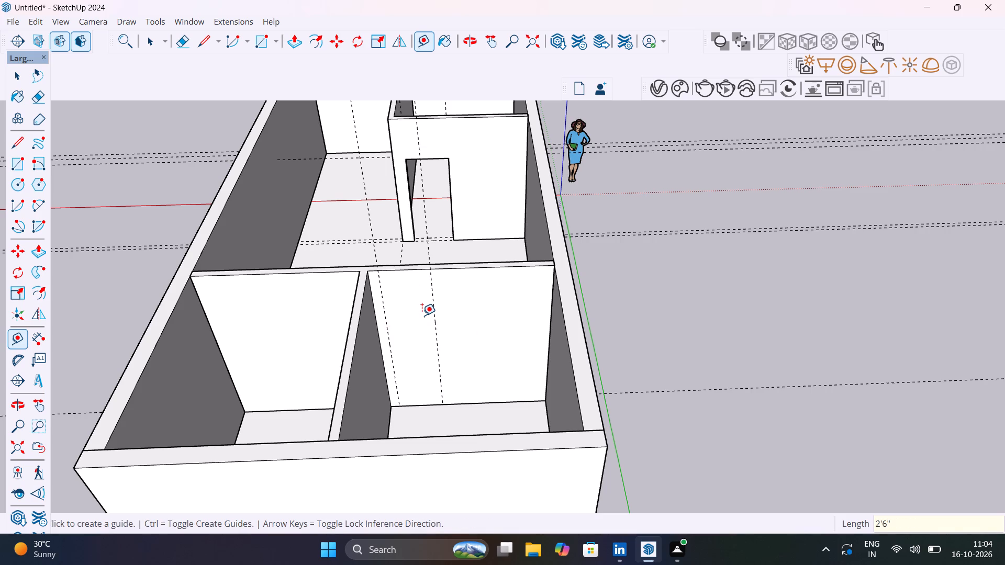
Place a horizontal guide 7' above the floor on the cross partition.
{"action": "scroll", "coordinate": [417, 393], "scroll_direction": "up", "scroll_amount": 5}
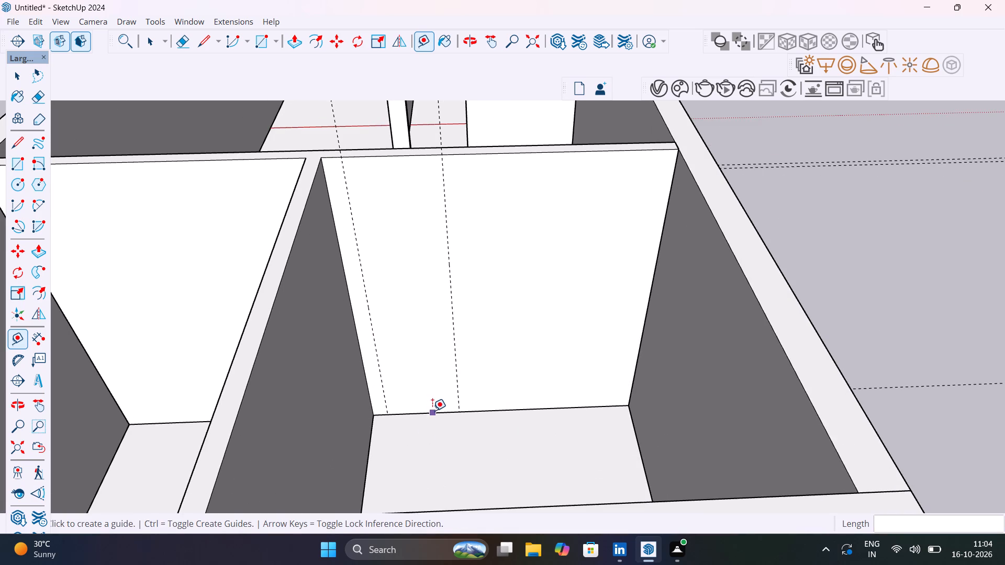
{"action": "left_click", "coordinate": [432, 411]}
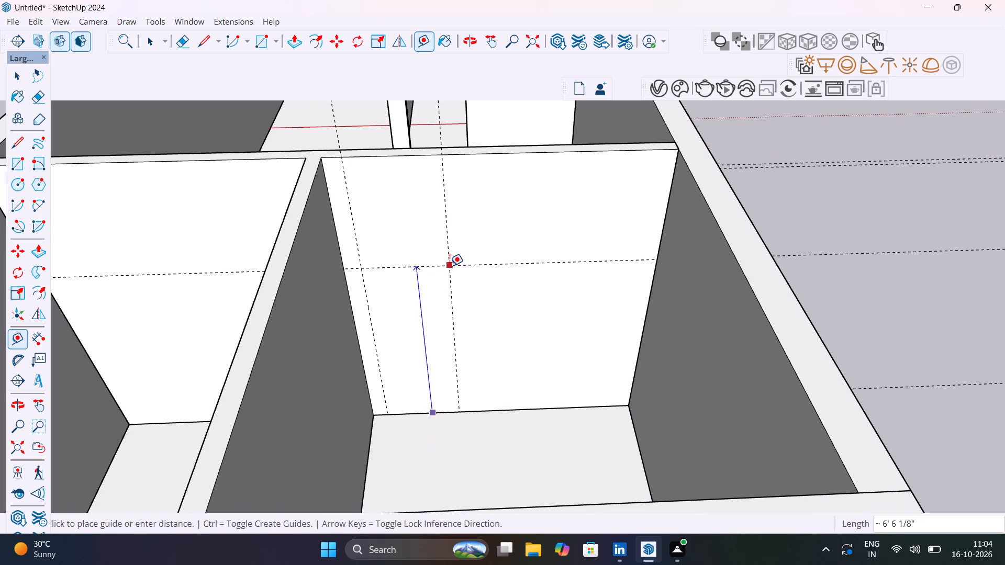
{"action": "type", "text": "7'"}
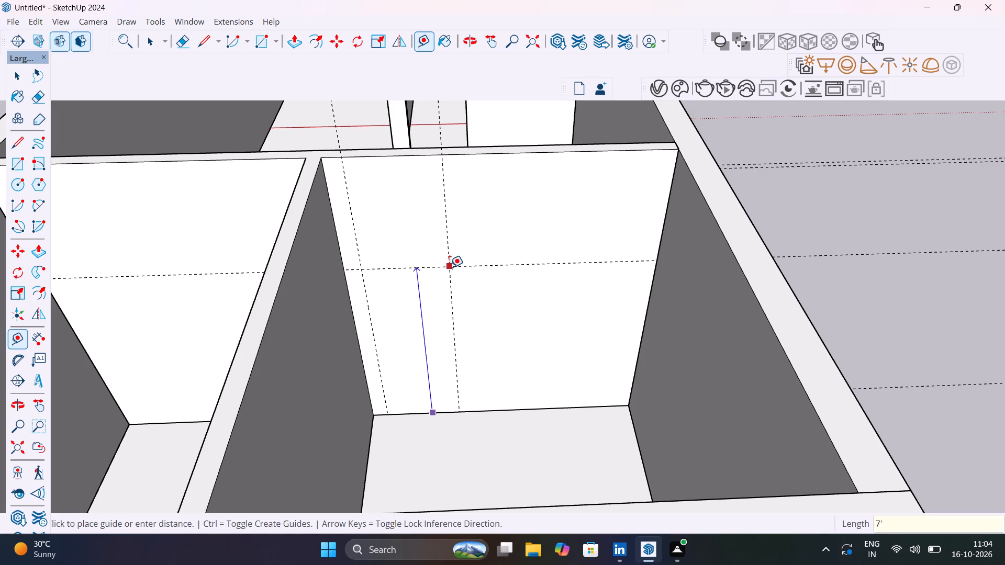
{"action": "key", "text": "Return"}
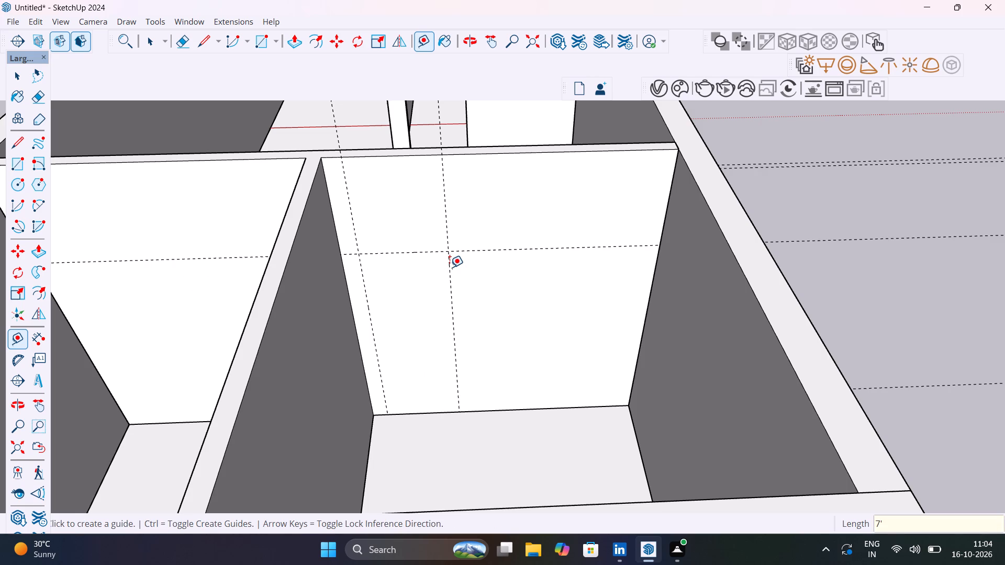
Inside the cross partition's group, draw a 2'6" by 7' rectangle between the guides, Push/Pull it 4 1/2" through the wall, and close the group.
{"action": "key", "text": "space"}
{"action": "double_click", "coordinate": [404, 290]}
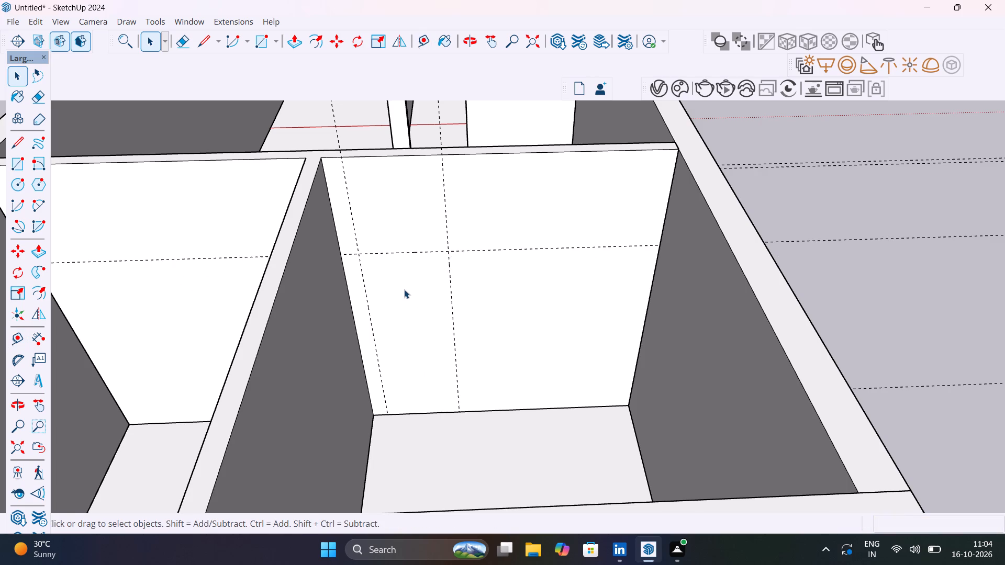
{"action": "key", "text": "r"}
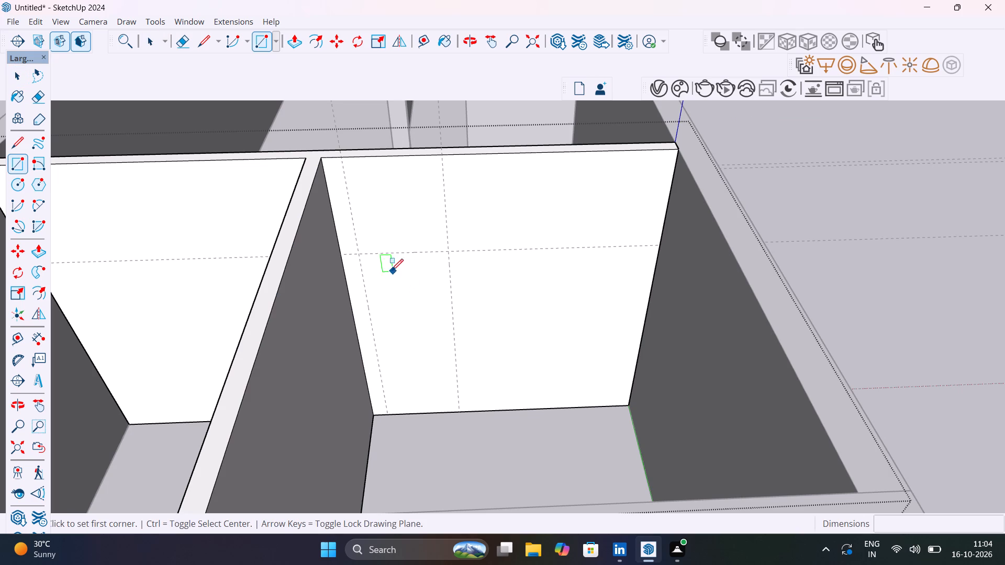
{"action": "left_click", "coordinate": [360, 255]}
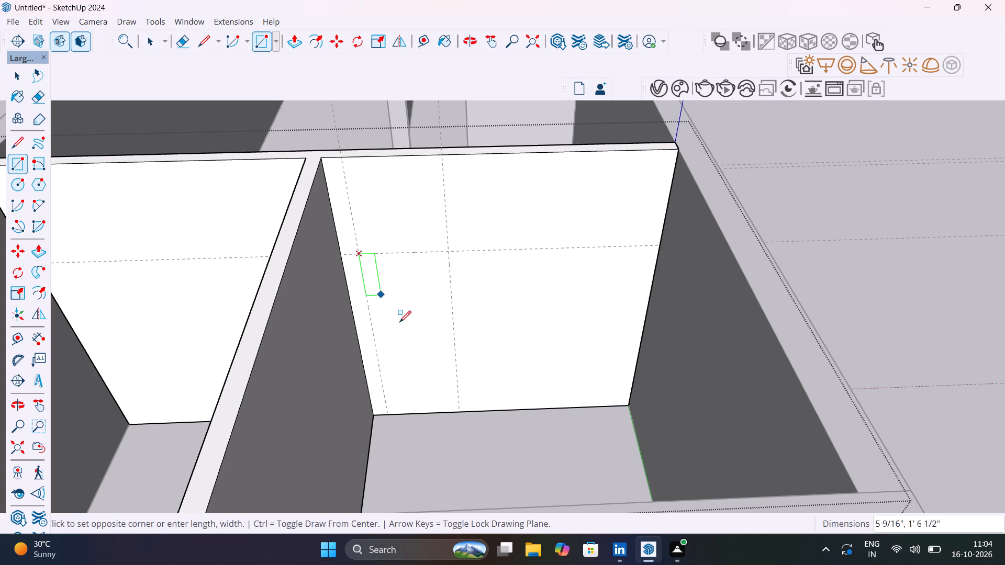
{"action": "left_click", "coordinate": [460, 410]}
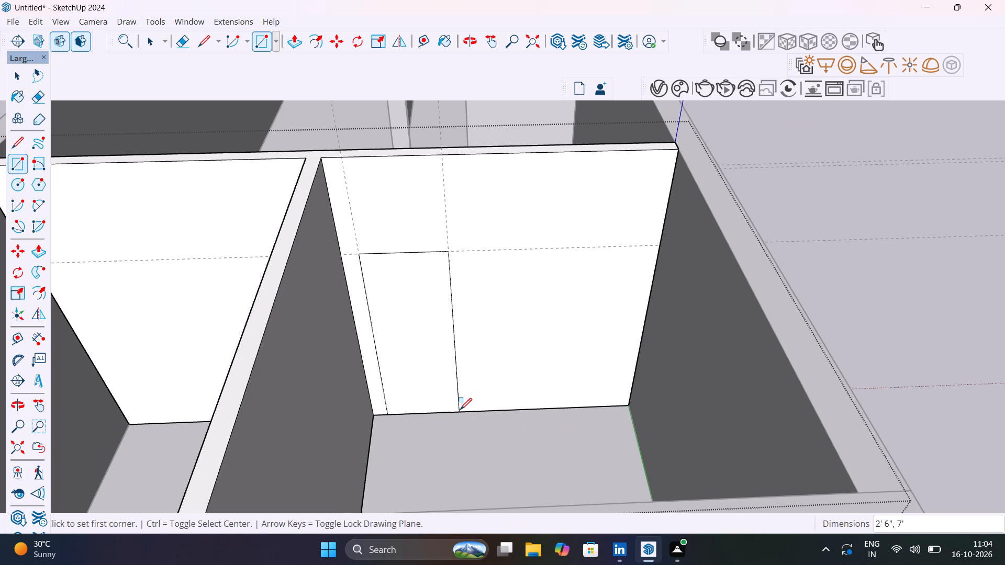
{"action": "key", "text": "p"}
{"action": "left_click", "coordinate": [434, 350]}
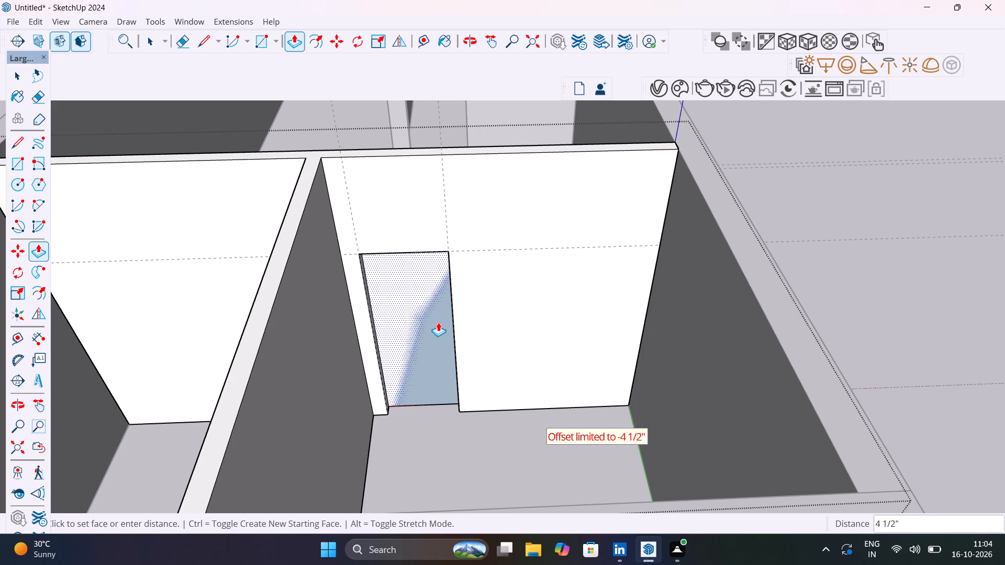
{"action": "left_click", "coordinate": [438, 322]}
{"action": "scroll", "coordinate": [437, 324], "scroll_direction": "down", "scroll_amount": 1}
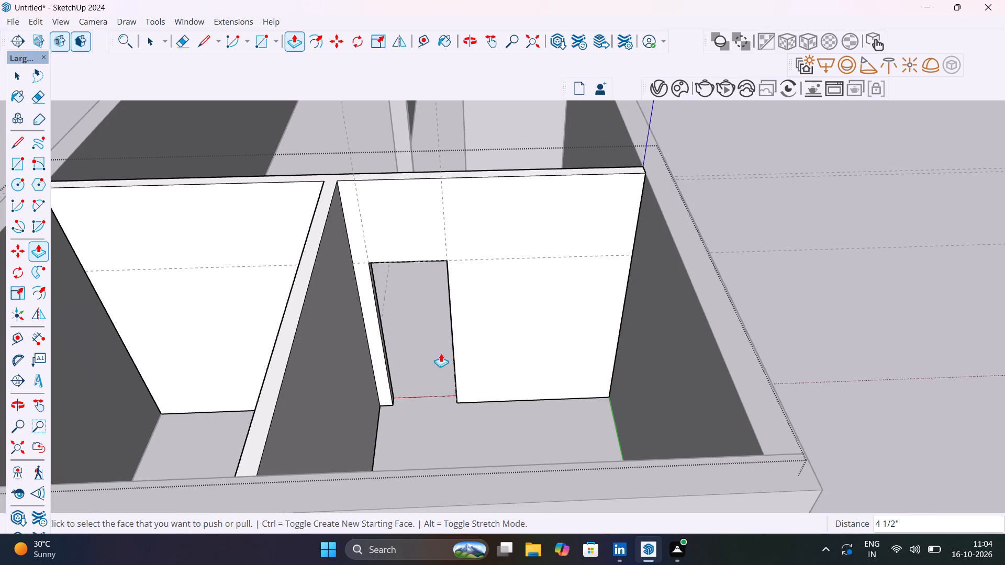
{"action": "middle_click_drag", "start_coordinate": [524, 354], "coordinate": [807, 346], "text": "shift"}
{"action": "key", "text": "space"}
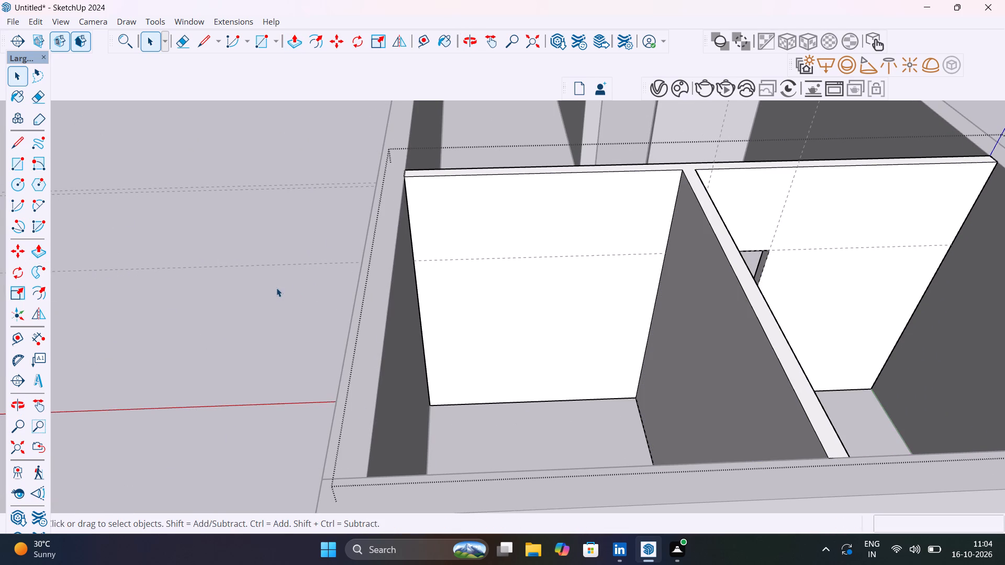
{"action": "left_click", "coordinate": [282, 292]}
In the other end room, place vertical guides on the cross partition 6" from the dividing wall and 2'6" beyond that.
{"action": "scroll", "coordinate": [702, 304], "scroll_direction": "up", "scroll_amount": 5}
{"action": "key", "text": "t"}
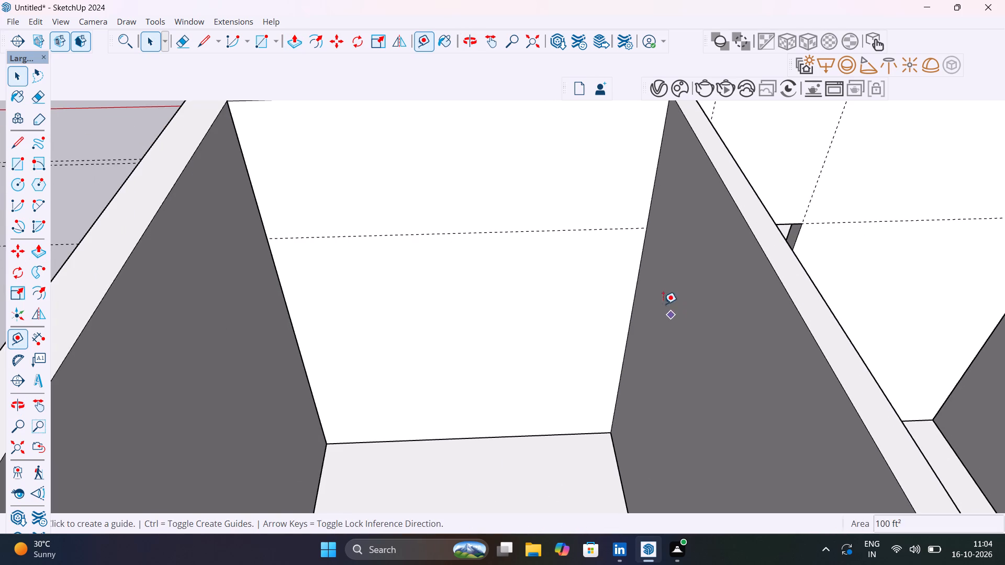
{"action": "left_click", "coordinate": [634, 290]}
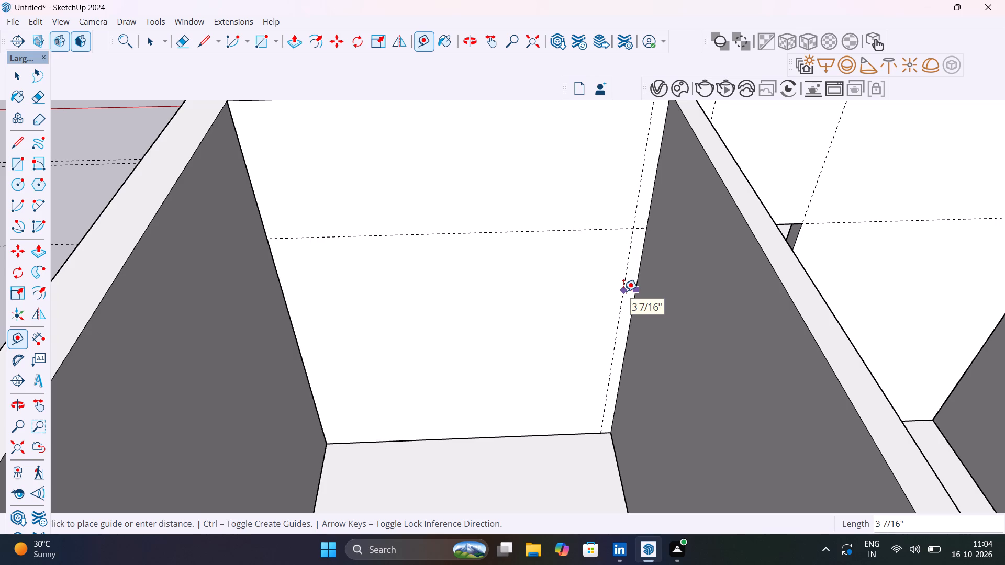
{"action": "type", "text": "6\""}
{"action": "key", "text": "Return"}
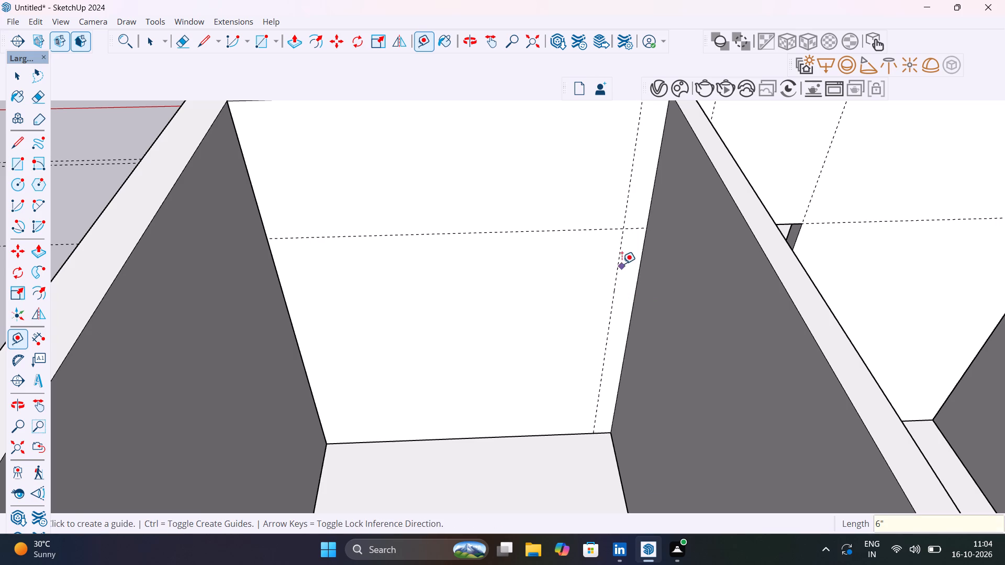
{"action": "left_click", "coordinate": [621, 262]}
{"action": "type", "text": "2'6"}
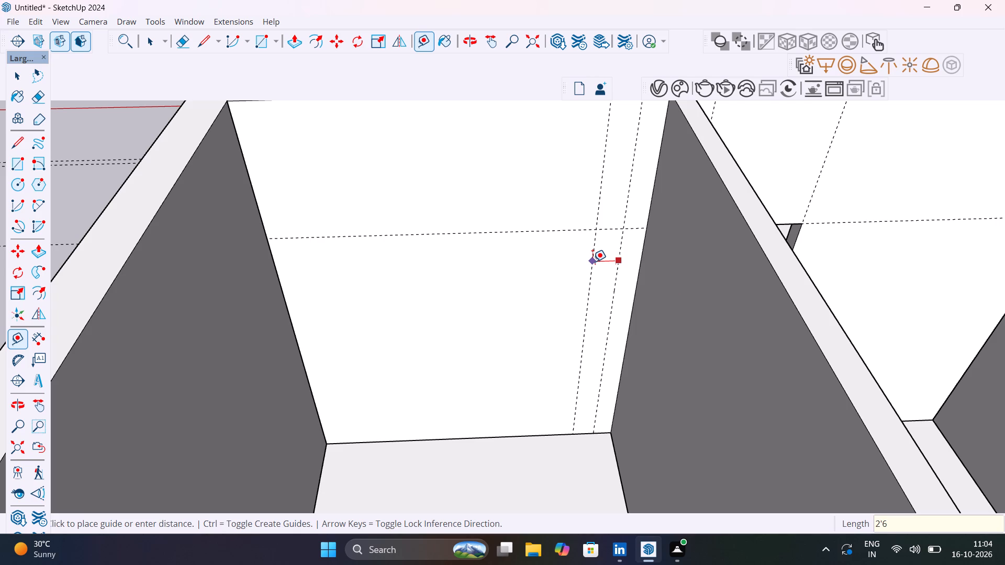
{"action": "key", "text": "shift+quotedbl"}
{"action": "key", "text": "Return"}
In this end room, draw a 2'6" by 7' rectangle between the guides inside the partition's group, Push/Pull it 4 1/2" through, and close the group.
{"action": "scroll", "coordinate": [593, 262], "scroll_direction": "up", "scroll_amount": 1}
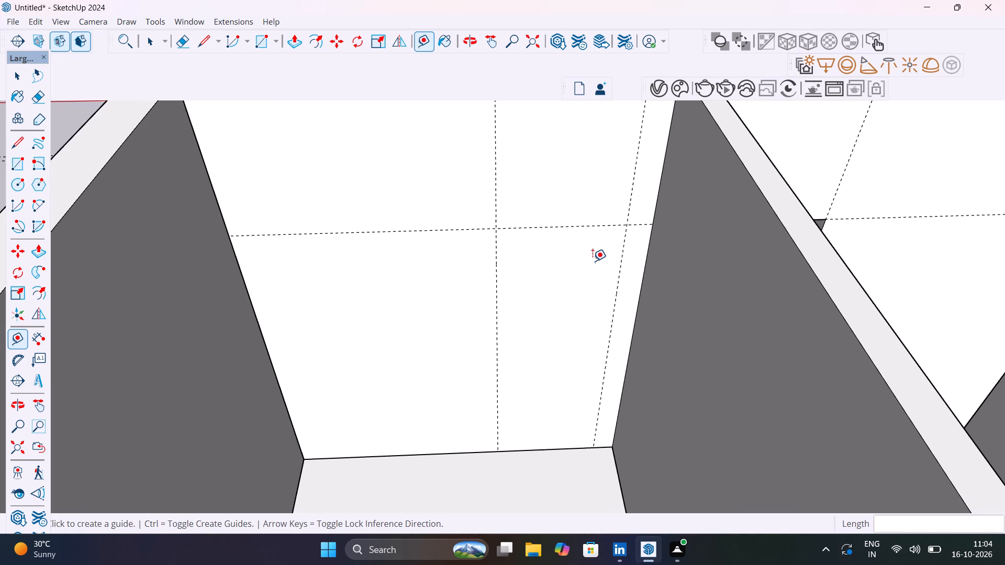
{"action": "type", "text": "r"}
{"action": "key", "text": "space"}
{"action": "double_click", "coordinate": [586, 270]}
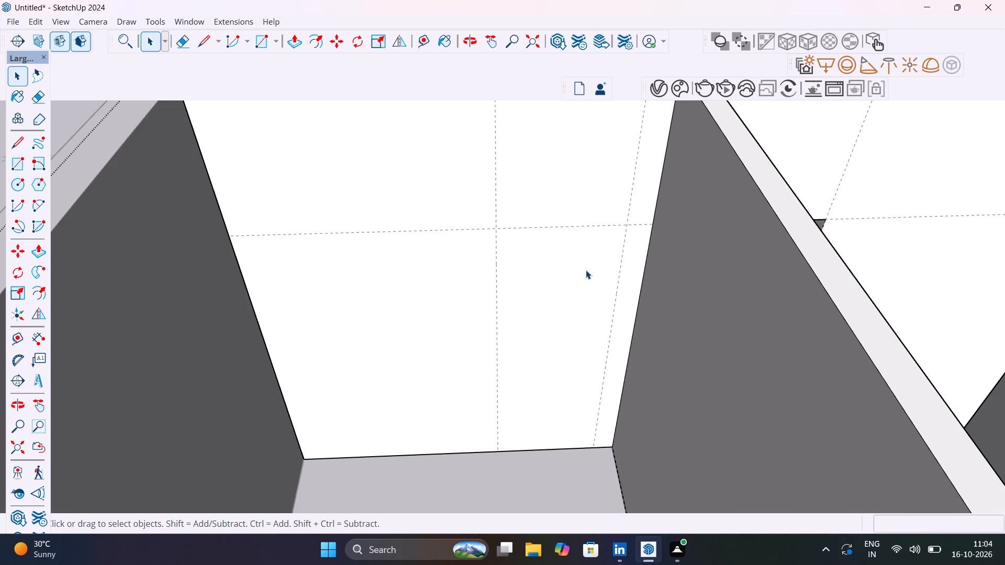
{"action": "key", "text": "r"}
{"action": "left_click", "coordinate": [497, 228]}
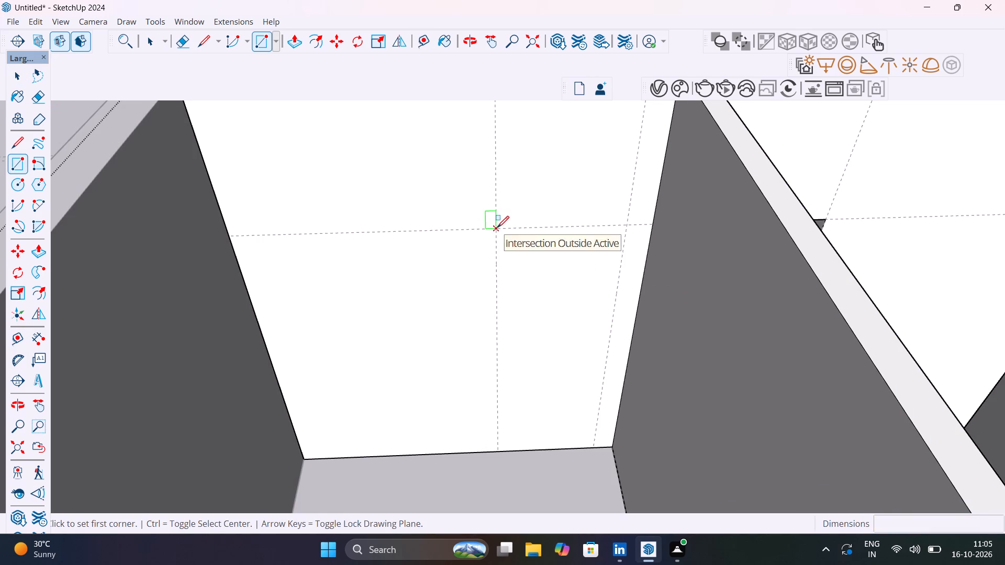
{"action": "left_click", "coordinate": [597, 447]}
{"action": "key", "text": "space"}
{"action": "left_click", "coordinate": [577, 409]}
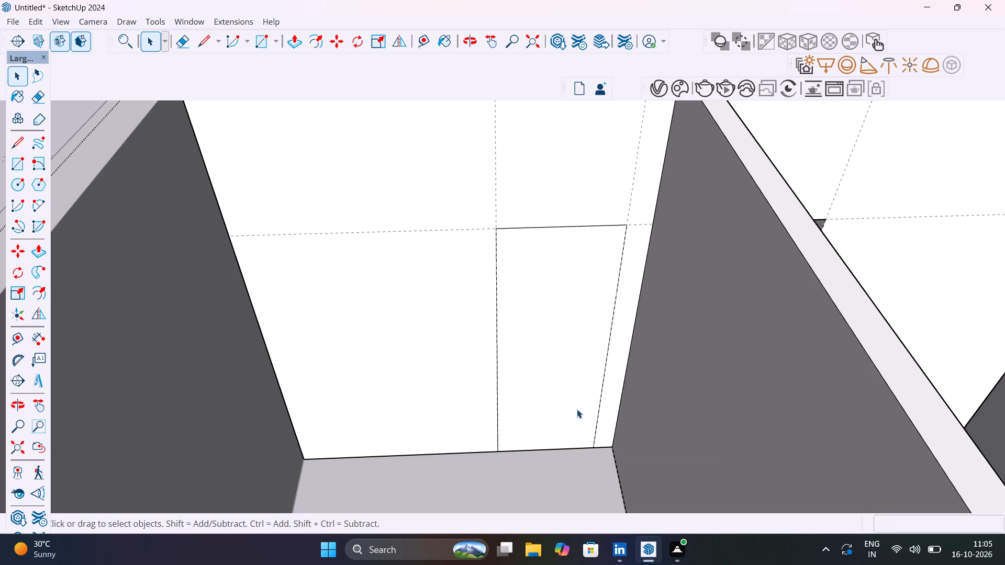
{"action": "key", "text": "p"}
{"action": "left_click", "coordinate": [577, 409]}
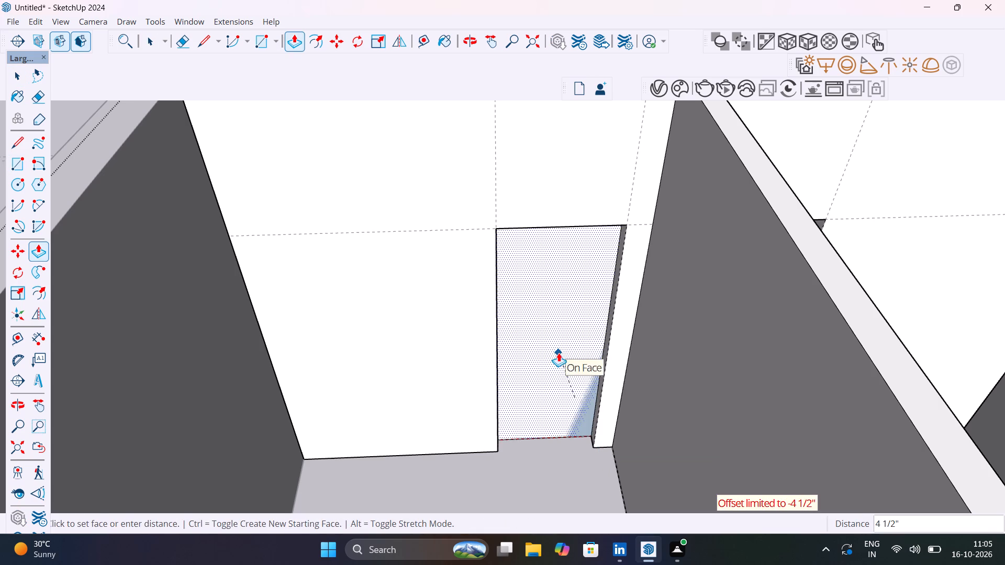
{"action": "left_click", "coordinate": [559, 353]}
{"action": "scroll", "coordinate": [569, 372], "scroll_direction": "down", "scroll_amount": 6}
{"action": "key", "text": "space"}
{"action": "left_click", "coordinate": [334, 350]}
Examine the door openings in the cross partitions and the overall wall layout from several sides of the model.
{"action": "scroll", "coordinate": [365, 356], "scroll_direction": "down", "scroll_amount": 1}
{"action": "middle_click_drag", "start_coordinate": [365, 356], "coordinate": [422, 353]}
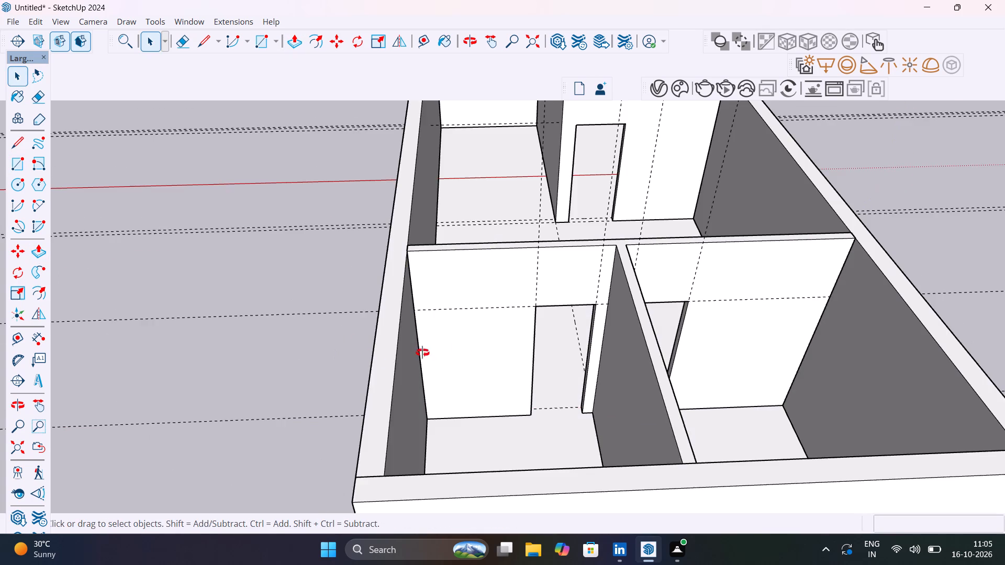
{"action": "middle_click_drag", "start_coordinate": [422, 353], "coordinate": [808, 291]}
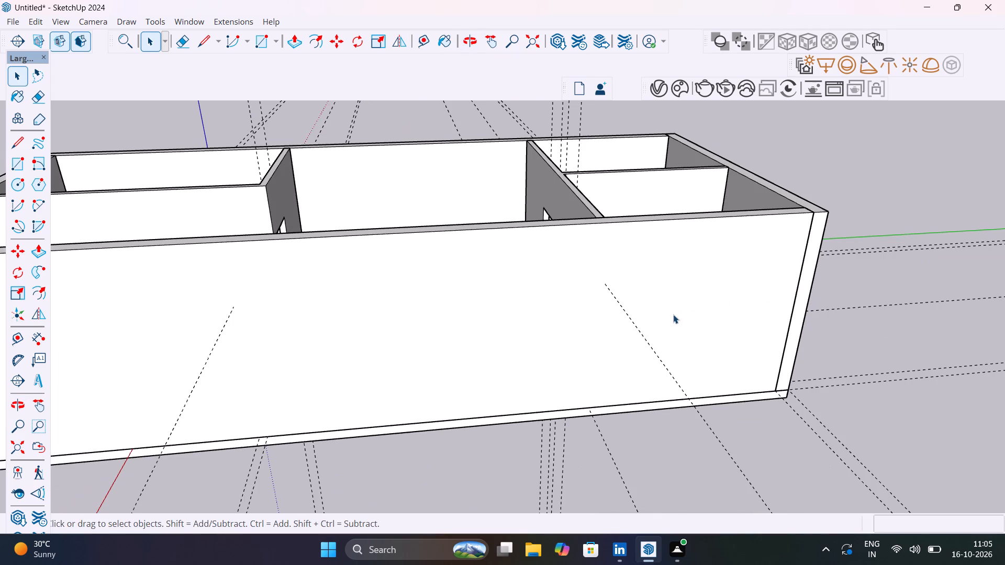
{"action": "scroll", "coordinate": [516, 280], "scroll_direction": "down", "scroll_amount": 5}
{"action": "middle_click_drag", "start_coordinate": [543, 317], "coordinate": [719, 370]}
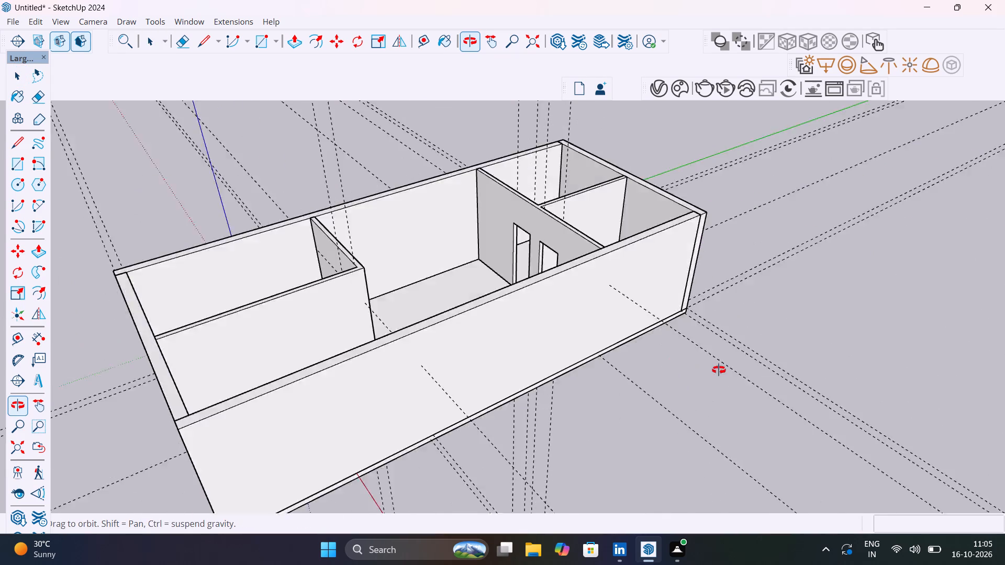
{"action": "middle_click_drag", "start_coordinate": [719, 370], "coordinate": [792, 369]}
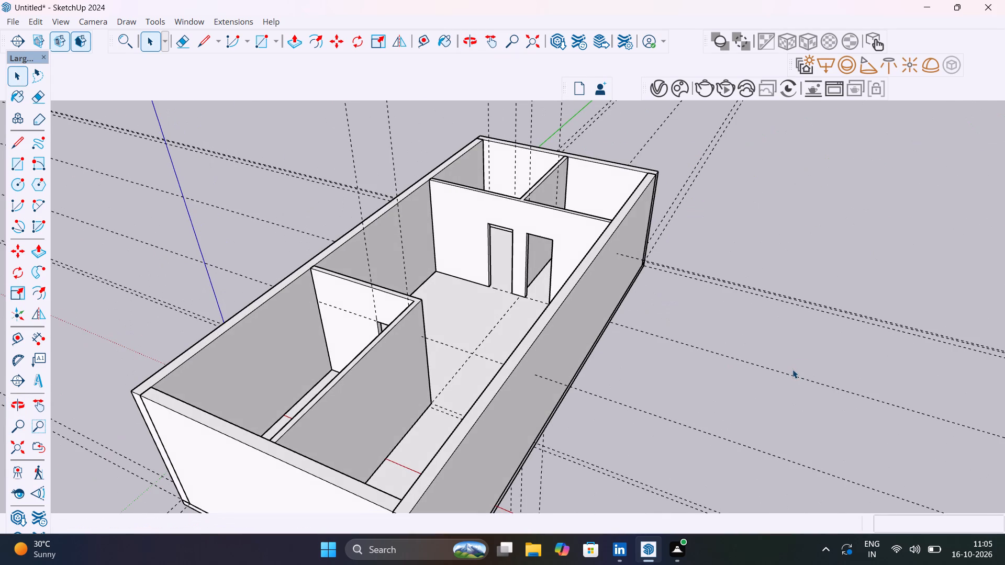
{"action": "scroll", "coordinate": [494, 330], "scroll_direction": "down", "scroll_amount": 4}
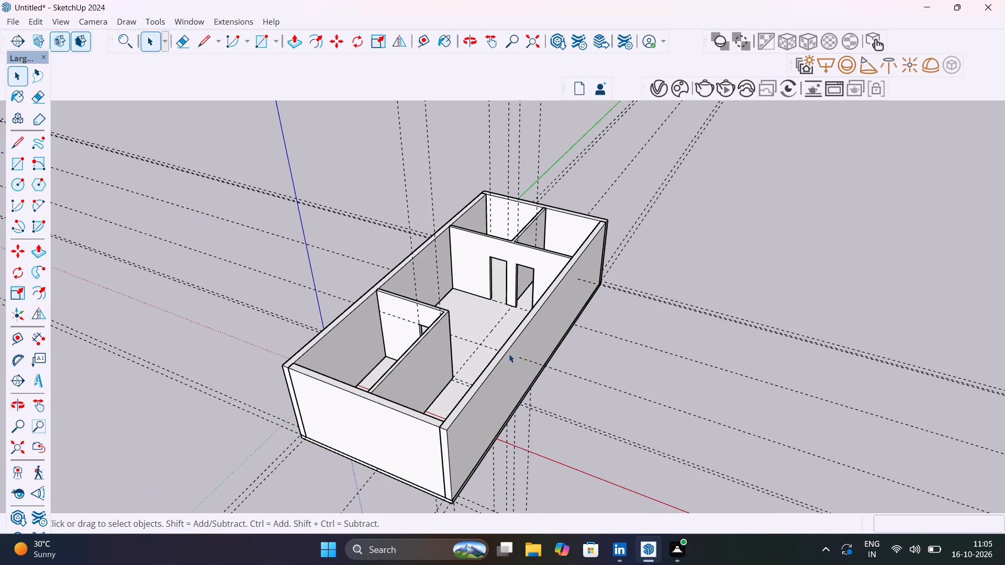
{"action": "middle_click_drag", "start_coordinate": [507, 351], "coordinate": [737, 344]}
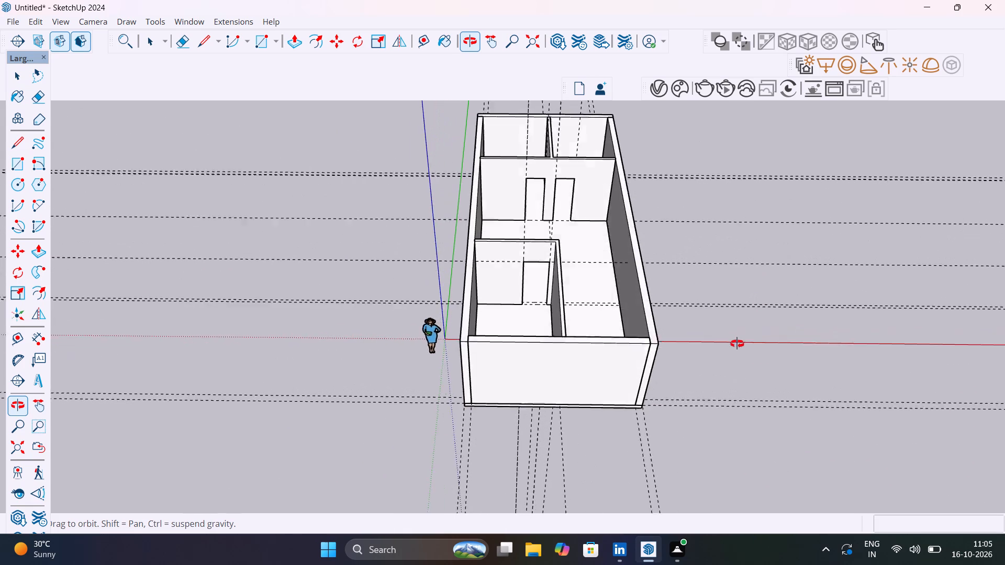
{"action": "middle_click_drag", "start_coordinate": [737, 344], "coordinate": [727, 378]}
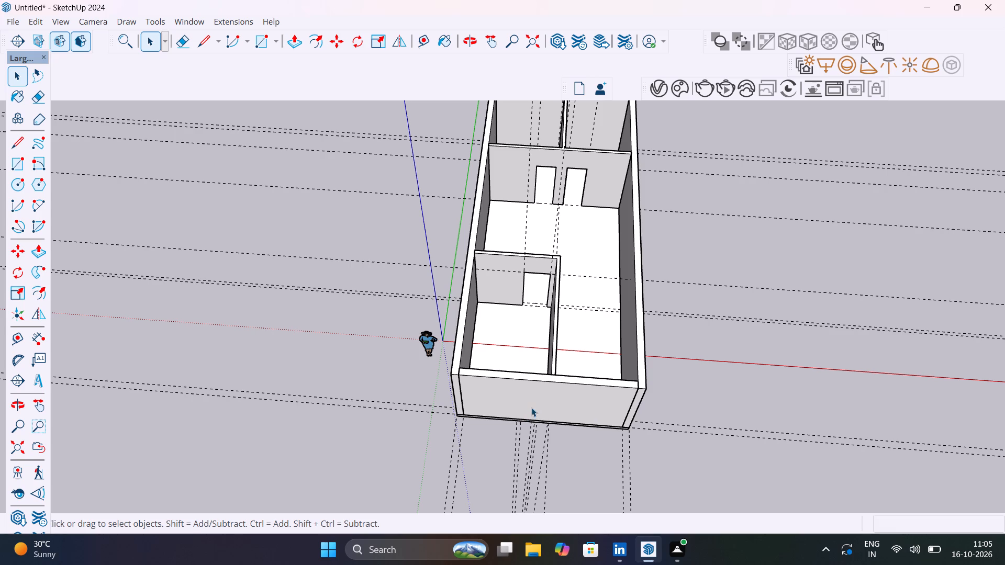
Delete the leftover vertical door guide standing in front of the outer end wall, in the enclosed room beside the scale figure.
{"action": "scroll", "coordinate": [545, 385], "scroll_direction": "up", "scroll_amount": 2}
{"action": "middle_click_drag", "start_coordinate": [557, 395], "coordinate": [528, 379]}
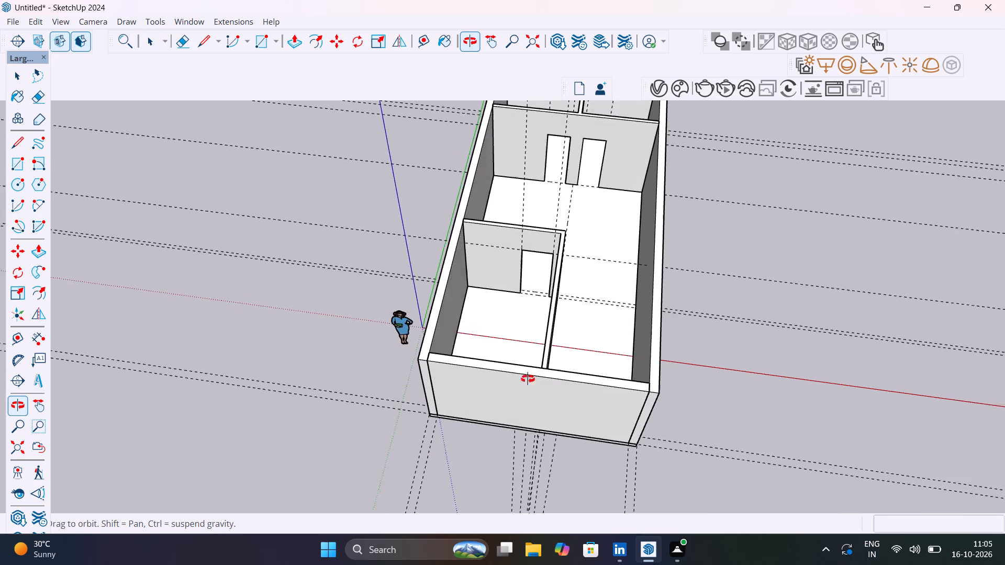
{"action": "middle_click_drag", "start_coordinate": [528, 379], "coordinate": [475, 369]}
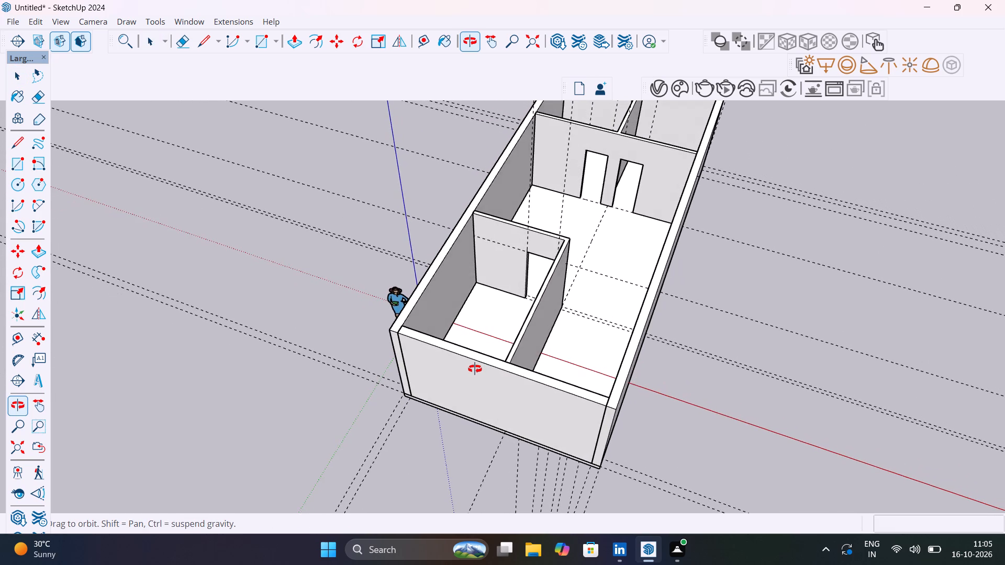
{"action": "middle_click_drag", "start_coordinate": [475, 369], "coordinate": [347, 423]}
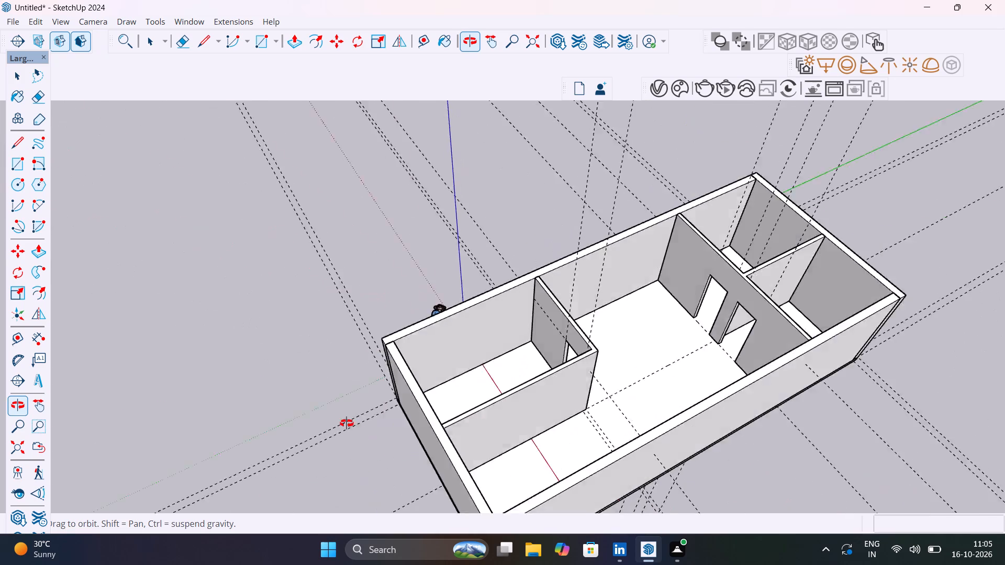
{"action": "middle_click_drag", "start_coordinate": [347, 423], "coordinate": [282, 424]}
{"action": "scroll", "coordinate": [394, 356], "scroll_direction": "up", "scroll_amount": 5}
{"action": "middle_click_drag", "start_coordinate": [408, 372], "coordinate": [282, 365]}
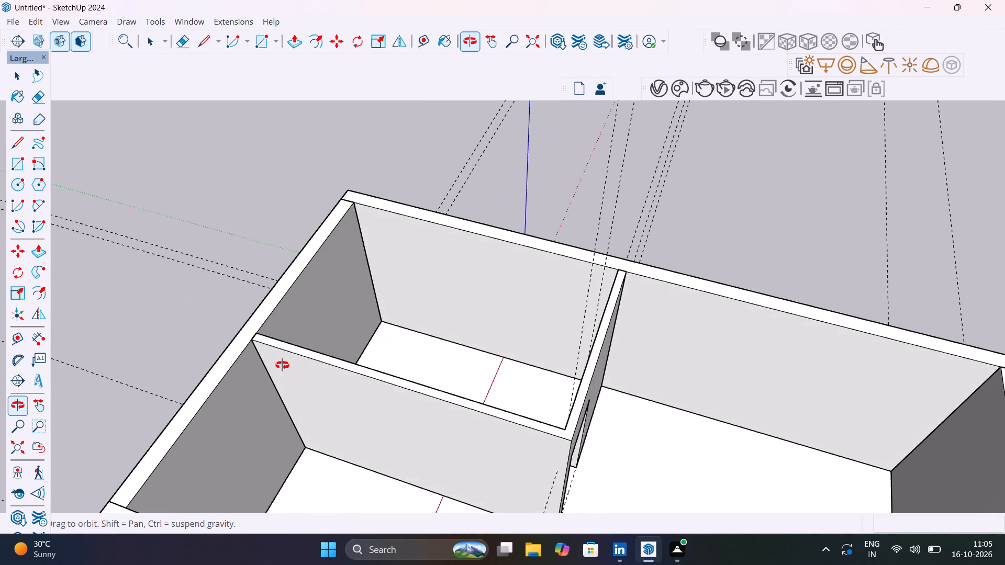
{"action": "middle_click_drag", "start_coordinate": [282, 365], "coordinate": [204, 391]}
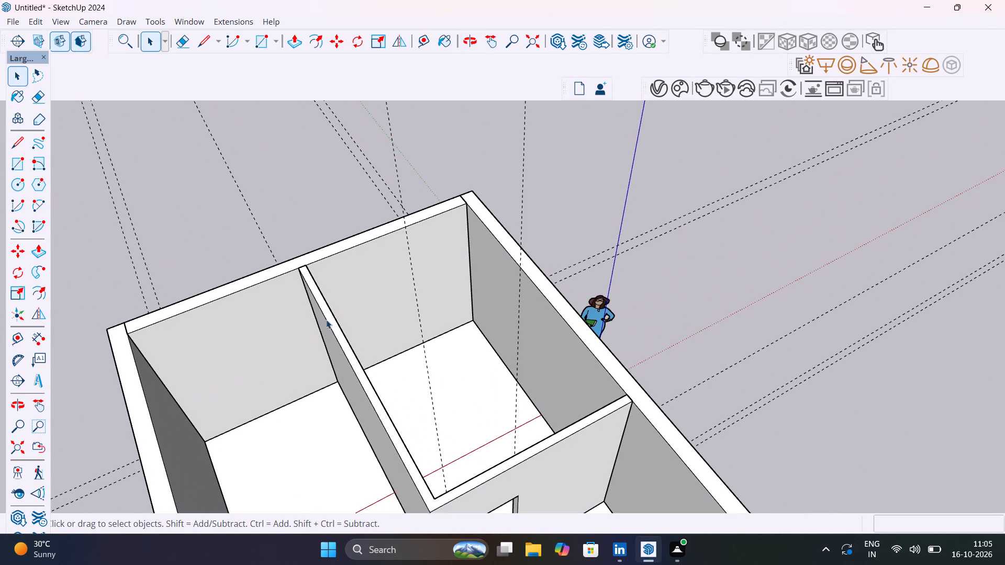
{"action": "middle_click_drag", "start_coordinate": [401, 344], "coordinate": [358, 377], "text": "shift"}
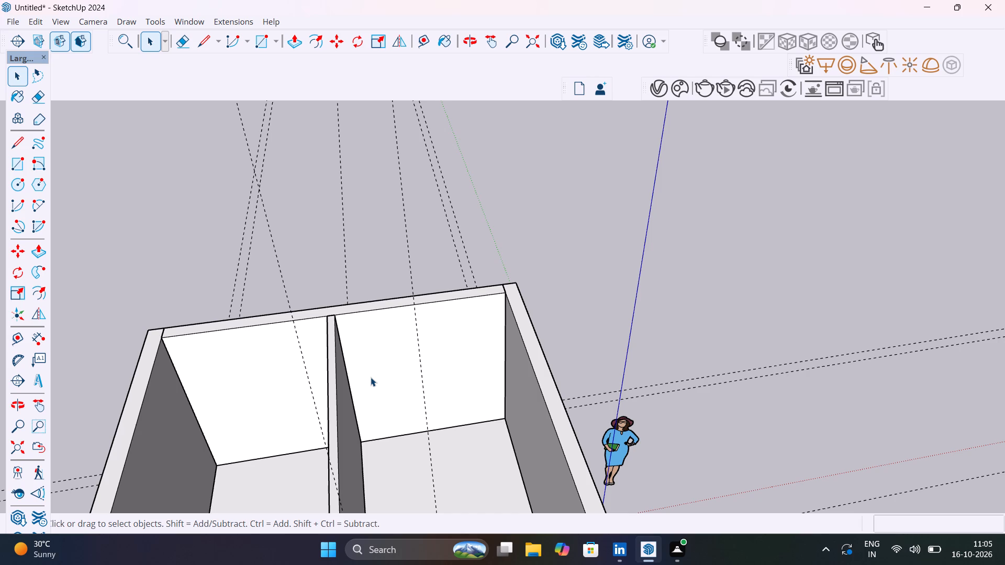
{"action": "key", "text": "l"}
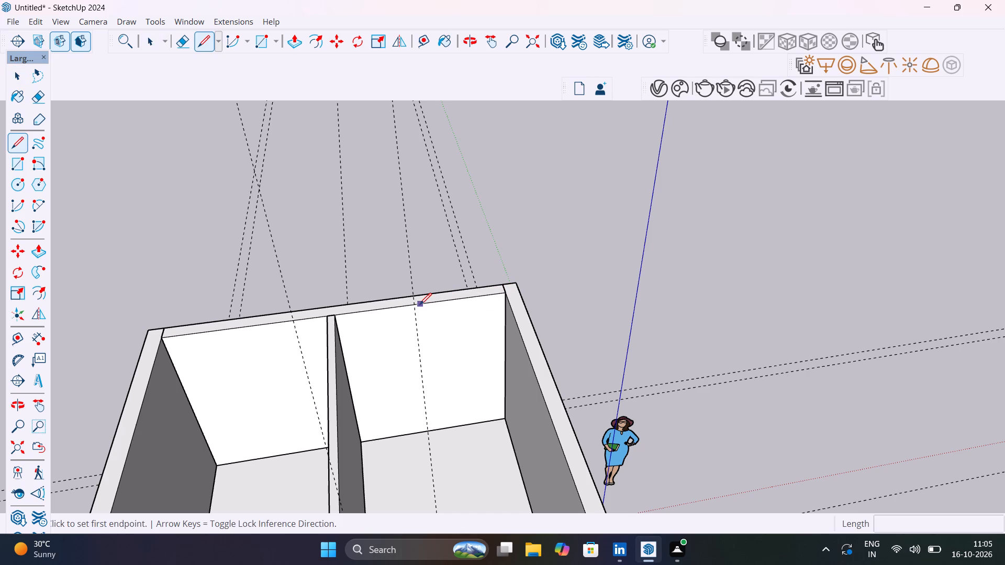
{"action": "key", "text": "space"}
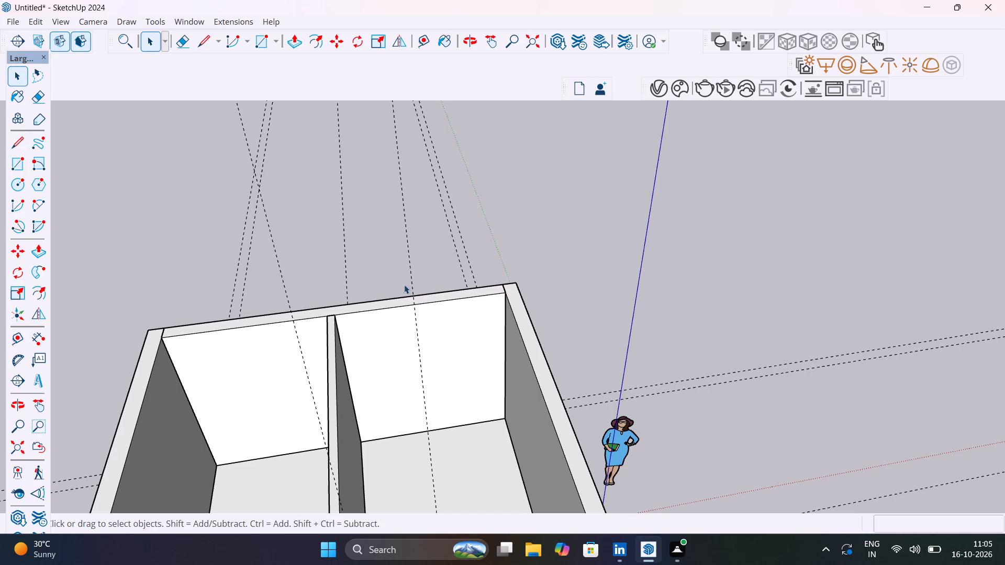
{"action": "left_click", "coordinate": [411, 273]}
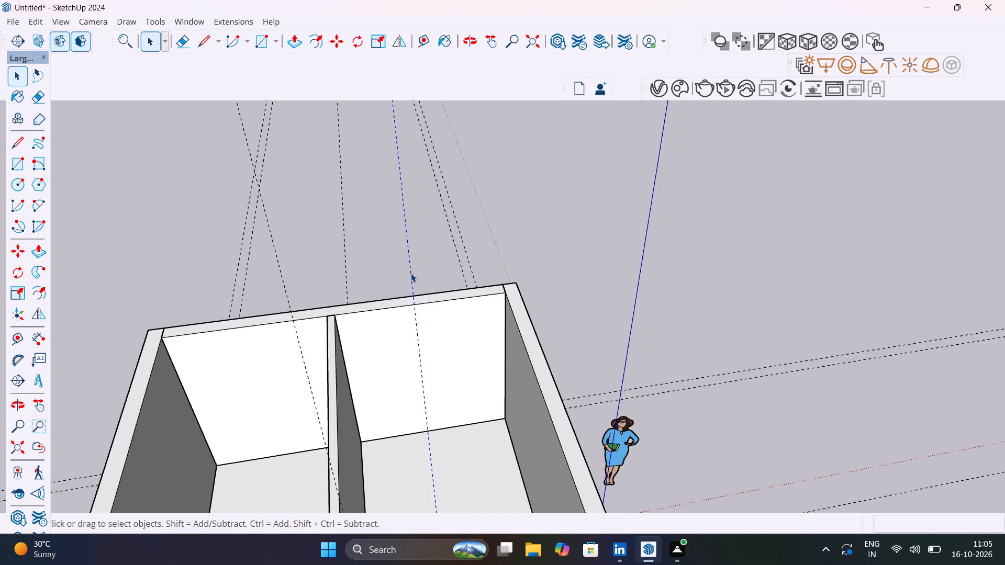
{"action": "key", "text": "Delete"}
Measure the outer end wall's inner top edge between the dividing partition and the side wall beside the scale figure.
{"action": "middle_click_drag", "start_coordinate": [409, 370], "coordinate": [411, 322]}
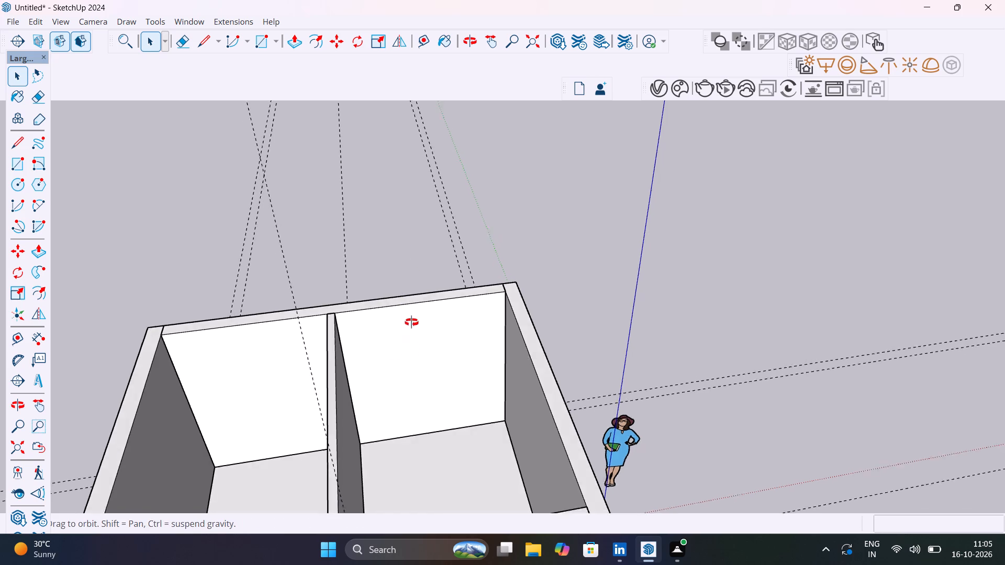
{"action": "middle_click_drag", "start_coordinate": [411, 322], "coordinate": [389, 301]}
{"action": "scroll", "coordinate": [399, 299], "scroll_direction": "up", "scroll_amount": 5}
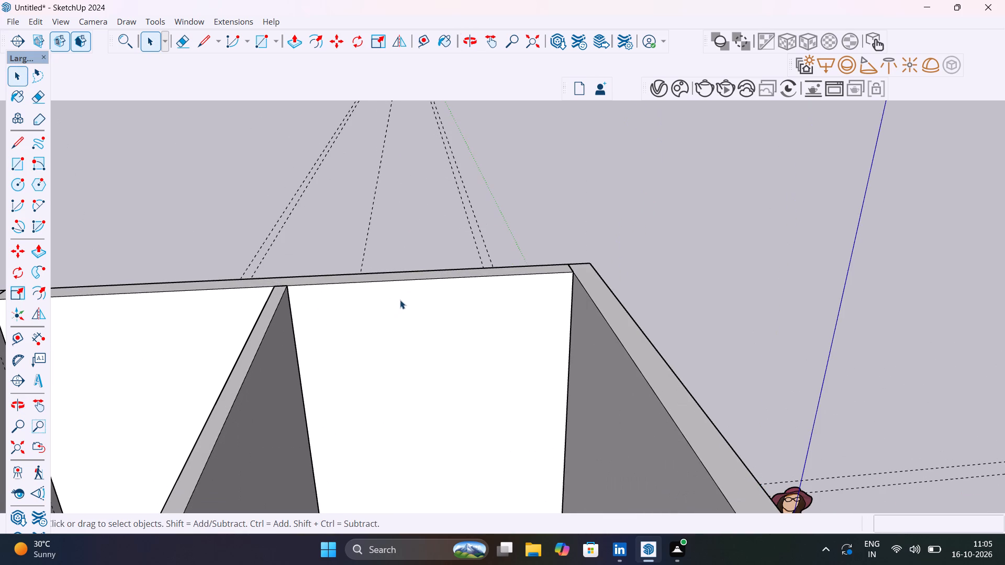
{"action": "key", "text": "l"}
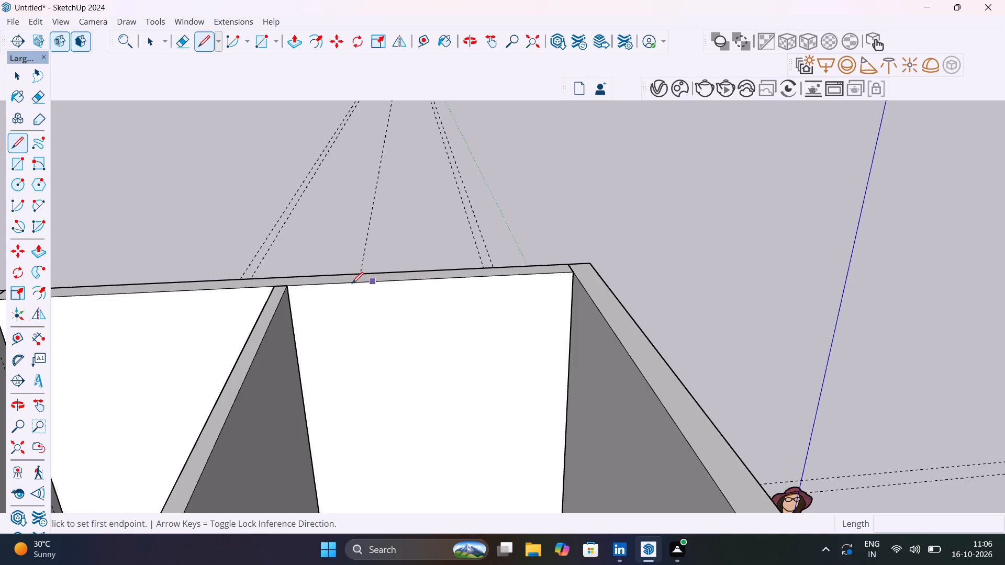
{"action": "left_click", "coordinate": [284, 285]}
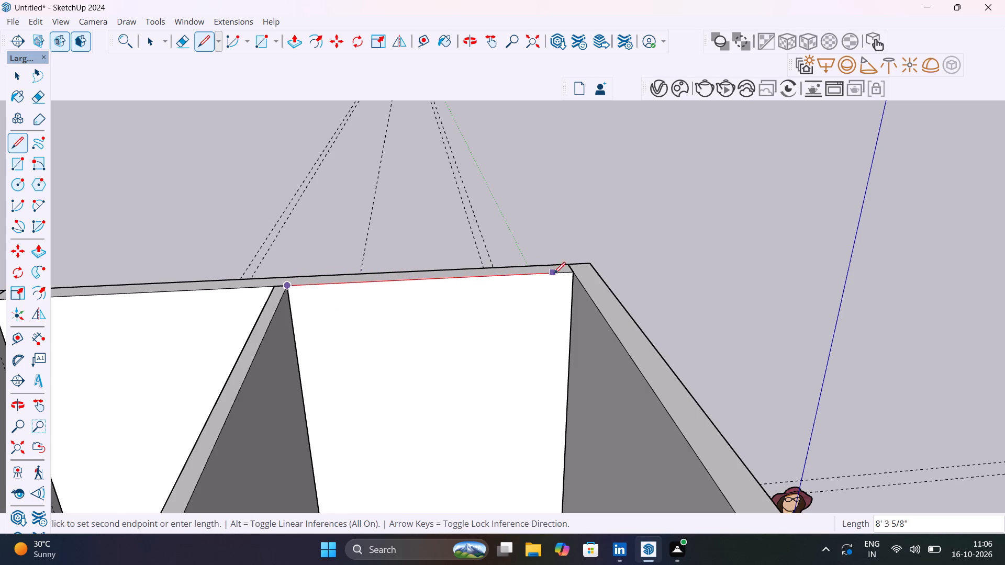
{"action": "key", "text": "Escape"}
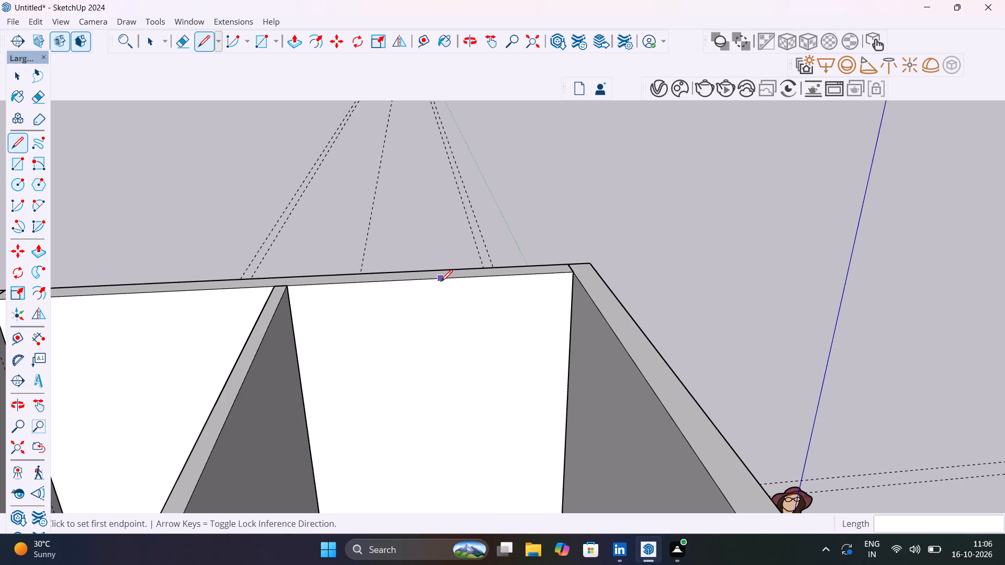
{"action": "key", "text": "space"}
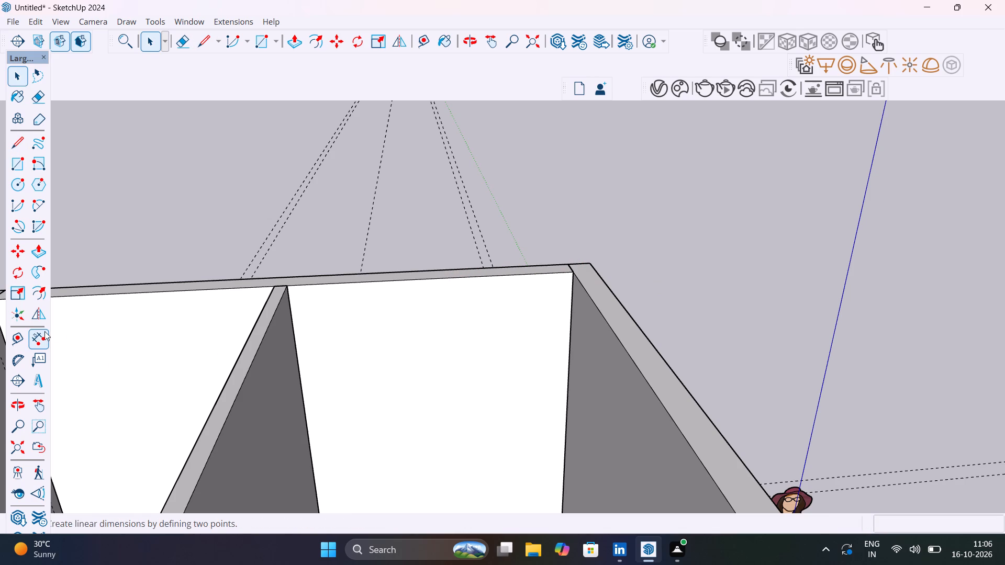
{"action": "left_click", "coordinate": [44, 330]}
{"action": "left_click", "coordinate": [290, 288]}
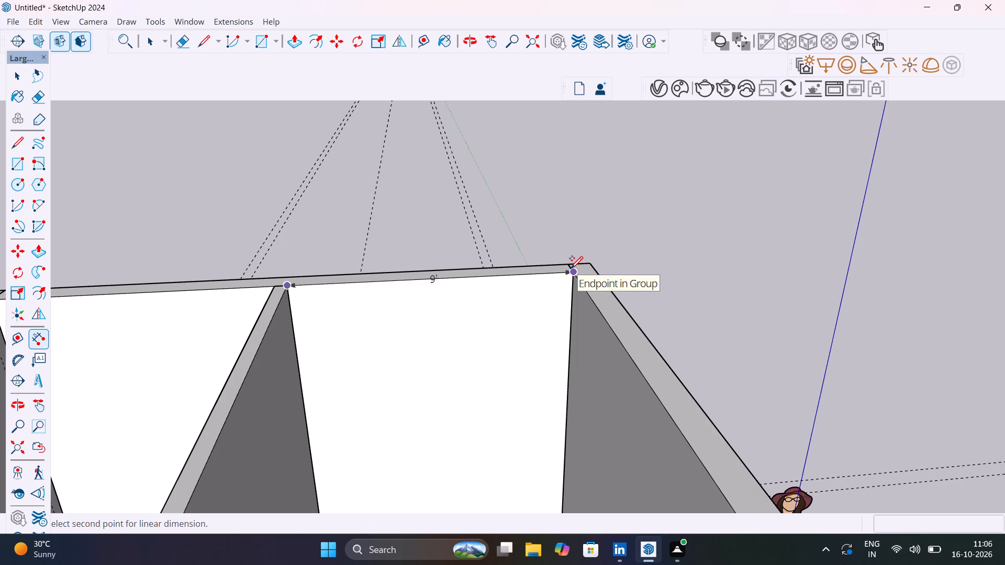
{"action": "key", "text": "Escape"}
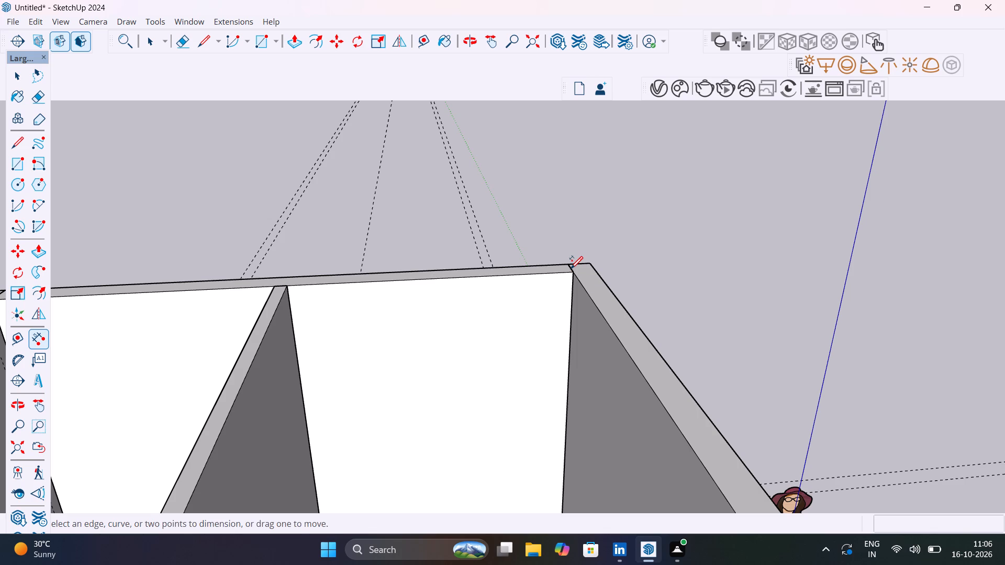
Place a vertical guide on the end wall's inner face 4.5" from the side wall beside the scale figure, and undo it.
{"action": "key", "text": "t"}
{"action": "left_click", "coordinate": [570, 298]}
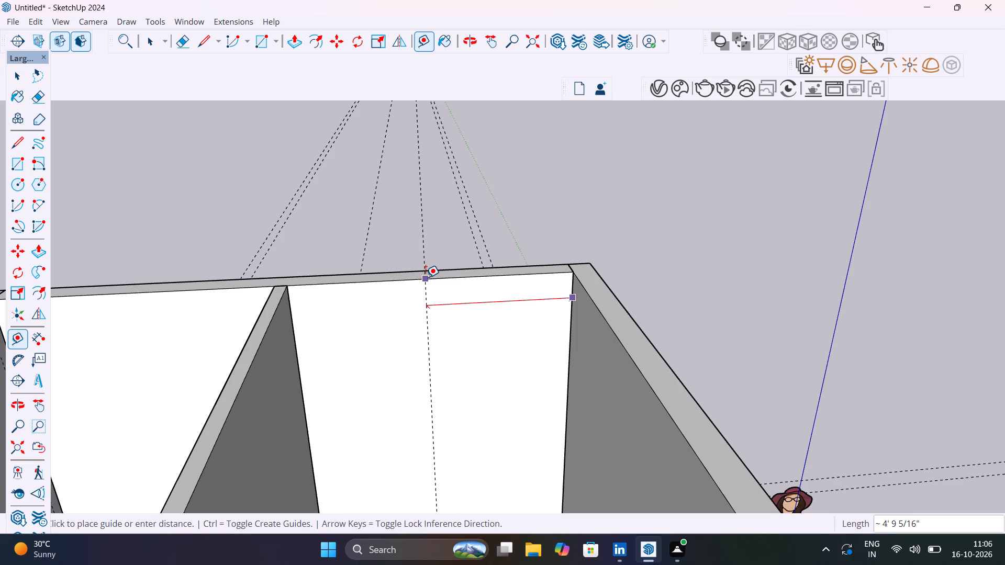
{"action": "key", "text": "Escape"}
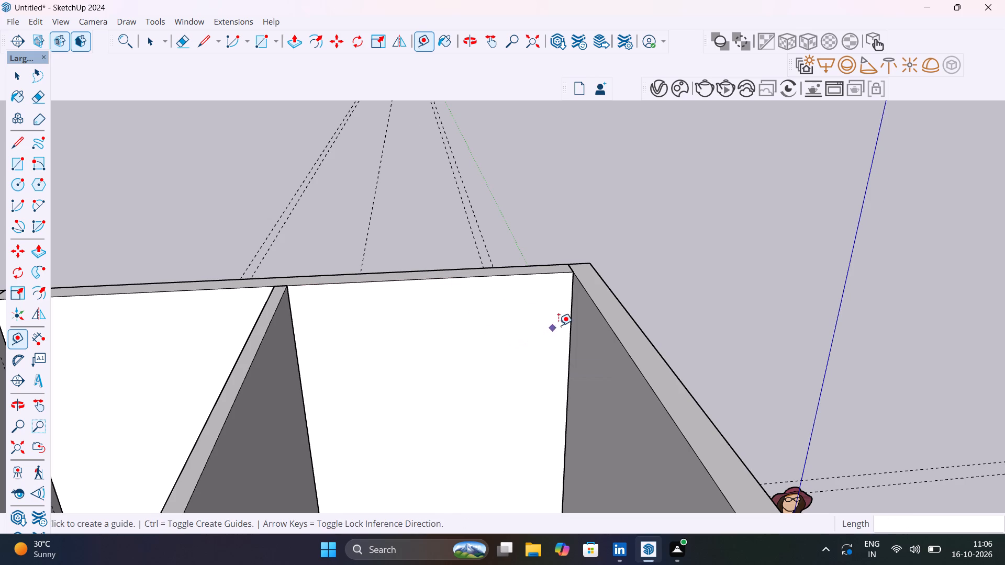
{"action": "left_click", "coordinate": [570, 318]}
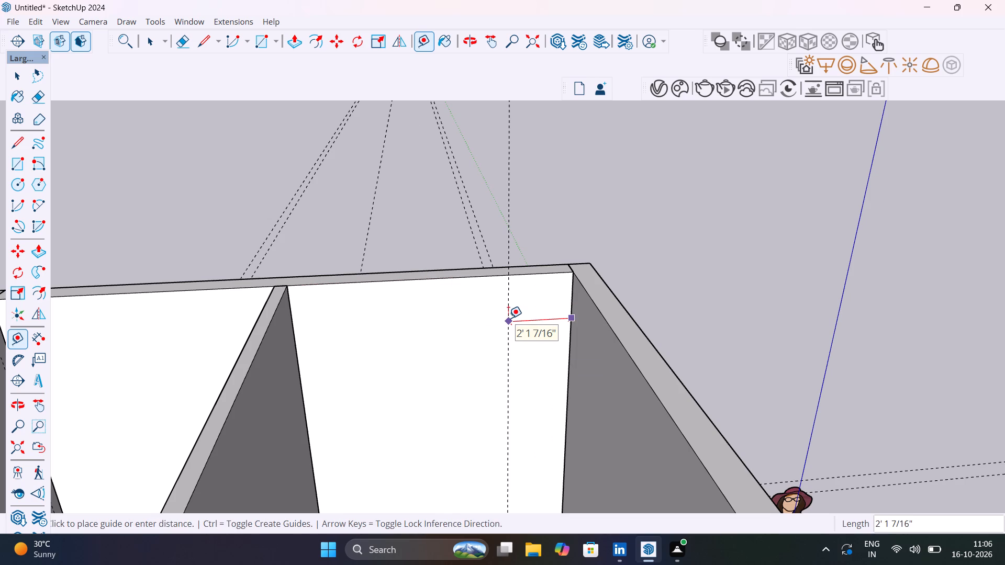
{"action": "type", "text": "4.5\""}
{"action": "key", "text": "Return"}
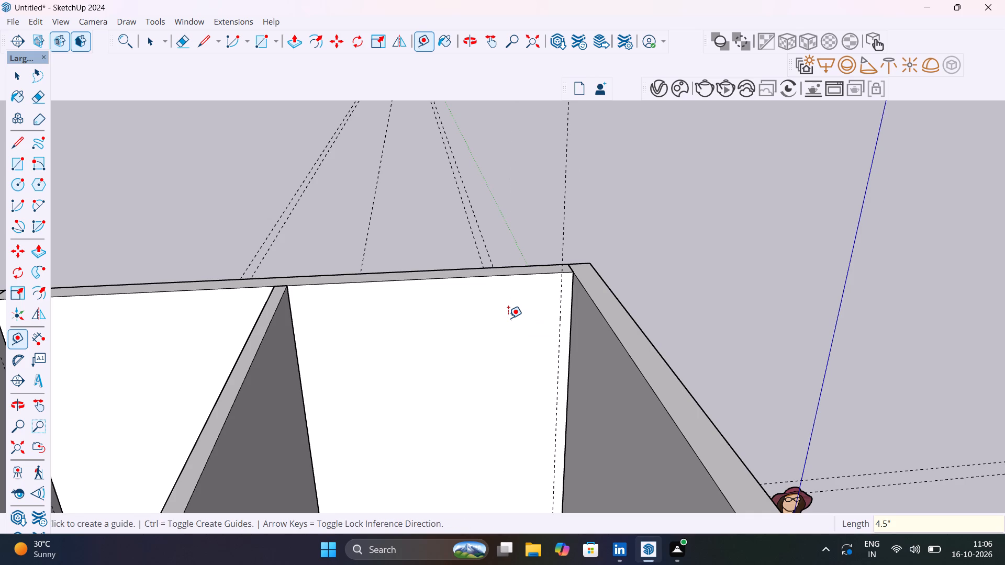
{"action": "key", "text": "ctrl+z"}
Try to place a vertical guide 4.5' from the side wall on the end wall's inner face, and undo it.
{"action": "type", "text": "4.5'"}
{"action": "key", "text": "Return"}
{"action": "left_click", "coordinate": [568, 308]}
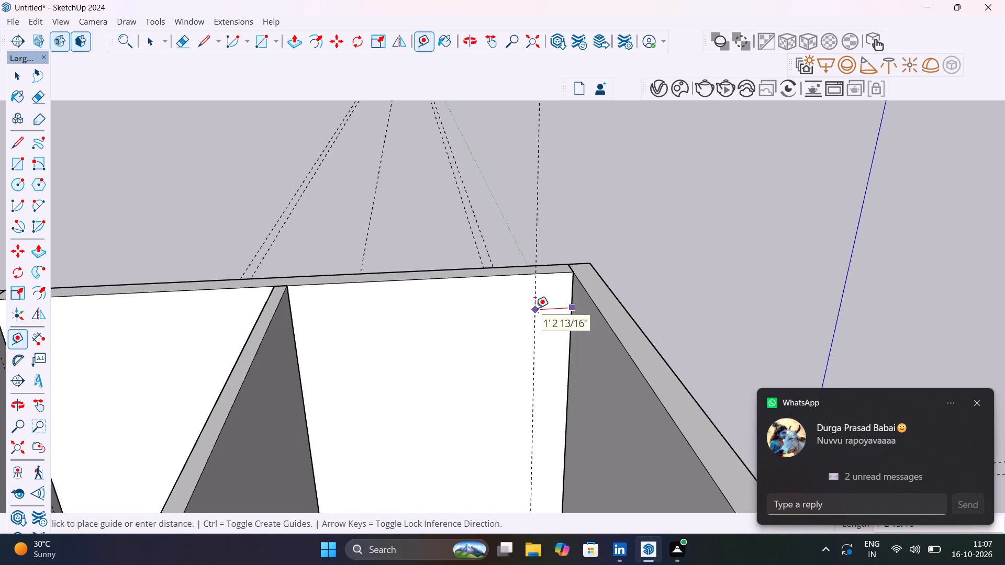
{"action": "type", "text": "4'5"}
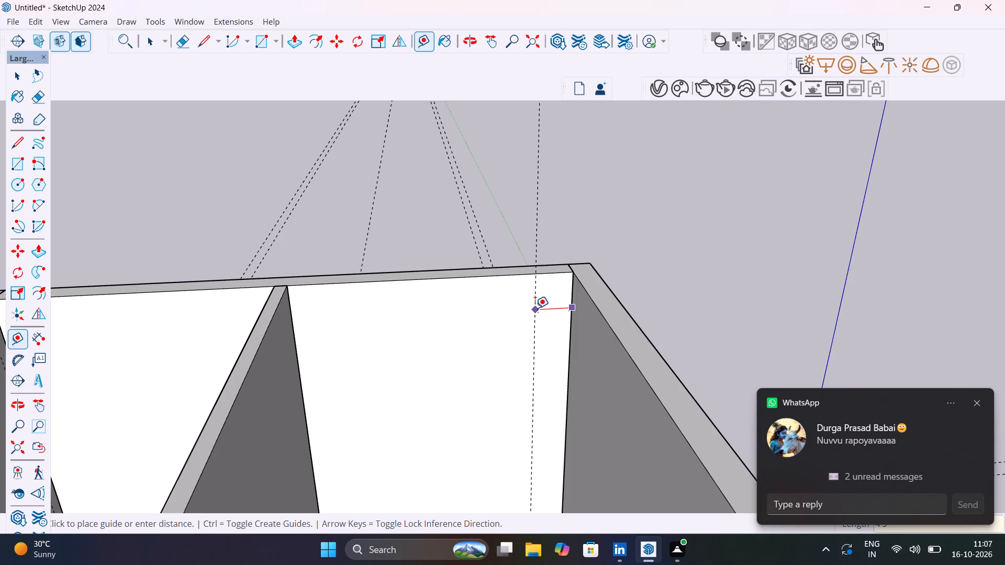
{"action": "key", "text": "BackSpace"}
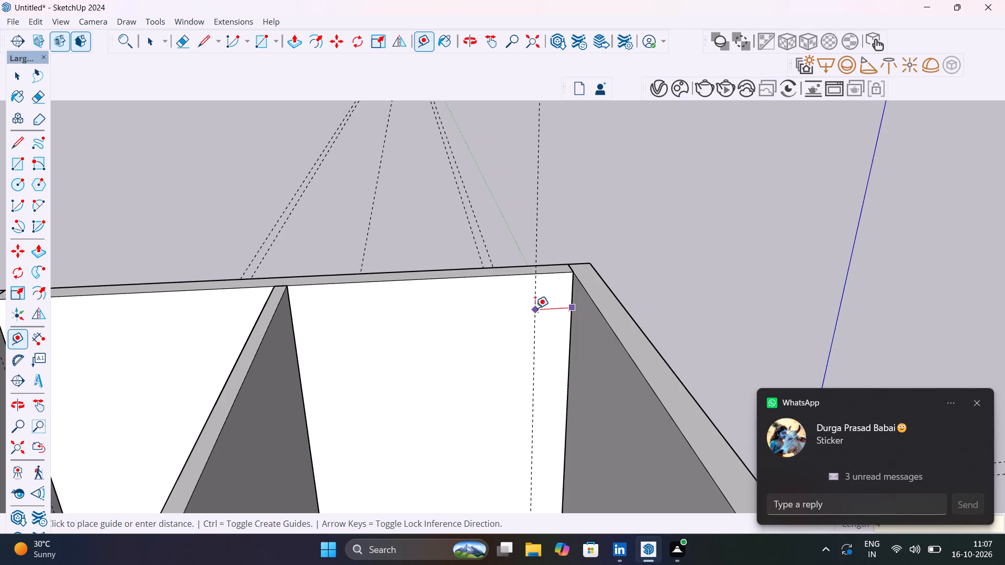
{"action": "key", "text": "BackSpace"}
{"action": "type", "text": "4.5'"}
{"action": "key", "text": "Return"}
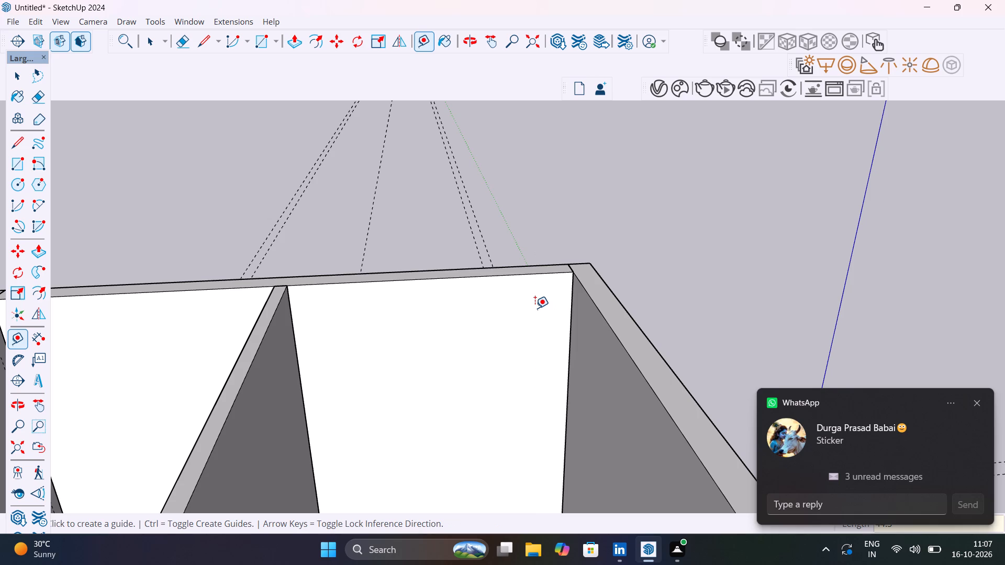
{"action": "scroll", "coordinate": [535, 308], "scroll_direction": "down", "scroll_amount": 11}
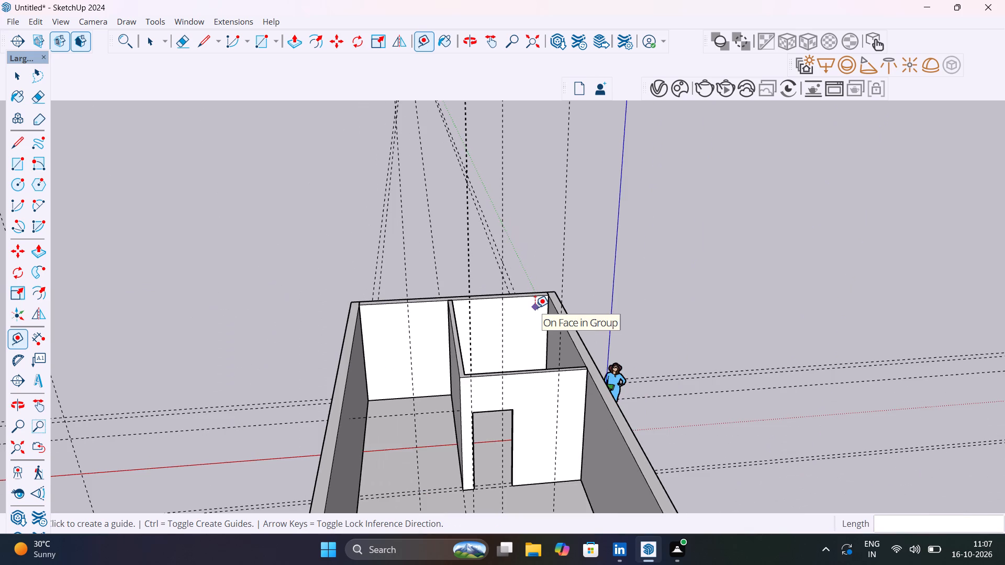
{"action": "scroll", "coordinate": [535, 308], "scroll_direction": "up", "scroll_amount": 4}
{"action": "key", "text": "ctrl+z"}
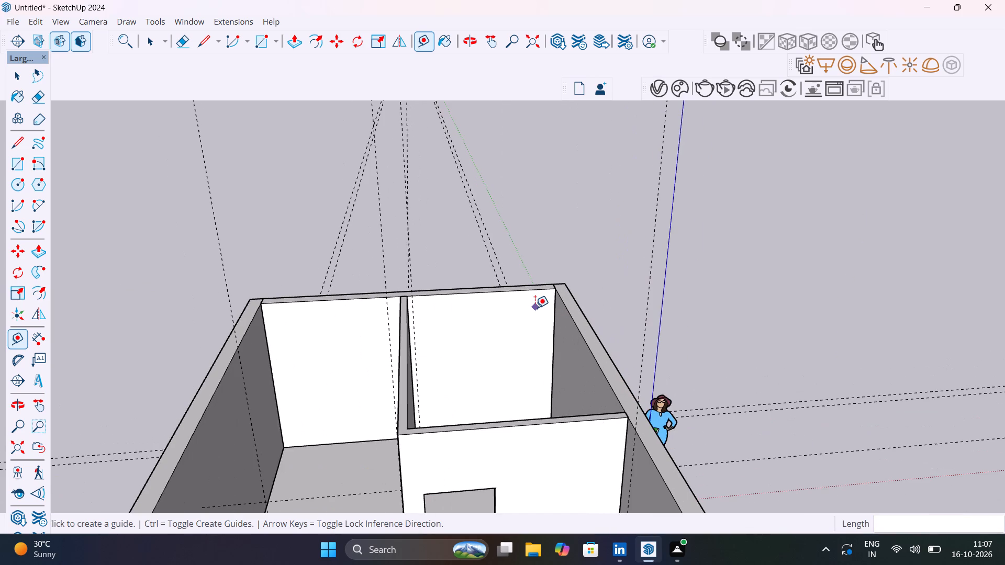
Place a vertical guide on the end wall's inner face 4'.5" from the side wall beside the scale figure.
{"action": "scroll", "coordinate": [521, 305], "scroll_direction": "up", "scroll_amount": 4}
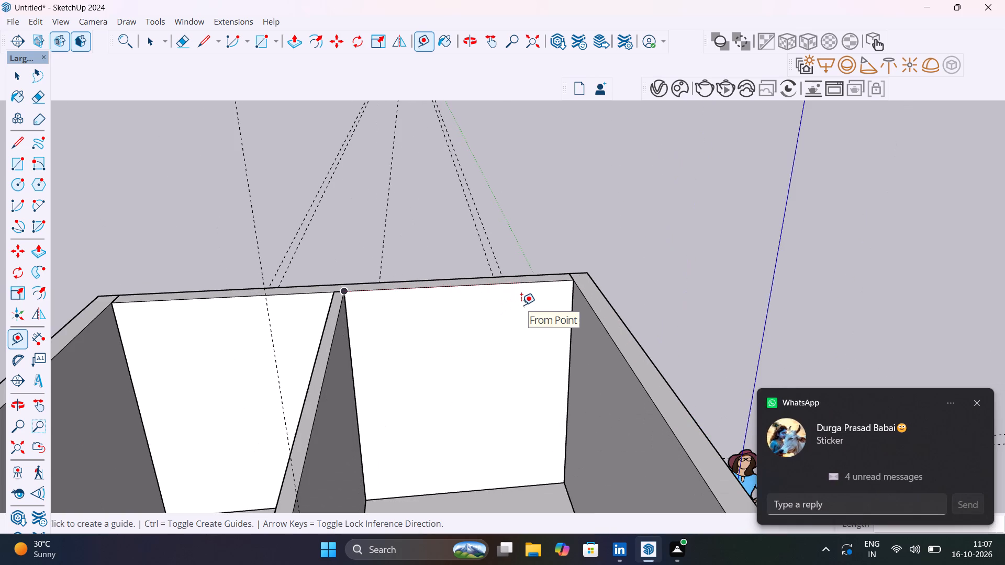
{"action": "left_click", "coordinate": [575, 318]}
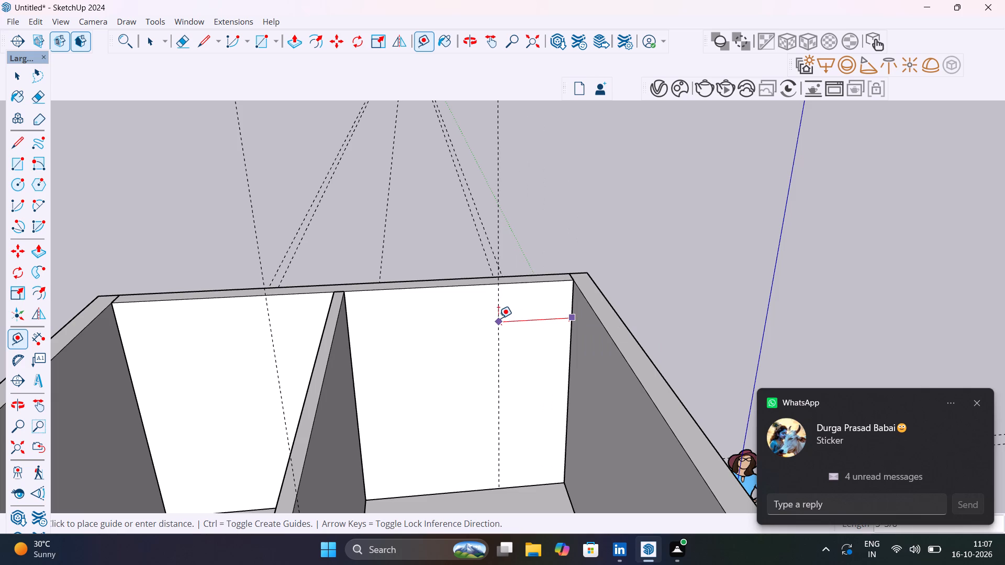
{"action": "type", "text": "4'"}
{"action": "type", "text": ".5\""}
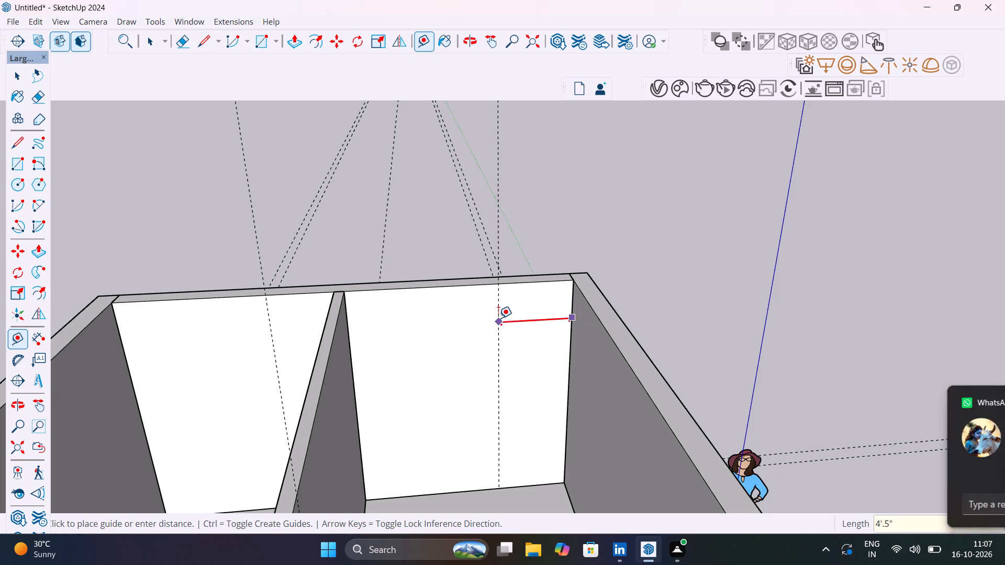
{"action": "key", "text": "Return"}
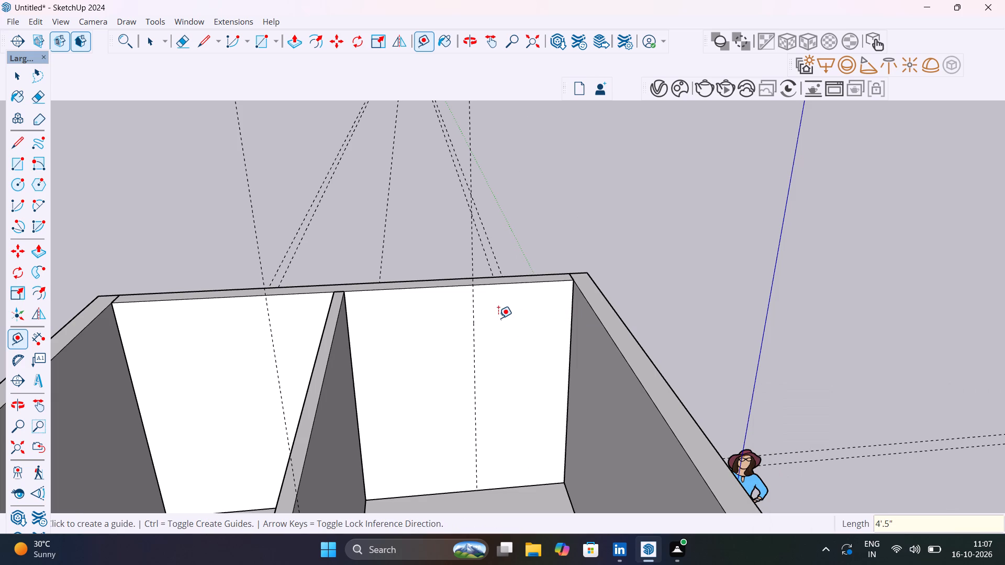
Place two more vertical guides on the end wall, 2' to either side of the new vertical guide.
{"action": "scroll", "coordinate": [467, 348], "scroll_direction": "up", "scroll_amount": 4}
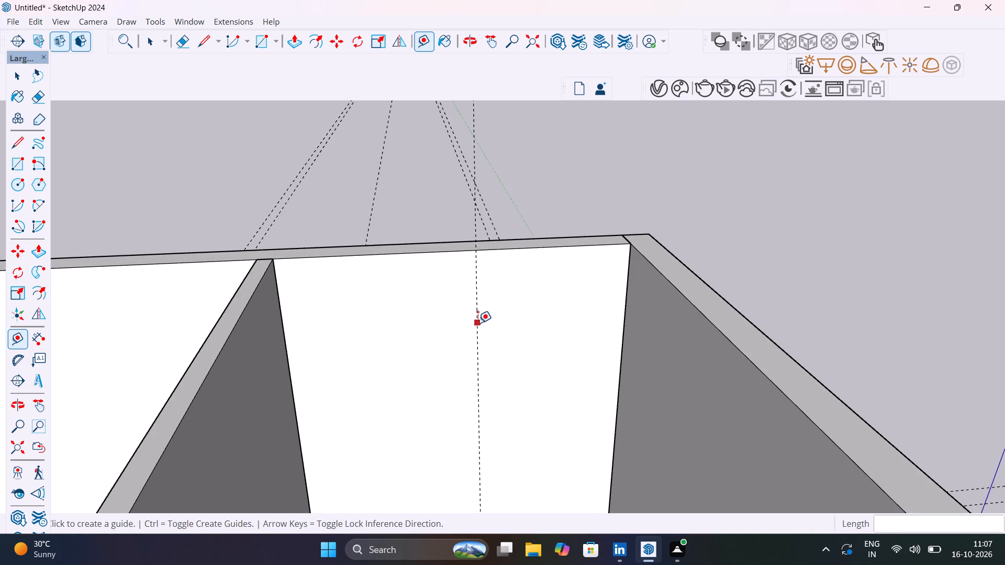
{"action": "scroll", "coordinate": [478, 323], "scroll_direction": "up", "scroll_amount": 1}
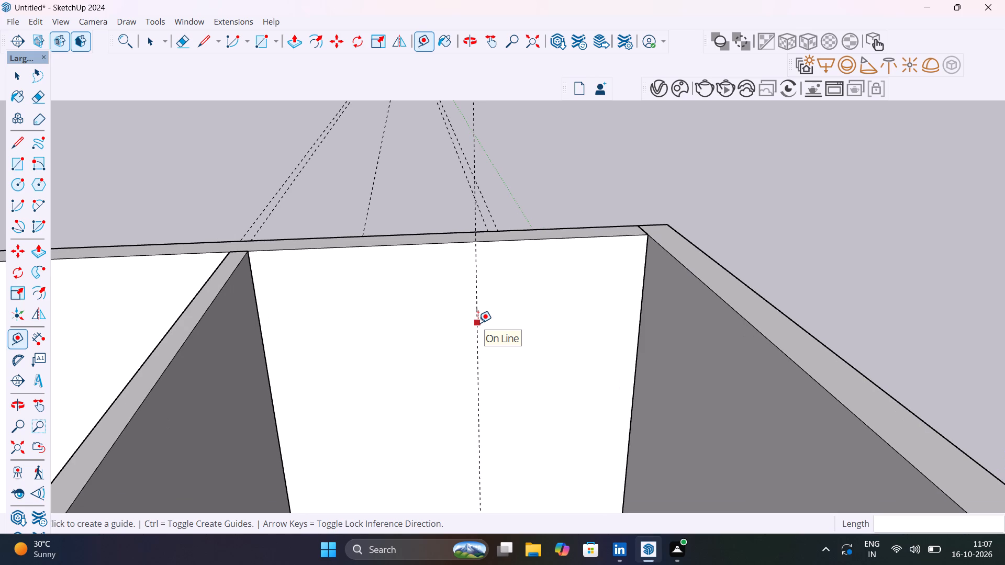
{"action": "left_click", "coordinate": [478, 323]}
{"action": "type", "text": "2'"}
{"action": "key", "text": "Return"}
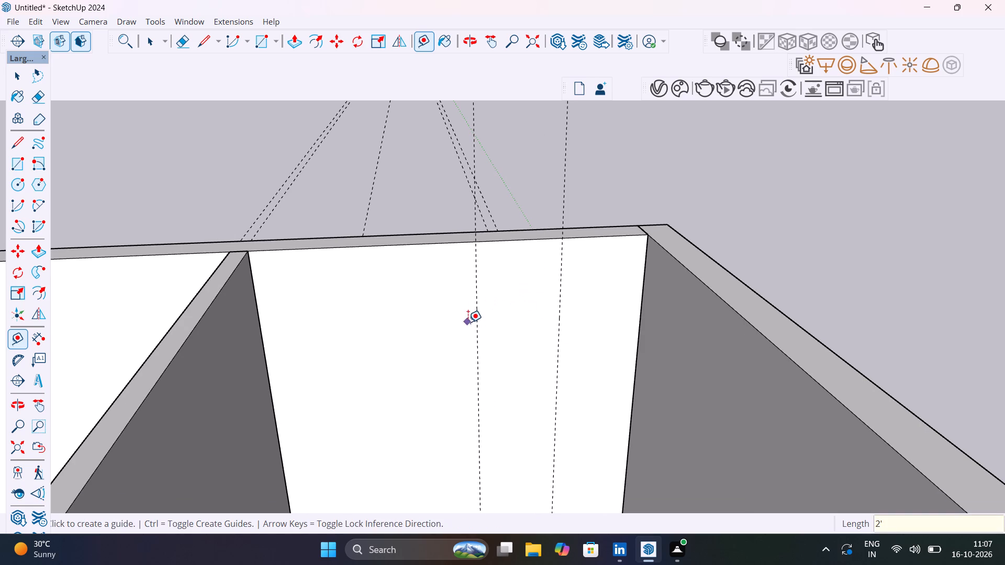
{"action": "left_click", "coordinate": [476, 313]}
{"action": "type", "text": "2'"}
{"action": "key", "text": "Return"}
Place horizontal guides on the end wall's inner face, one 3' above the floor and another 4' above that one.
{"action": "scroll", "coordinate": [453, 314], "scroll_direction": "down", "scroll_amount": 9}
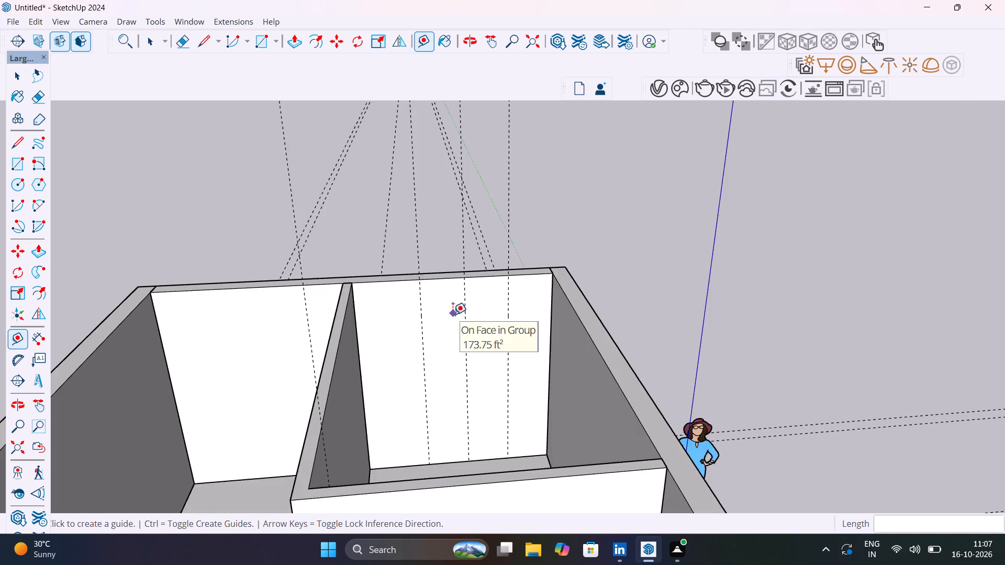
{"action": "scroll", "coordinate": [453, 314], "scroll_direction": "down", "scroll_amount": 1}
{"action": "scroll", "coordinate": [449, 419], "scroll_direction": "up", "scroll_amount": 9}
{"action": "middle_click_drag", "start_coordinate": [457, 439], "coordinate": [457, 512]}
{"action": "scroll", "coordinate": [457, 513], "scroll_direction": "down", "scroll_amount": 1}
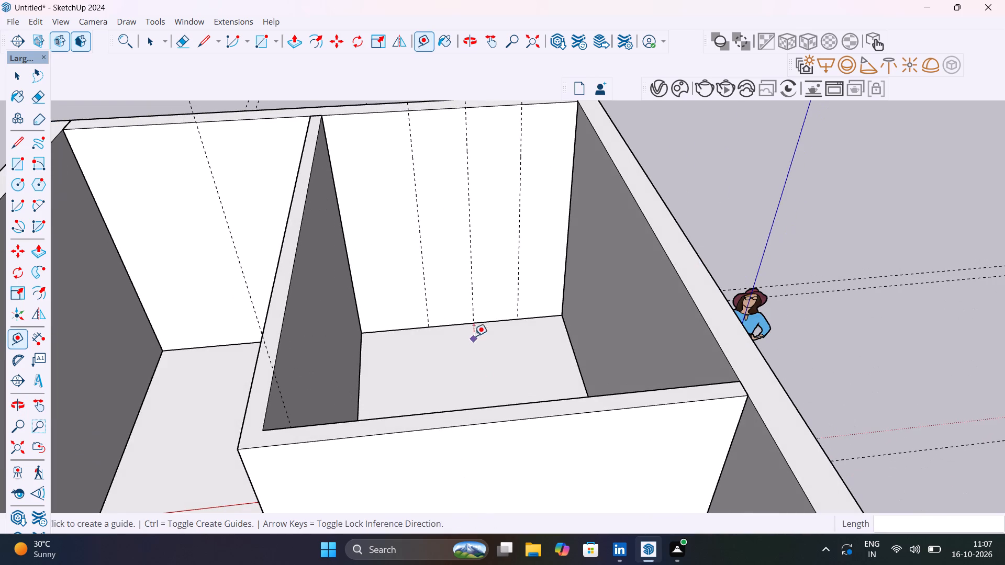
{"action": "left_click", "coordinate": [454, 322]}
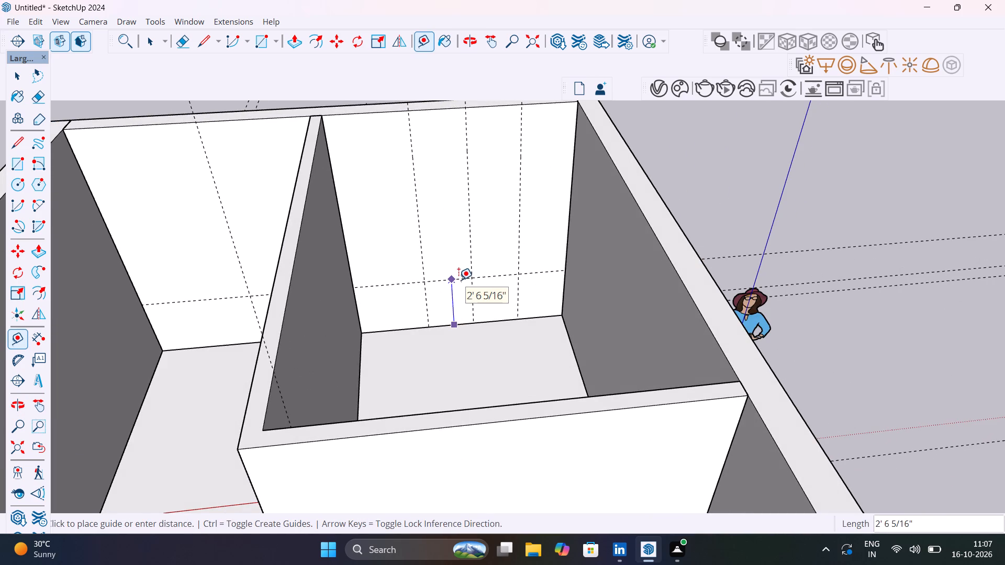
{"action": "type", "text": "3'"}
{"action": "key", "text": "Return"}
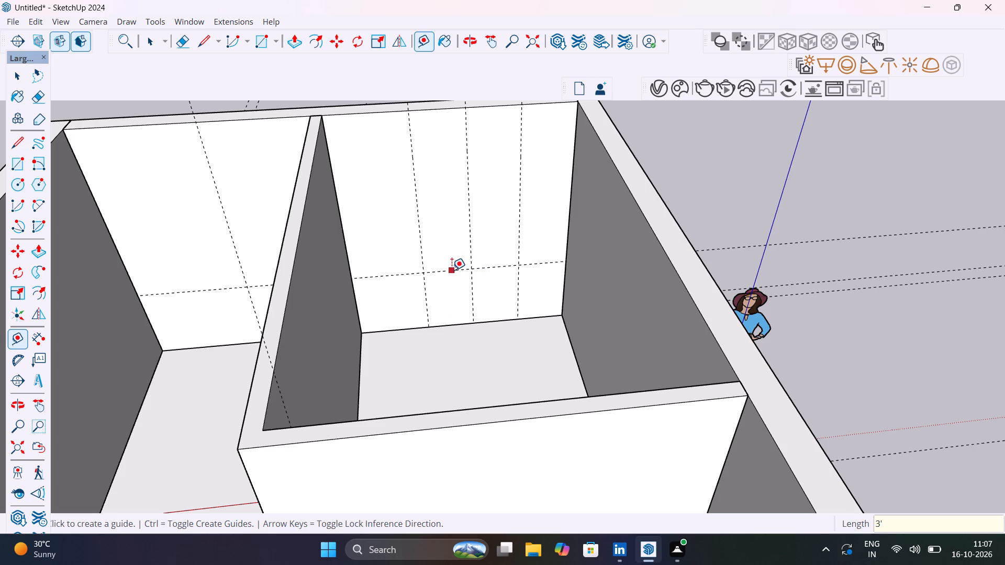
{"action": "left_click", "coordinate": [452, 269]}
{"action": "type", "text": "4'"}
{"action": "key", "text": "Return"}
Cut a 4' by 4' window opening in the end wall group between the outer guides, pushing it 9" through the wall.
{"action": "key", "text": "space"}
{"action": "double_click", "coordinate": [440, 202]}
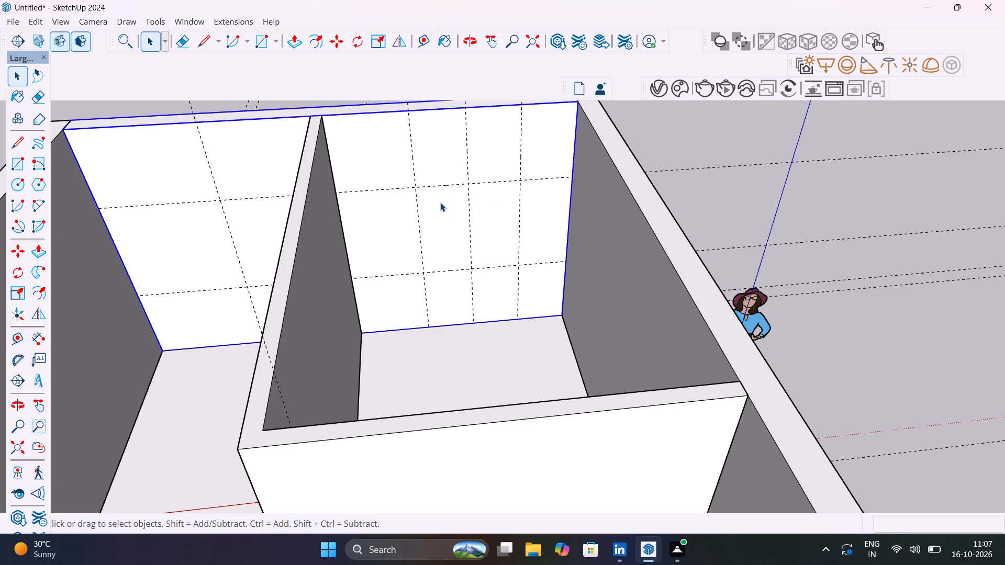
{"action": "key", "text": "r"}
{"action": "left_click", "coordinate": [415, 186]}
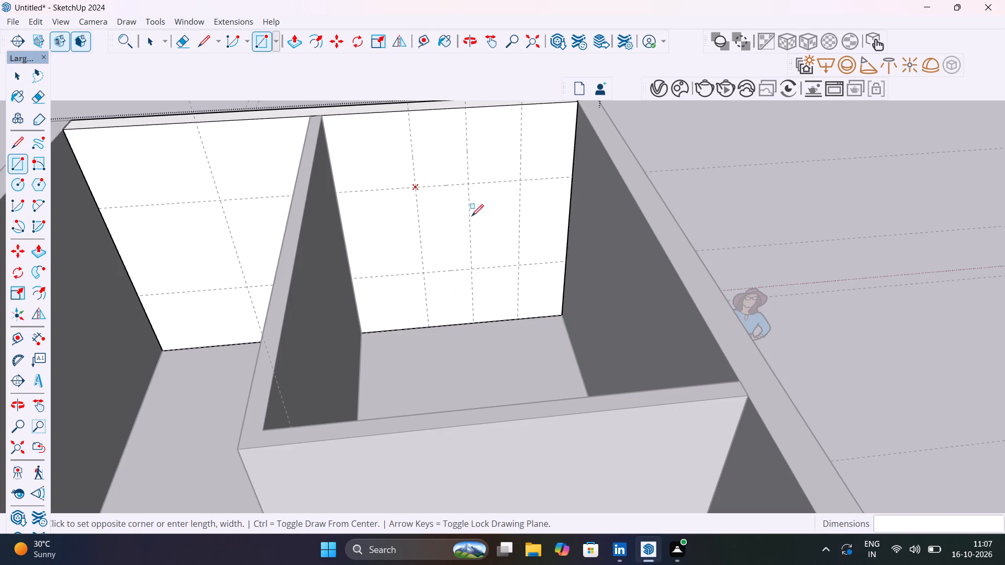
{"action": "left_click", "coordinate": [519, 264]}
{"action": "key", "text": "p"}
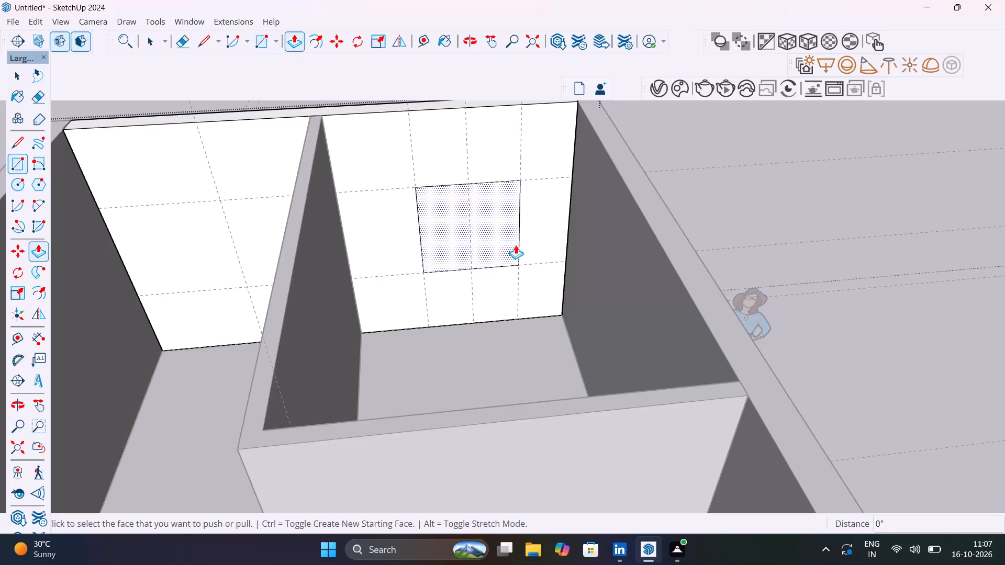
{"action": "left_click", "coordinate": [505, 238]}
{"action": "left_click", "coordinate": [492, 221]}
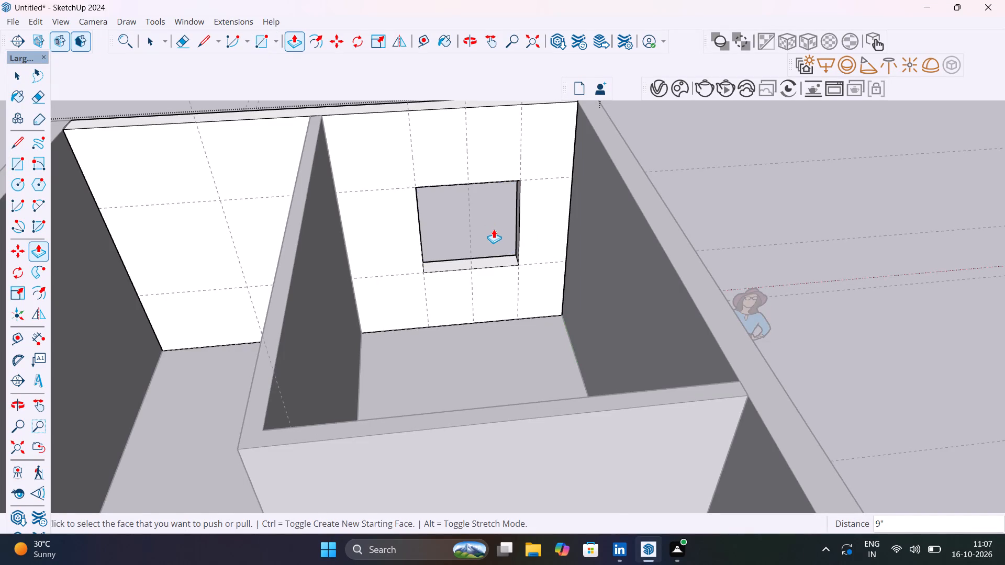
{"action": "scroll", "coordinate": [494, 229], "scroll_direction": "down", "scroll_amount": 6}
{"action": "key", "text": "space"}
{"action": "left_click", "coordinate": [704, 192]}
Examine the window opening from inside the rooms and from outside the end wall, along with the overall wall layout.
{"action": "scroll", "coordinate": [331, 222], "scroll_direction": "up", "scroll_amount": 4}
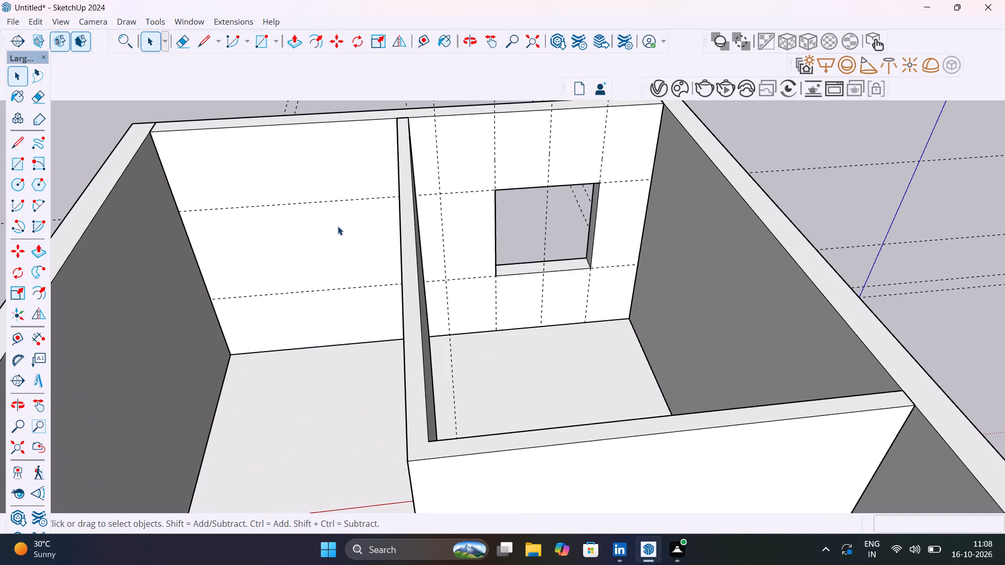
{"action": "middle_click_drag", "start_coordinate": [448, 234], "coordinate": [552, 244], "text": "shift"}
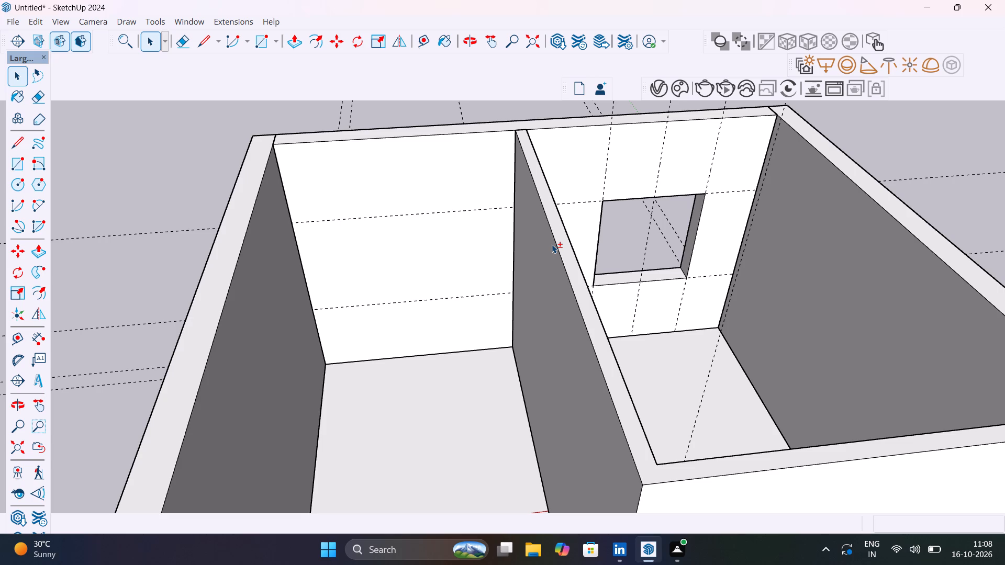
{"action": "scroll", "coordinate": [486, 311], "scroll_direction": "down", "scroll_amount": 7}
{"action": "middle_click_drag", "start_coordinate": [481, 318], "coordinate": [925, 289]}
{"action": "middle_click_drag", "start_coordinate": [588, 274], "coordinate": [654, 314]}
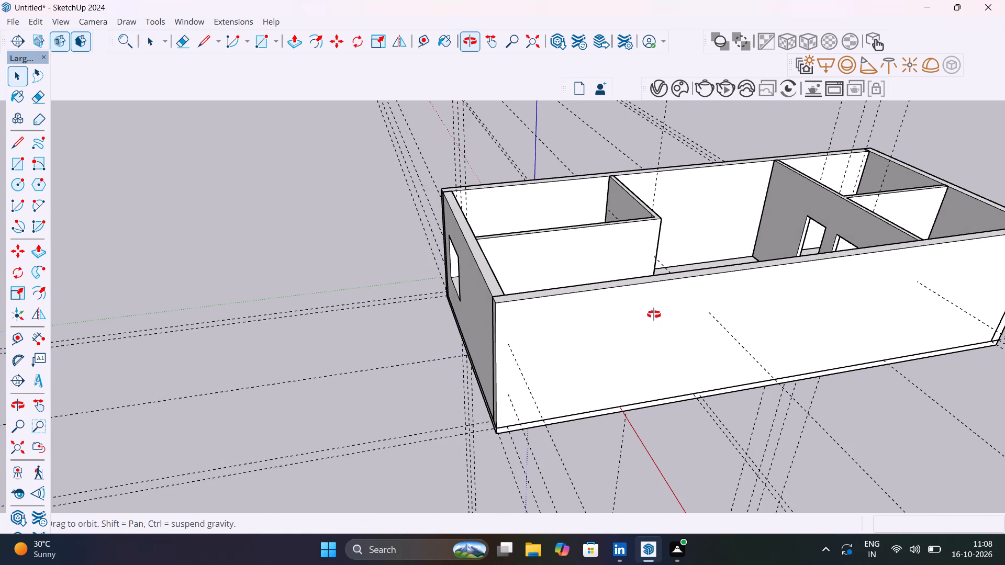
{"action": "middle_click_drag", "start_coordinate": [654, 314], "coordinate": [843, 244]}
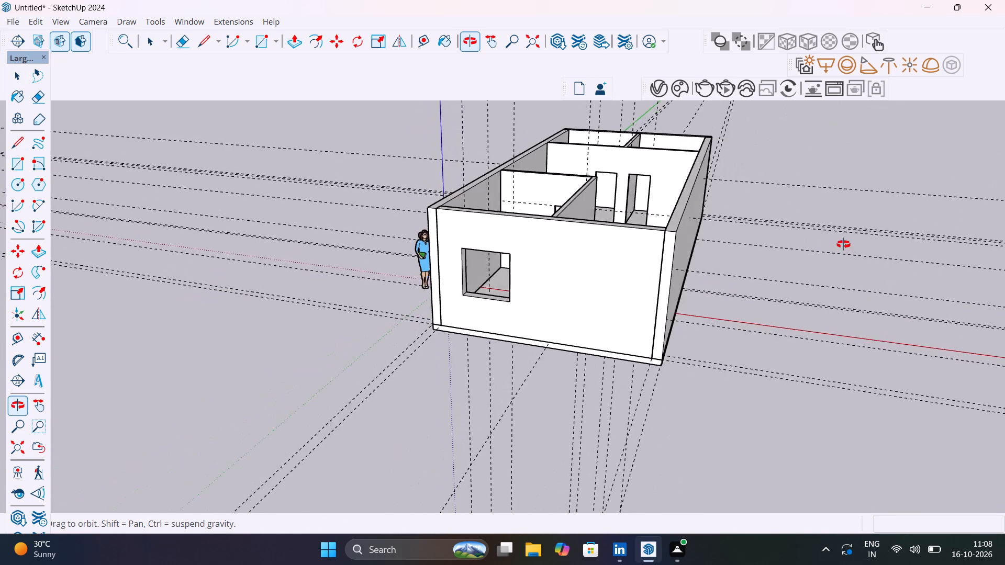
{"action": "middle_click_drag", "start_coordinate": [843, 244], "coordinate": [850, 245]}
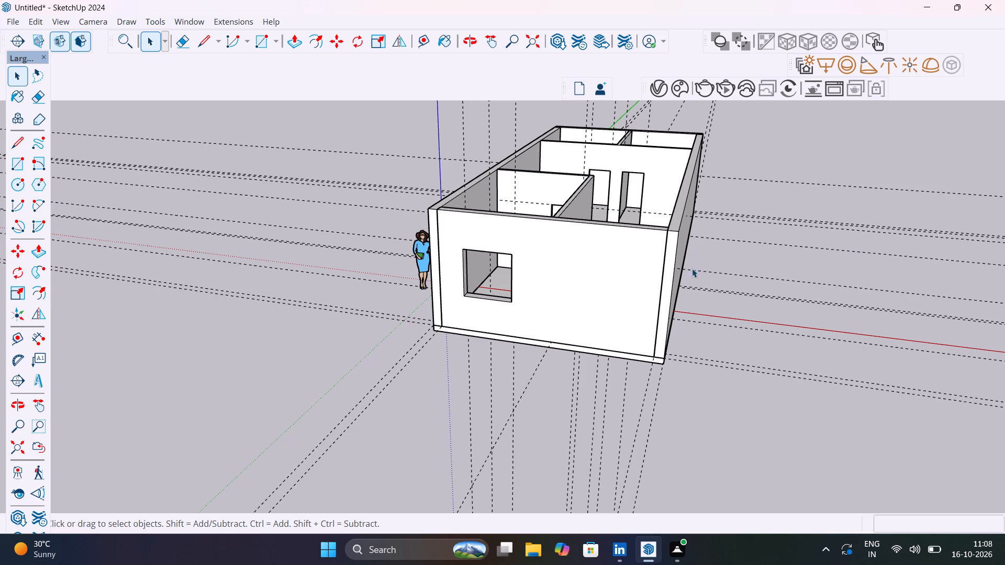
{"action": "middle_click_drag", "start_coordinate": [607, 280], "coordinate": [685, 303]}
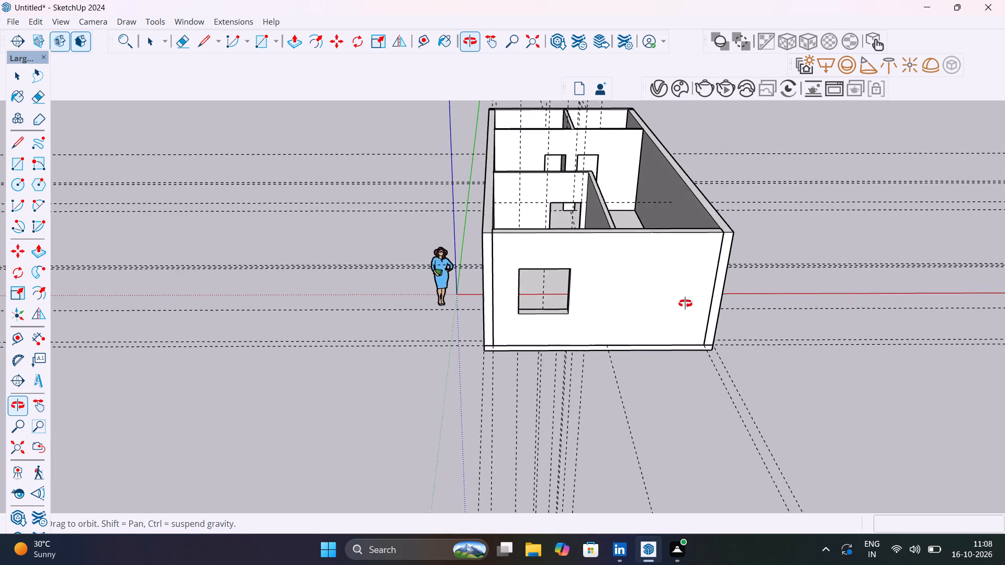
{"action": "middle_click_drag", "start_coordinate": [685, 303], "coordinate": [648, 307]}
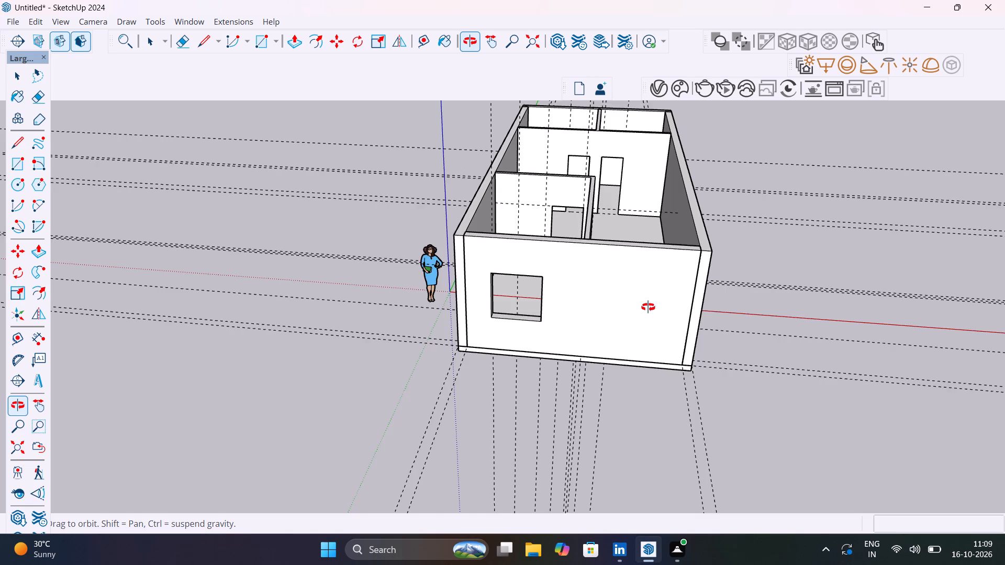
{"action": "middle_click_drag", "start_coordinate": [648, 307], "coordinate": [652, 357]}
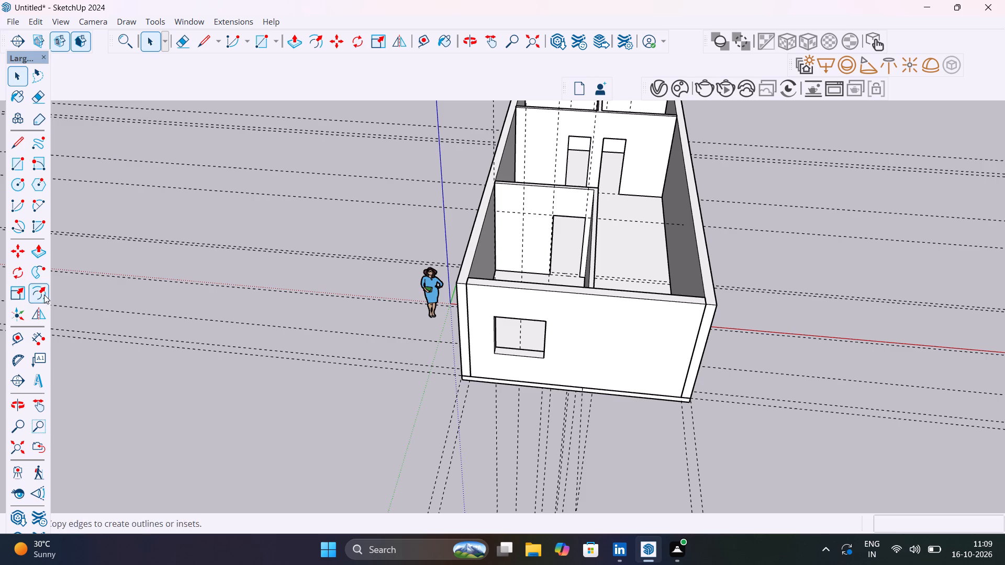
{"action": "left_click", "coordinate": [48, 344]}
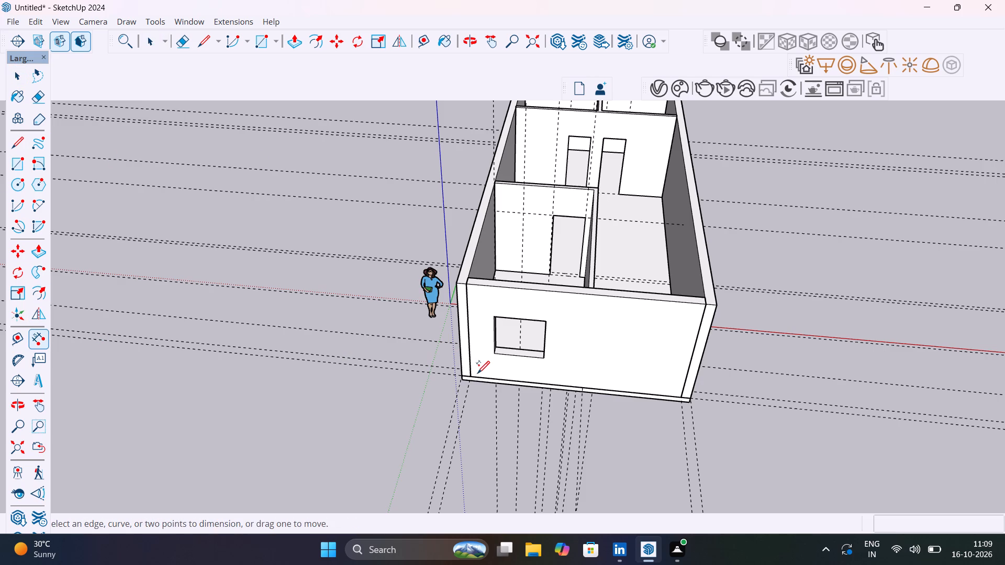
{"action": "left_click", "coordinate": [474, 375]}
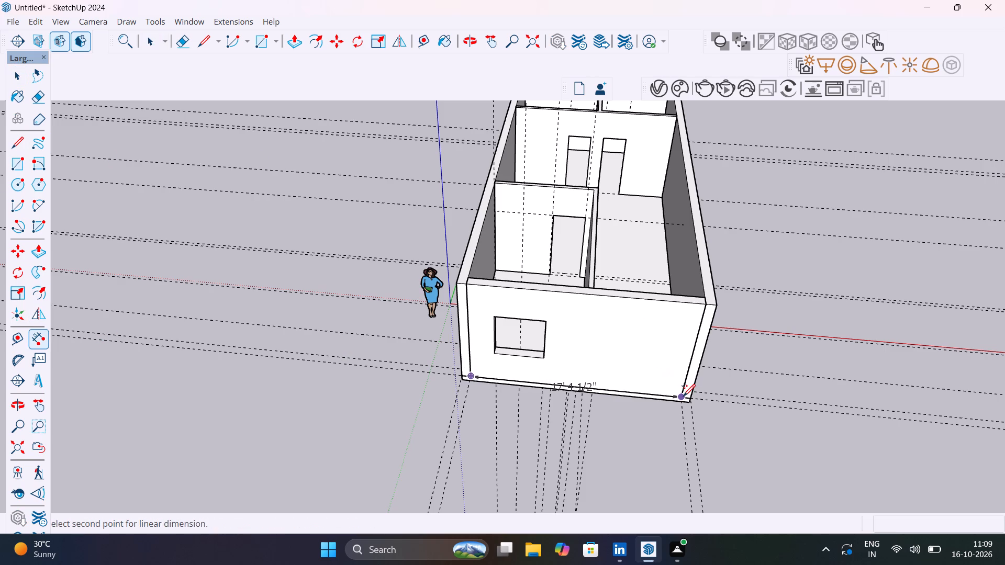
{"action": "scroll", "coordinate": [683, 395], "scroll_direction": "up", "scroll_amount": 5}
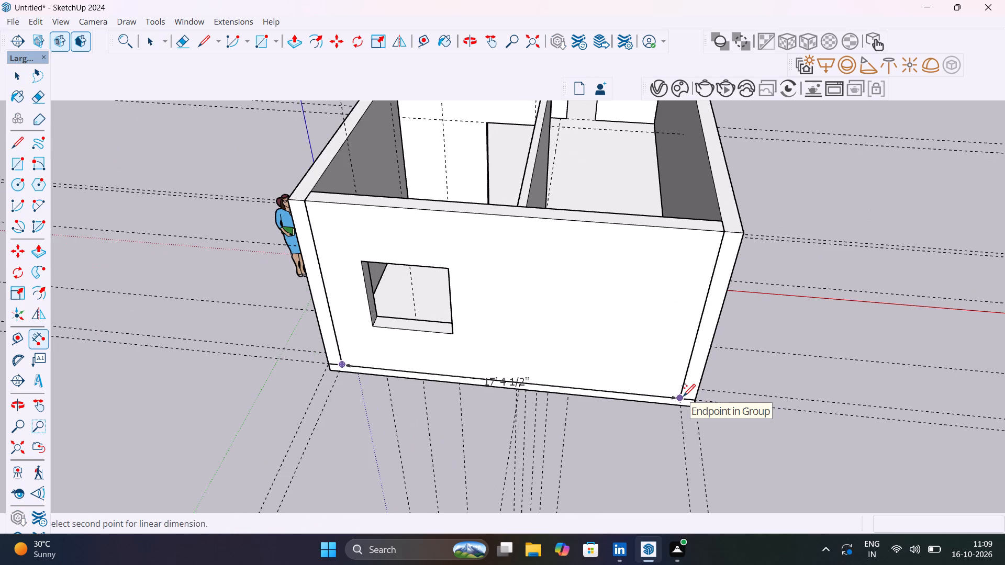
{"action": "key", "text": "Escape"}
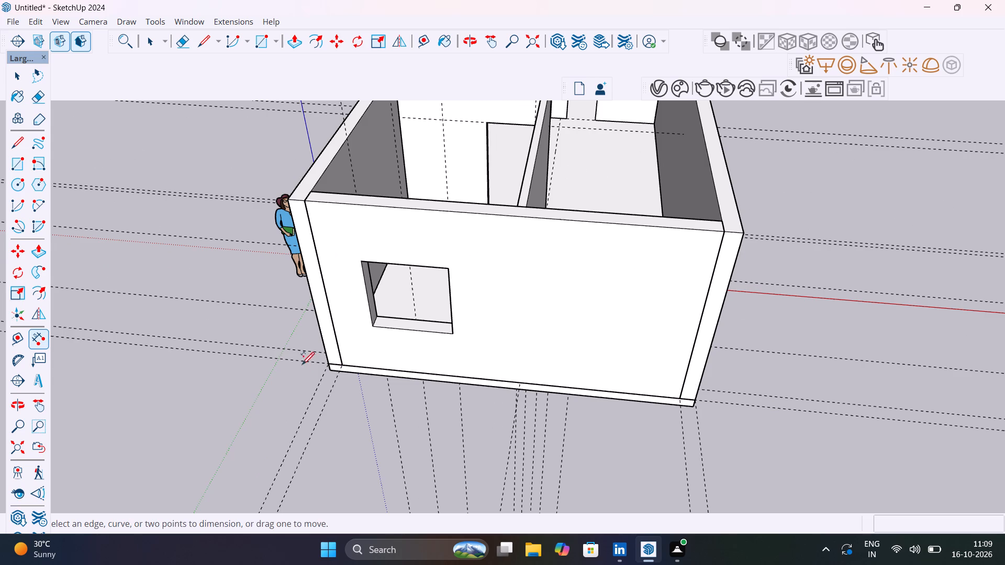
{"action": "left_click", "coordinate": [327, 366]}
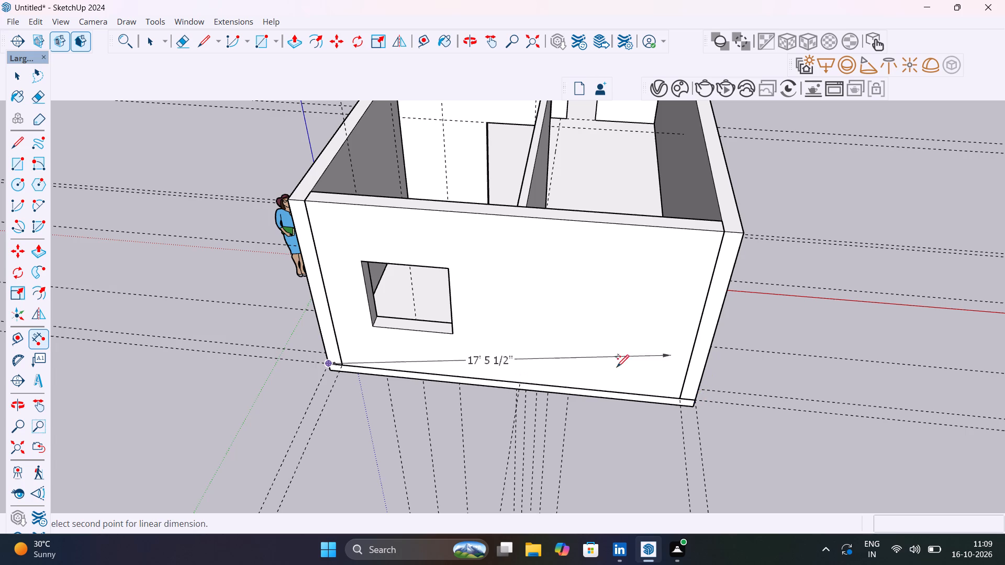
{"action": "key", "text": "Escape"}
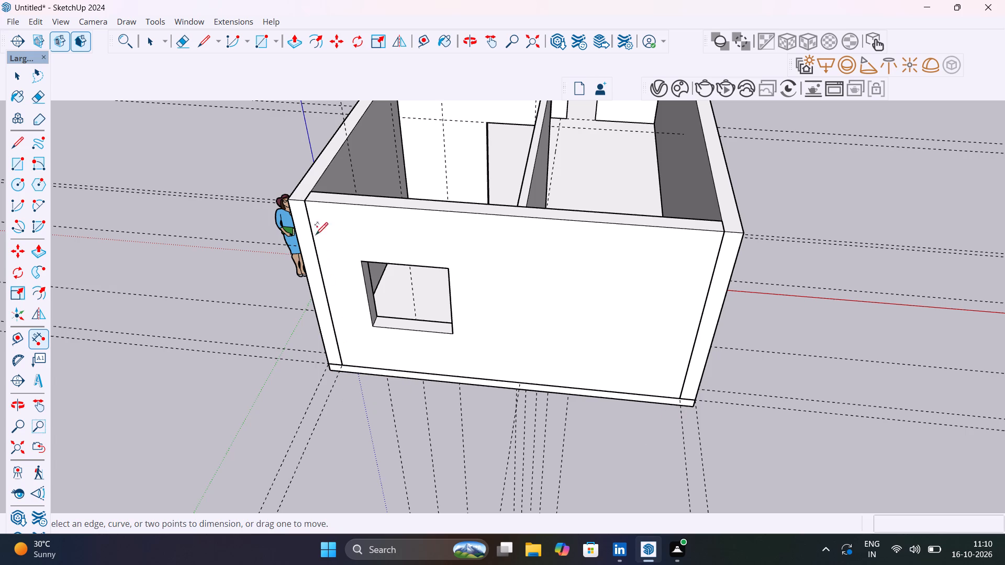
Dimension the end wall's outer top edge across its full width, starting from the corner beside the scale figure.
{"action": "left_click", "coordinate": [286, 198]}
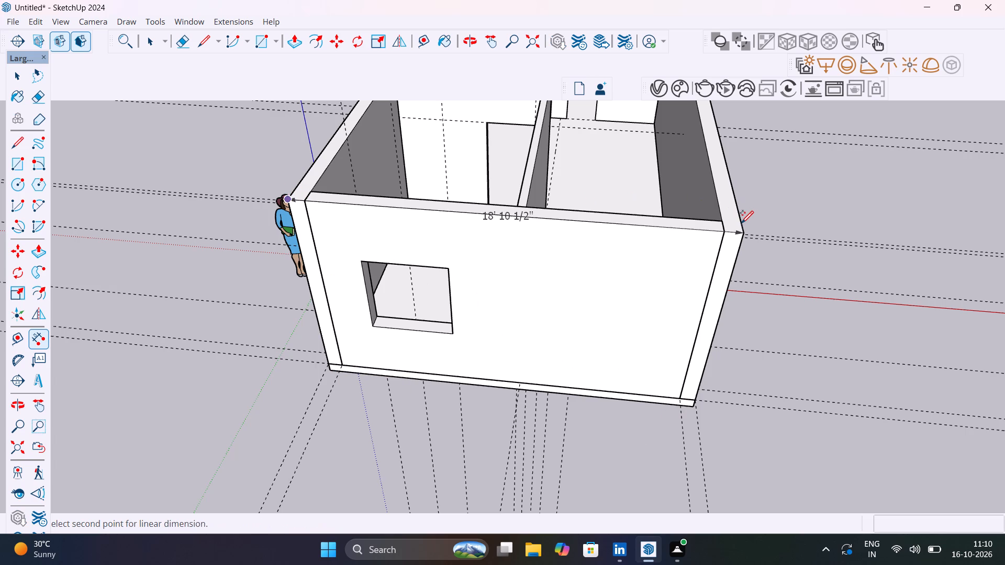
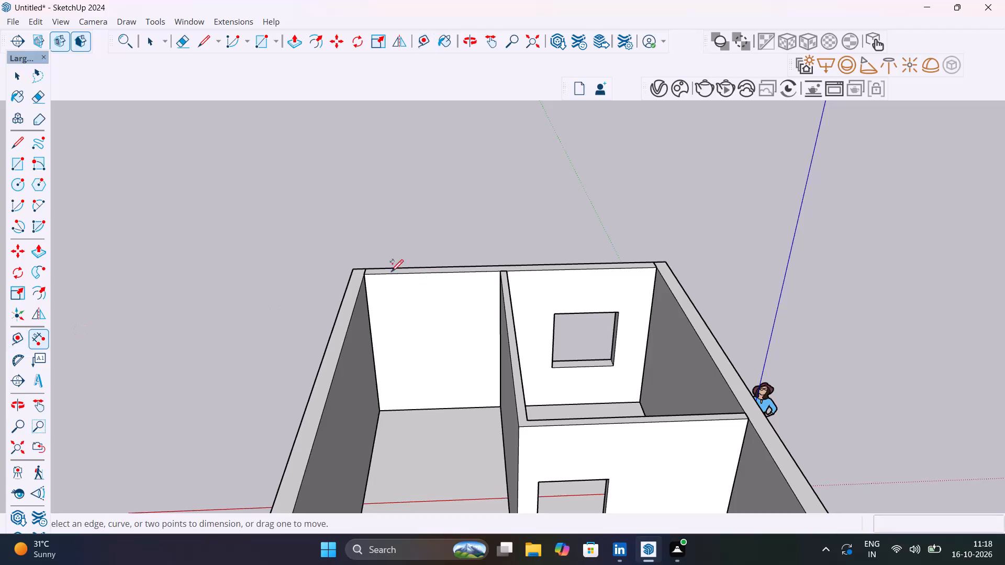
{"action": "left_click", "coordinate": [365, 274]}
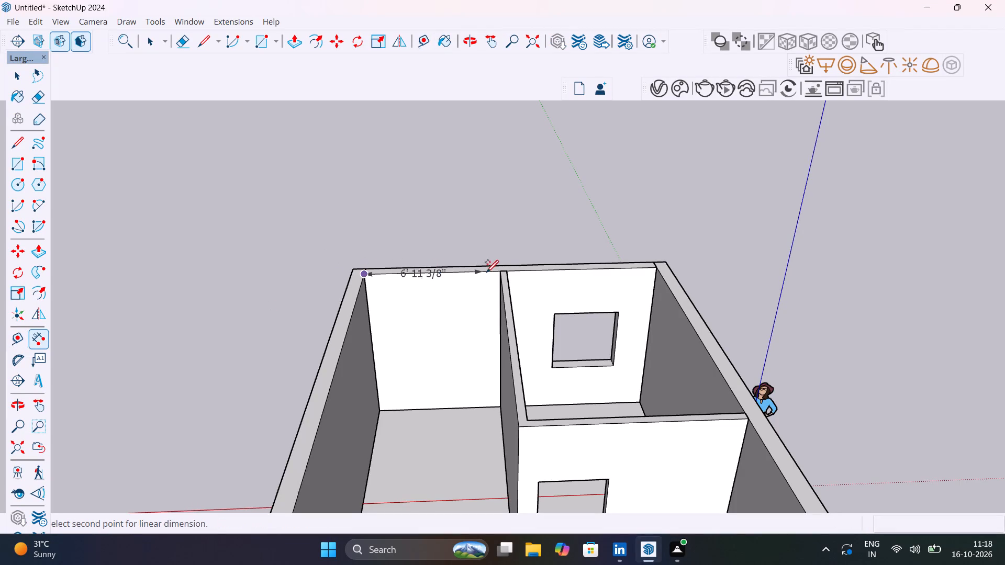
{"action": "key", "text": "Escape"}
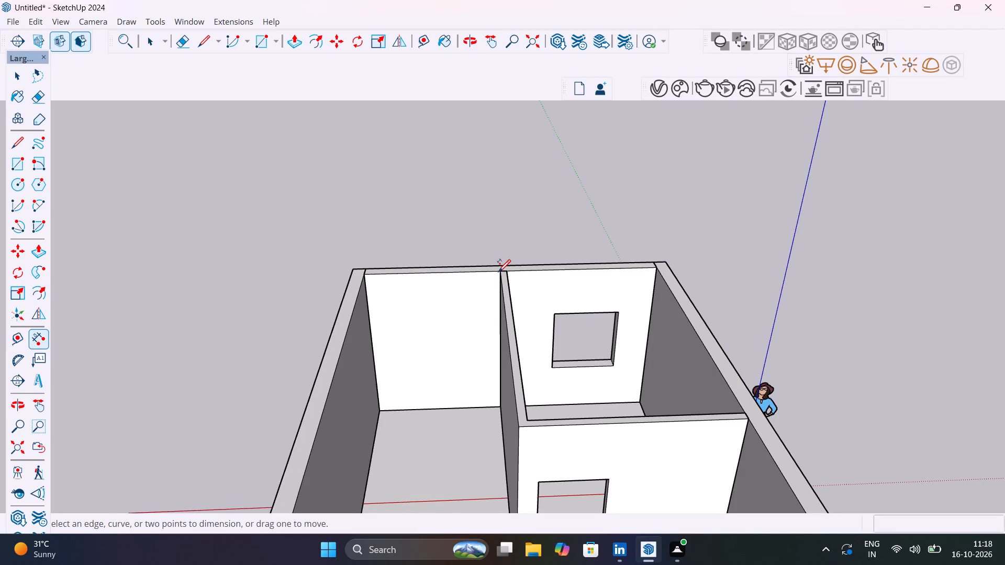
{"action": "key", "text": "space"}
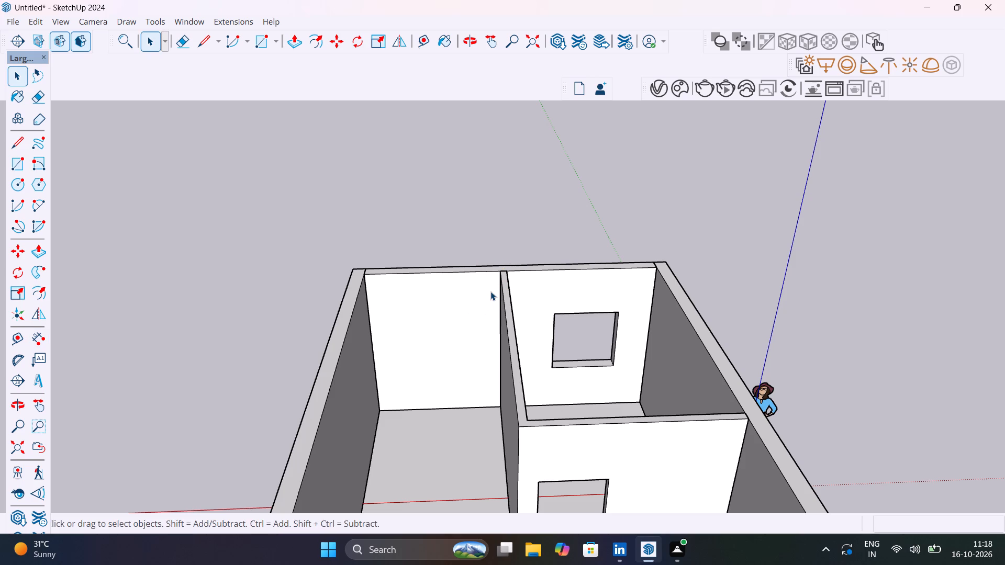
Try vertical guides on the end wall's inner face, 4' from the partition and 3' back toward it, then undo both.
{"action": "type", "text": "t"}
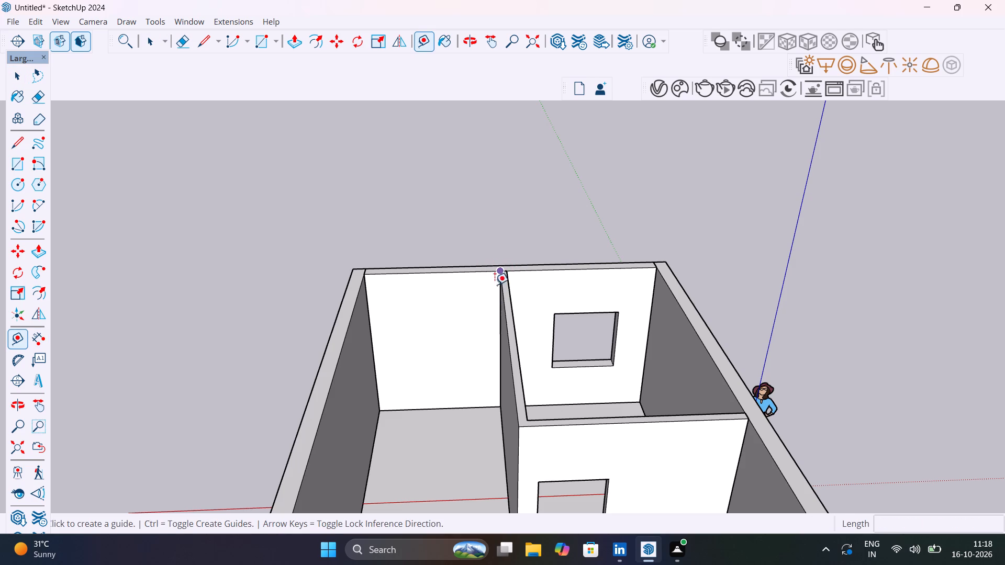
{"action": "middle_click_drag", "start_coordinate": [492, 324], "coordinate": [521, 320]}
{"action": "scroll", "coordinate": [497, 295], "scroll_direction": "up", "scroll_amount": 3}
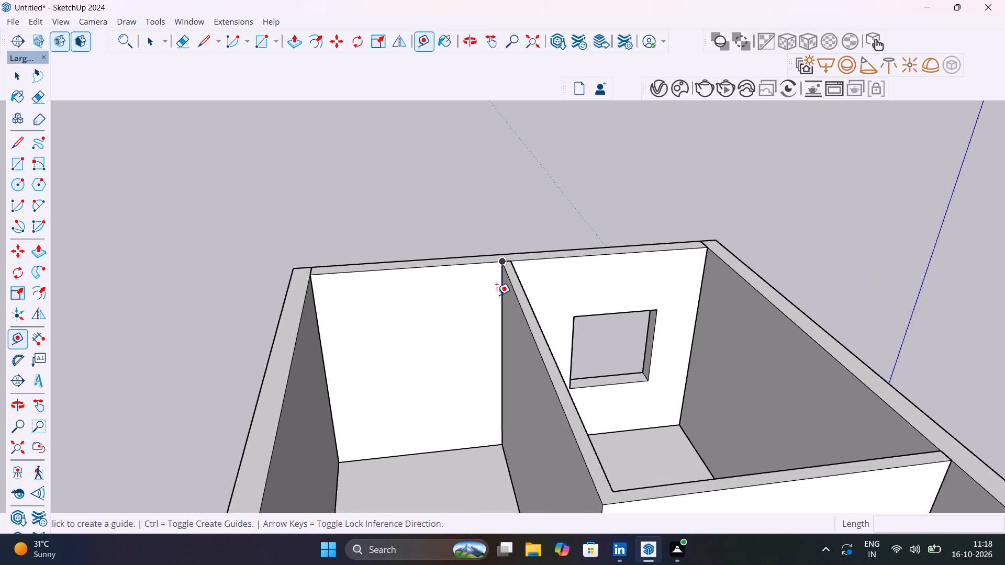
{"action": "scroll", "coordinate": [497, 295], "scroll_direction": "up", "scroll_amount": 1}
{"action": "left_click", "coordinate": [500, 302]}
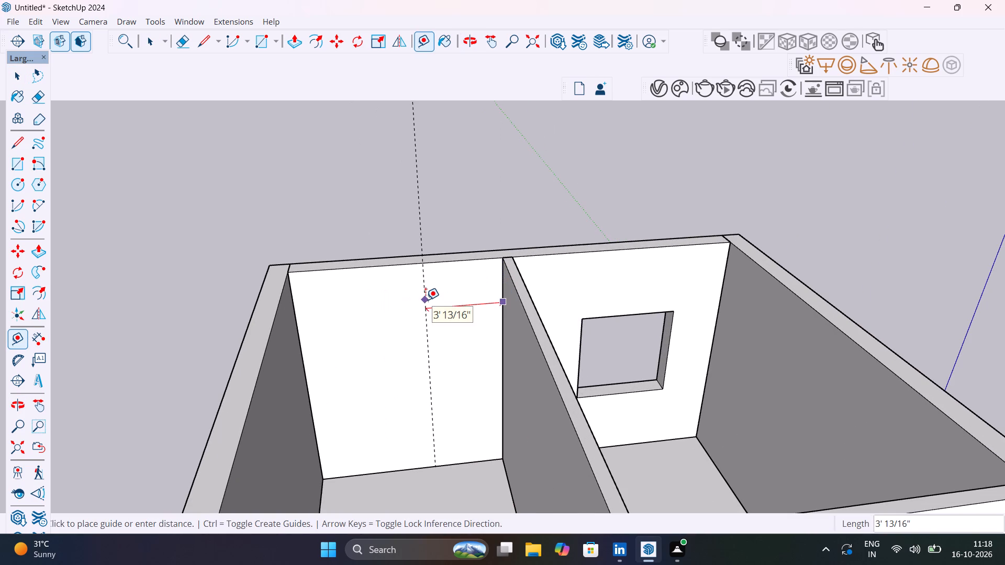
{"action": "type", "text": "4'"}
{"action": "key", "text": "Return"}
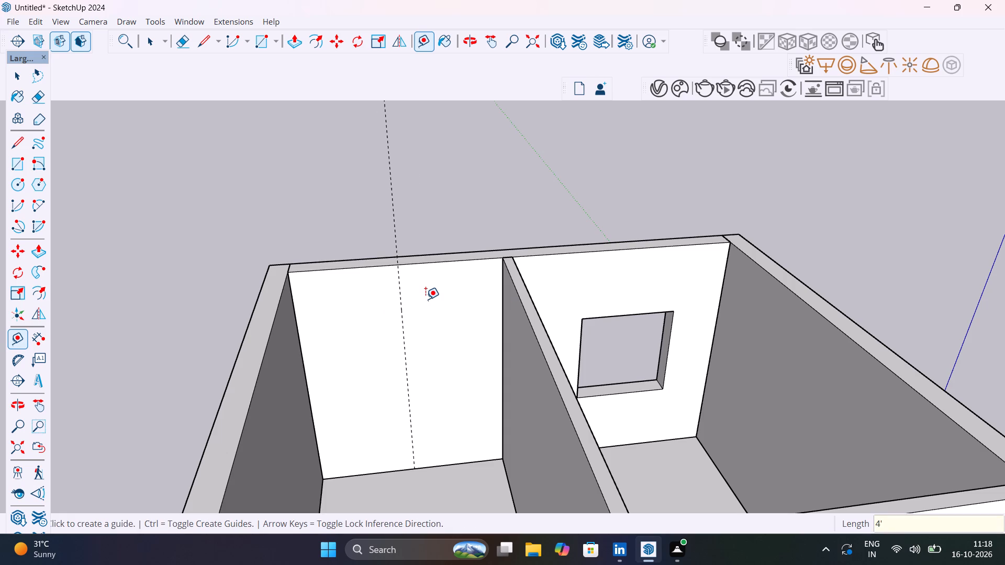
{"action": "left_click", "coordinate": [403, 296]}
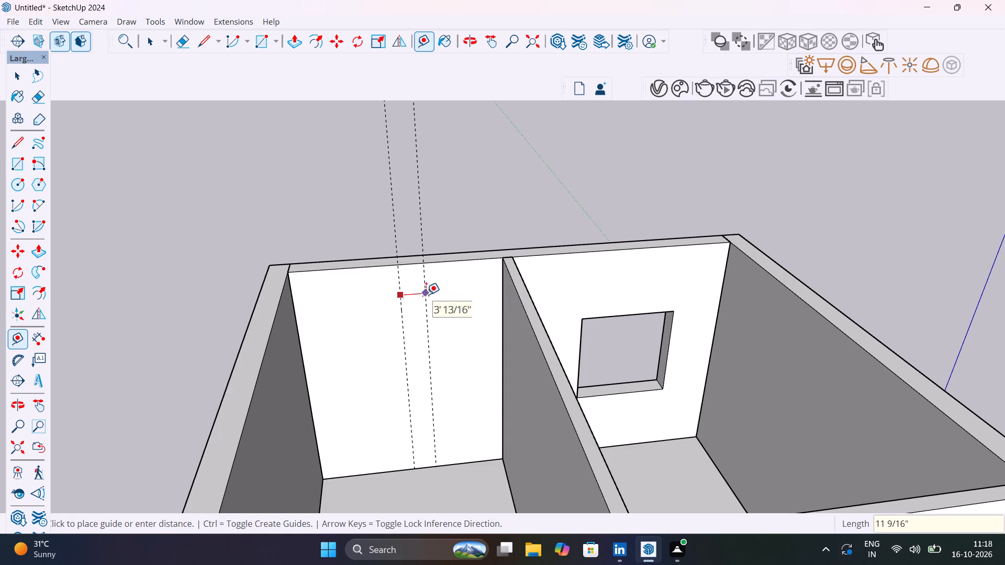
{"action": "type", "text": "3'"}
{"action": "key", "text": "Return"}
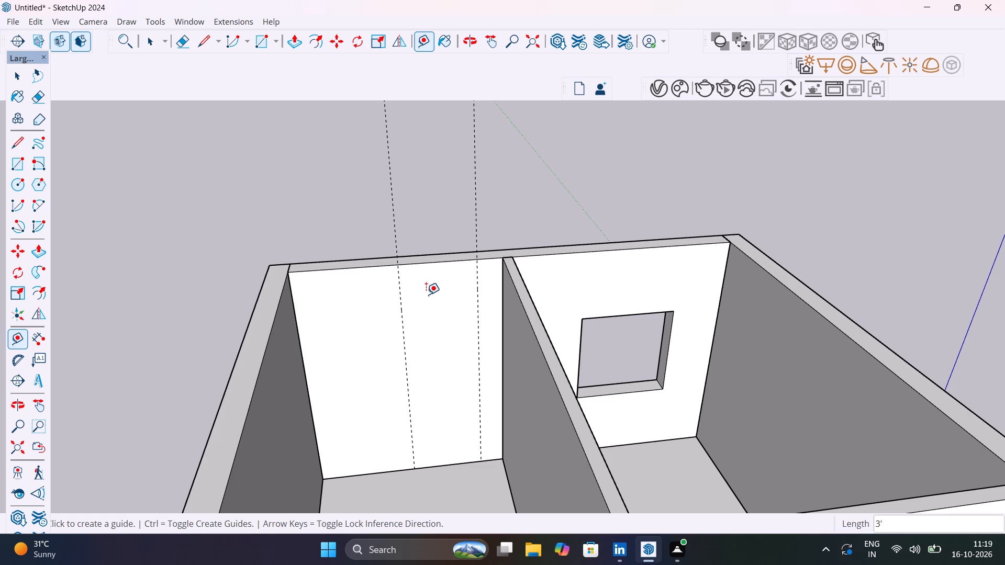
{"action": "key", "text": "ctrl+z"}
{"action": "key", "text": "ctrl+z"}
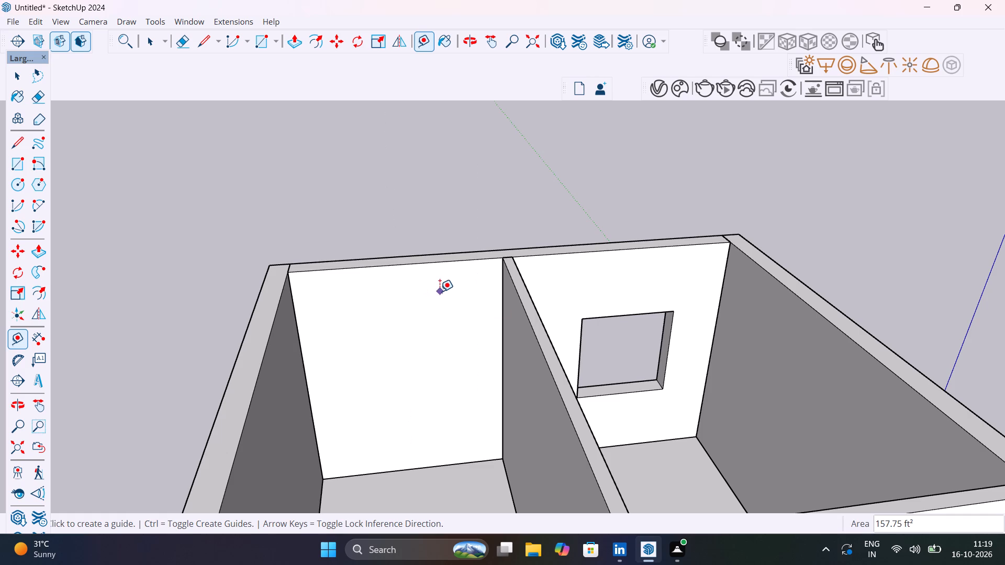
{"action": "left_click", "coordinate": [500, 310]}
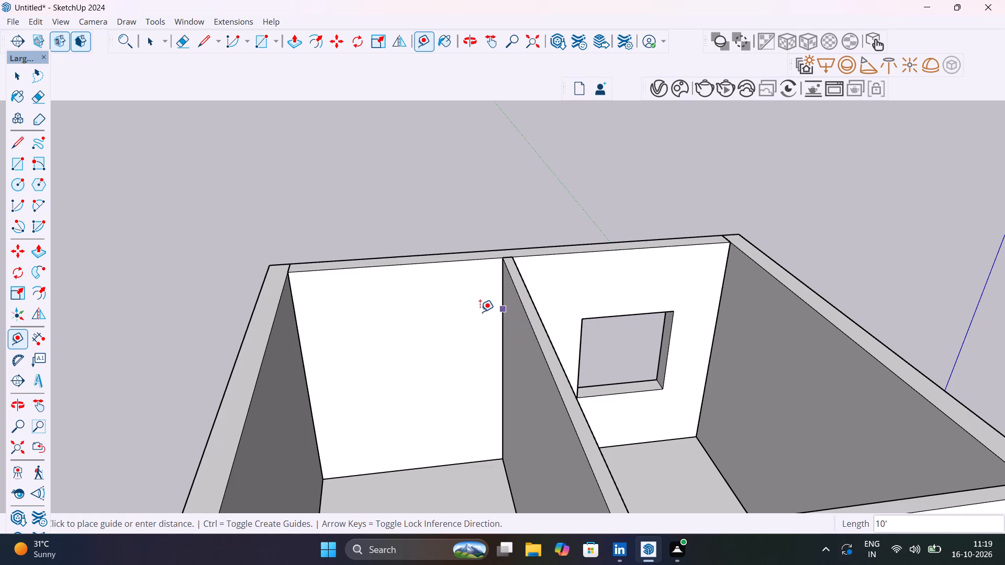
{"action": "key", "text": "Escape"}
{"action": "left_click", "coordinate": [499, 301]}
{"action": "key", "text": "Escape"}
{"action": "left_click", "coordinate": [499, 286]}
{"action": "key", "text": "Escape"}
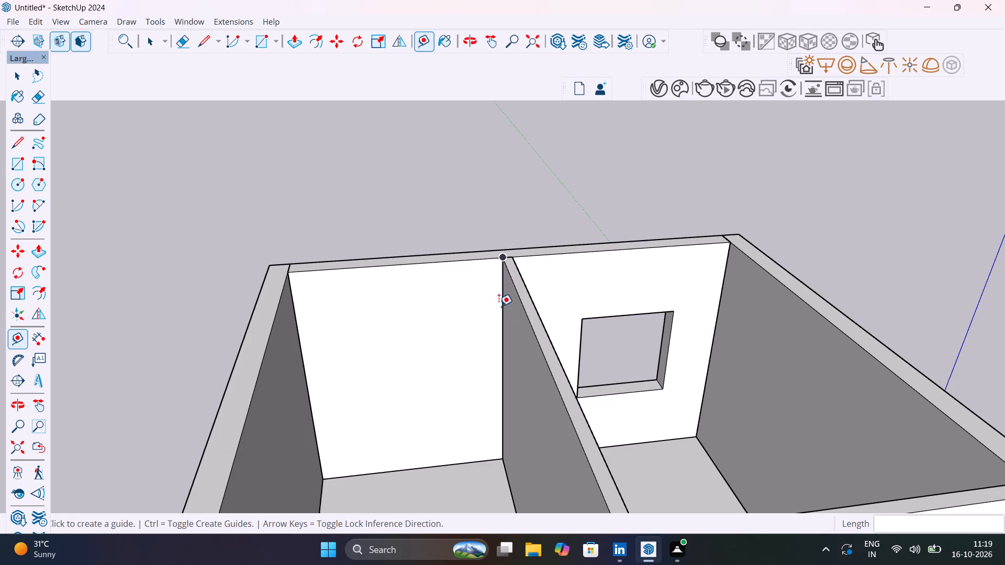
Place door guides on the windowless room's end wall: vertical ones 6" from the partition and 3' beyond that, and a horizontal one 7' above the floor.
{"action": "left_click", "coordinate": [501, 310]}
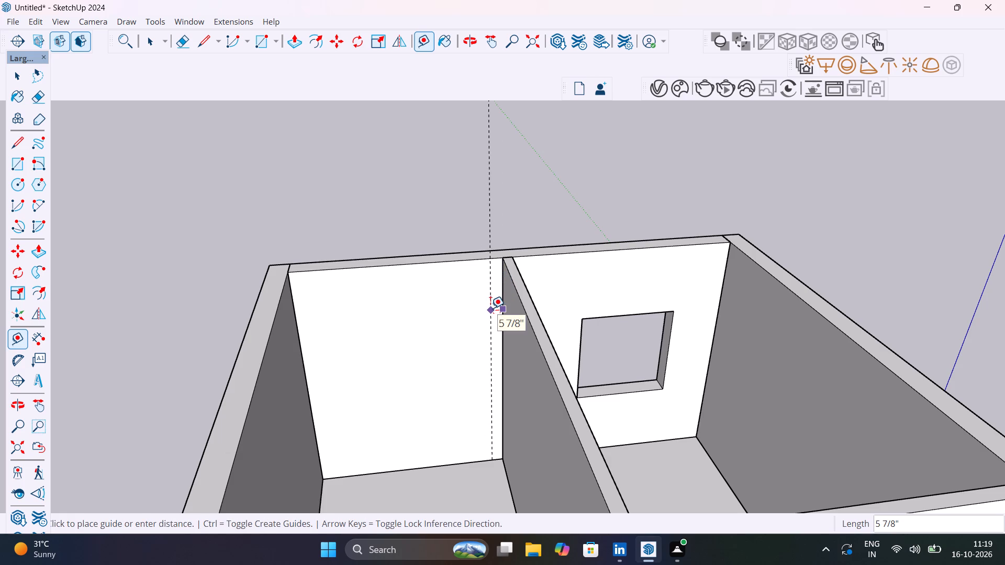
{"action": "type", "text": "6\""}
{"action": "key", "text": "Return"}
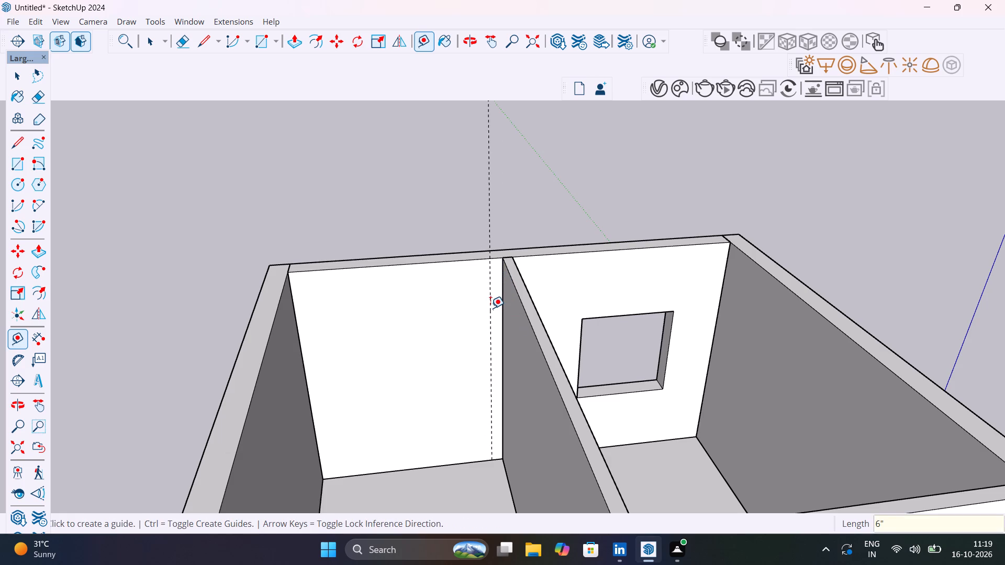
{"action": "left_click", "coordinate": [488, 306]}
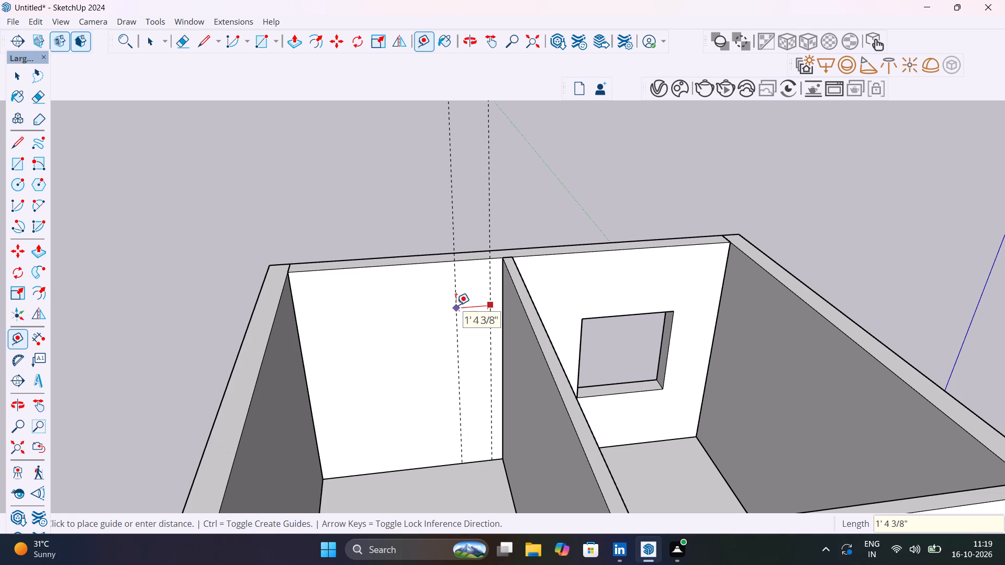
{"action": "type", "text": "3'"}
{"action": "key", "text": "Return"}
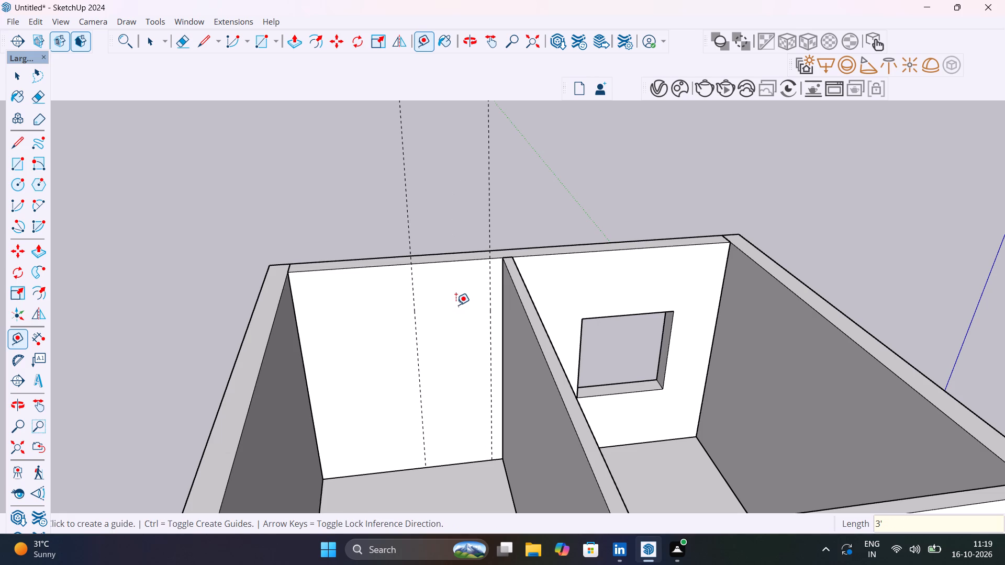
{"action": "left_click", "coordinate": [463, 460]}
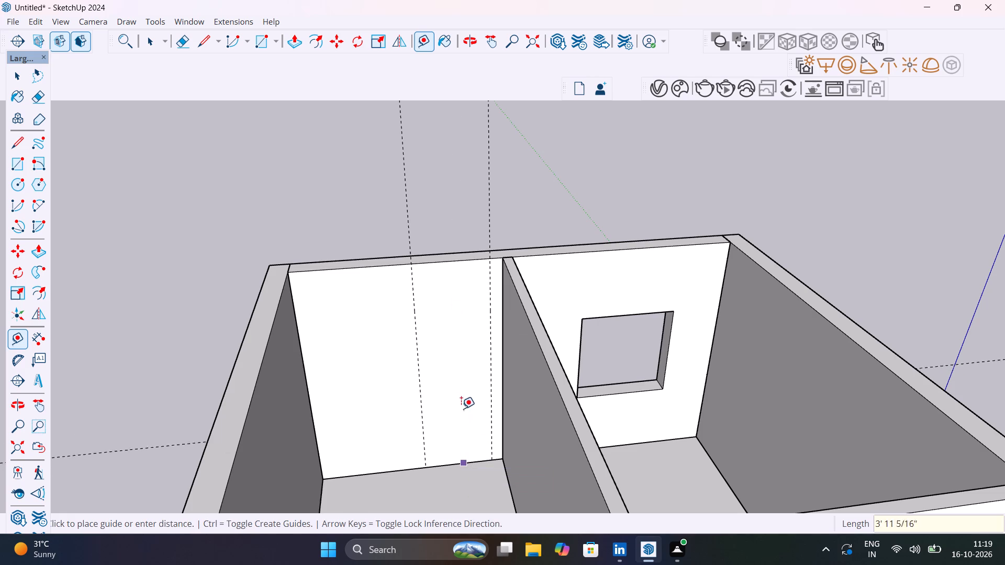
{"action": "type", "text": "7'"}
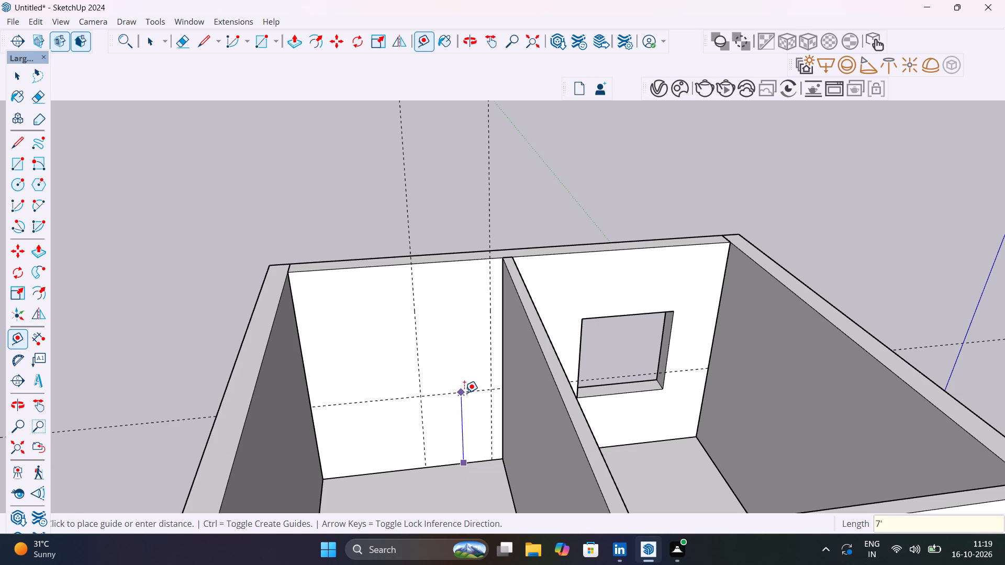
{"action": "key", "text": "Return"}
Cut a 3' by 7' door opening in the end wall group between the guides, pushing it 9" through the wall.
{"action": "key", "text": "space"}
{"action": "triple_click", "coordinate": [464, 393]}
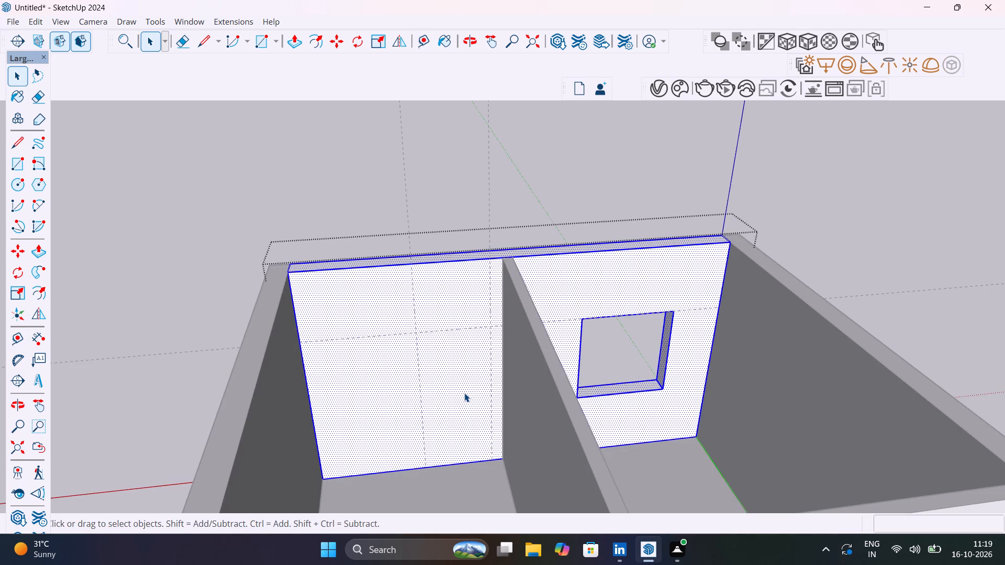
{"action": "middle_click_drag", "start_coordinate": [464, 393], "coordinate": [452, 349]}
{"action": "left_click", "coordinate": [555, 183]}
{"action": "double_click", "coordinate": [464, 338]}
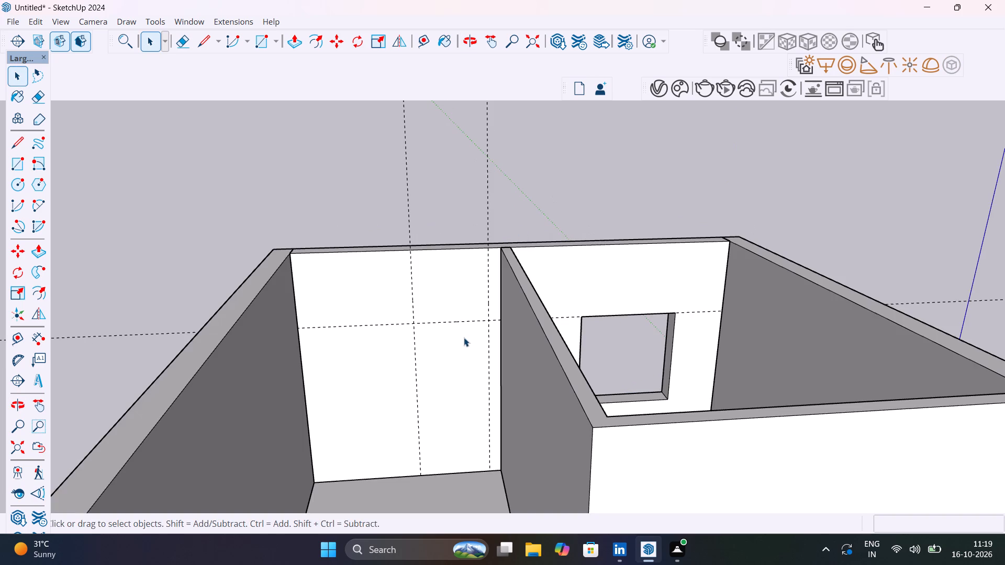
{"action": "key", "text": "r"}
{"action": "left_click", "coordinate": [416, 325]}
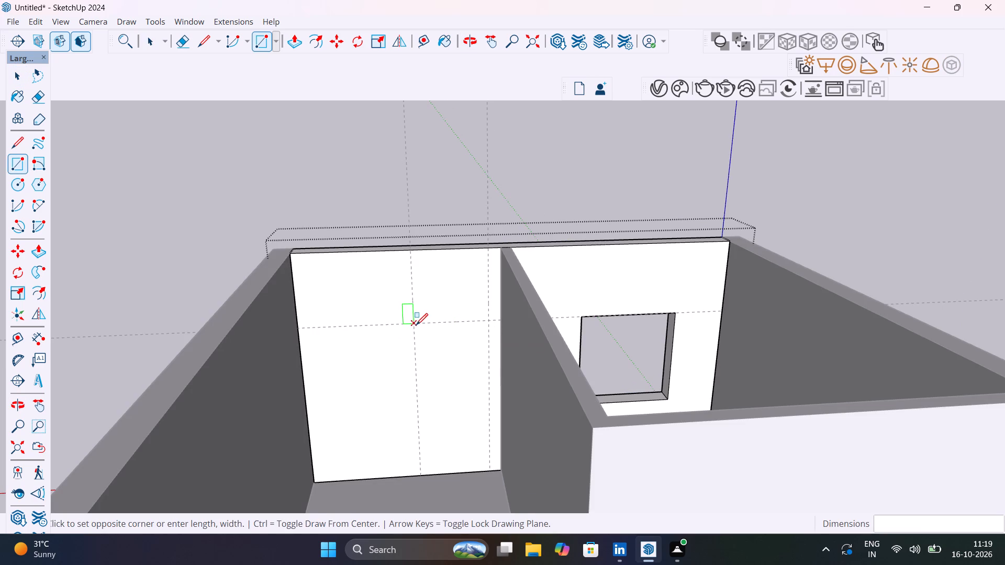
{"action": "left_click", "coordinate": [490, 468]}
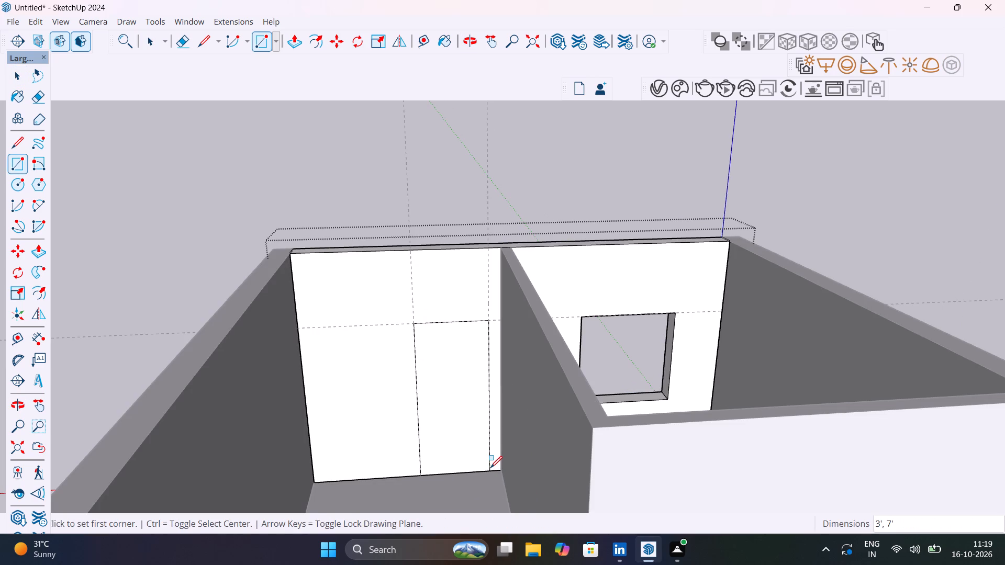
{"action": "key", "text": "p"}
{"action": "left_click", "coordinate": [460, 444]}
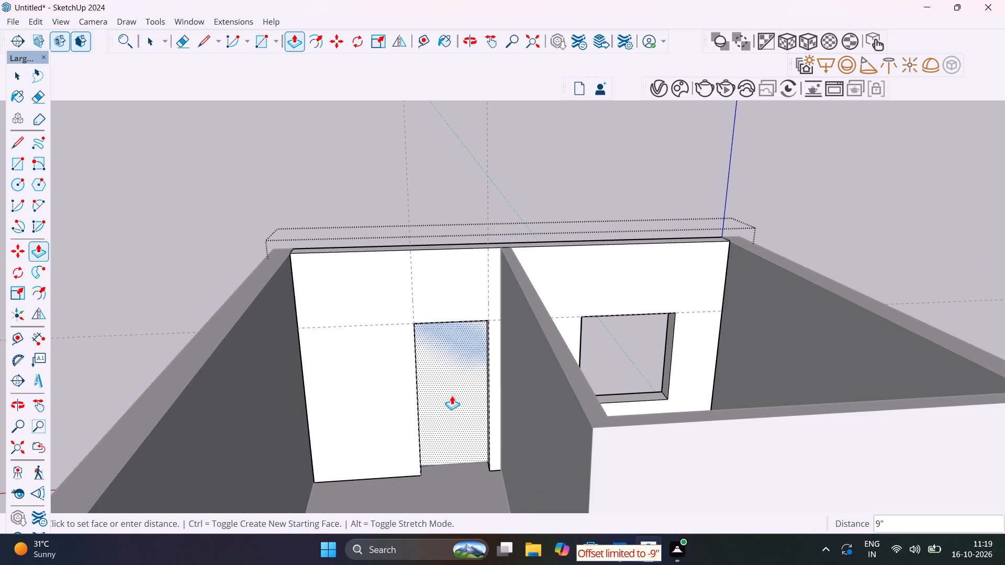
{"action": "left_click", "coordinate": [466, 366]}
{"action": "key", "text": "space"}
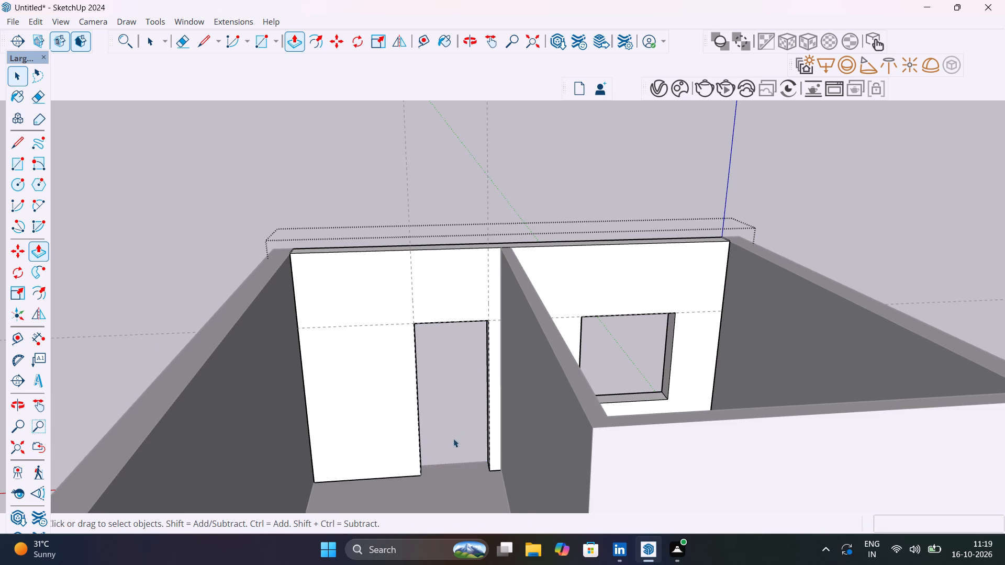
{"action": "left_click", "coordinate": [148, 250]}
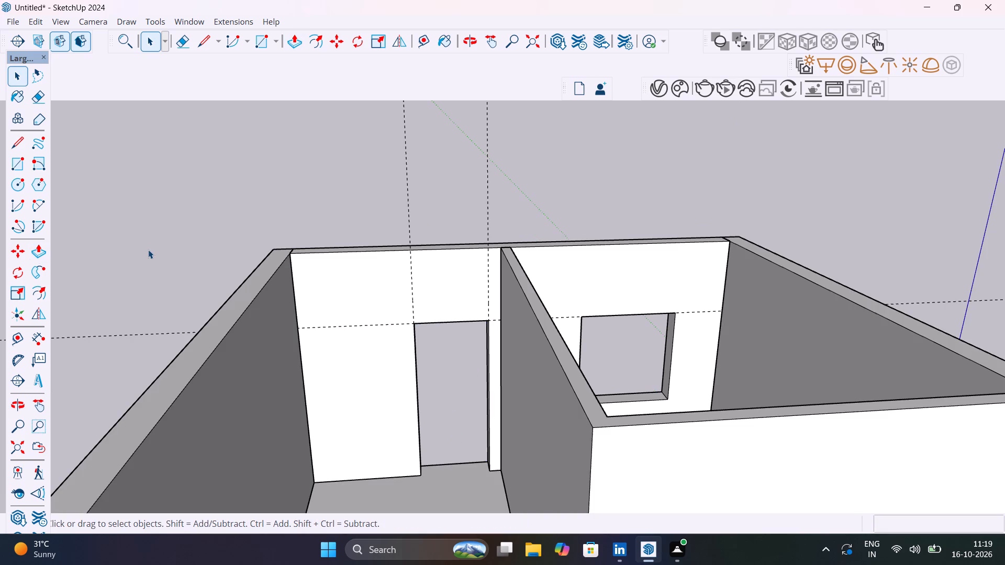
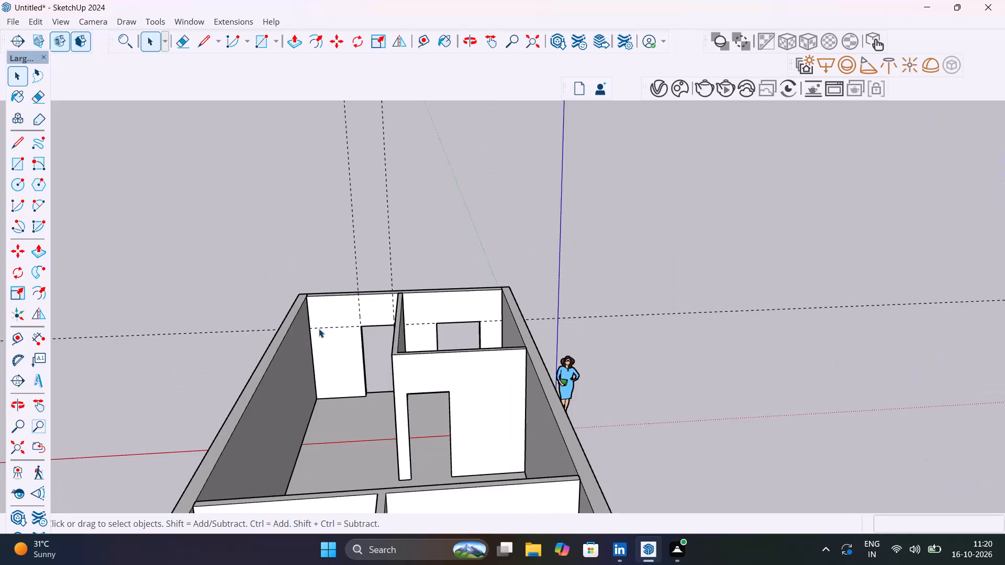
Place a linear dimension across the narrower back room, along the floor edge of its door wall.
{"action": "scroll", "coordinate": [319, 329], "scroll_direction": "down", "scroll_amount": 5}
{"action": "middle_click_drag", "start_coordinate": [319, 334], "coordinate": [679, 359]}
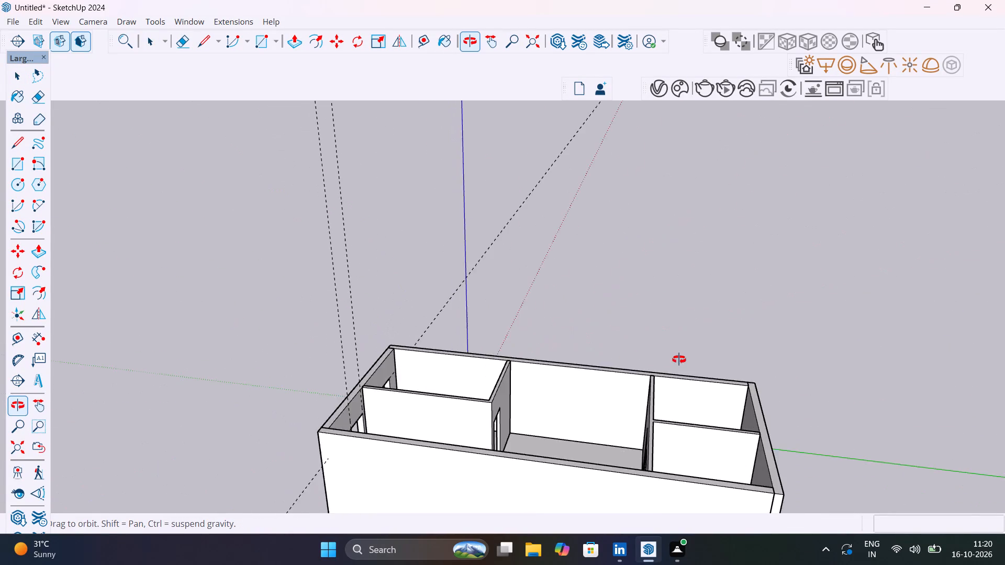
{"action": "middle_click_drag", "start_coordinate": [679, 359], "coordinate": [422, 430]}
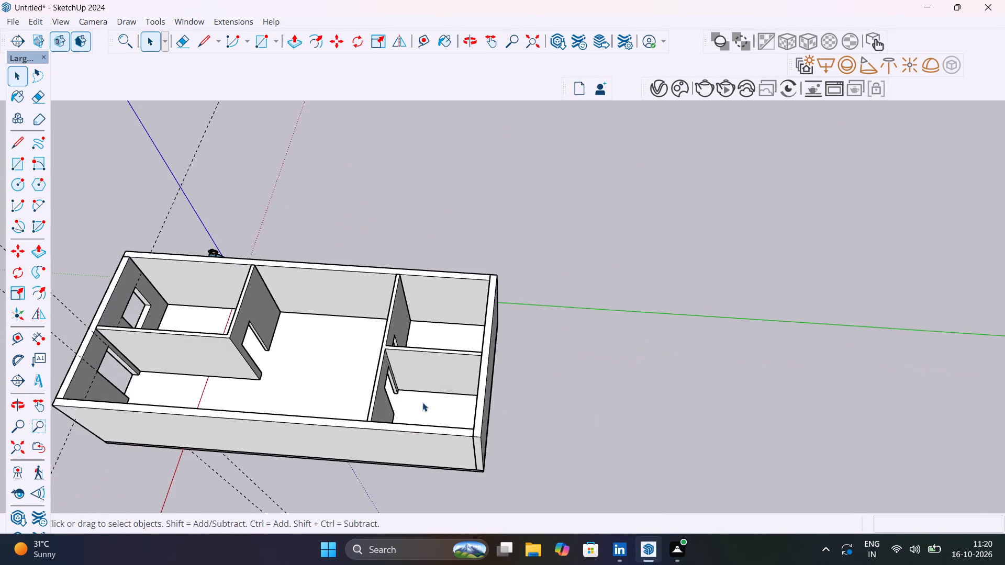
{"action": "scroll", "coordinate": [422, 399], "scroll_direction": "up", "scroll_amount": 5}
{"action": "middle_click_drag", "start_coordinate": [491, 424], "coordinate": [235, 473]}
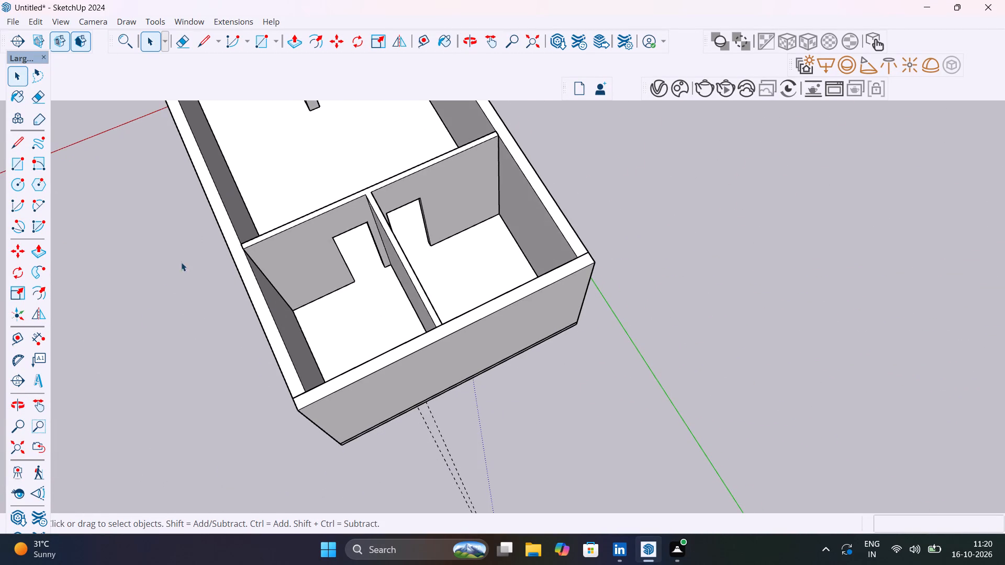
{"action": "left_click", "coordinate": [40, 335]}
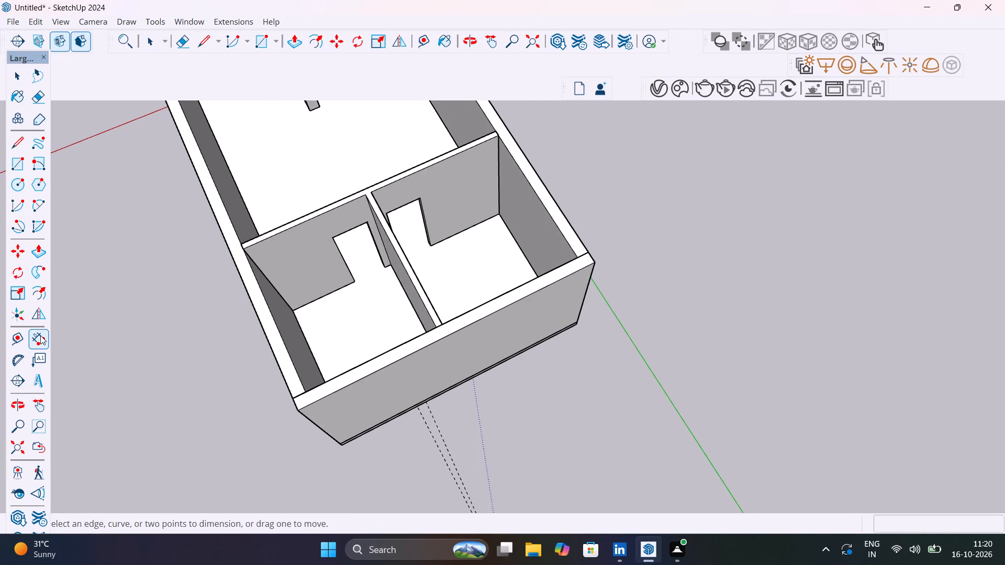
{"action": "scroll", "coordinate": [297, 311], "scroll_direction": "up", "scroll_amount": 5}
{"action": "left_click", "coordinate": [294, 310]}
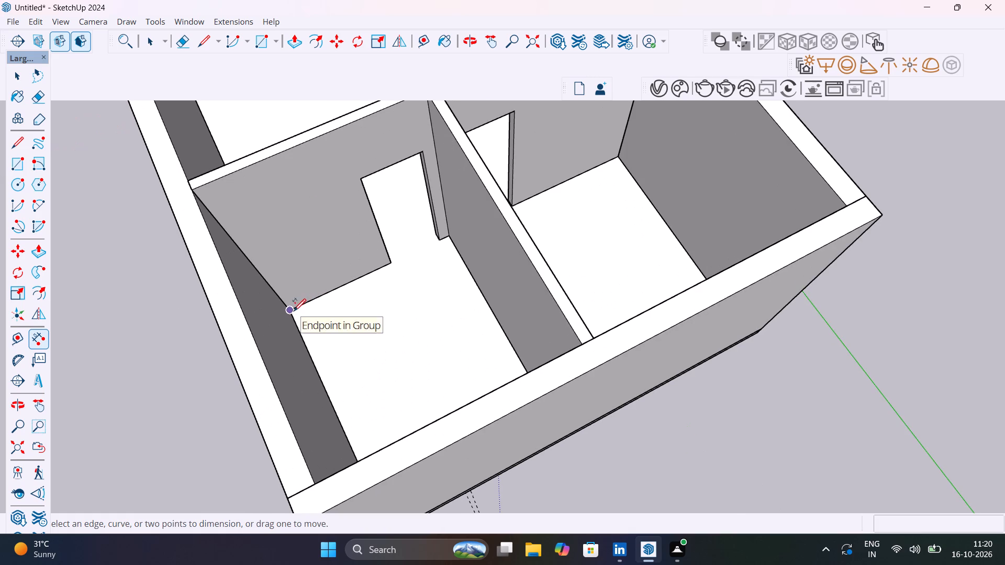
{"action": "left_click", "coordinate": [449, 235]}
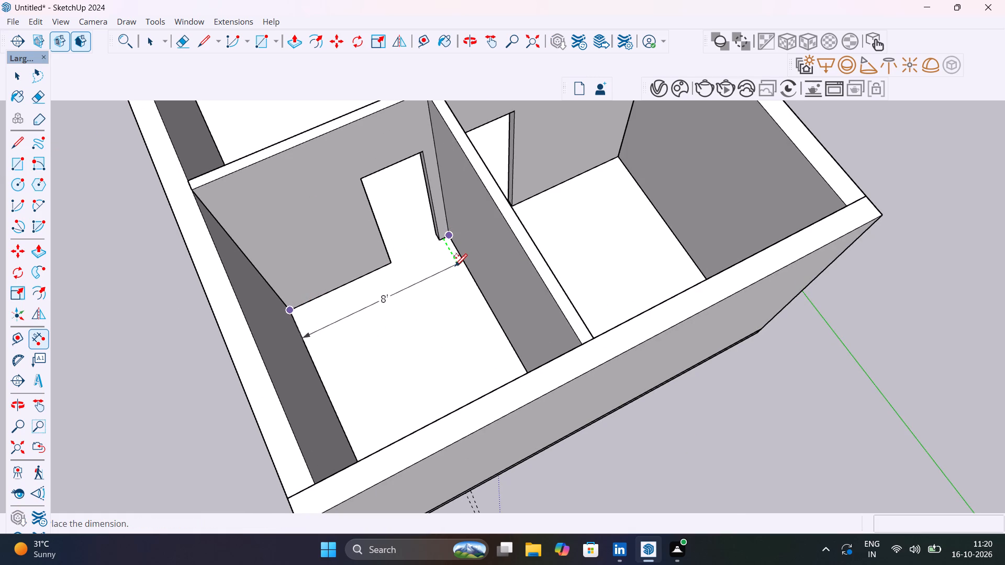
{"action": "left_click", "coordinate": [455, 265]}
Measure the wider back room's inside width along its door wall and its length along the side wall, without placing dimensions.
{"action": "middle_click_drag", "start_coordinate": [486, 251], "coordinate": [284, 311]}
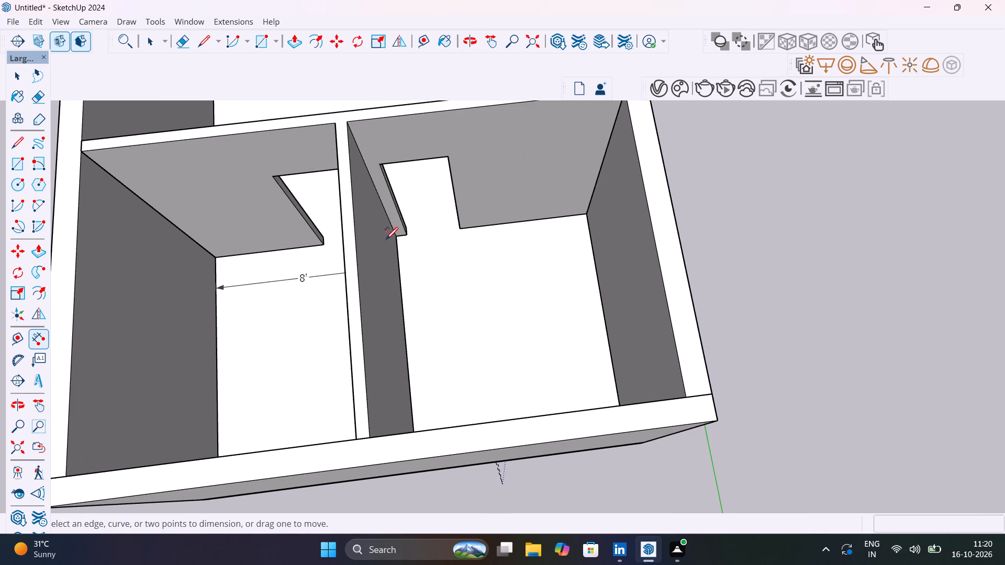
{"action": "left_click", "coordinate": [398, 241]}
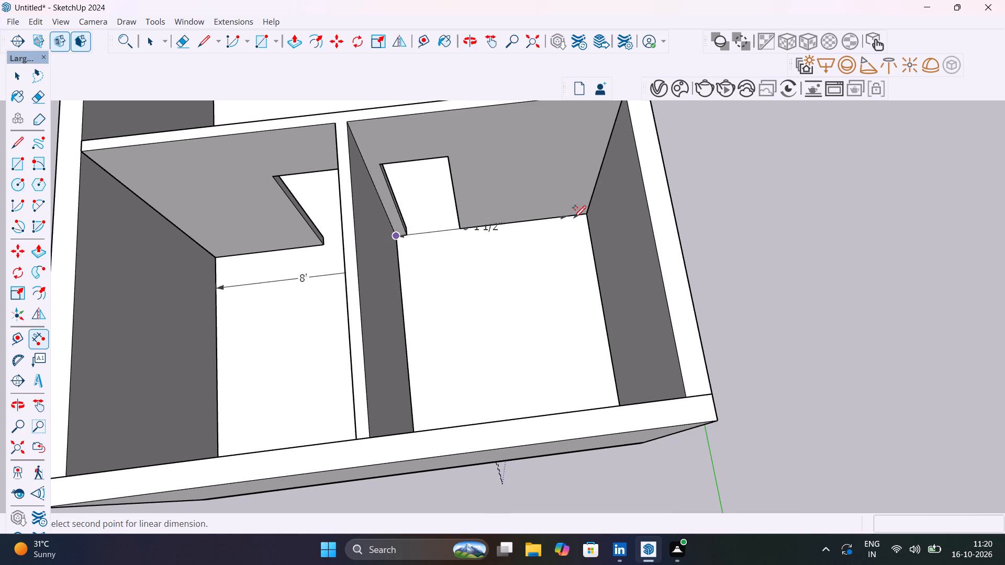
{"action": "left_click", "coordinate": [584, 215]}
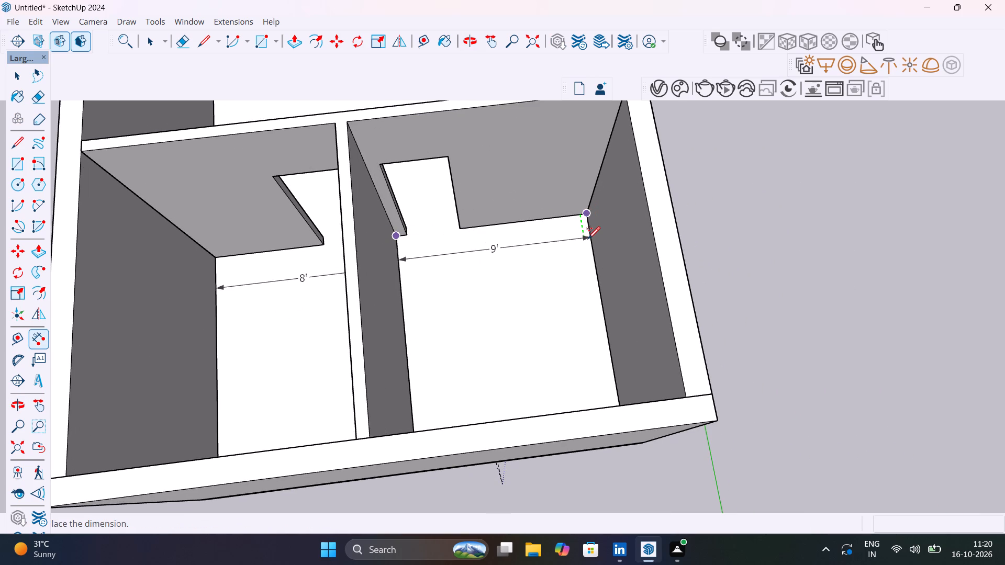
{"action": "key", "text": "Escape"}
{"action": "middle_click_drag", "start_coordinate": [517, 275], "coordinate": [820, 241]}
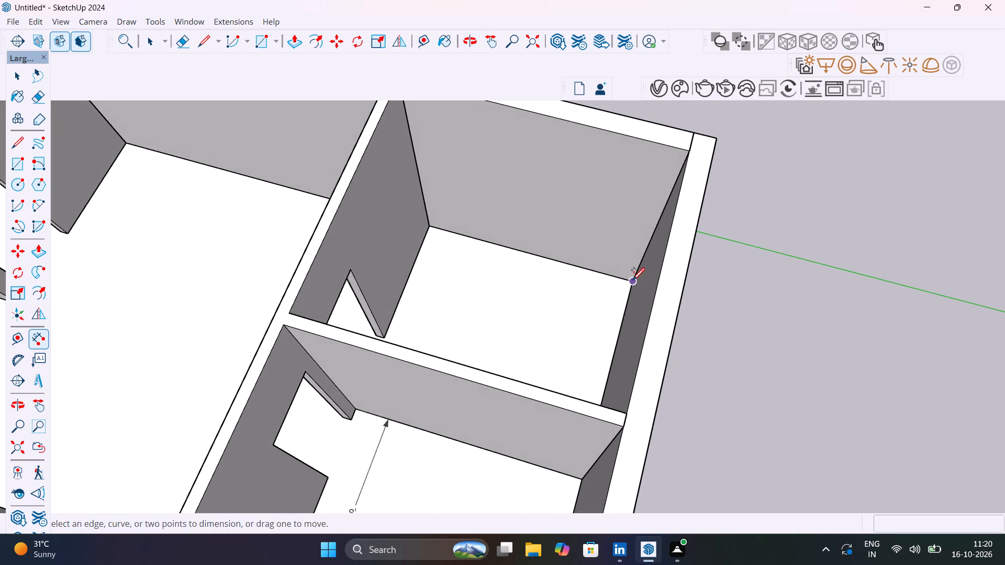
{"action": "left_click", "coordinate": [632, 279]}
{"action": "left_click", "coordinate": [429, 228]}
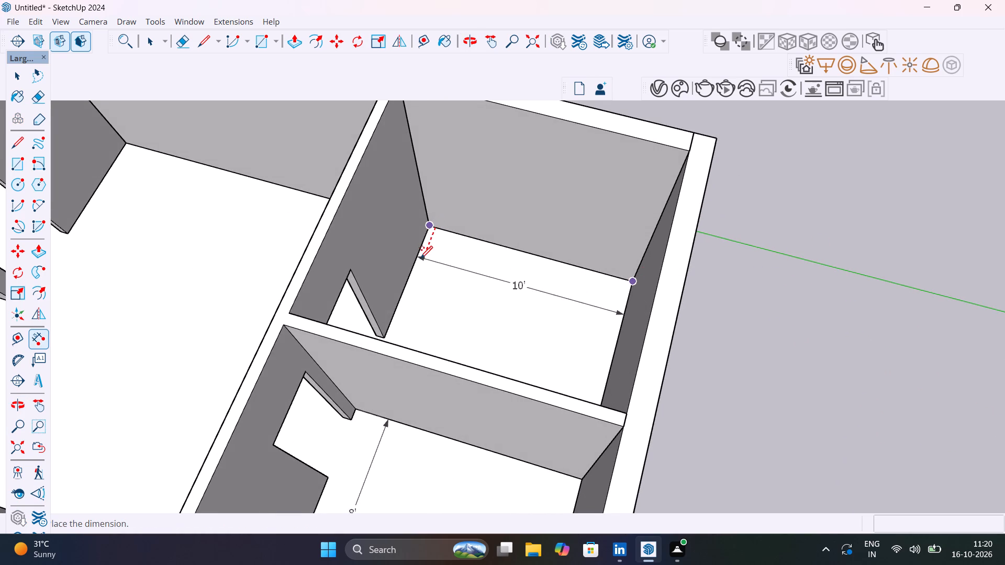
{"action": "key", "text": "Escape"}
Measure the middle hall's length along the side wall between the two cross partitions, without placing a dimension.
{"action": "scroll", "coordinate": [468, 268], "scroll_direction": "down", "scroll_amount": 5}
{"action": "middle_click_drag", "start_coordinate": [468, 268], "coordinate": [648, 282], "text": "shift"}
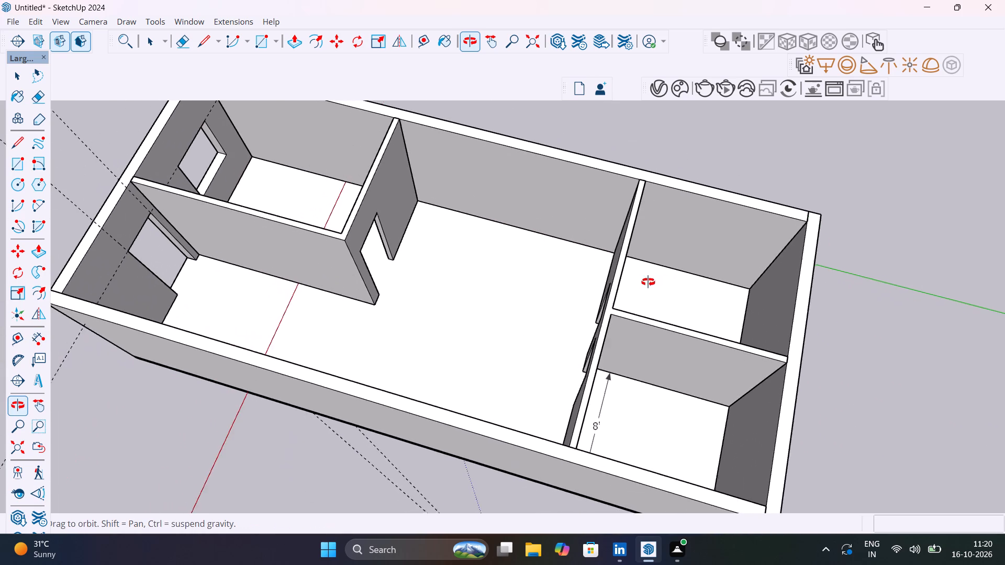
{"action": "middle_click_drag", "start_coordinate": [648, 282], "coordinate": [676, 278], "text": "shift"}
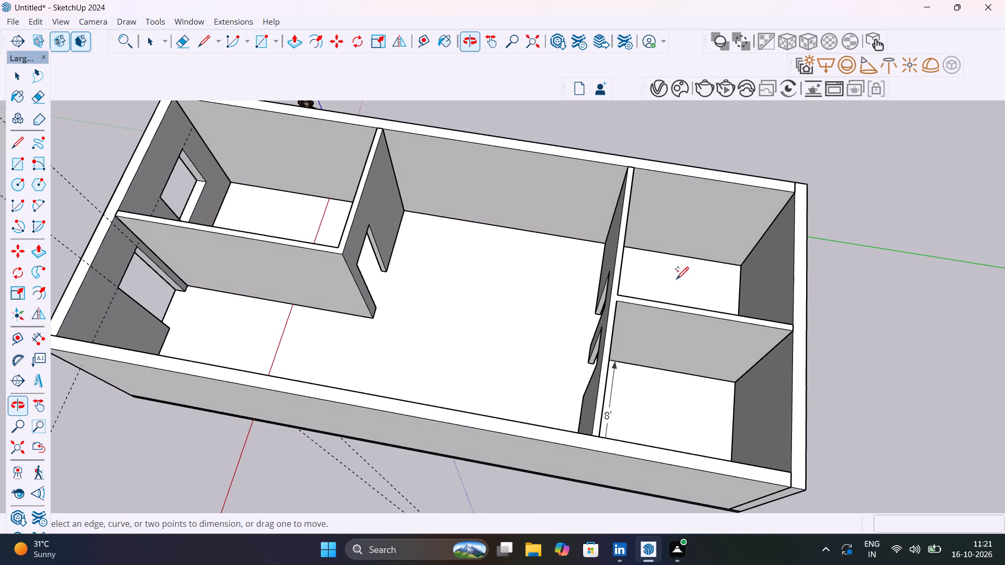
{"action": "scroll", "coordinate": [588, 241], "scroll_direction": "up", "scroll_amount": 5}
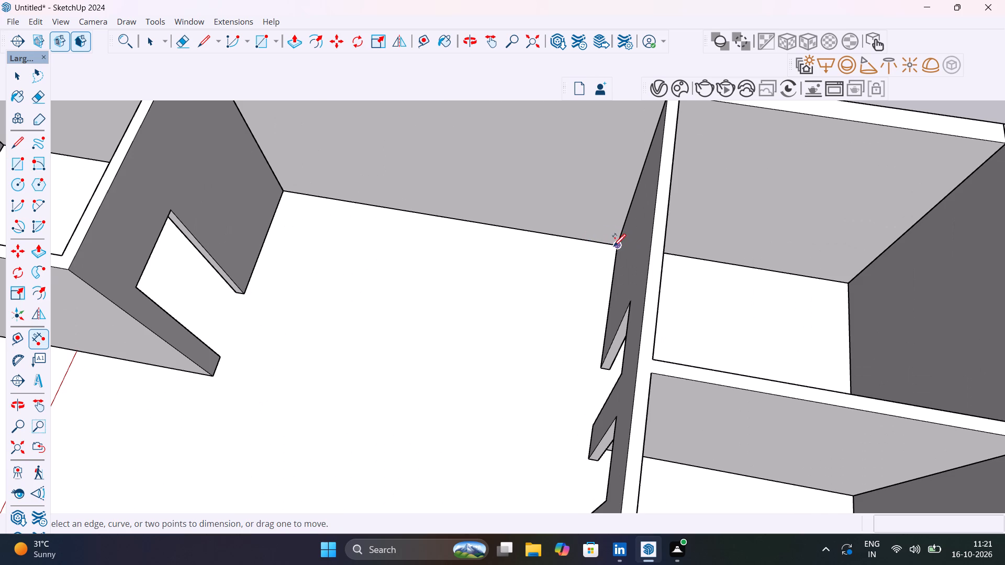
{"action": "left_click", "coordinate": [613, 245]}
{"action": "left_click", "coordinate": [279, 188]}
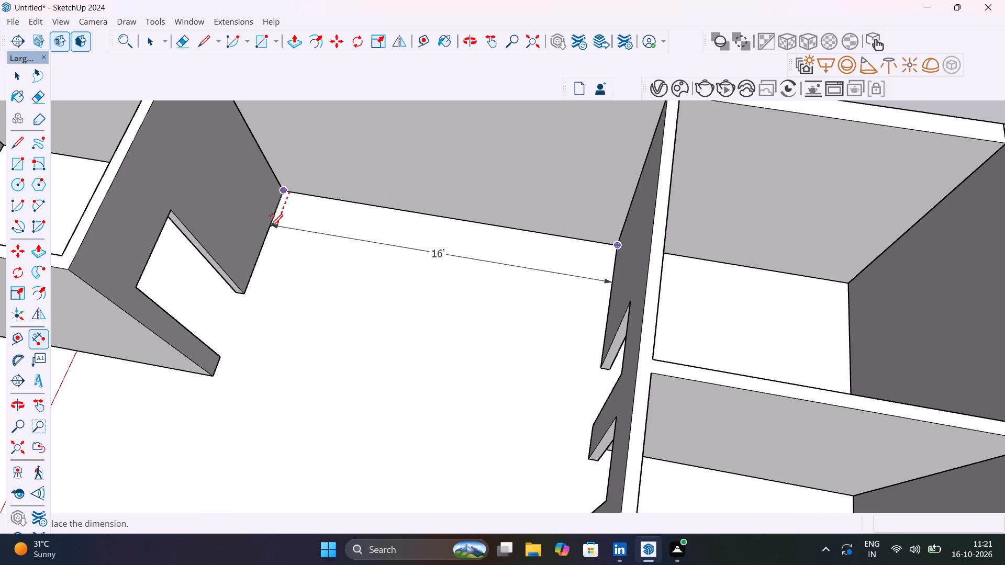
{"action": "scroll", "coordinate": [271, 225], "scroll_direction": "down", "scroll_amount": 10}
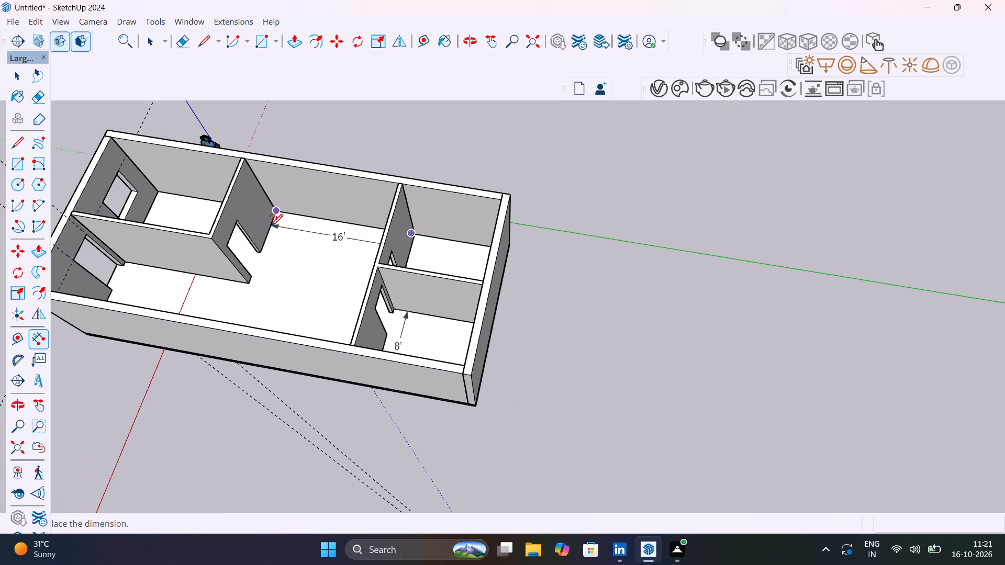
{"action": "key", "text": "Escape"}
Measure the middle hall's width along the base of the partition with two door openings, without placing a dimension.
{"action": "middle_click_drag", "start_coordinate": [354, 270], "coordinate": [740, 219]}
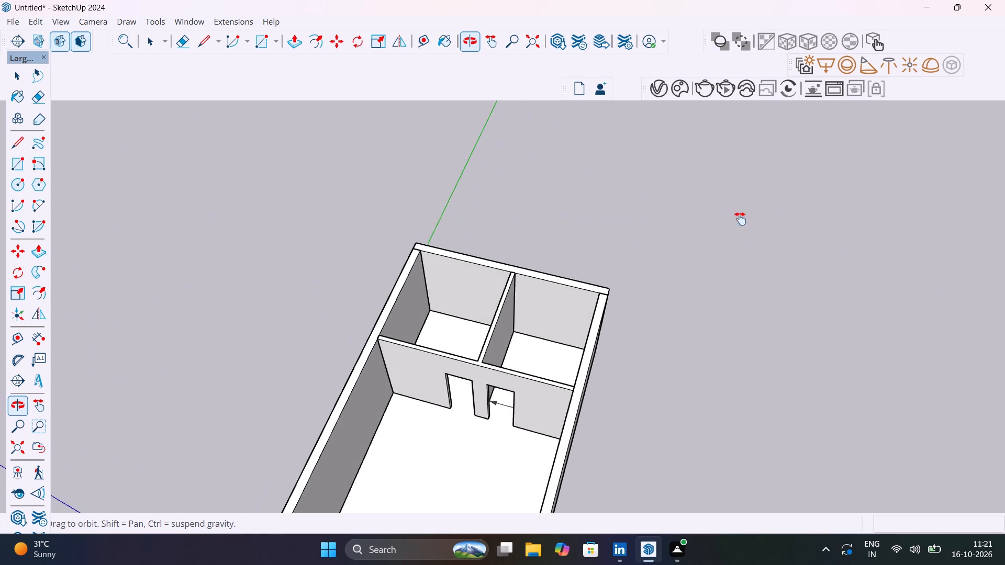
{"action": "middle_click_drag", "start_coordinate": [740, 219], "coordinate": [794, 111]}
{"action": "left_click", "coordinate": [432, 311]}
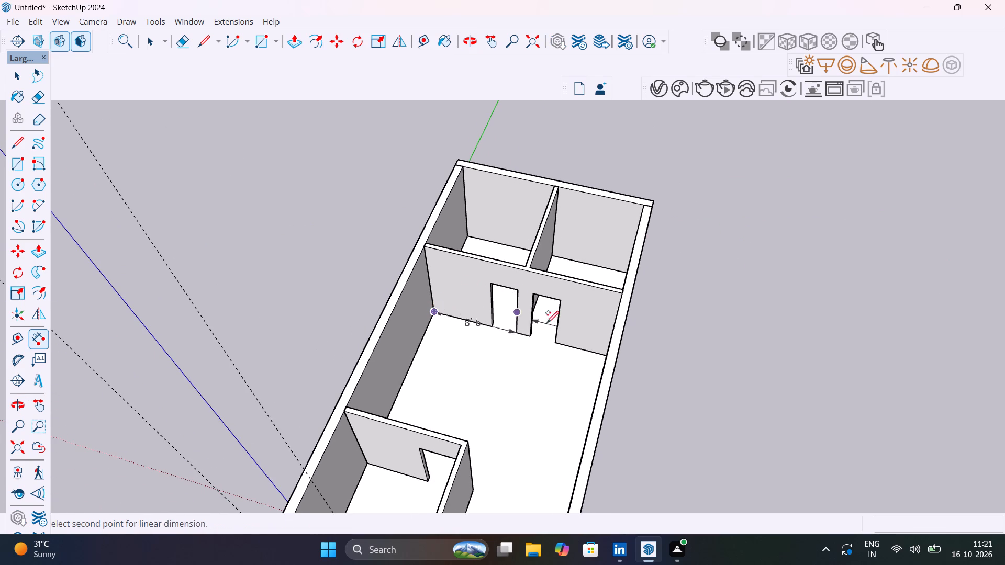
{"action": "middle_click_drag", "start_coordinate": [596, 355], "coordinate": [648, 351]}
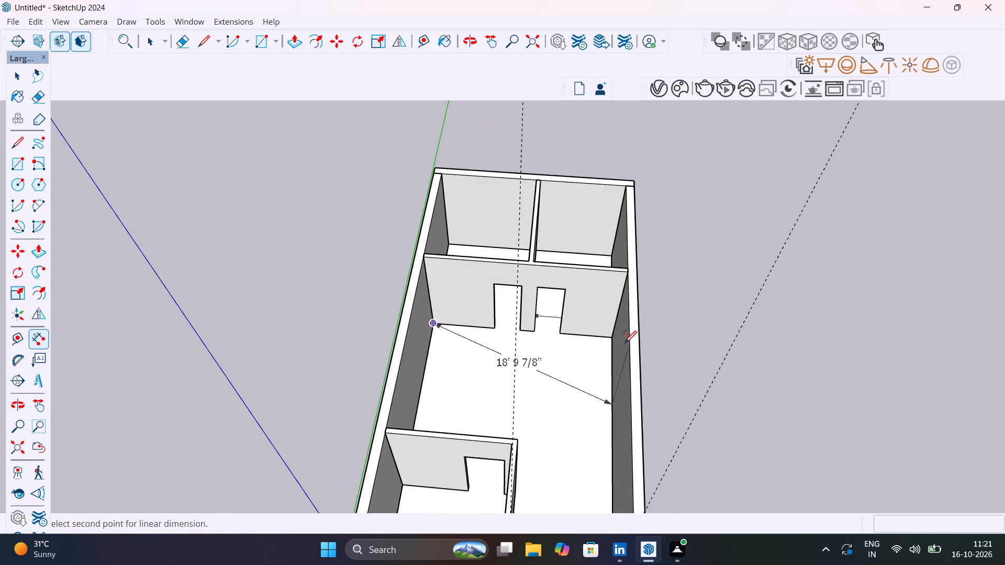
{"action": "scroll", "coordinate": [610, 339], "scroll_direction": "up", "scroll_amount": 4}
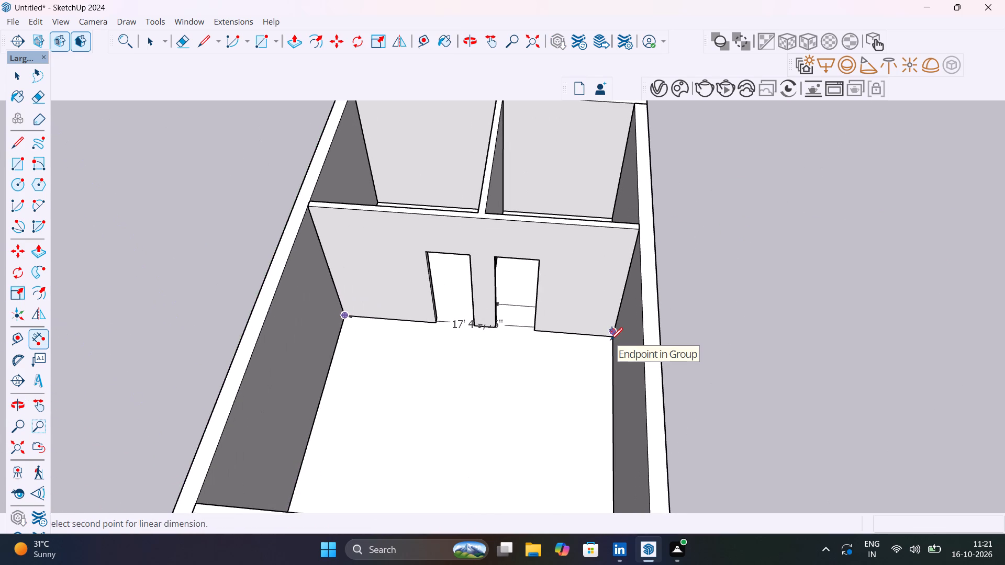
{"action": "key", "text": "Escape"}
{"action": "scroll", "coordinate": [610, 339], "scroll_direction": "down", "scroll_amount": 13}
{"action": "key", "text": "space"}
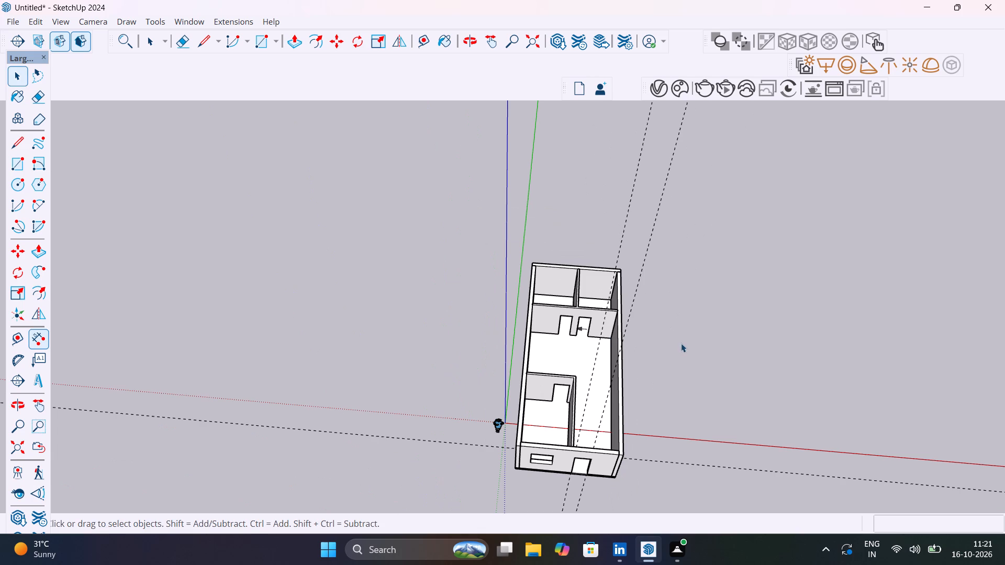
{"action": "left_click", "coordinate": [682, 343]}
Delete all the guides in the model.
{"action": "middle_click_drag", "start_coordinate": [652, 354], "coordinate": [593, 280], "text": "shift"}
{"action": "scroll", "coordinate": [593, 280], "scroll_direction": "up", "scroll_amount": 1}
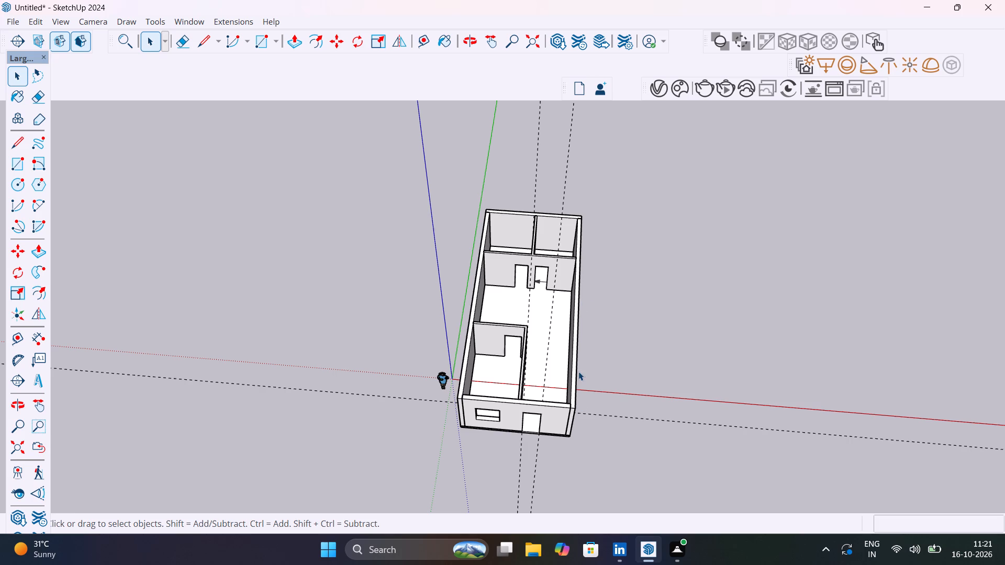
{"action": "scroll", "coordinate": [587, 367], "scroll_direction": "up", "scroll_amount": 5}
{"action": "scroll", "coordinate": [579, 397], "scroll_direction": "down", "scroll_amount": 1}
{"action": "middle_click_drag", "start_coordinate": [579, 397], "coordinate": [607, 286]}
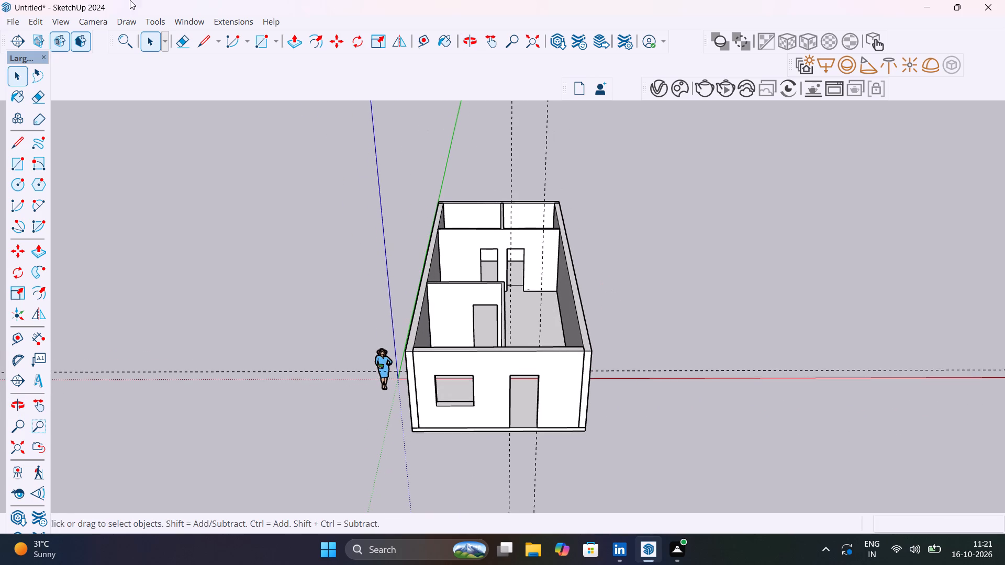
{"action": "left_click", "coordinate": [38, 20]}
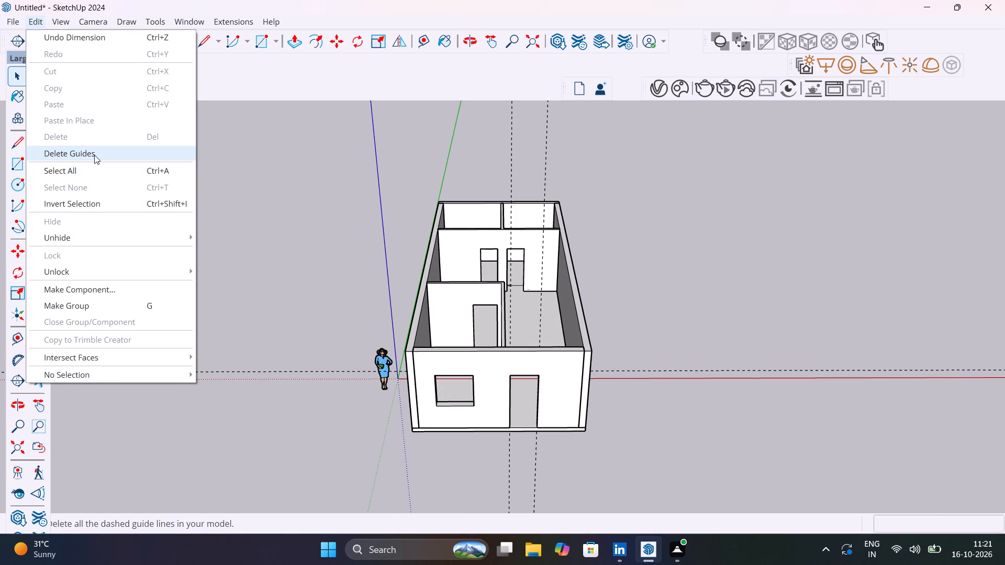
{"action": "left_click", "coordinate": [94, 155]}
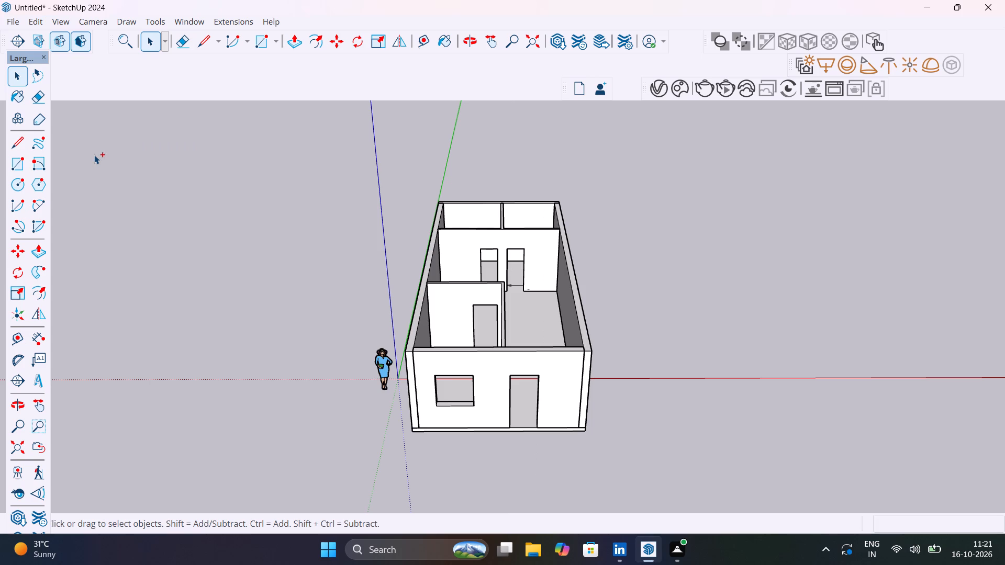
Start saving the model and browse to the Working folder under 1.PROJECTS > SketchUp on the D: drive.
{"action": "key", "text": "ctrl+s"}
{"action": "scroll", "coordinate": [185, 161], "scroll_direction": "down", "scroll_amount": 13}
{"action": "scroll", "coordinate": [95, 190], "scroll_direction": "down", "scroll_amount": 11}
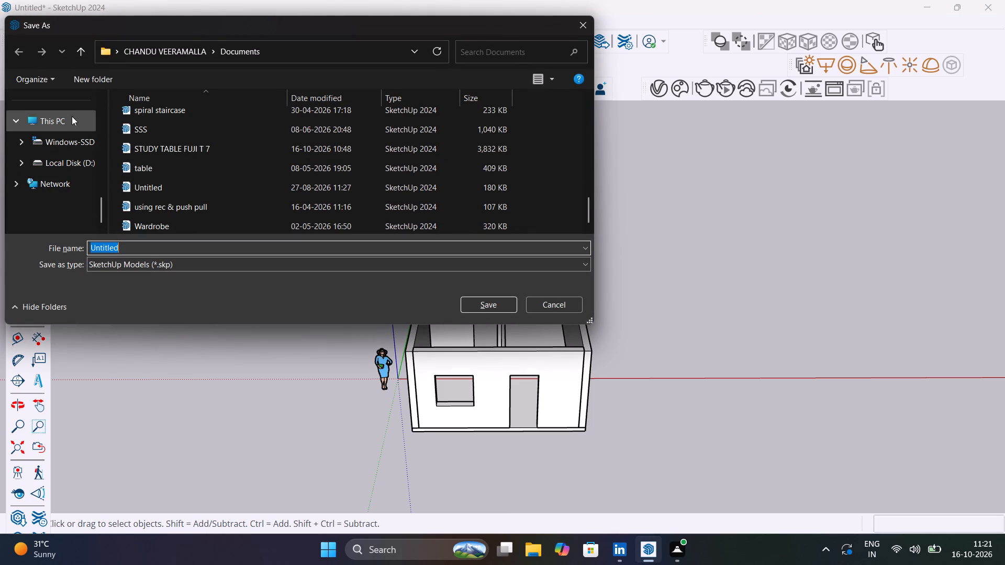
{"action": "left_click", "coordinate": [72, 116]}
{"action": "double_click", "coordinate": [355, 122]}
{"action": "scroll", "coordinate": [199, 206], "scroll_direction": "down", "scroll_amount": 1}
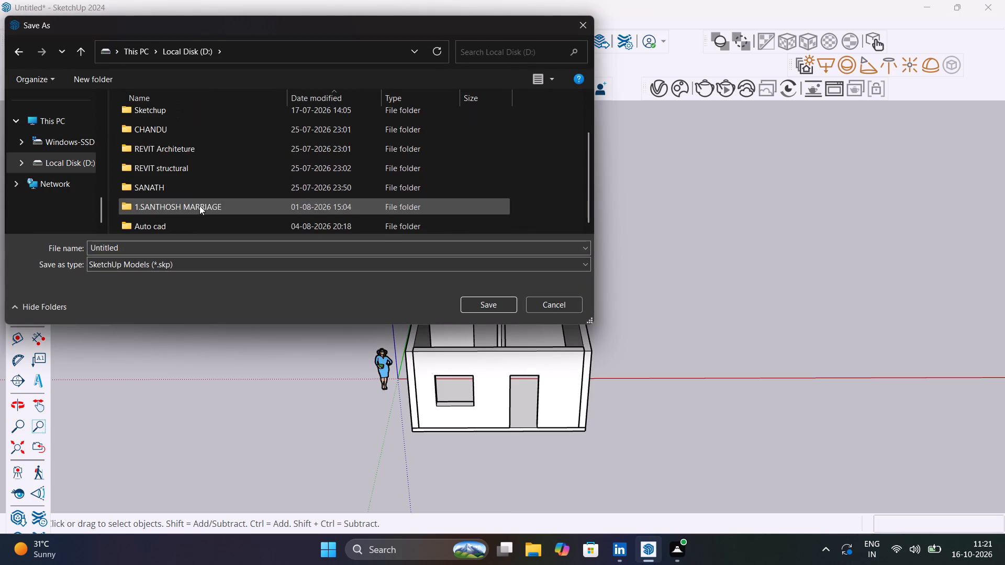
{"action": "scroll", "coordinate": [199, 206], "scroll_direction": "down", "scroll_amount": 2}
{"action": "double_click", "coordinate": [169, 186]}
{"action": "double_click", "coordinate": [193, 117]}
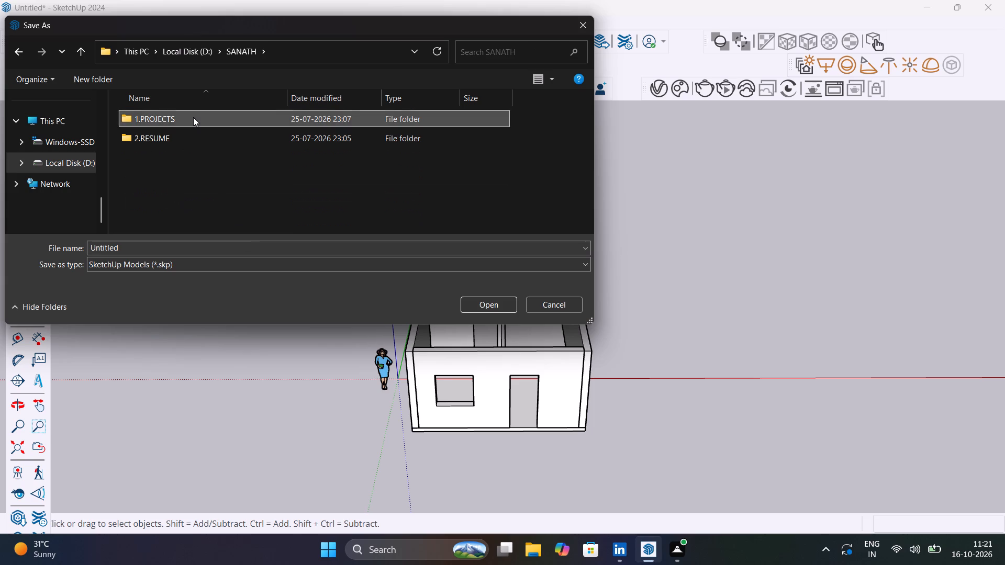
{"action": "double_click", "coordinate": [193, 132]}
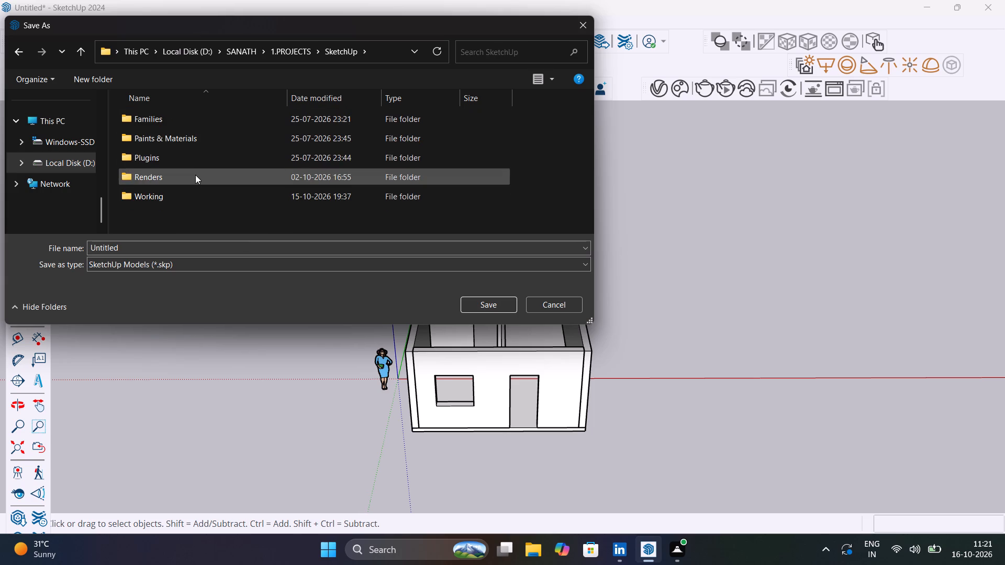
{"action": "double_click", "coordinate": [197, 193]}
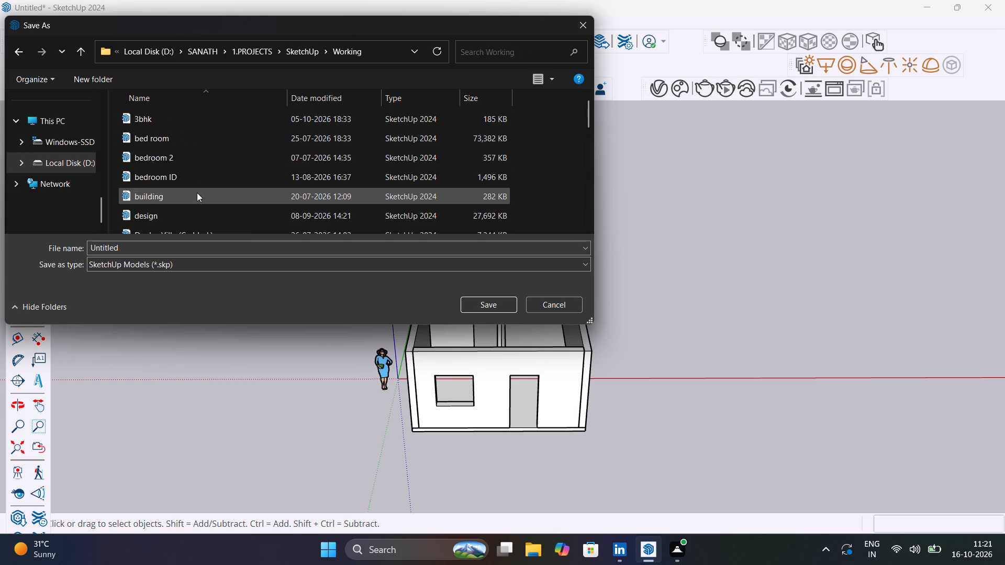
{"action": "left_click", "coordinate": [8, 54]}
{"action": "left_click", "coordinate": [8, 53]}
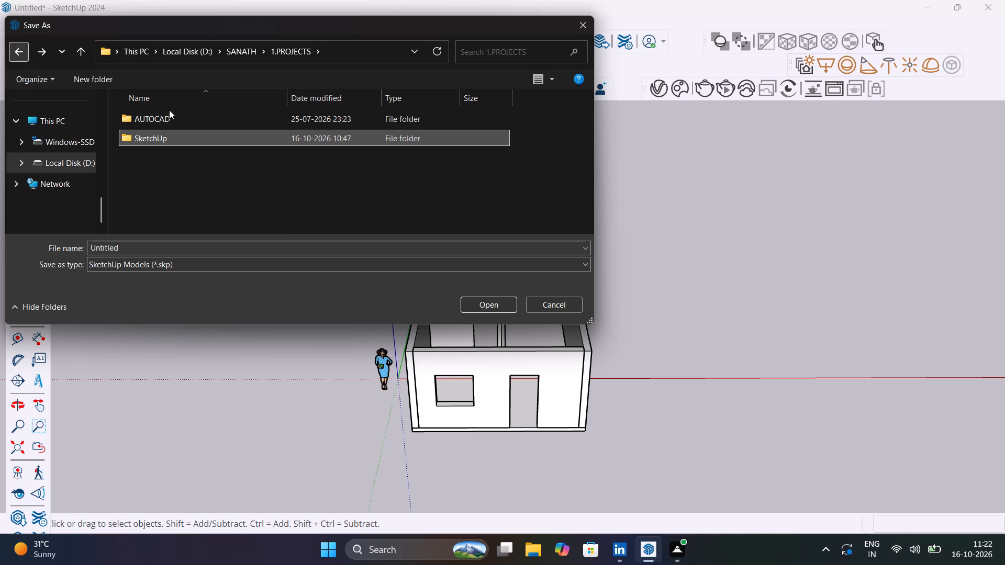
{"action": "double_click", "coordinate": [181, 138]}
{"action": "double_click", "coordinate": [181, 138]}
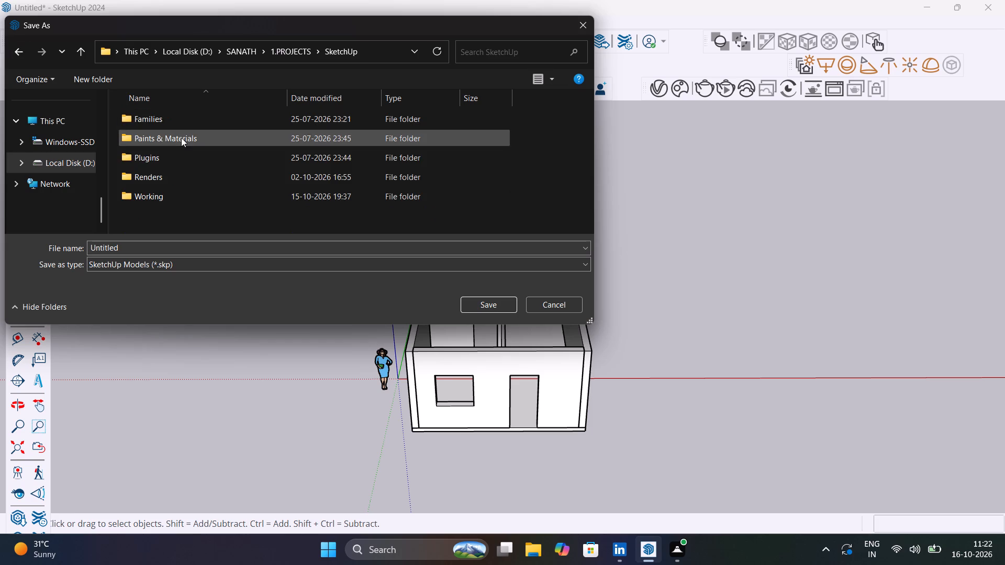
{"action": "double_click", "coordinate": [176, 197]}
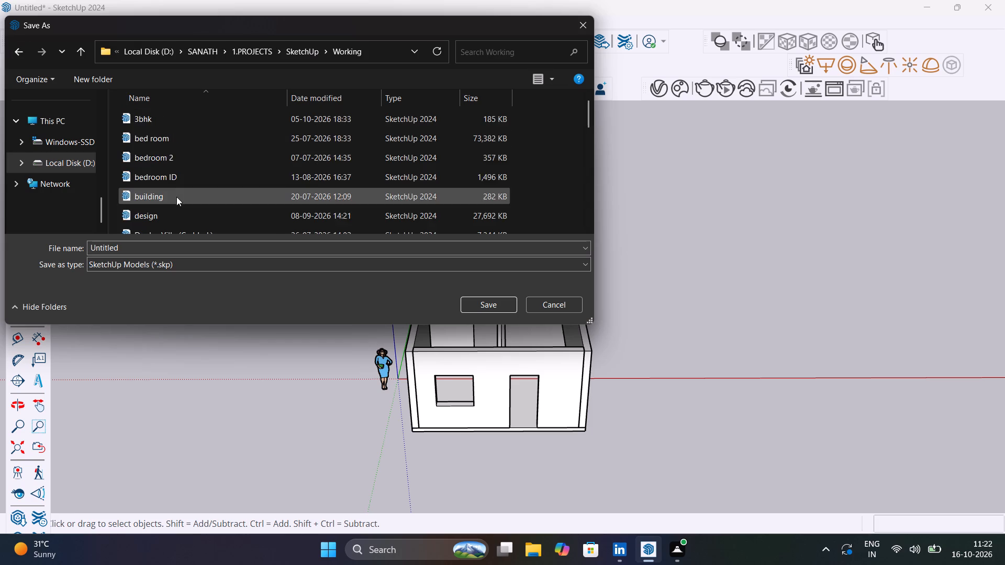
{"action": "scroll", "coordinate": [185, 199], "scroll_direction": "down", "scroll_amount": 20}
{"action": "scroll", "coordinate": [185, 199], "scroll_direction": "down", "scroll_amount": 5}
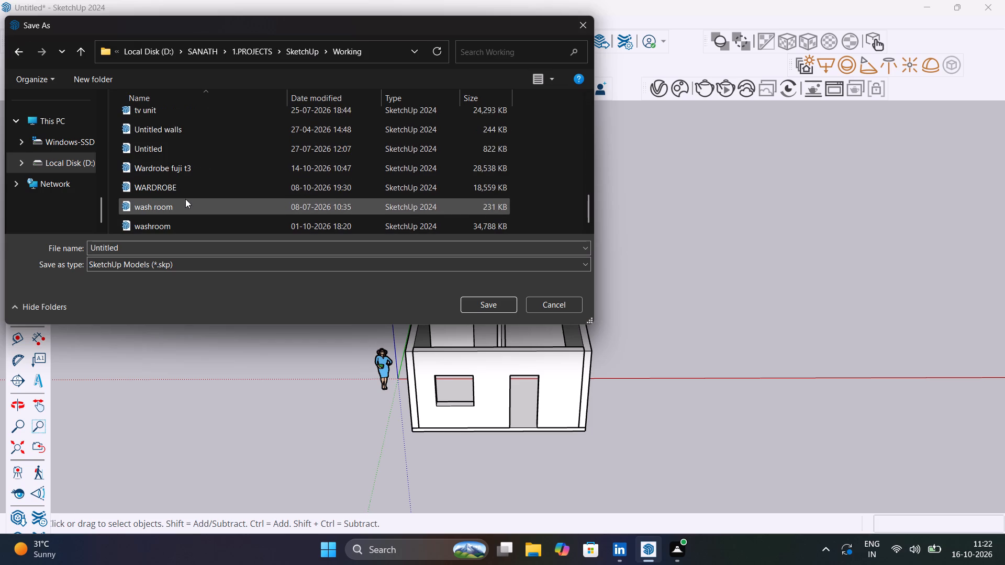
{"action": "scroll", "coordinate": [185, 199], "scroll_direction": "down", "scroll_amount": 7}
{"action": "scroll", "coordinate": [210, 198], "scroll_direction": "up", "scroll_amount": 8}
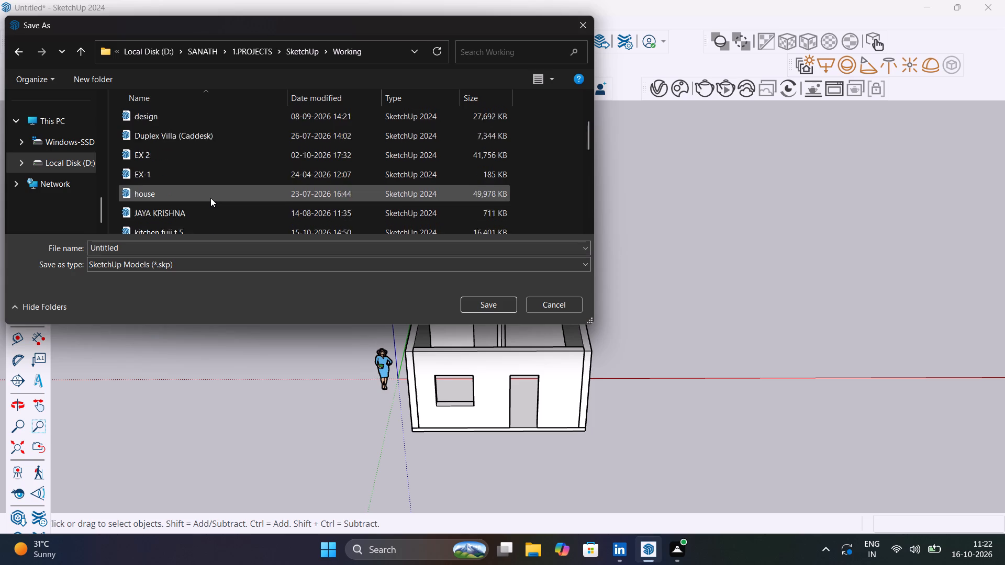
{"action": "scroll", "coordinate": [210, 198], "scroll_direction": "up", "scroll_amount": 12}
{"action": "scroll", "coordinate": [210, 197], "scroll_direction": "down", "scroll_amount": 5}
Name the file "3-floor house fuji t8" and save it as a SketchUp model.
{"action": "left_click", "coordinate": [211, 244]}
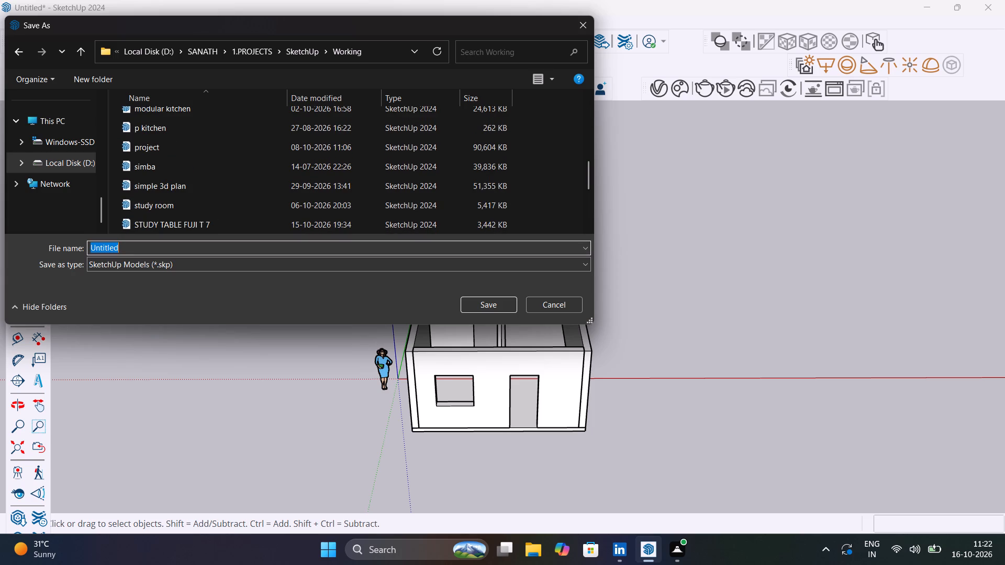
{"action": "key", "text": "BackSpace"}
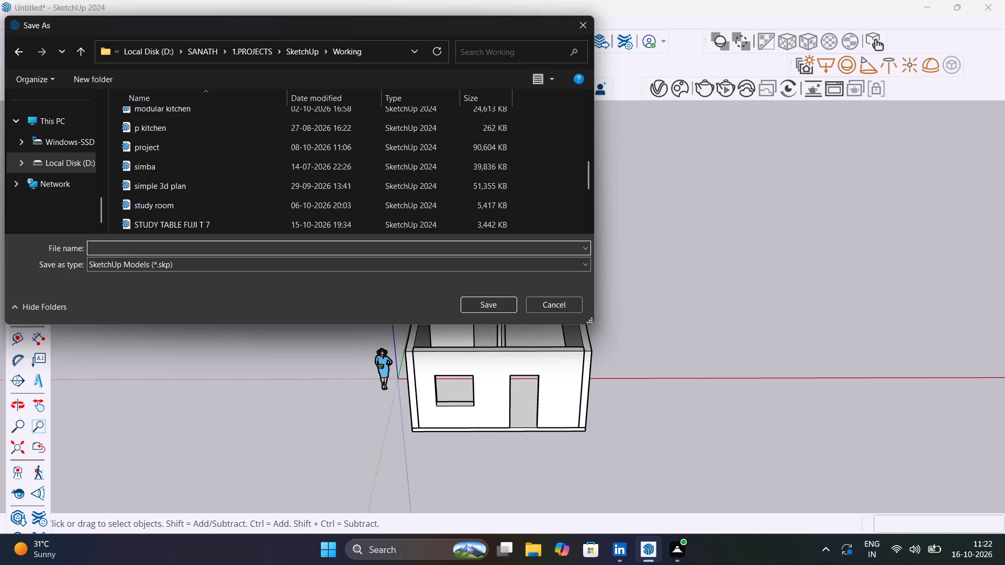
{"action": "key", "text": "3"}
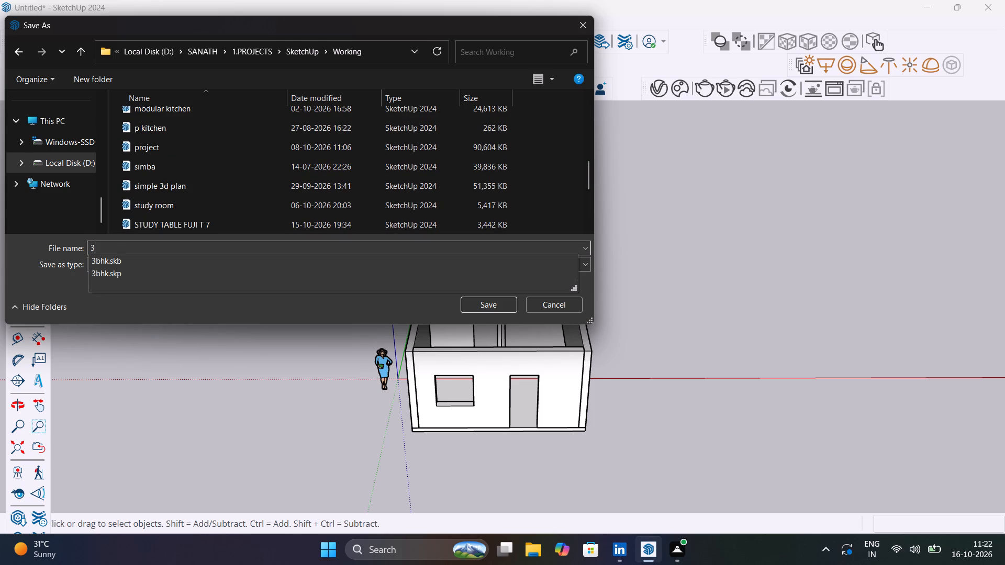
{"action": "key", "text": "minus"}
{"action": "type", "text": "floor ho"}
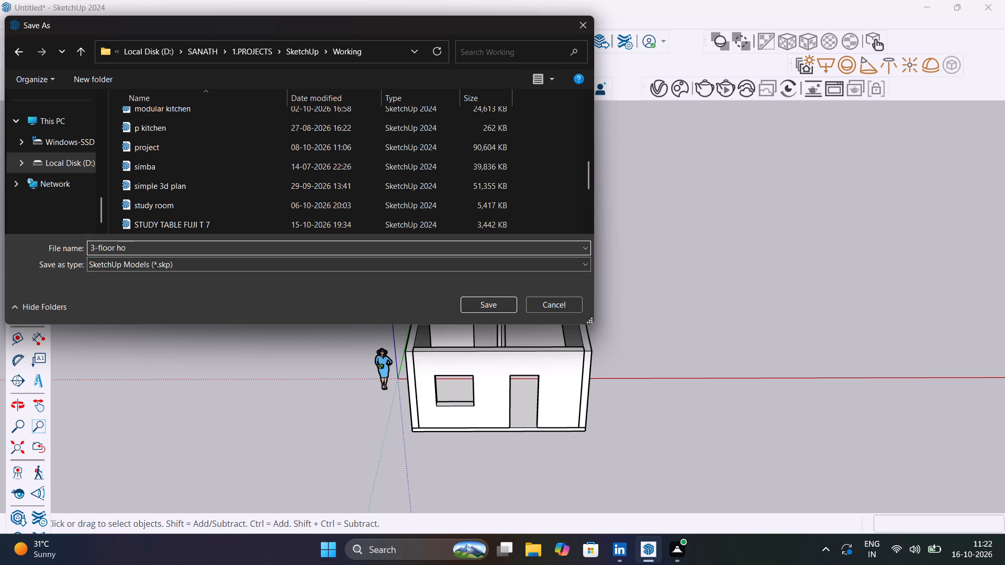
{"action": "type", "text": "use des"}
{"action": "key", "text": "BackSpace"}
{"action": "key", "text": "BackSpace"}
{"action": "key", "text": "BackSpace"}
{"action": "type", "text": "fuji"}
{"action": "key", "text": "space"}
{"action": "key", "text": "t"}
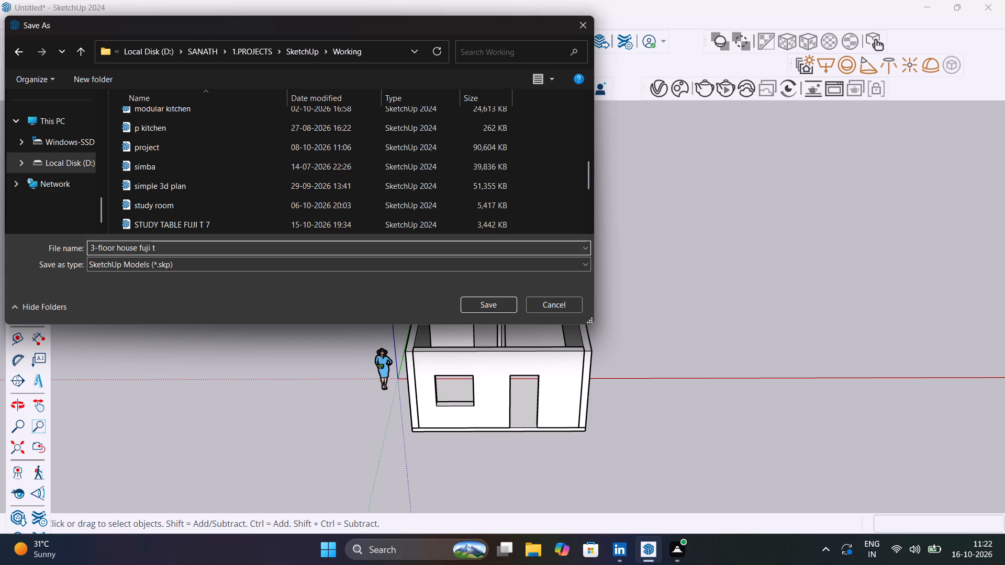
{"action": "key", "text": "8"}
{"action": "key", "text": "Return"}
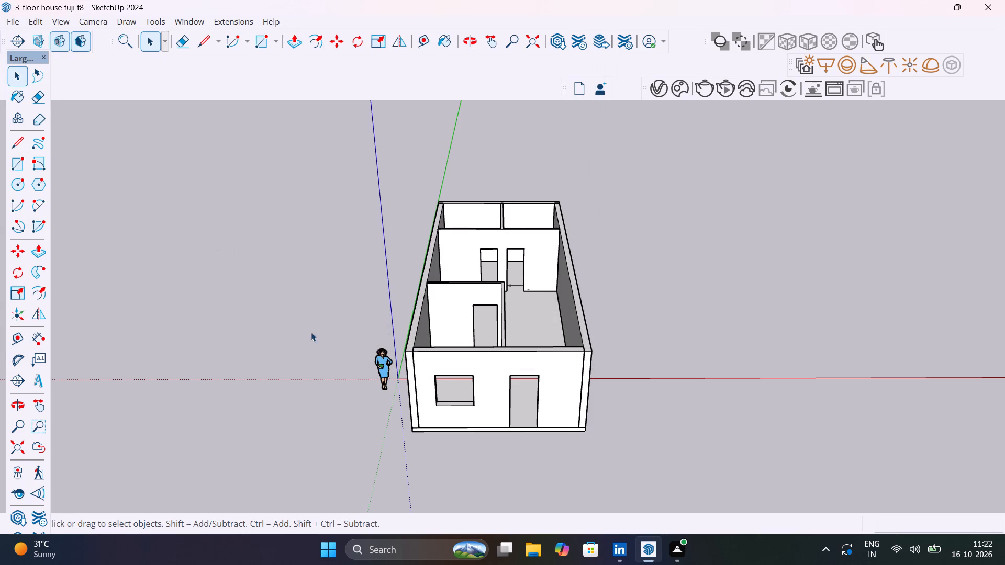
Delete the stray arrowed line across one of the two door openings in the back partition.
{"action": "scroll", "coordinate": [333, 336], "scroll_direction": "down", "scroll_amount": 4}
{"action": "middle_click_drag", "start_coordinate": [373, 347], "coordinate": [393, 451]}
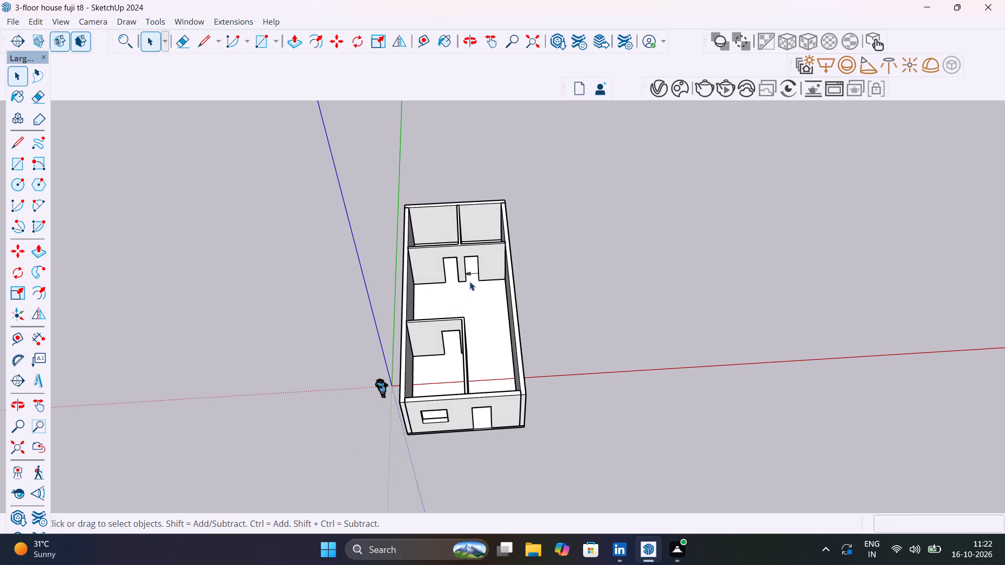
{"action": "scroll", "coordinate": [470, 281], "scroll_direction": "up", "scroll_amount": 7}
{"action": "left_click", "coordinate": [469, 265]}
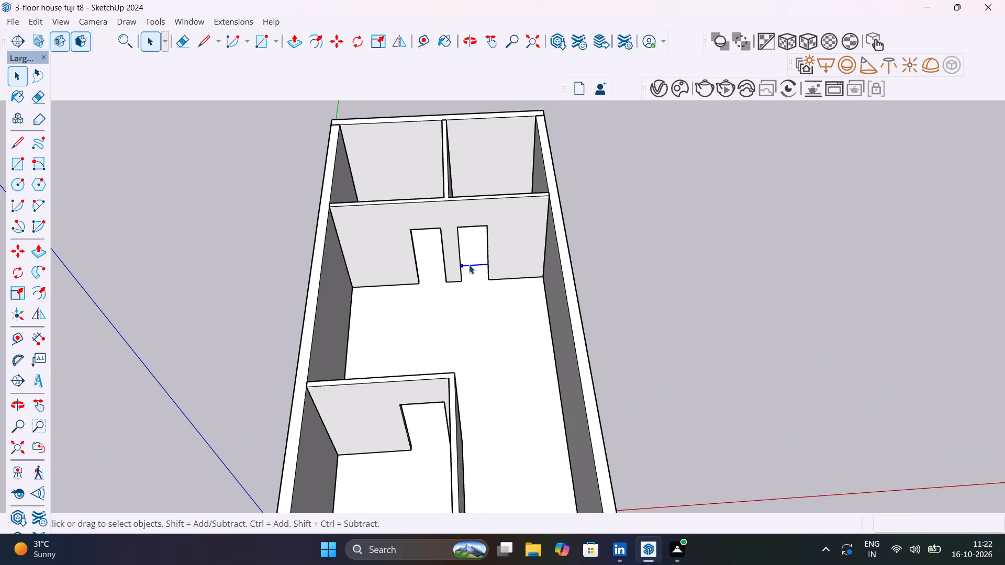
{"action": "key", "text": "Delete"}
Copy the floor slab group straight up 10' 6" so it sits on the wall tops, aligned to the outer corner.
{"action": "scroll", "coordinate": [457, 296], "scroll_direction": "down", "scroll_amount": 6}
{"action": "middle_click_drag", "start_coordinate": [461, 342], "coordinate": [470, 258]}
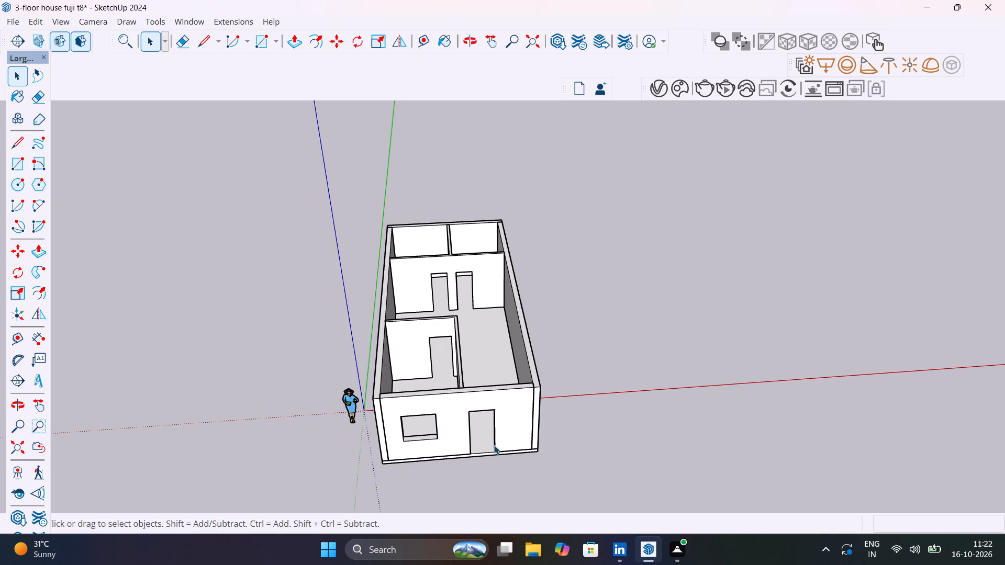
{"action": "middle_click_drag", "start_coordinate": [494, 443], "coordinate": [449, 361]}
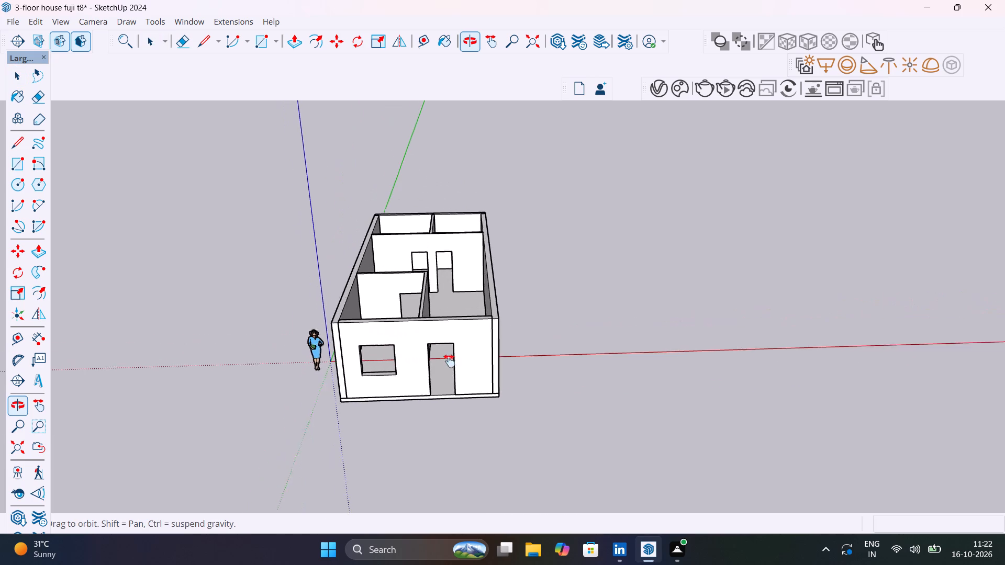
{"action": "middle_click_drag", "start_coordinate": [449, 361], "coordinate": [438, 345]}
{"action": "left_click", "coordinate": [435, 392]}
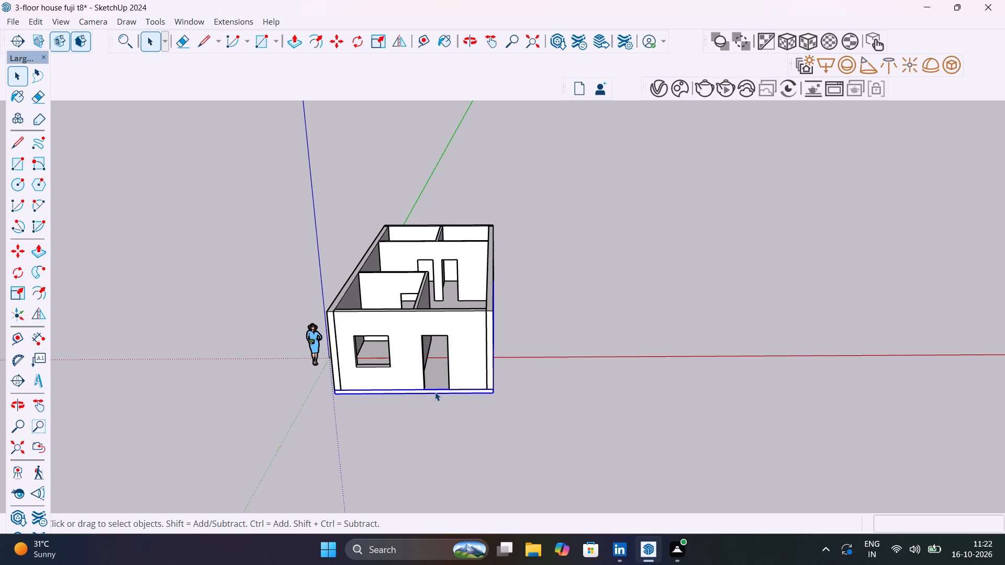
{"action": "key", "text": "m"}
{"action": "scroll", "coordinate": [507, 386], "scroll_direction": "up", "scroll_amount": 4}
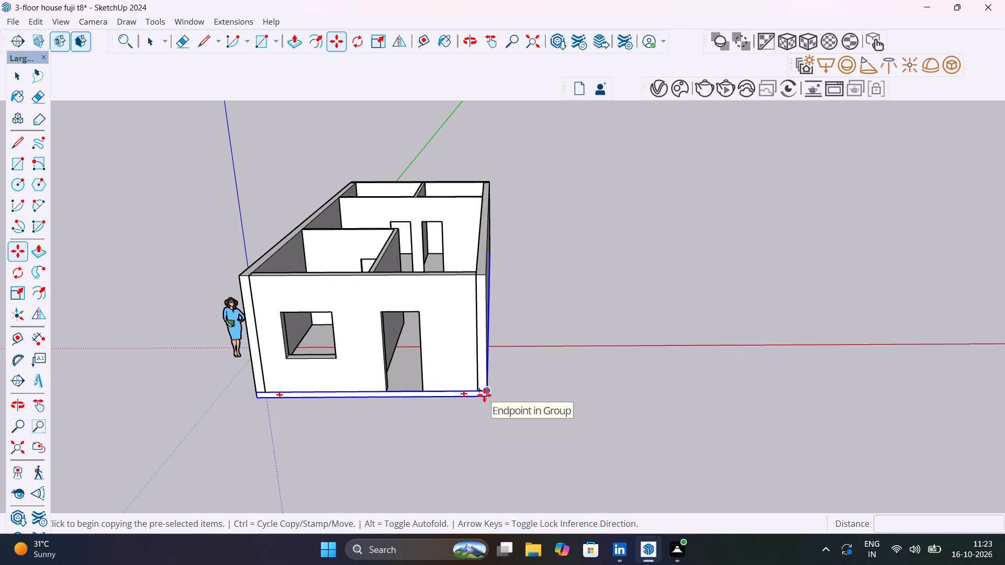
{"action": "left_click", "coordinate": [486, 398]}
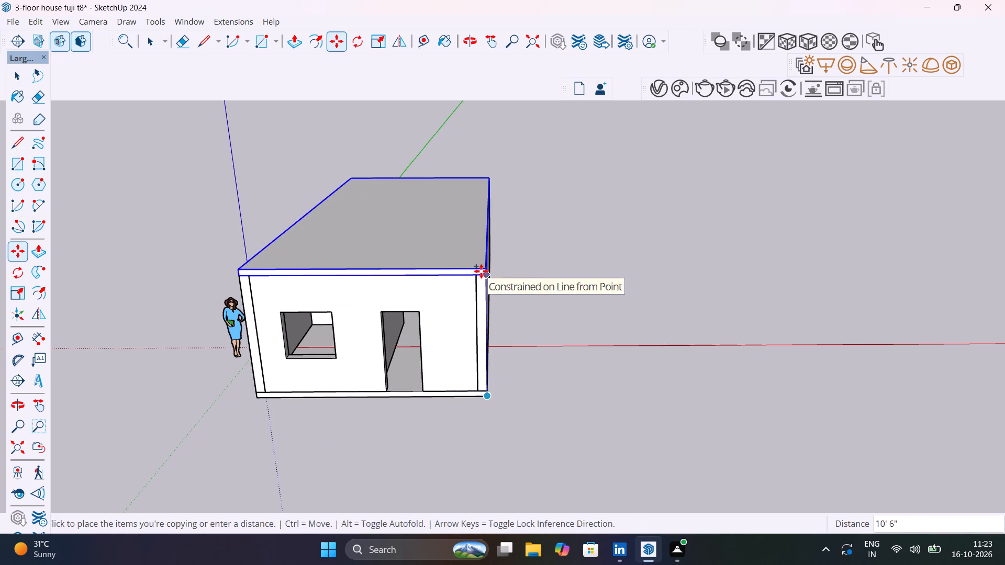
{"action": "scroll", "coordinate": [481, 271], "scroll_direction": "up", "scroll_amount": 8}
{"action": "middle_click_drag", "start_coordinate": [476, 280], "coordinate": [338, 259]}
{"action": "scroll", "coordinate": [338, 259], "scroll_direction": "up", "scroll_amount": 1}
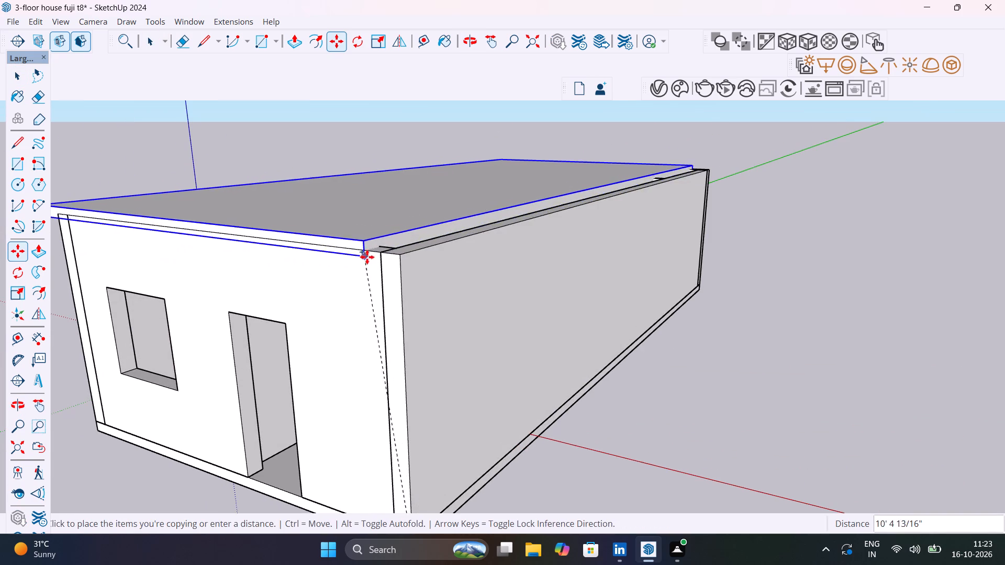
{"action": "left_click", "coordinate": [397, 254]}
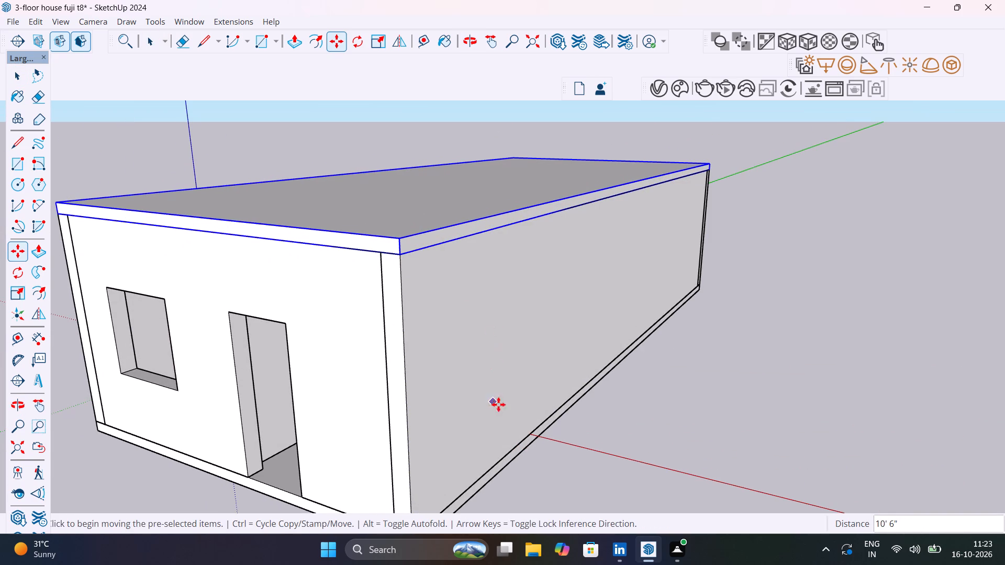
{"action": "key", "text": "space"}
{"action": "left_click", "coordinate": [662, 421]}
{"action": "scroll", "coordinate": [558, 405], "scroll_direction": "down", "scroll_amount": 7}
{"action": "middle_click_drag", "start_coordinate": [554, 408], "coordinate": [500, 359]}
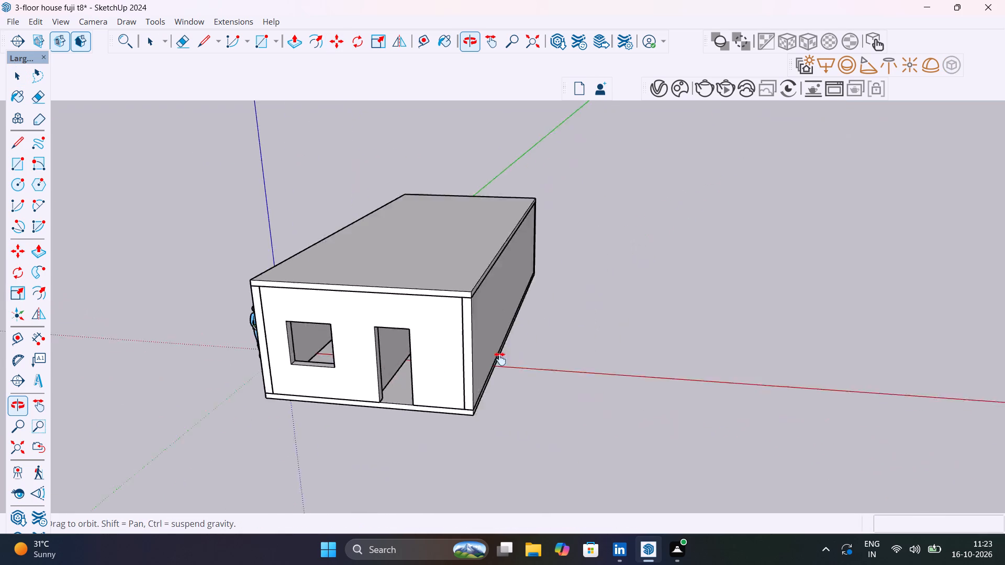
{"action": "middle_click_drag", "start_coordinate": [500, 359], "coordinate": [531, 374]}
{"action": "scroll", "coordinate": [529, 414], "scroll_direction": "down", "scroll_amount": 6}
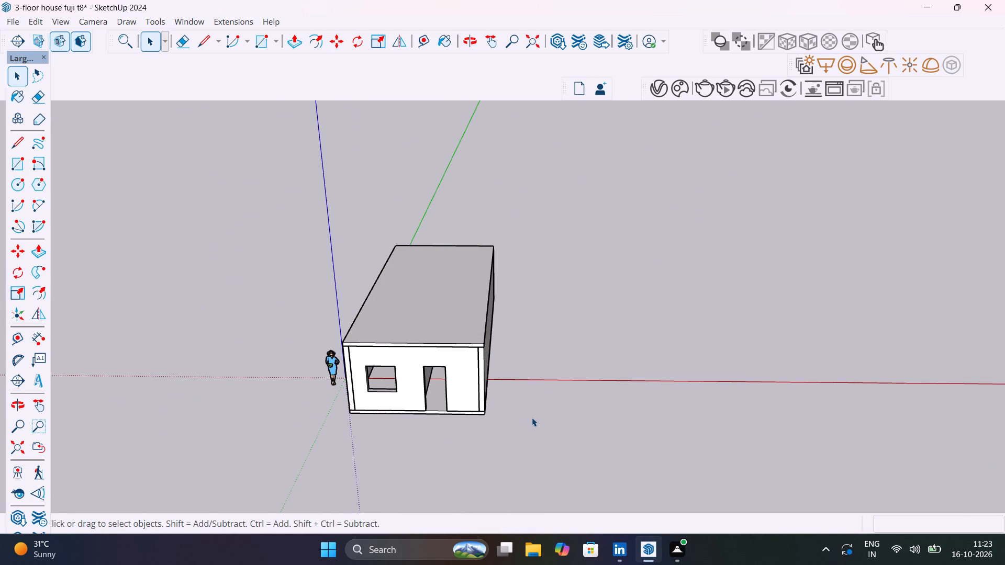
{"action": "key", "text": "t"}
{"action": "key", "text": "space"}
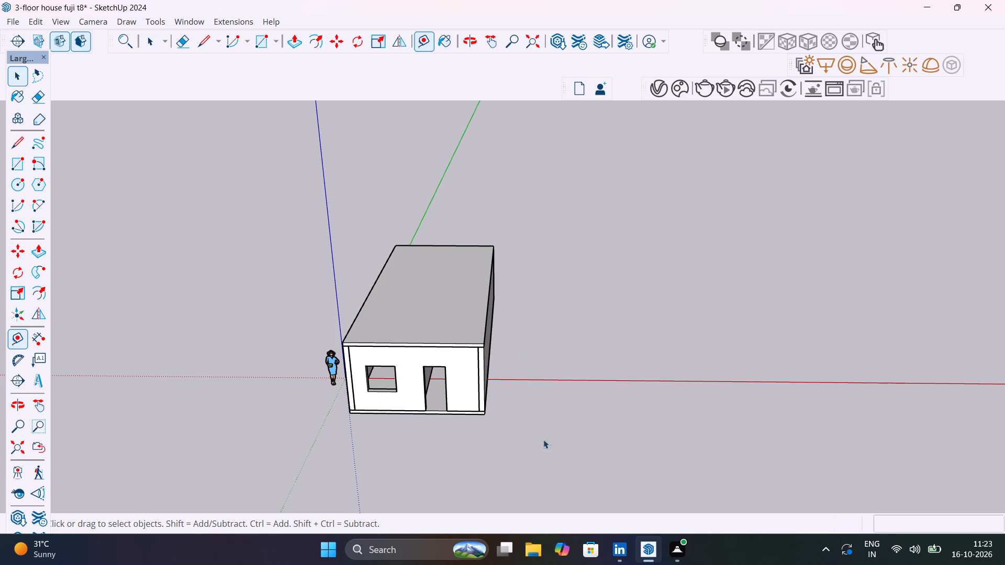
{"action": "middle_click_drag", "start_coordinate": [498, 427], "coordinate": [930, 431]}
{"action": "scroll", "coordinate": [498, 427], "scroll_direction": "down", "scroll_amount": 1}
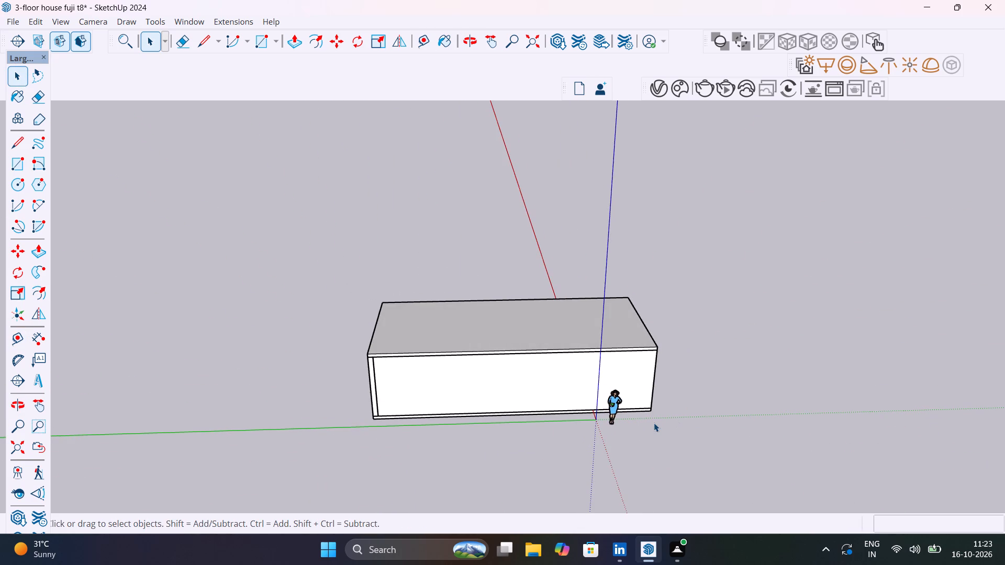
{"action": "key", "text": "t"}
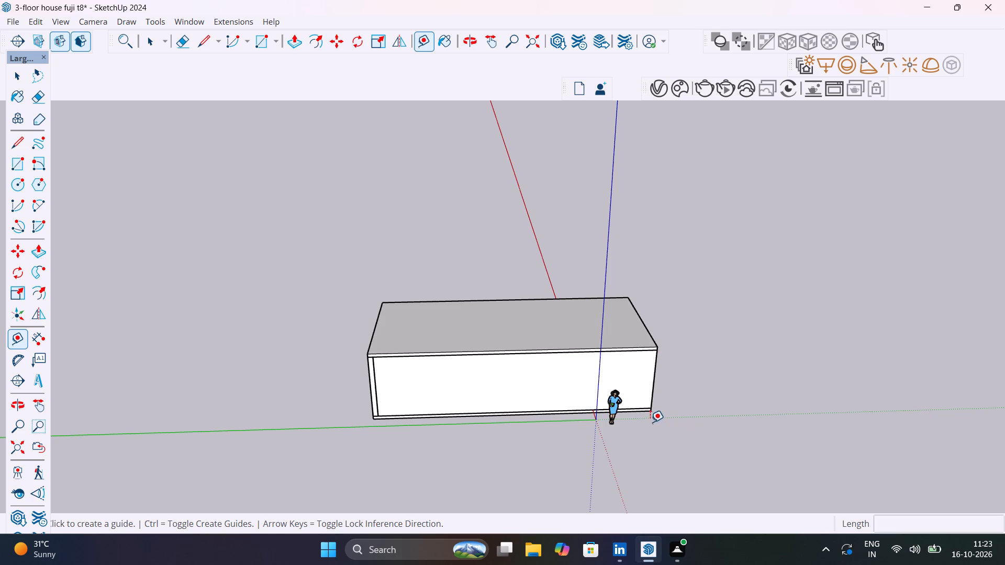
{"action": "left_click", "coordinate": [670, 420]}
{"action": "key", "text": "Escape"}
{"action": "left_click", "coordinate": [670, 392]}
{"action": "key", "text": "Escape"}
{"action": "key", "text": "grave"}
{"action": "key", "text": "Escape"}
Place a guide line parallel to the base slab's front edge, 42' 3" back, running along its rear end.
{"action": "scroll", "coordinate": [651, 409], "scroll_direction": "up", "scroll_amount": 10}
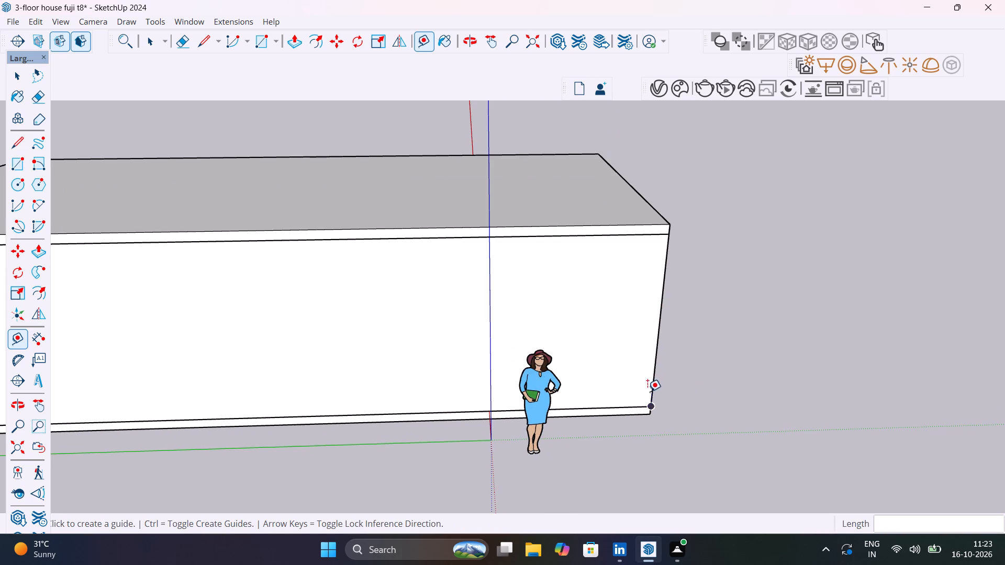
{"action": "scroll", "coordinate": [652, 407], "scroll_direction": "down", "scroll_amount": 1}
{"action": "middle_click_drag", "start_coordinate": [652, 407], "coordinate": [37, 383]}
{"action": "scroll", "coordinate": [37, 384], "scroll_direction": "up", "scroll_amount": 1}
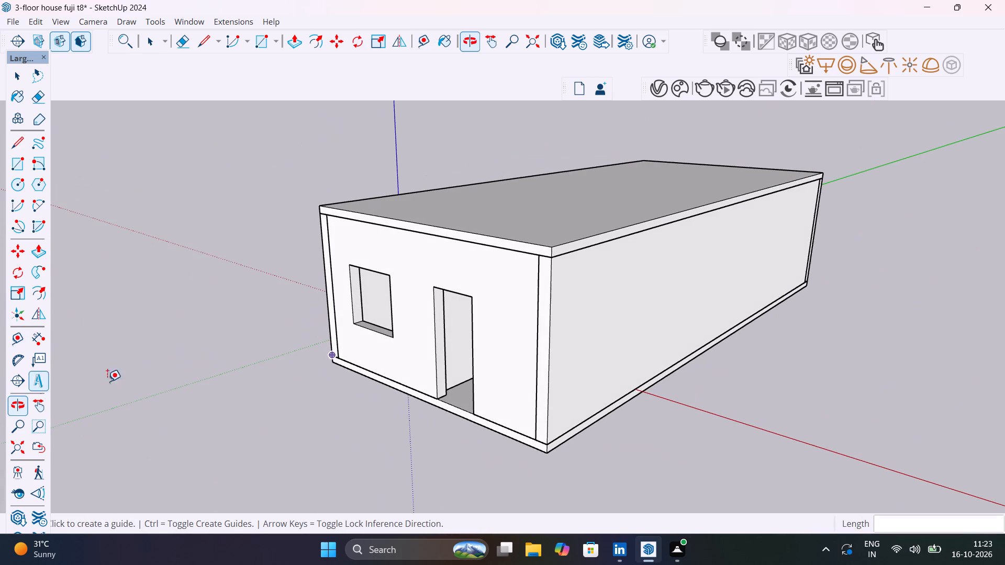
{"action": "left_click", "coordinate": [488, 430]}
{"action": "scroll", "coordinate": [604, 402], "scroll_direction": "down", "scroll_amount": 7}
{"action": "middle_click_drag", "start_coordinate": [624, 405], "coordinate": [471, 517]}
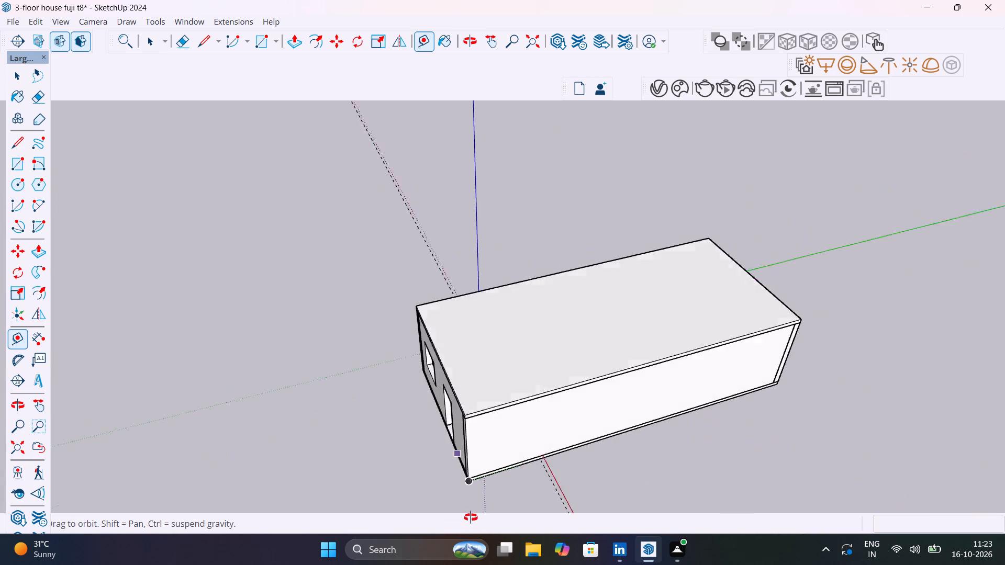
{"action": "middle_click_drag", "start_coordinate": [471, 517], "coordinate": [198, 406]}
{"action": "scroll", "coordinate": [547, 330], "scroll_direction": "up", "scroll_amount": 4}
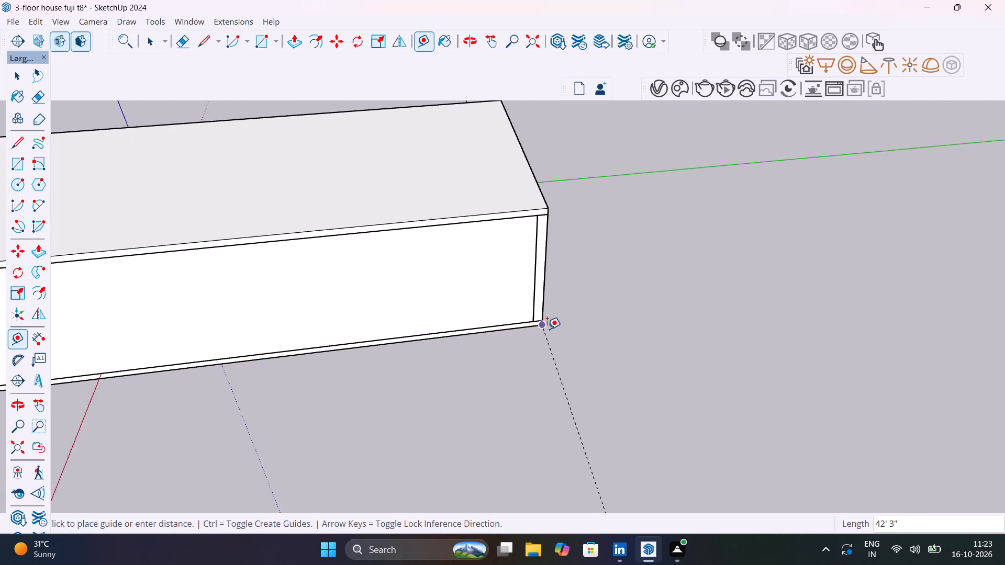
{"action": "scroll", "coordinate": [547, 329], "scroll_direction": "up", "scroll_amount": 6}
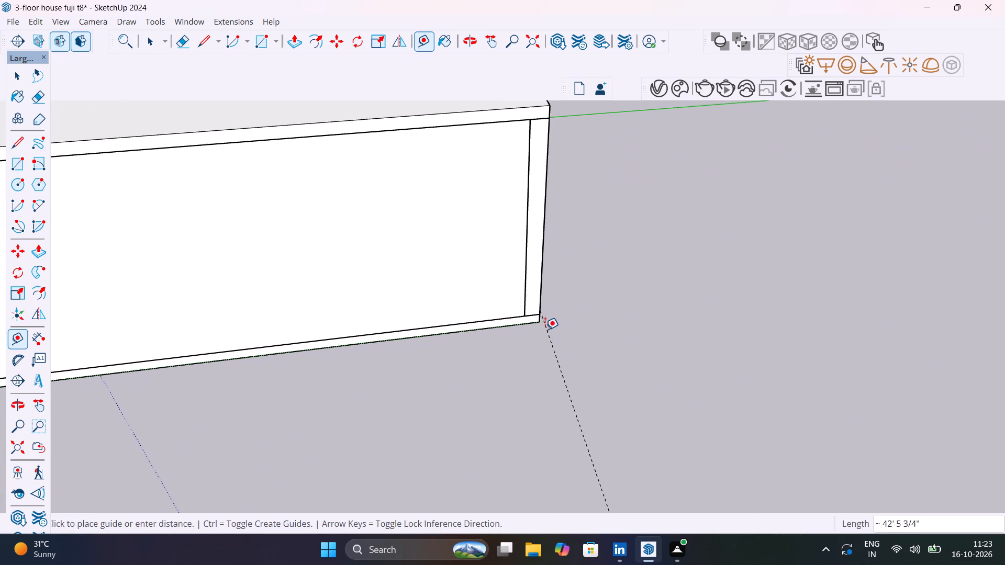
{"action": "left_click", "coordinate": [537, 321]}
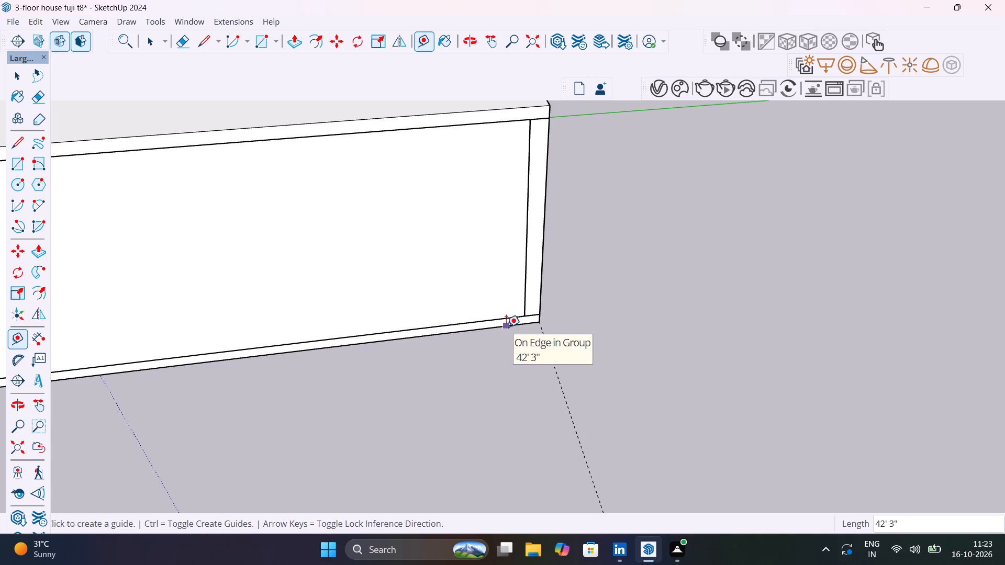
Place a guide parallel to the base slab's long side edge, about 6' 8" out from the house.
{"action": "left_click", "coordinate": [506, 327]}
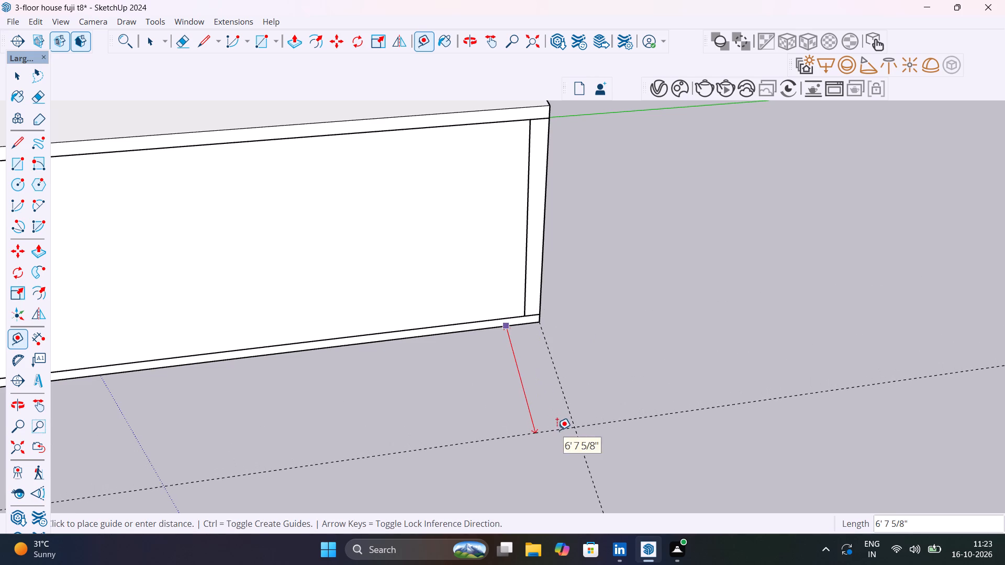
{"action": "left_click", "coordinate": [557, 430]}
{"action": "scroll", "coordinate": [468, 455], "scroll_direction": "down", "scroll_amount": 13}
{"action": "middle_click_drag", "start_coordinate": [474, 478], "coordinate": [767, 349], "text": "shift"}
{"action": "scroll", "coordinate": [643, 358], "scroll_direction": "down", "scroll_amount": 1, "text": "shift"}
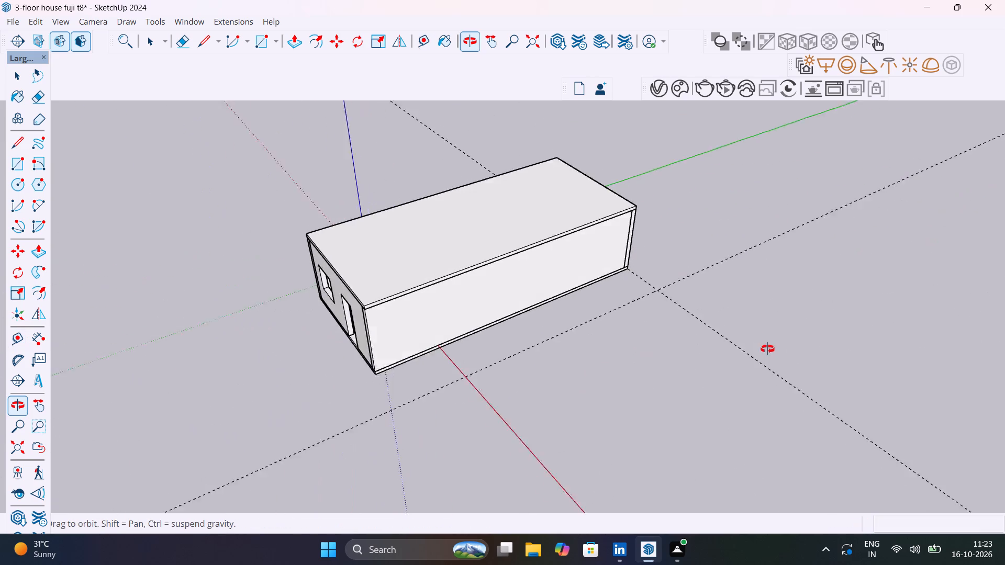
{"action": "middle_click_drag", "start_coordinate": [767, 349], "coordinate": [772, 349], "text": "shift"}
{"action": "middle_click_drag", "start_coordinate": [531, 371], "coordinate": [576, 416]}
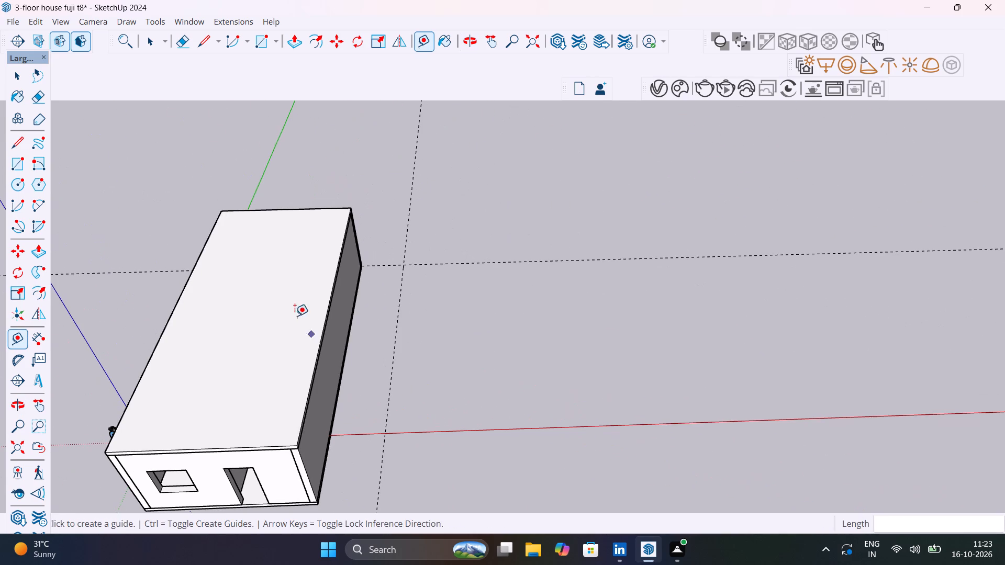
Add three more parallel guides stepping outward from the first side guide, at successive offsets of 9", 8' and 4.5".
{"action": "left_click_drag", "start_coordinate": [397, 330], "coordinate": [412, 332]}
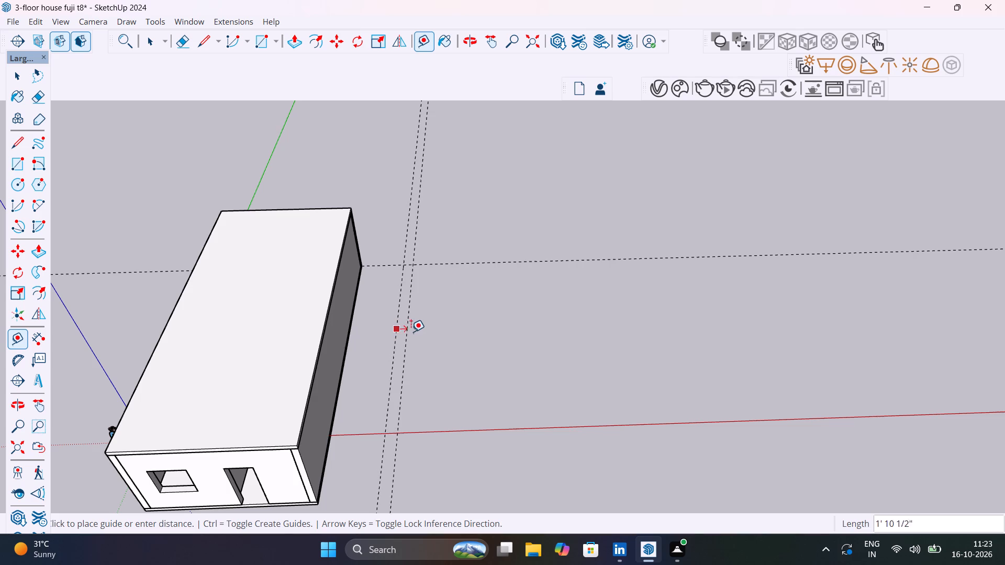
{"action": "type", "text": "9\""}
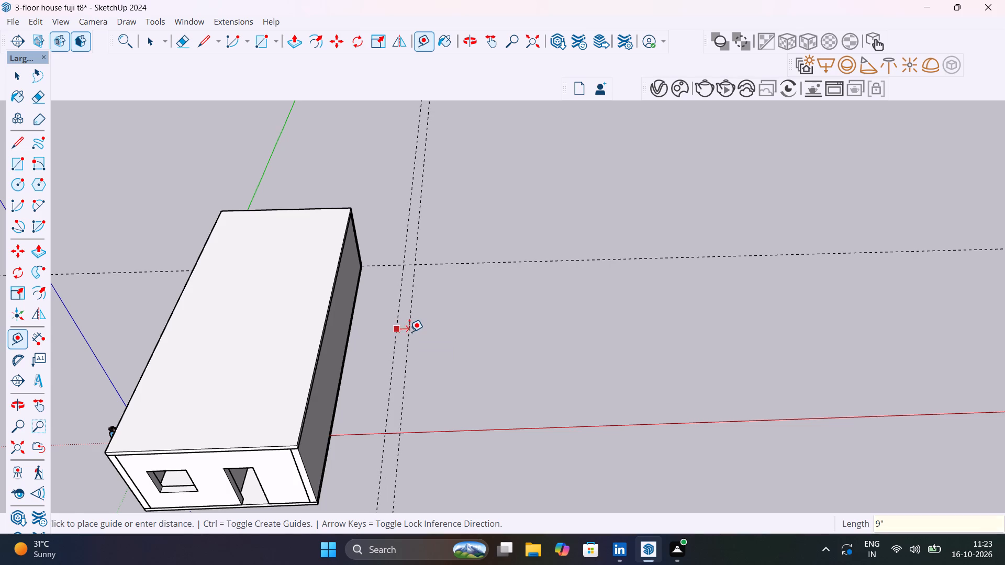
{"action": "key", "text": "Return"}
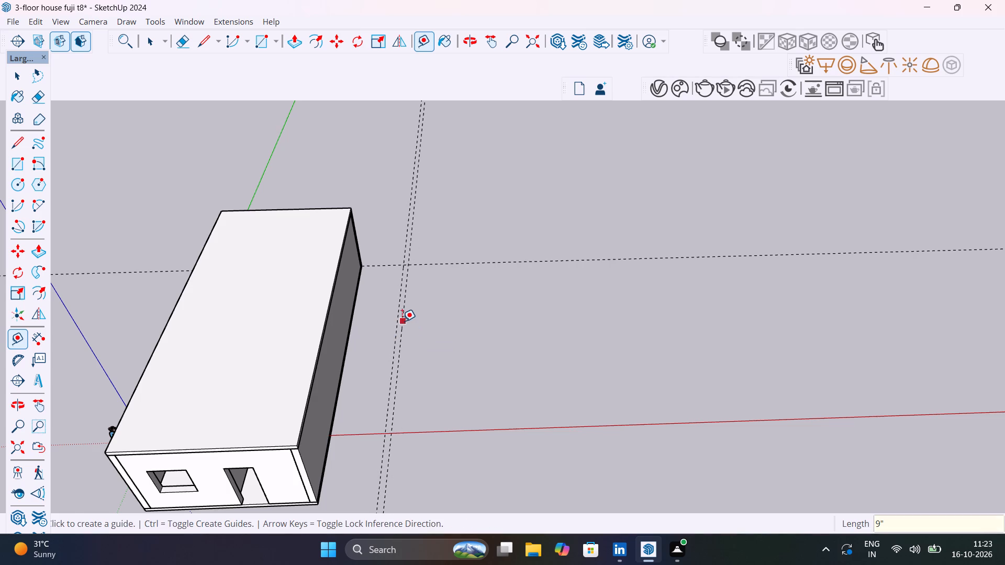
{"action": "left_click", "coordinate": [402, 321]}
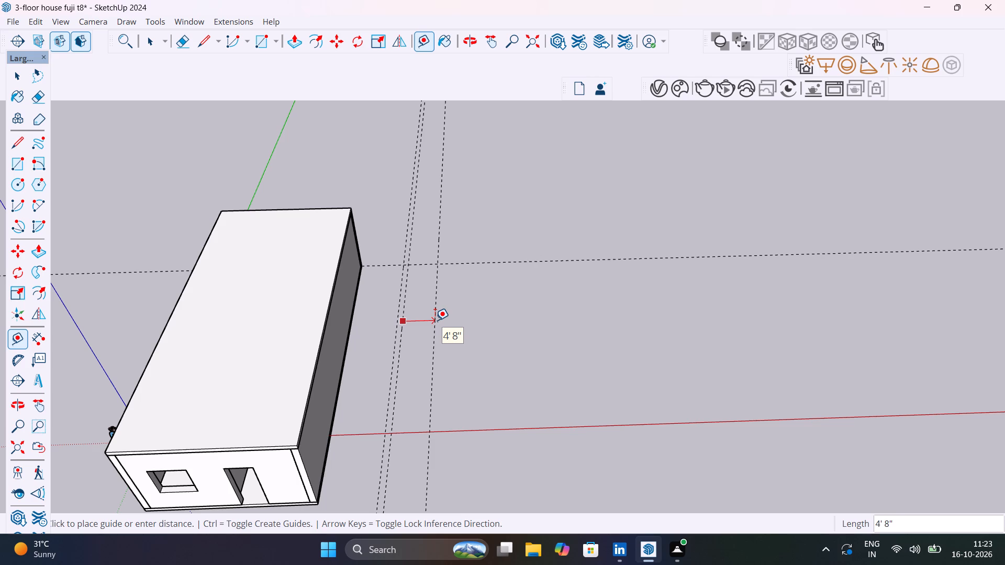
{"action": "type", "text": "8'"}
{"action": "key", "text": "Return"}
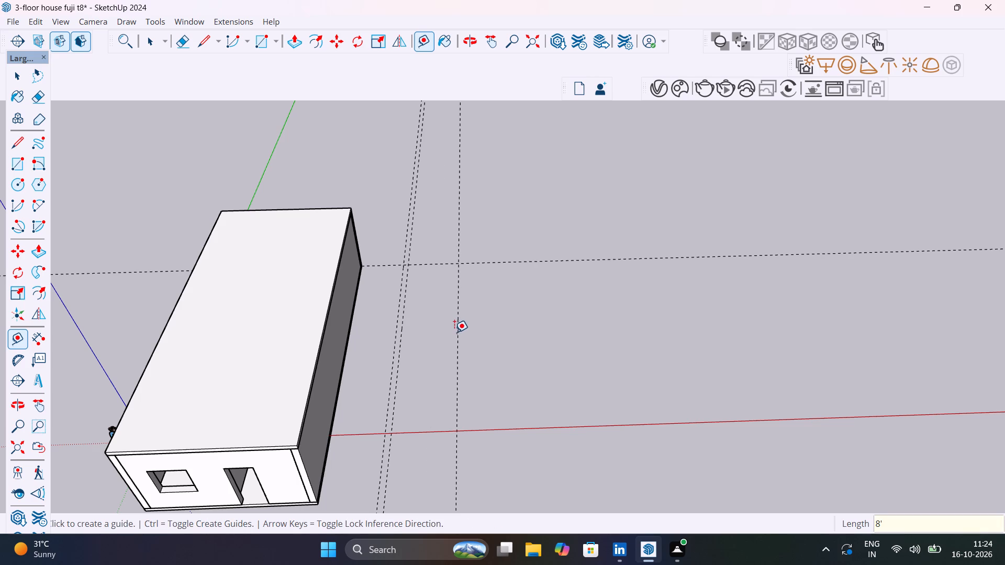
{"action": "left_click", "coordinate": [456, 335]}
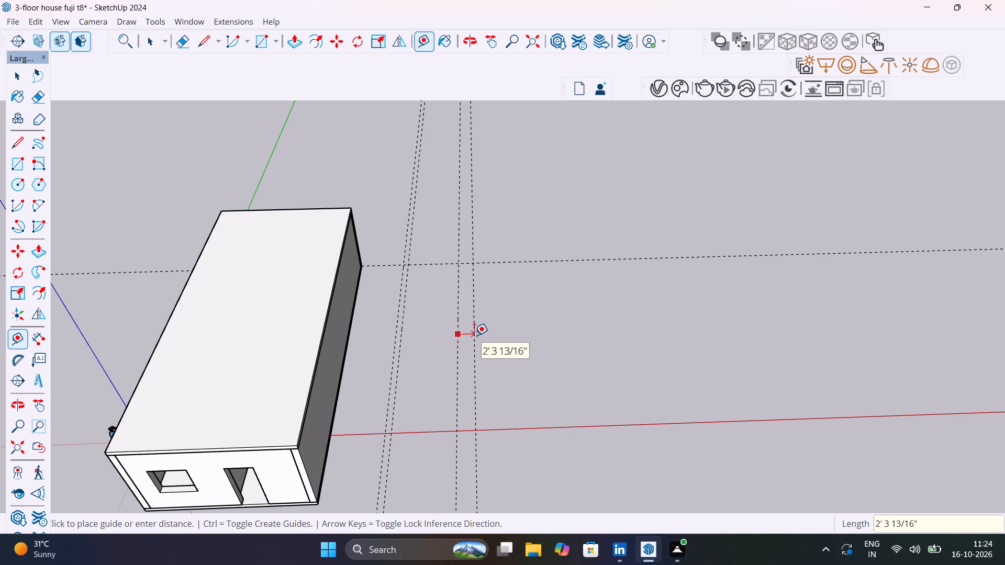
{"action": "type", "text": "4.5\""}
{"action": "key", "text": "Return"}
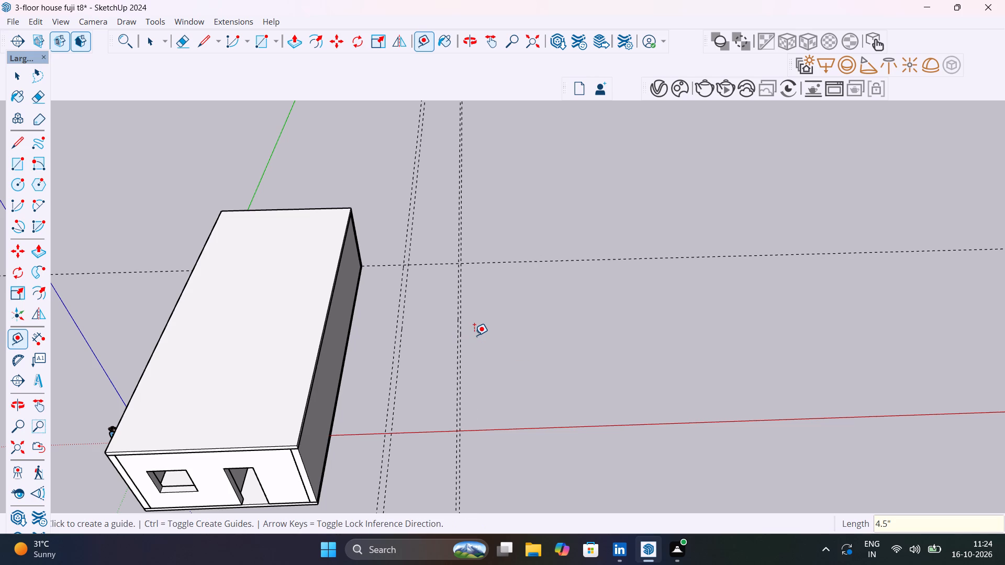
Continue the parallel guides outward from the last one with successive offsets of 16' and 9".
{"action": "left_click", "coordinate": [461, 331]}
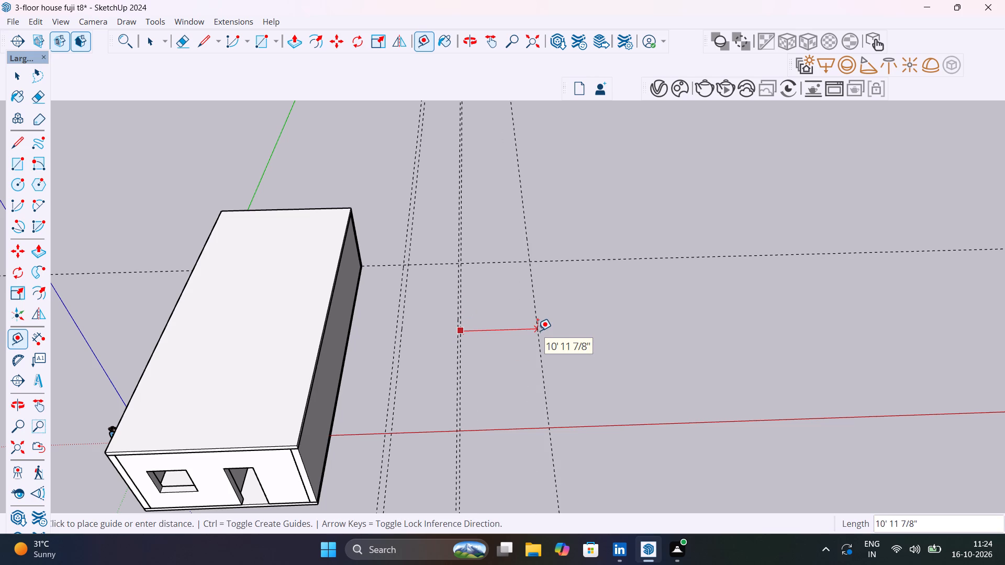
{"action": "type", "text": "16'"}
{"action": "key", "text": "Return"}
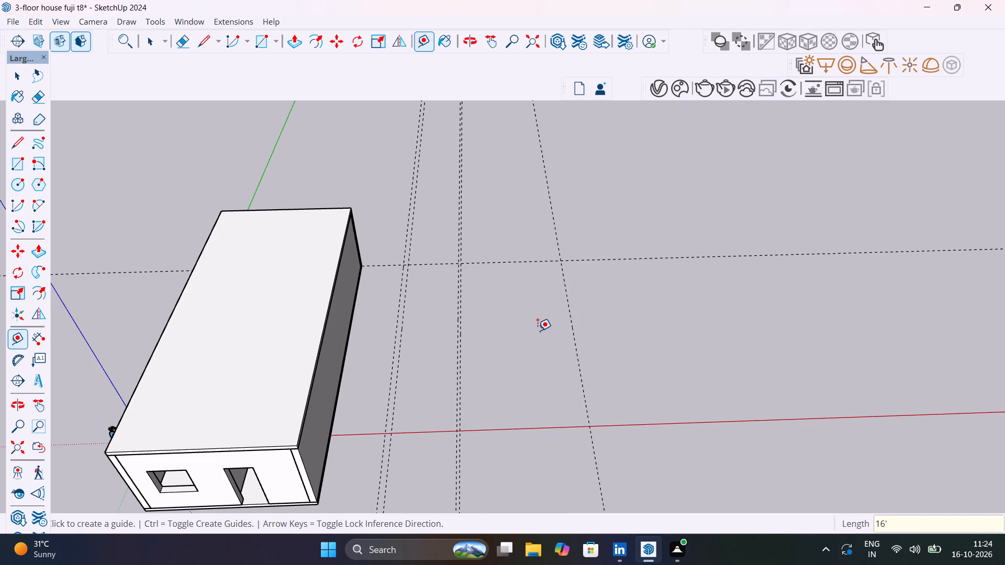
{"action": "left_click", "coordinate": [569, 325]}
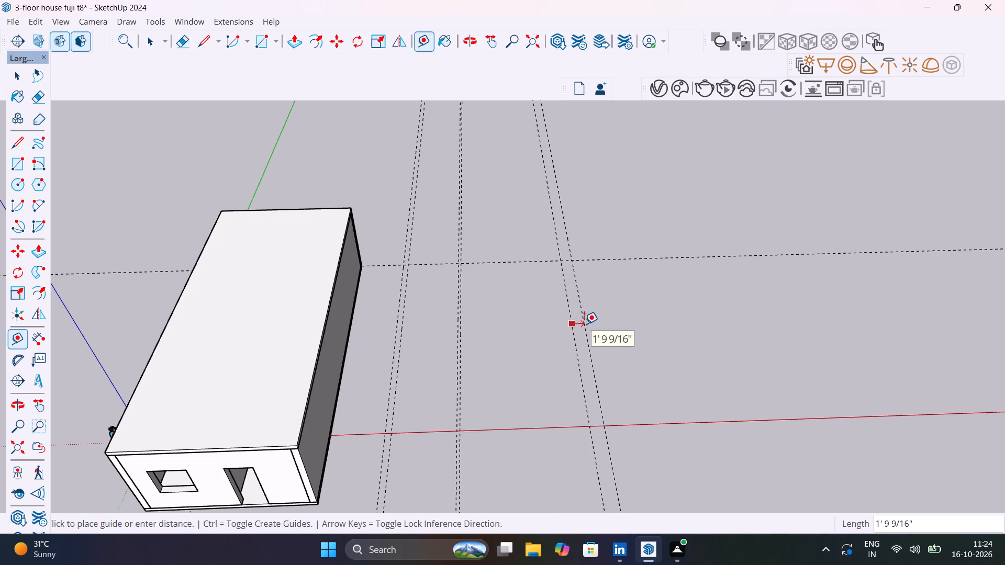
{"action": "type", "text": "9\""}
{"action": "key", "text": "Return"}
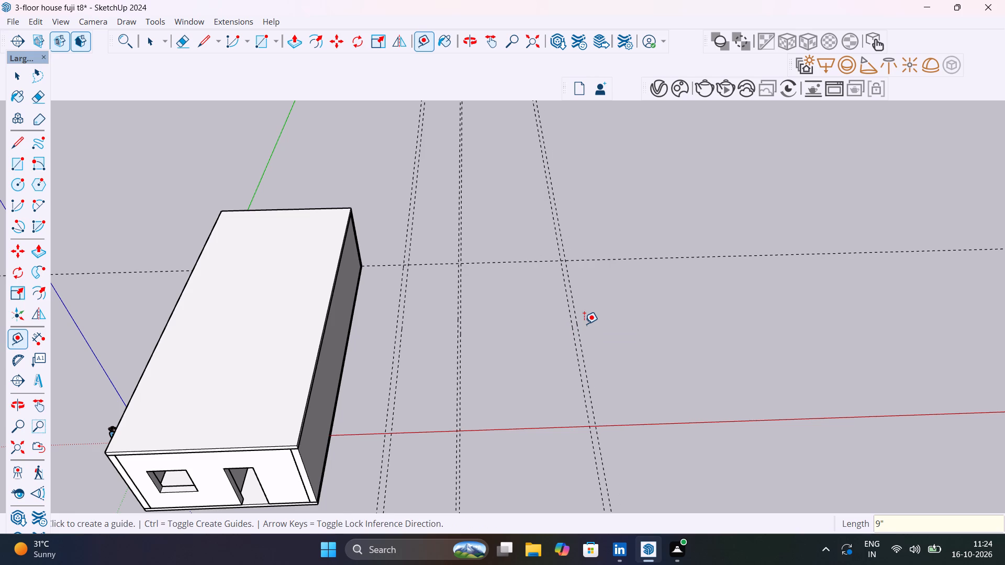
Measure the overall distance between the first and outer side guides along the rear guide with the Dimension tool.
{"action": "left_click", "coordinate": [42, 338]}
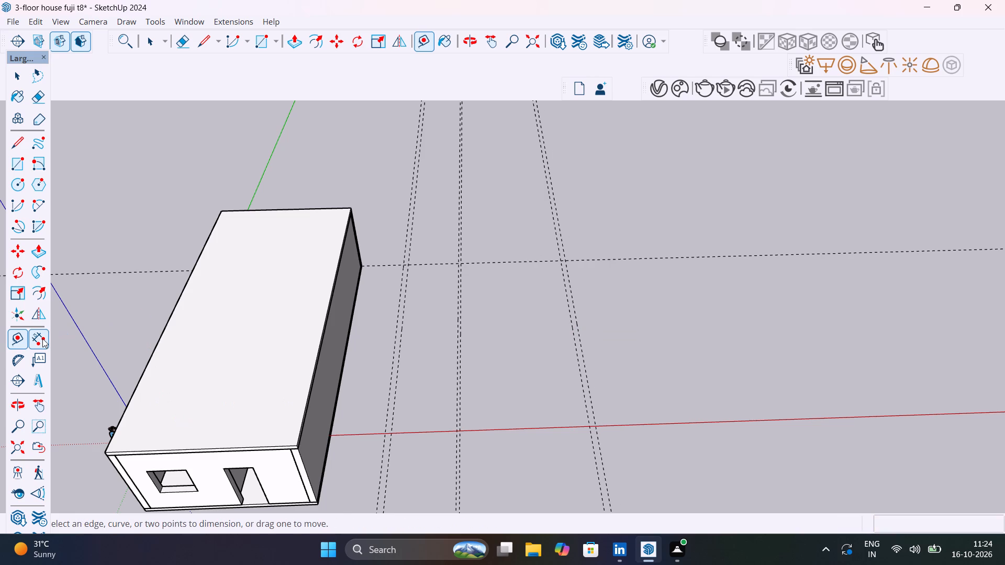
{"action": "left_click", "coordinate": [404, 263]}
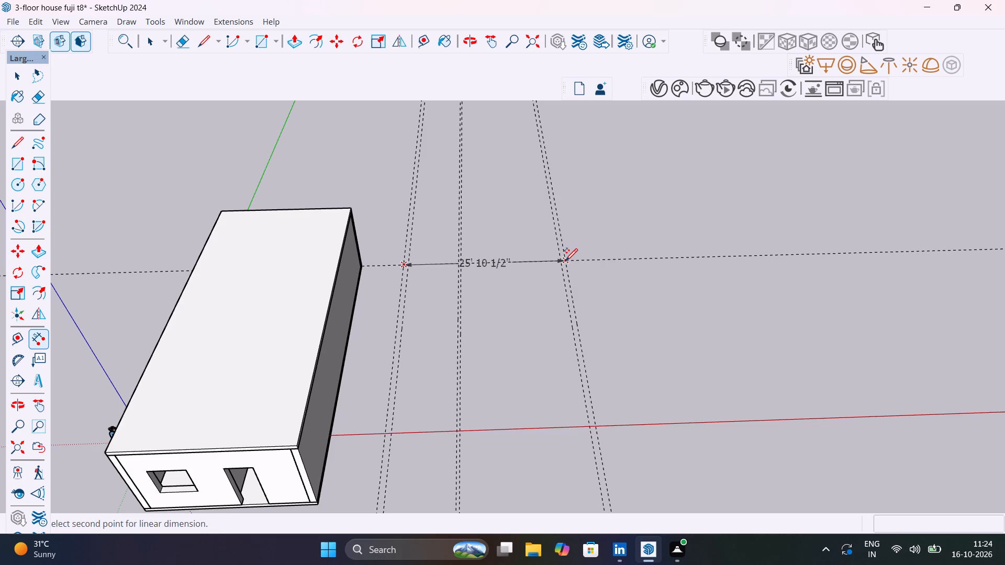
{"action": "key", "text": "Escape"}
Measure the house's width along the base slab's rear bottom edge with the Dimension tool, without placing a dimension.
{"action": "middle_click_drag", "start_coordinate": [399, 301], "coordinate": [628, 268]}
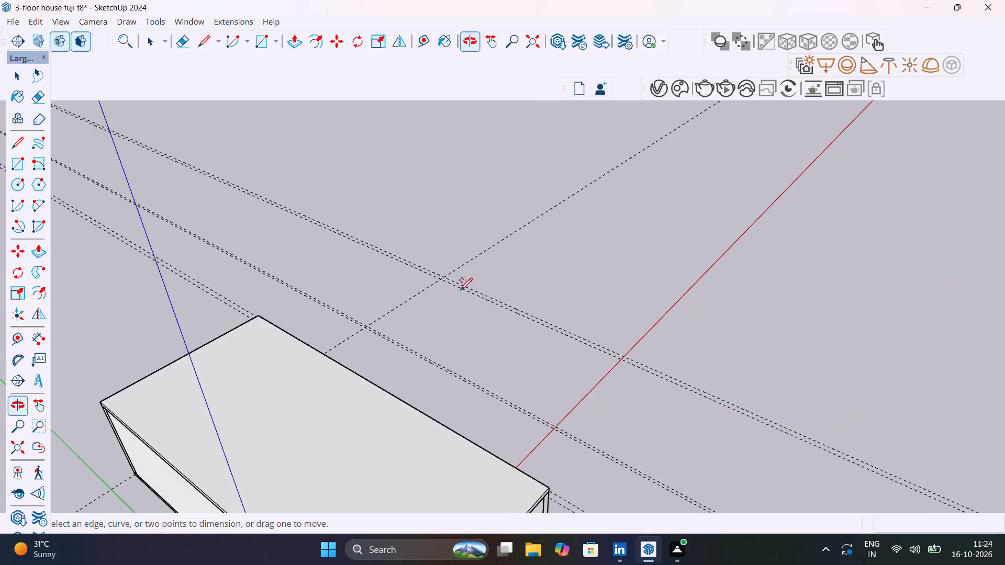
{"action": "scroll", "coordinate": [447, 289], "scroll_direction": "down", "scroll_amount": 6}
{"action": "middle_click_drag", "start_coordinate": [426, 325], "coordinate": [752, 199]}
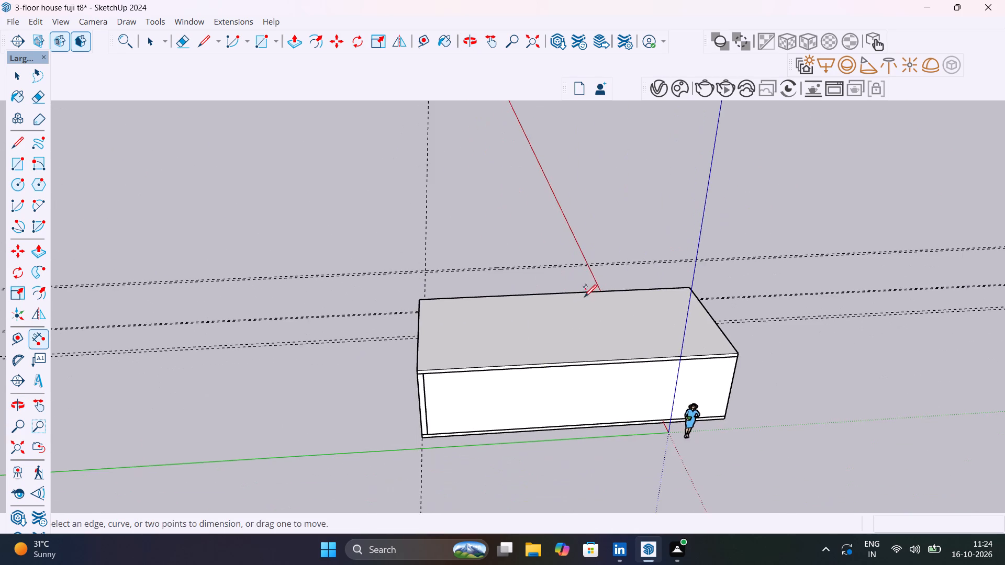
{"action": "middle_click_drag", "start_coordinate": [626, 320], "coordinate": [1004, 293]}
{"action": "scroll", "coordinate": [612, 436], "scroll_direction": "up", "scroll_amount": 5}
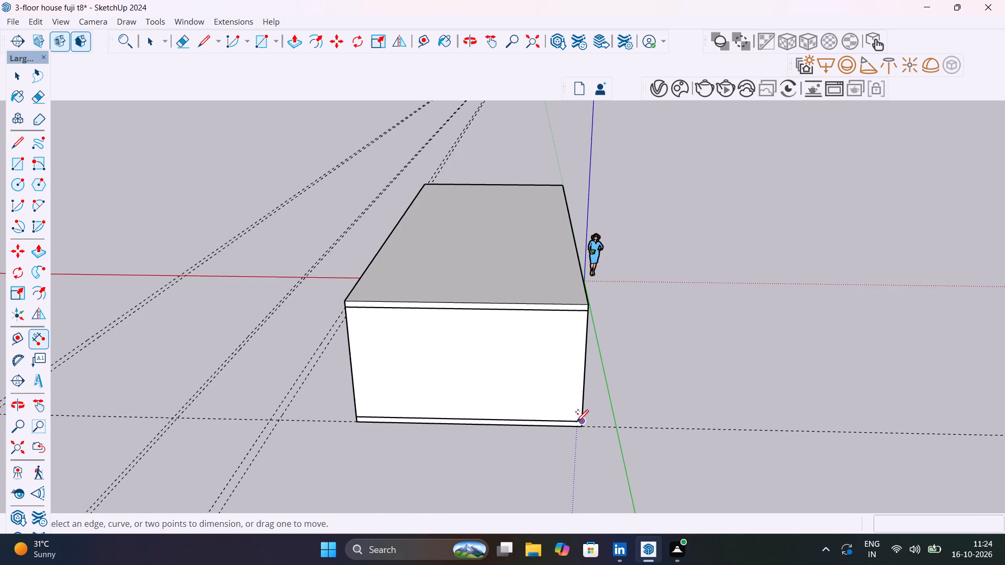
{"action": "scroll", "coordinate": [582, 427], "scroll_direction": "up", "scroll_amount": 5}
{"action": "left_click", "coordinate": [584, 426]}
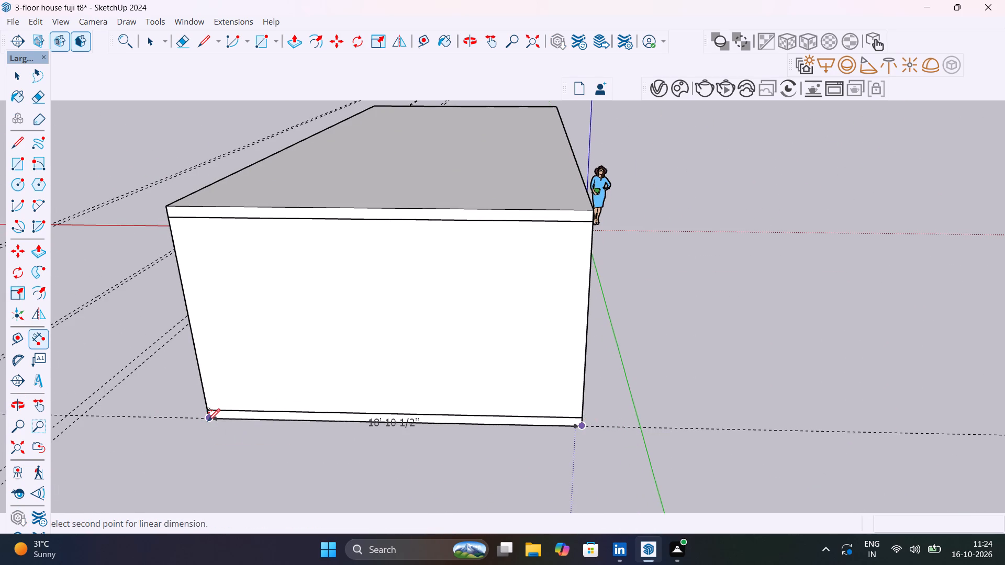
{"action": "scroll", "coordinate": [208, 420], "scroll_direction": "down", "scroll_amount": 13}
{"action": "middle_click_drag", "start_coordinate": [237, 447], "coordinate": [263, 454]}
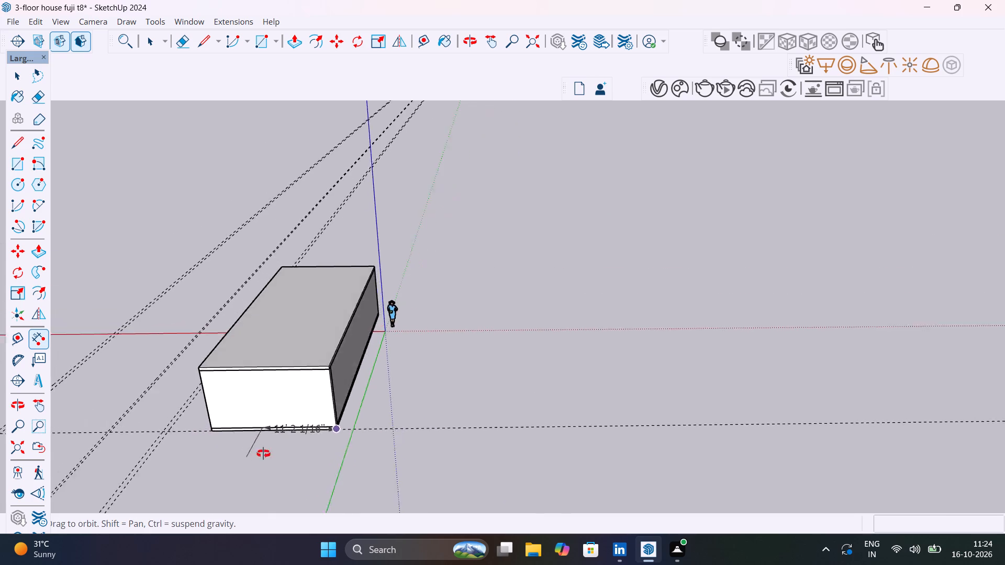
{"action": "middle_click_drag", "start_coordinate": [263, 454], "coordinate": [425, 389]}
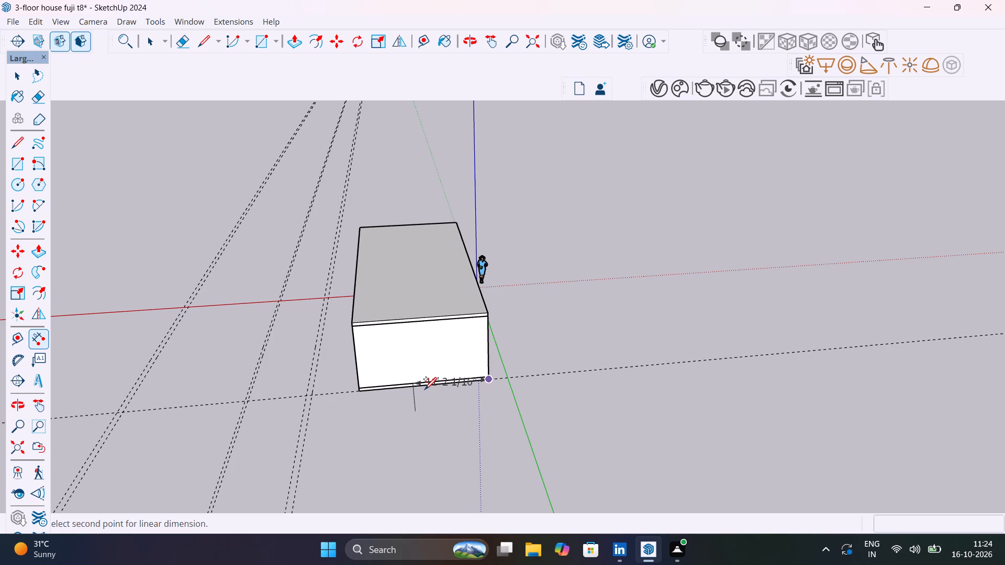
{"action": "key", "text": "space"}
Undo the five parallel guides stepped outward beside the house, back to the first side guide.
{"action": "scroll", "coordinate": [373, 401], "scroll_direction": "down", "scroll_amount": 13}
{"action": "middle_click_drag", "start_coordinate": [366, 415], "coordinate": [758, 405]}
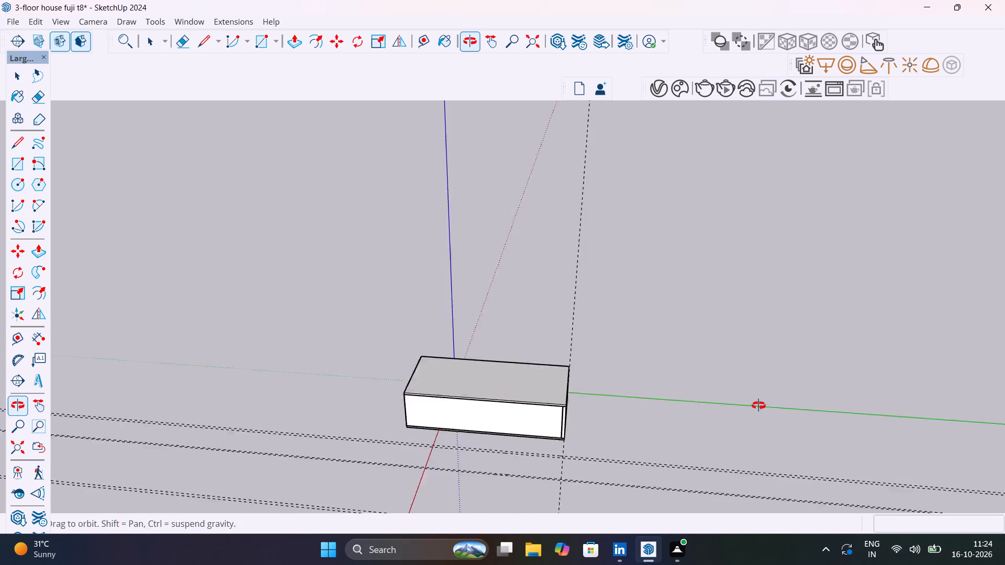
{"action": "middle_click_drag", "start_coordinate": [758, 405], "coordinate": [768, 402]}
{"action": "scroll", "coordinate": [579, 405], "scroll_direction": "down", "scroll_amount": 7}
{"action": "middle_click_drag", "start_coordinate": [617, 455], "coordinate": [926, 499]}
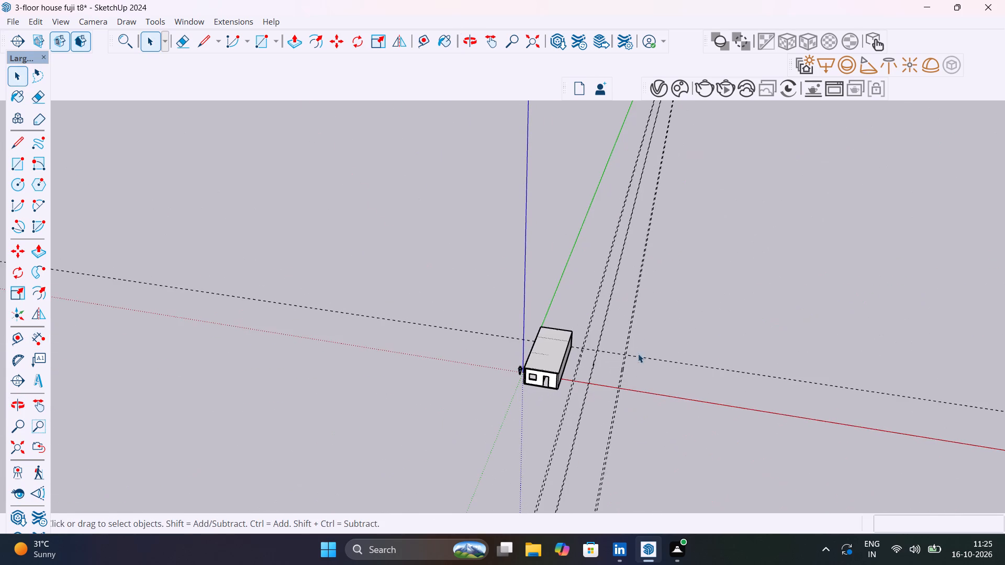
{"action": "scroll", "coordinate": [603, 375], "scroll_direction": "up", "scroll_amount": 17}
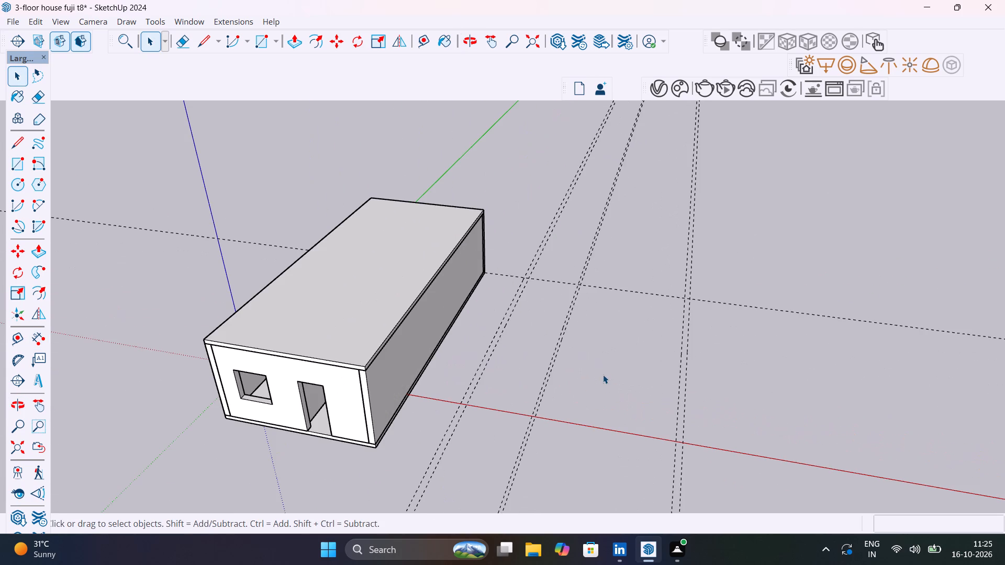
{"action": "key", "text": "ctrl+z"}
{"action": "key", "text": "ctrl+z"}
{"action": "key", "text": "ctrl+z"}
{"action": "key", "text": "ctrl+z"}
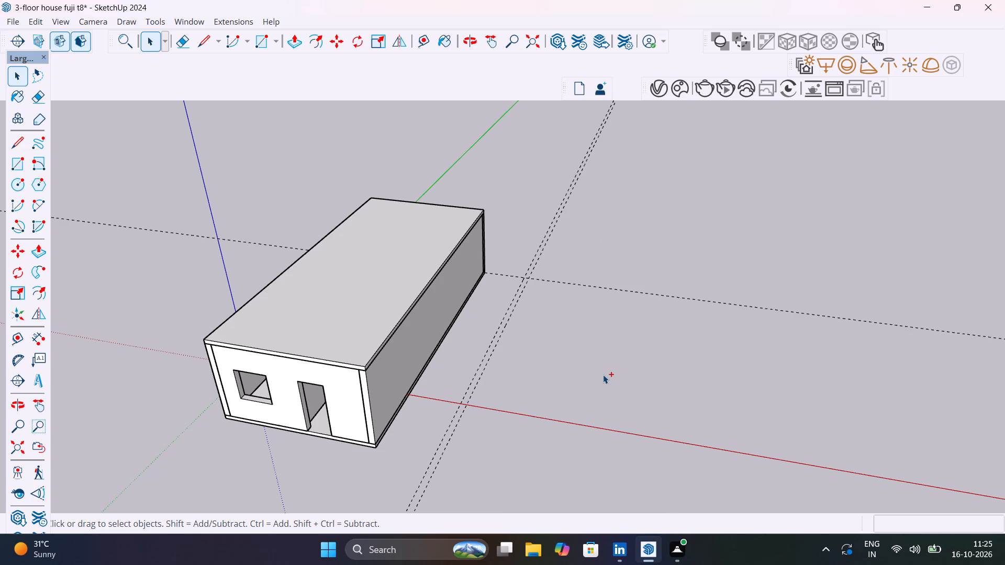
{"action": "key", "text": "ctrl+z"}
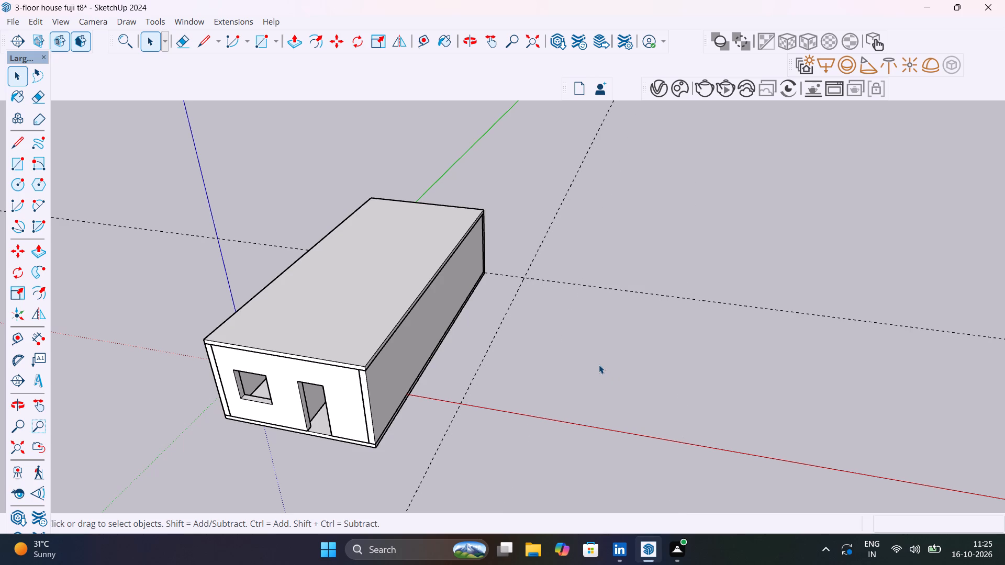
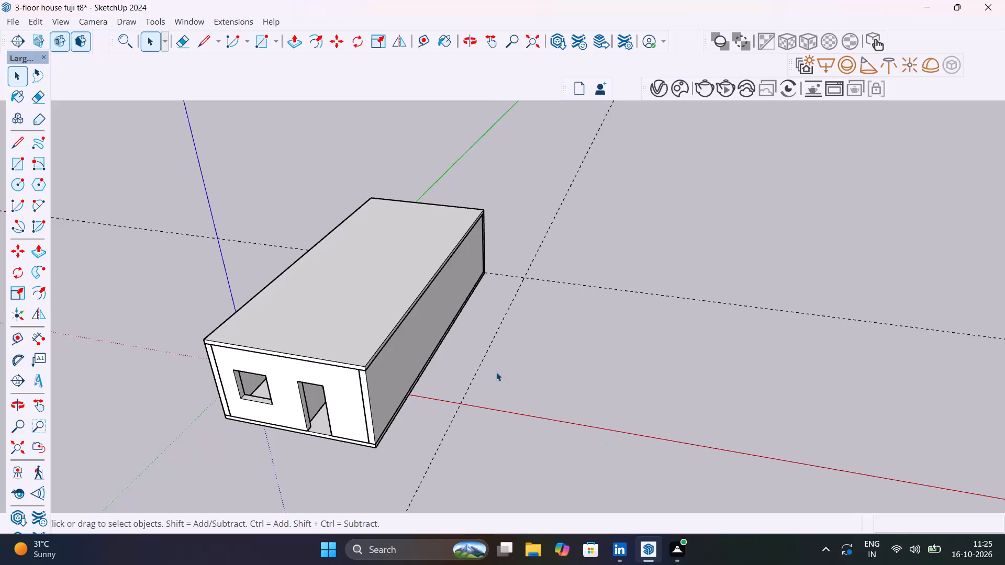
Redo the undone series of parallel guides stepped outward beside the house.
{"action": "scroll", "coordinate": [496, 372], "scroll_direction": "down", "scroll_amount": 7}
{"action": "middle_click_drag", "start_coordinate": [496, 372], "coordinate": [575, 403]}
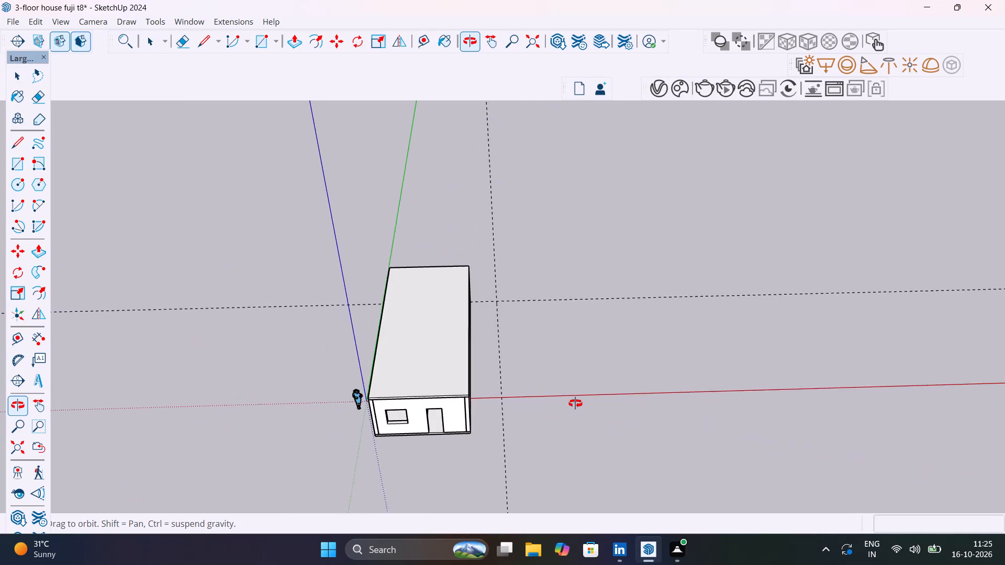
{"action": "middle_click_drag", "start_coordinate": [575, 403], "coordinate": [585, 354]}
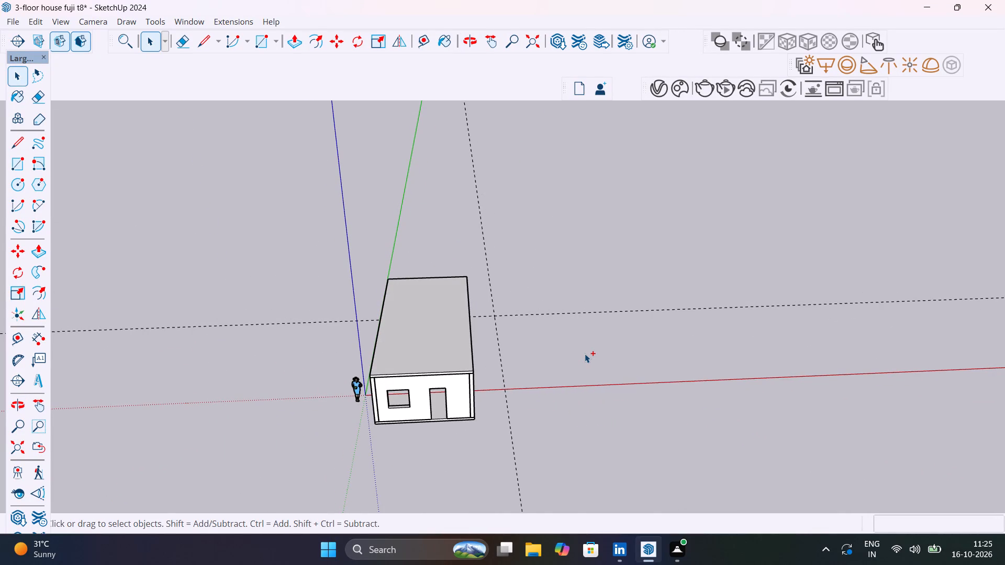
{"action": "key", "text": "ctrl+y"}
{"action": "key", "text": "ctrl+y"}
{"action": "key", "text": "ctrl+y"}
{"action": "key", "text": "ctrl+y"}
{"action": "key", "text": "ctrl+y"}
{"action": "key", "text": "ctrl+y"}
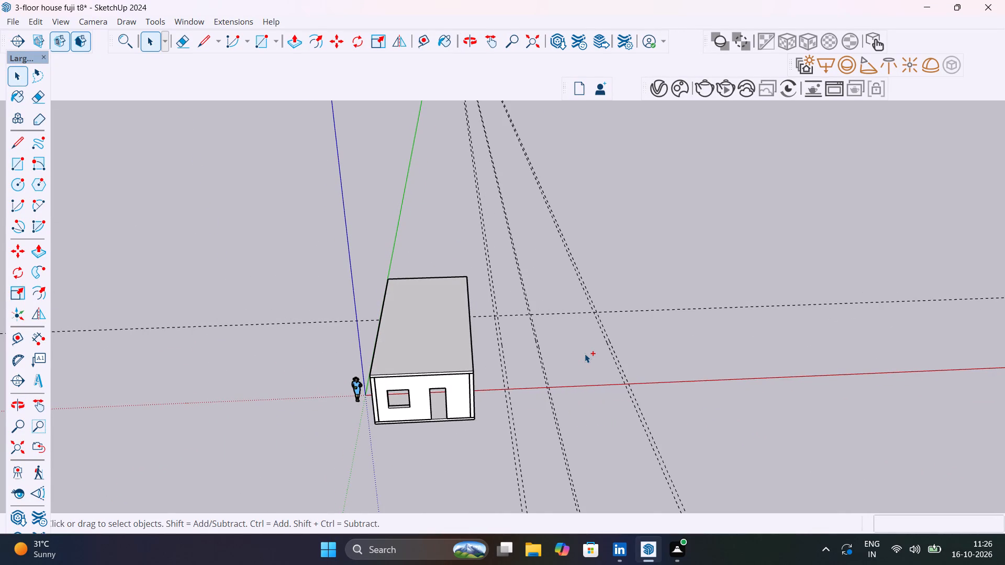
Add a parallel guide 9" in from the rear guide, toward the front of the house, with the Tape Measure tool.
{"action": "scroll", "coordinate": [582, 346], "scroll_direction": "up", "scroll_amount": 10}
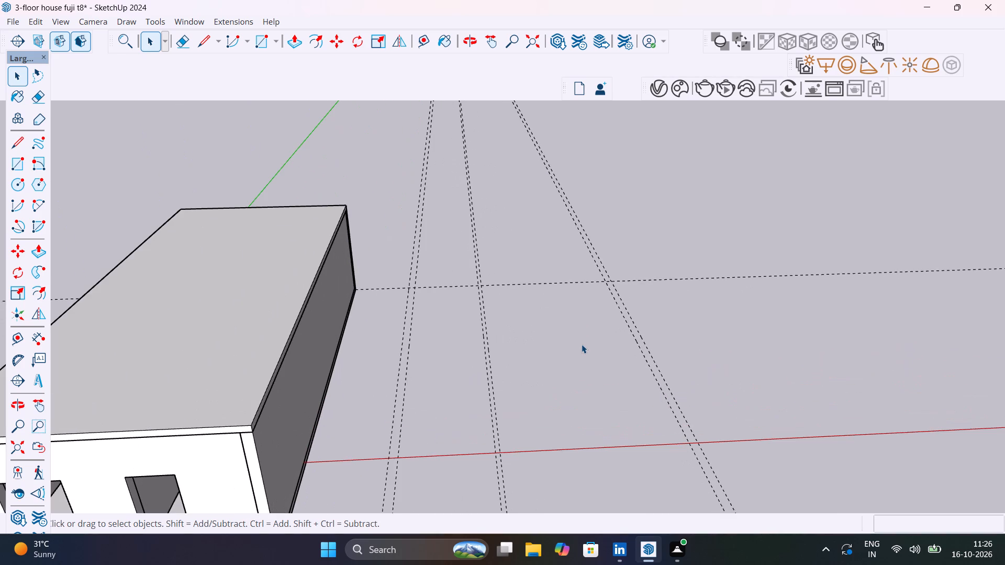
{"action": "key", "text": "t"}
{"action": "left_click", "coordinate": [564, 281]}
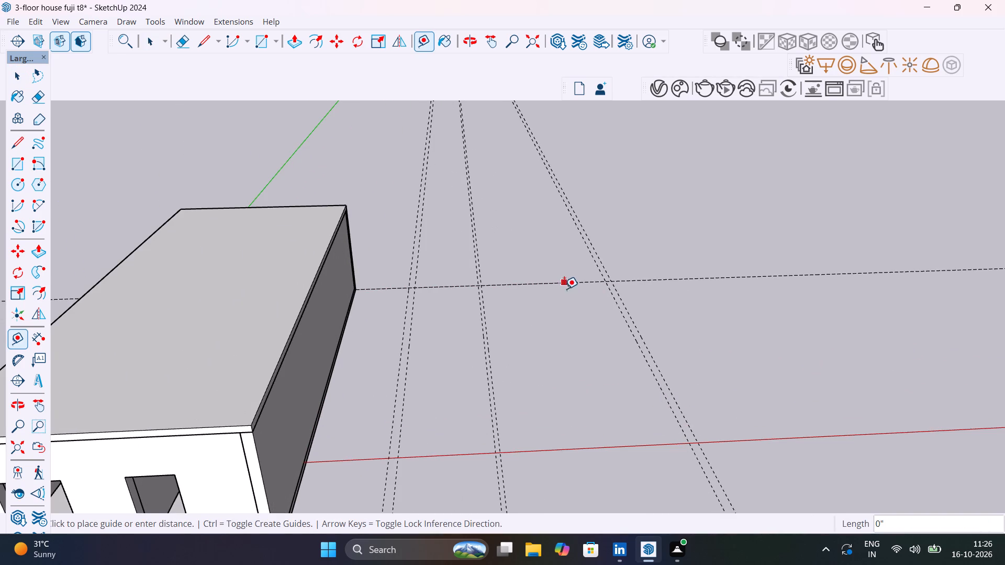
{"action": "type", "text": "9\""}
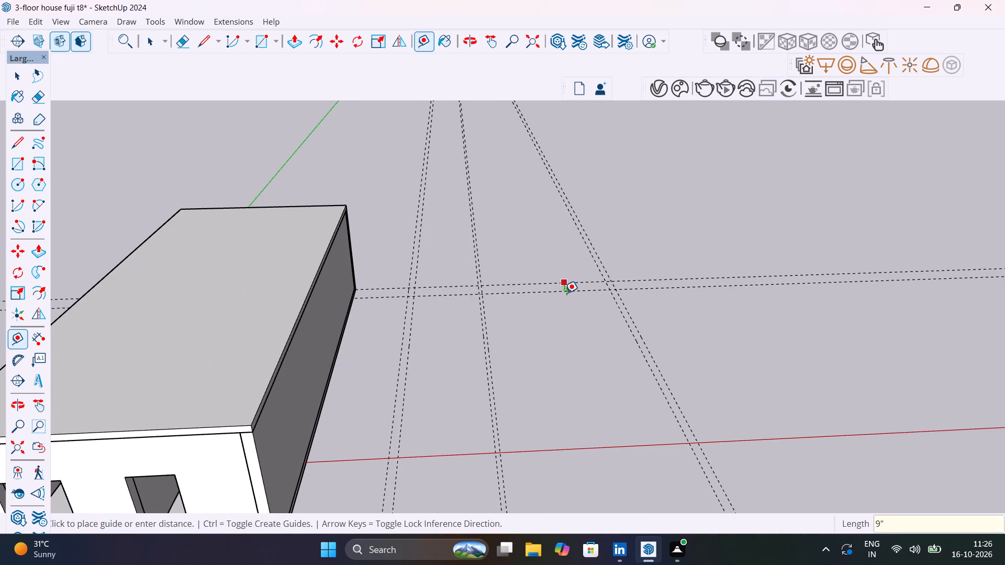
{"action": "key", "text": "Return"}
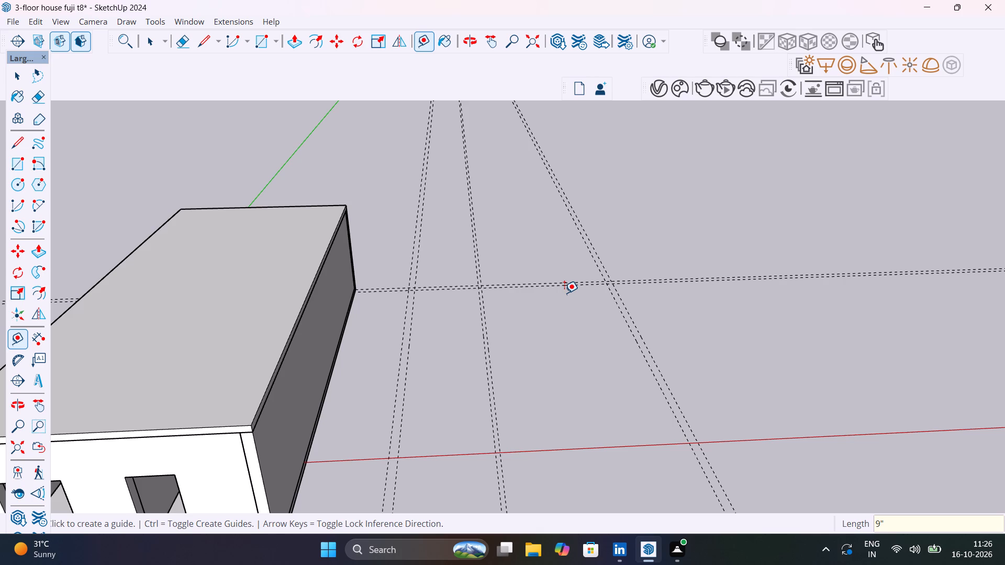
Offset another parallel guide from the new rear guide toward the house's front, entering a distance starting with 10.
{"action": "scroll", "coordinate": [564, 293], "scroll_direction": "up", "scroll_amount": 5}
{"action": "left_click", "coordinate": [574, 281]}
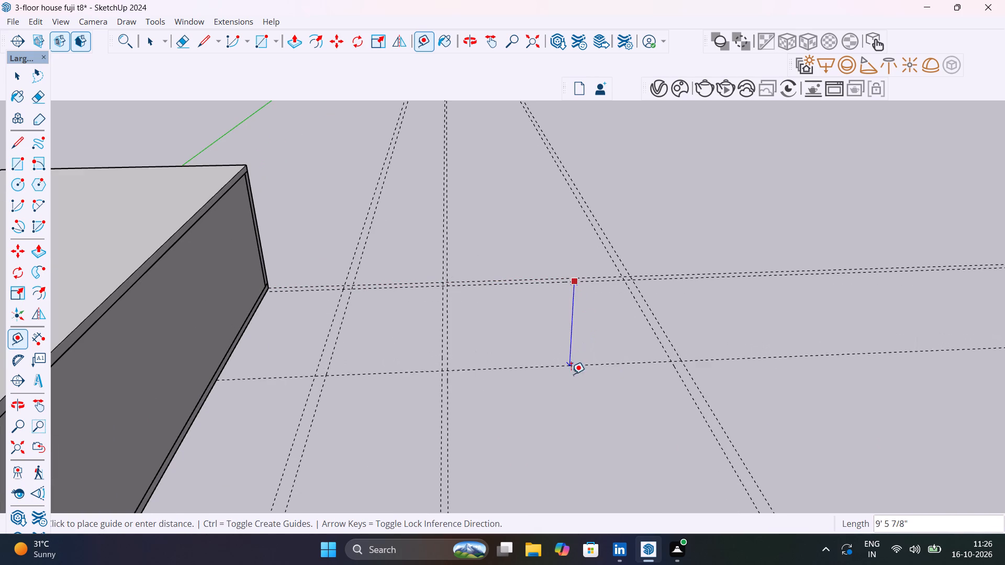
{"action": "type", "text": "10"}
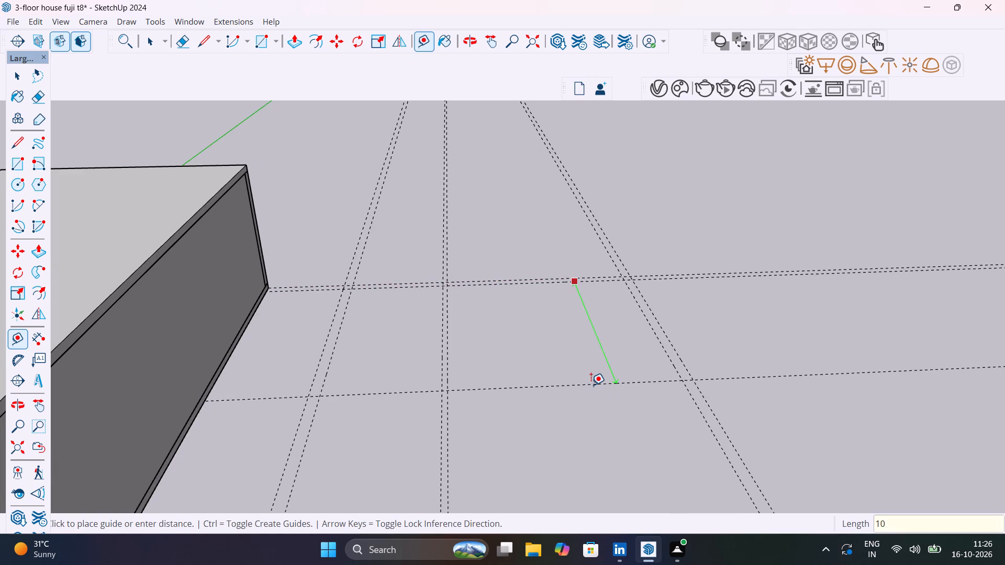
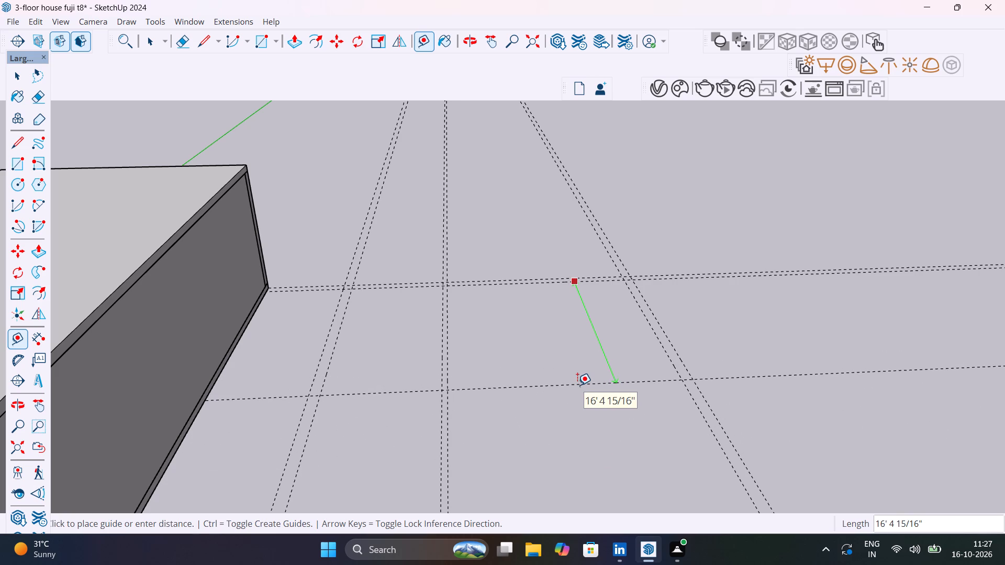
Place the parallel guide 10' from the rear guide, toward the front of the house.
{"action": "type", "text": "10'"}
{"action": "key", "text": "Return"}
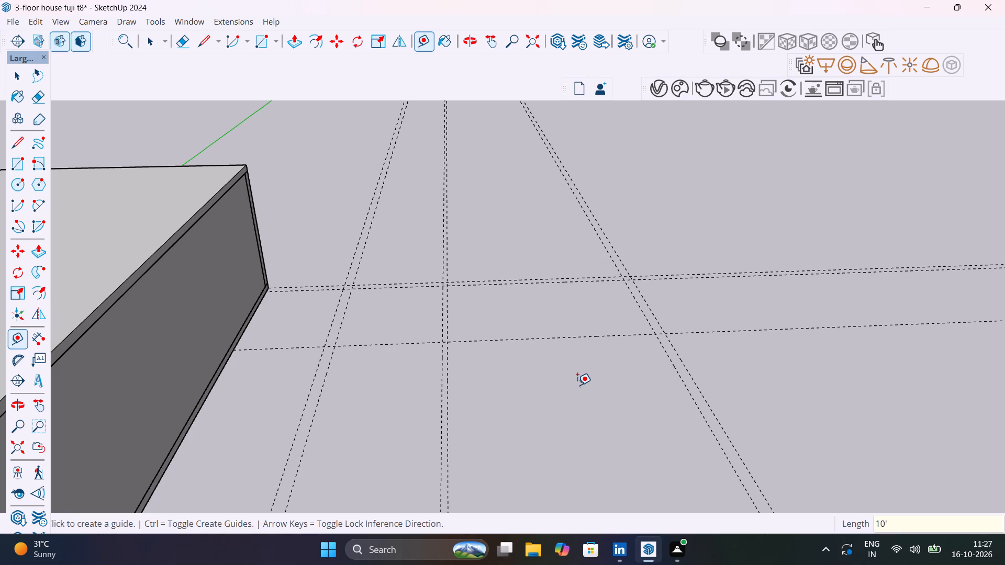
Examine the house and the surrounding guide layout from the front and from both sides.
{"action": "scroll", "coordinate": [577, 385], "scroll_direction": "down", "scroll_amount": 15}
{"action": "middle_click_drag", "start_coordinate": [579, 385], "coordinate": [604, 310]}
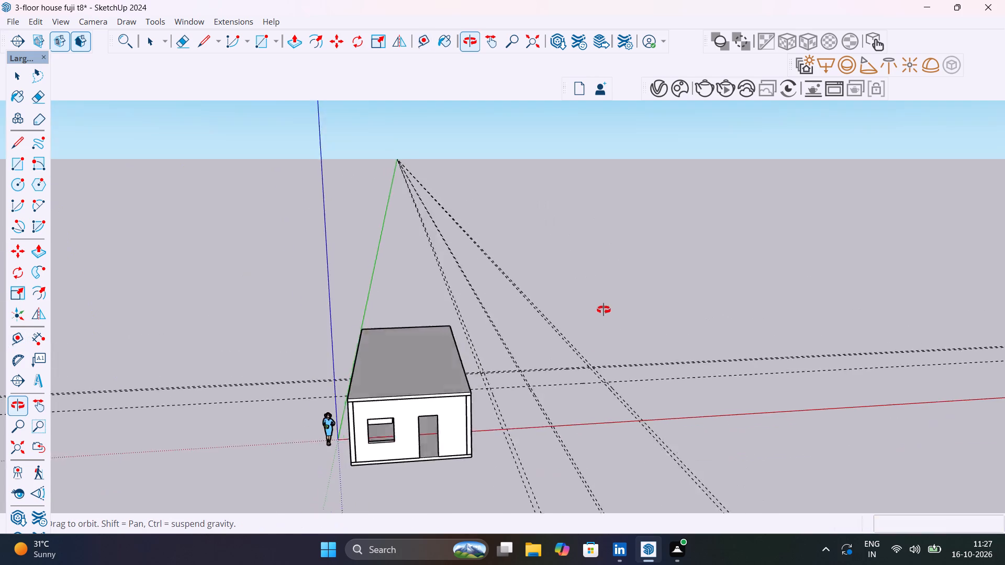
{"action": "middle_click_drag", "start_coordinate": [604, 310], "coordinate": [655, 397]}
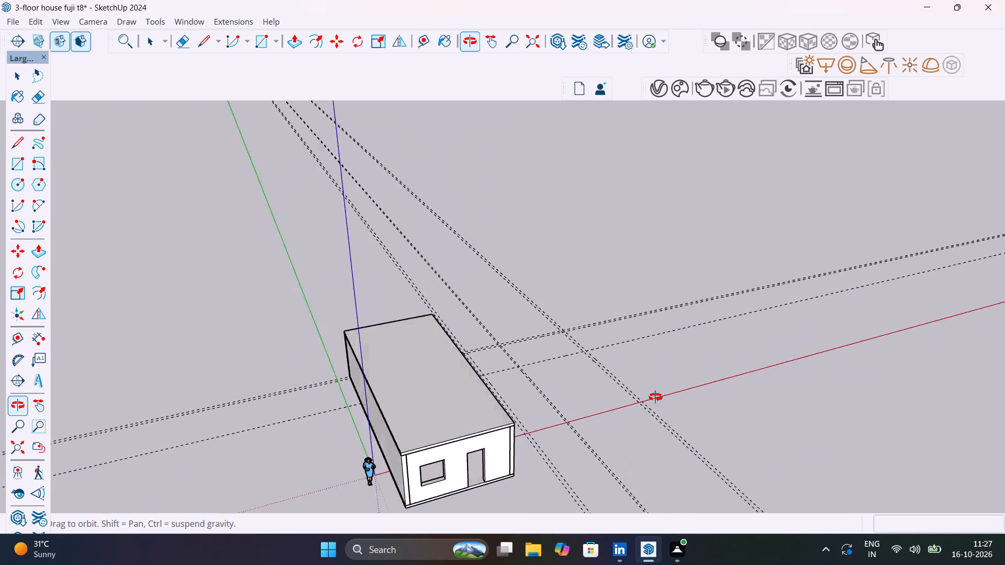
{"action": "middle_click_drag", "start_coordinate": [655, 397], "coordinate": [586, 320]}
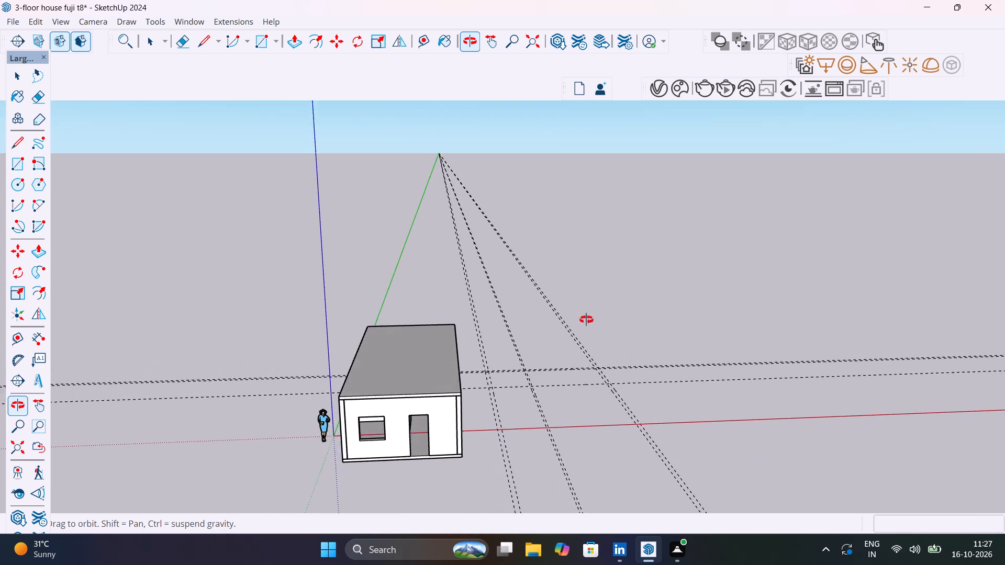
{"action": "middle_click_drag", "start_coordinate": [586, 320], "coordinate": [584, 317]}
{"action": "middle_click_drag", "start_coordinate": [549, 329], "coordinate": [485, 360]}
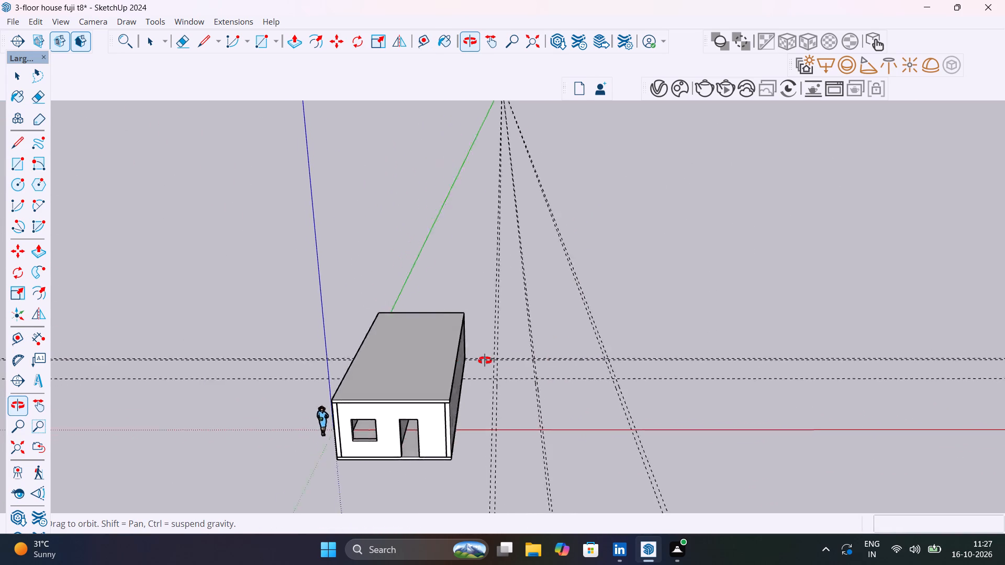
{"action": "middle_click_drag", "start_coordinate": [485, 360], "coordinate": [399, 351]}
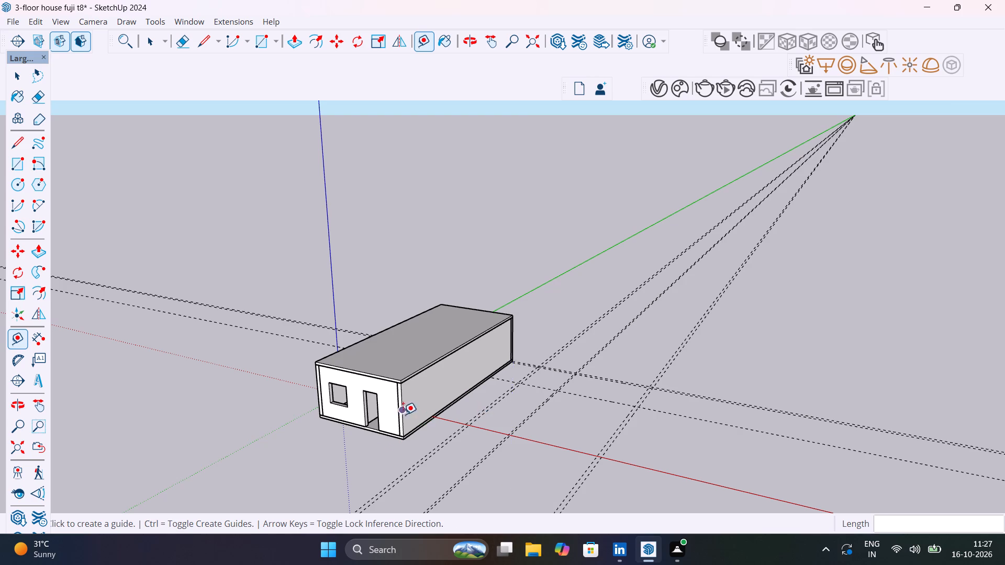
{"action": "scroll", "coordinate": [368, 459], "scroll_direction": "down", "scroll_amount": 5}
{"action": "middle_click_drag", "start_coordinate": [384, 459], "coordinate": [567, 376]}
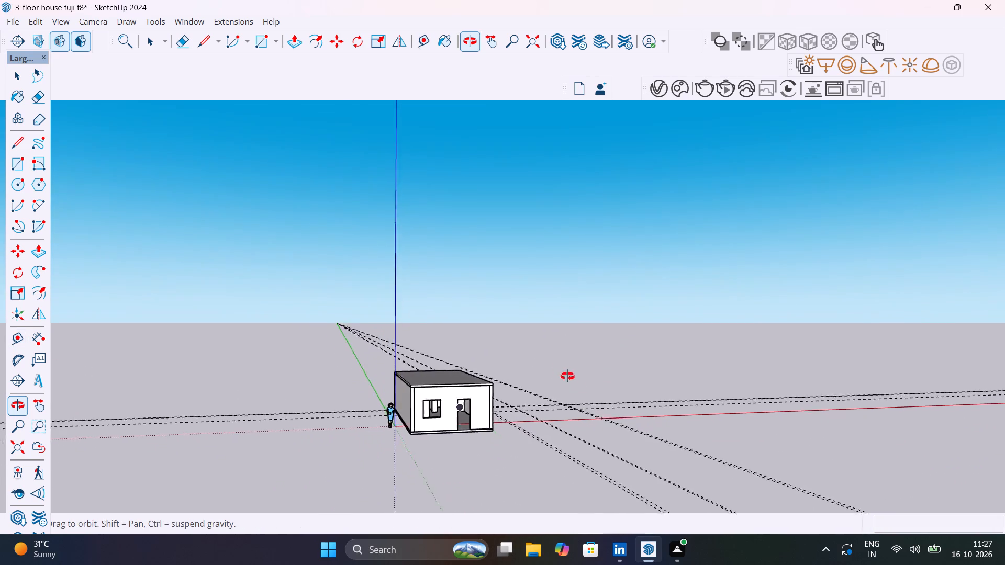
{"action": "middle_click_drag", "start_coordinate": [567, 376], "coordinate": [525, 430]}
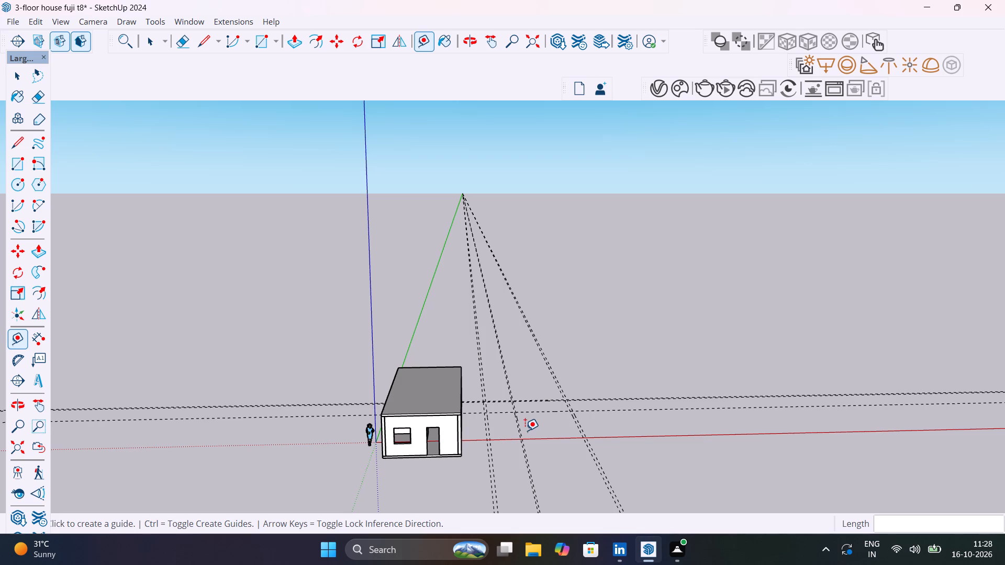
Undo the series of parallel guides beside the house and the newer cross guides at its rear.
{"action": "key", "text": "ctrl+z"}
{"action": "key", "text": "ctrl+z"}
{"action": "key", "text": "ctrl+z"}
{"action": "key", "text": "ctrl+z"}
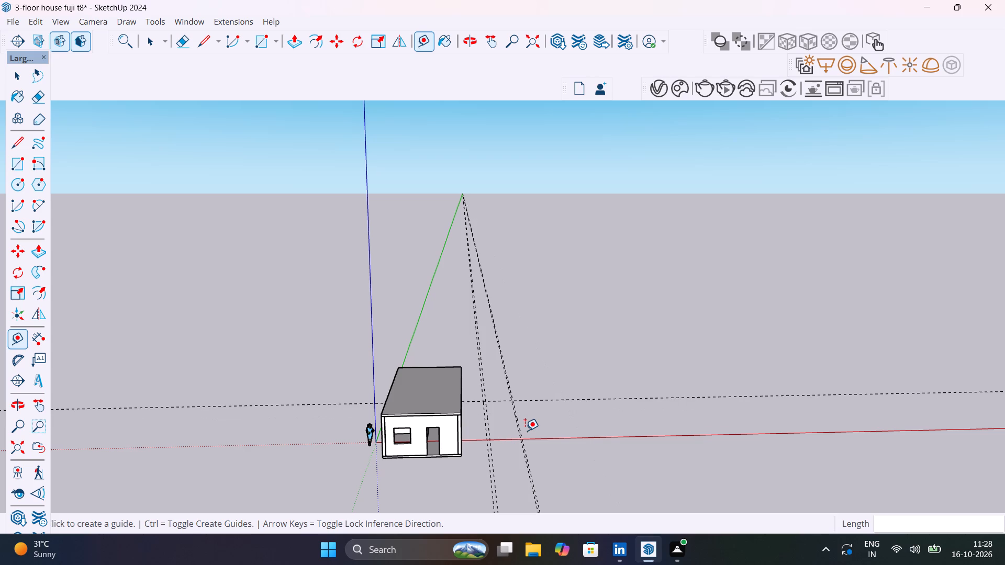
{"action": "key", "text": "ctrl+z"}
{"action": "key", "text": "ctrl+z"}
{"action": "key", "text": "ctrl+z"}
{"action": "key", "text": "ctrl+z"}
{"action": "left_click", "coordinate": [525, 431]}
{"action": "key", "text": "space"}
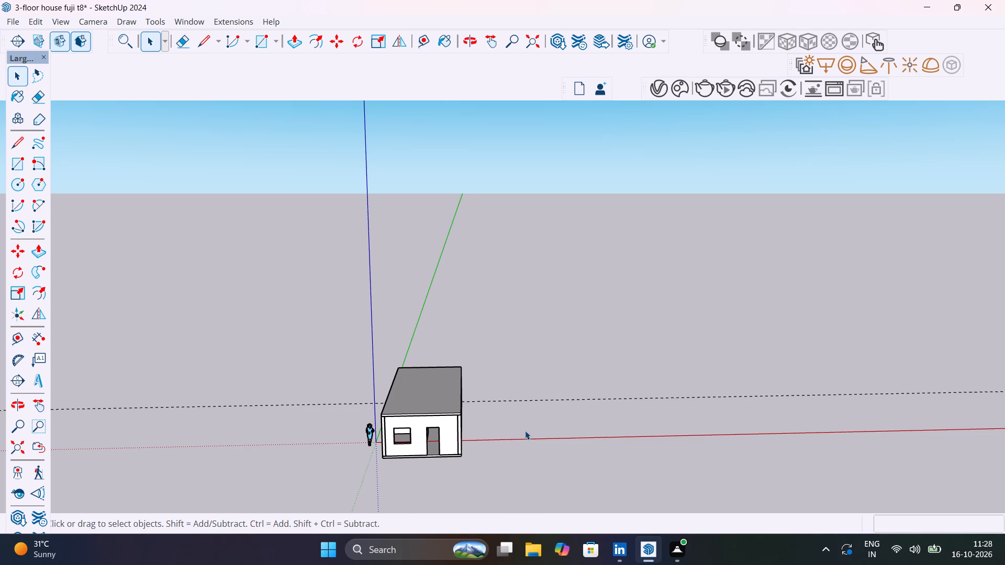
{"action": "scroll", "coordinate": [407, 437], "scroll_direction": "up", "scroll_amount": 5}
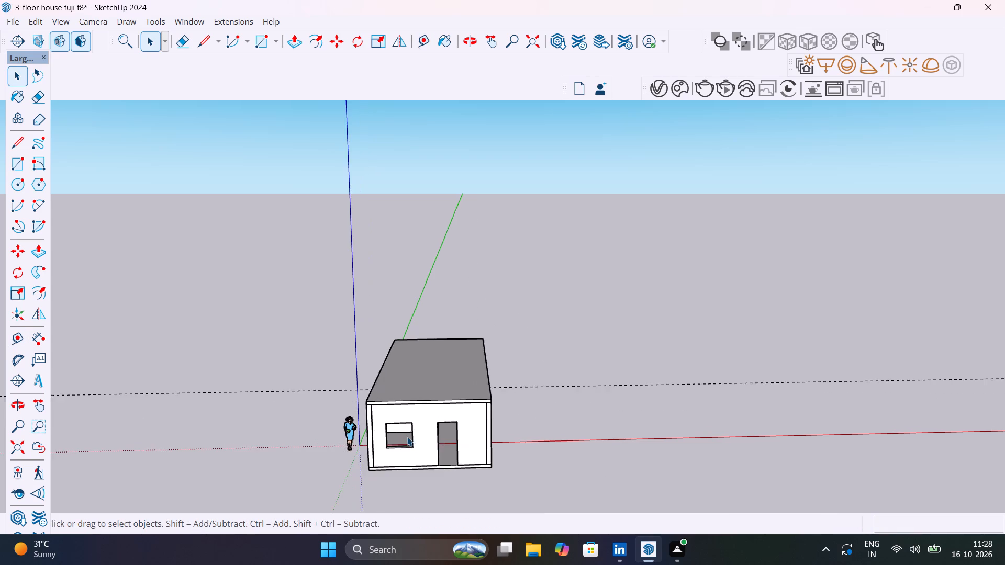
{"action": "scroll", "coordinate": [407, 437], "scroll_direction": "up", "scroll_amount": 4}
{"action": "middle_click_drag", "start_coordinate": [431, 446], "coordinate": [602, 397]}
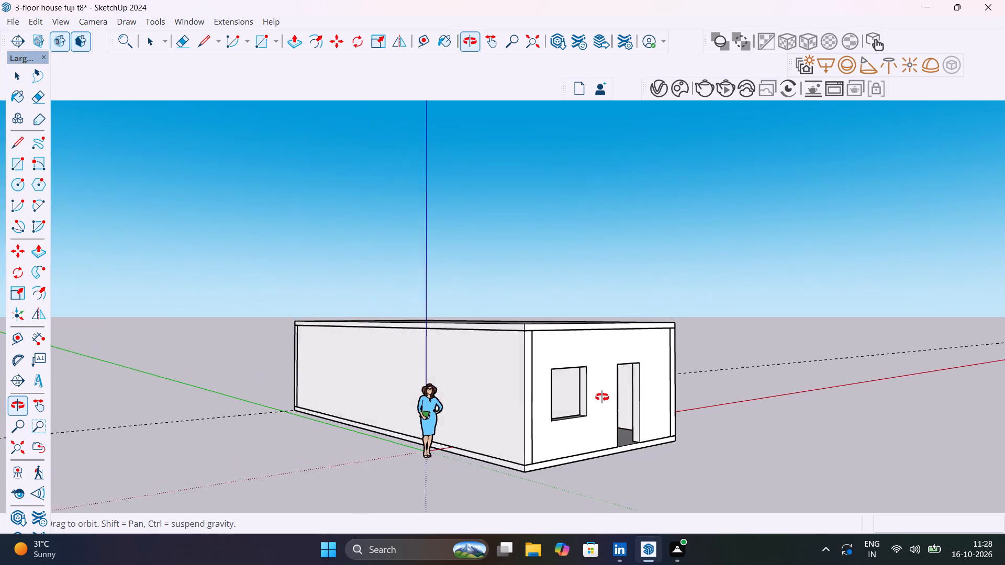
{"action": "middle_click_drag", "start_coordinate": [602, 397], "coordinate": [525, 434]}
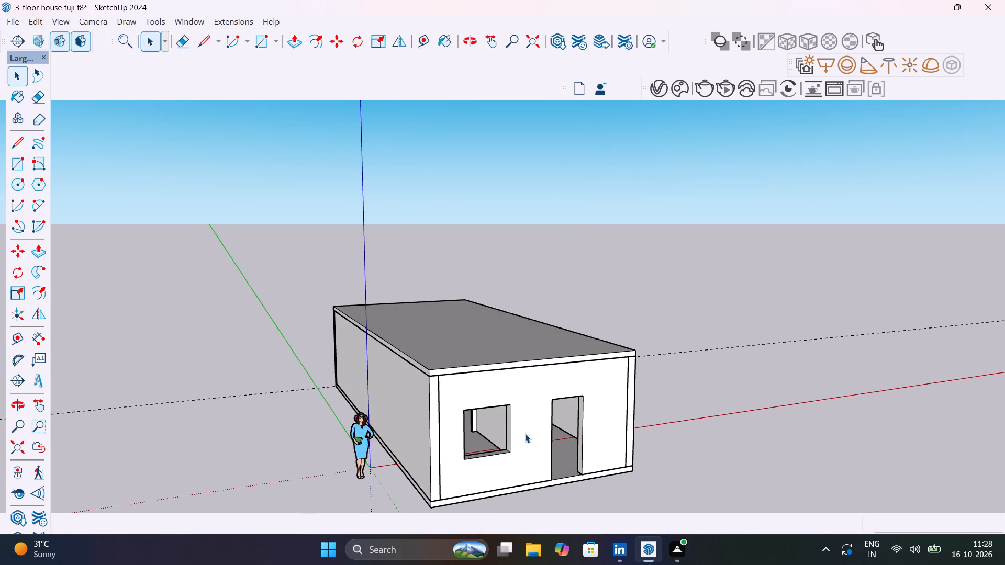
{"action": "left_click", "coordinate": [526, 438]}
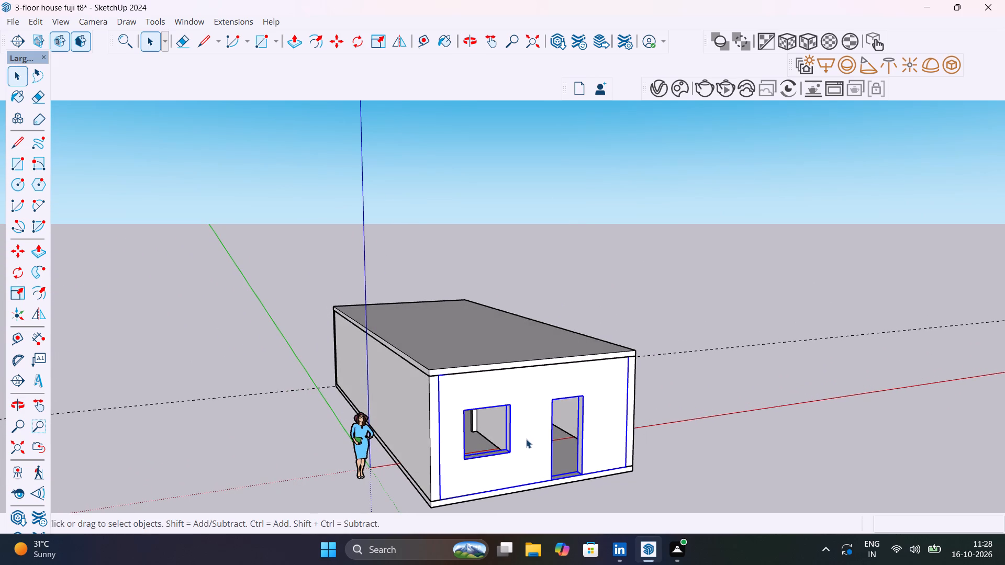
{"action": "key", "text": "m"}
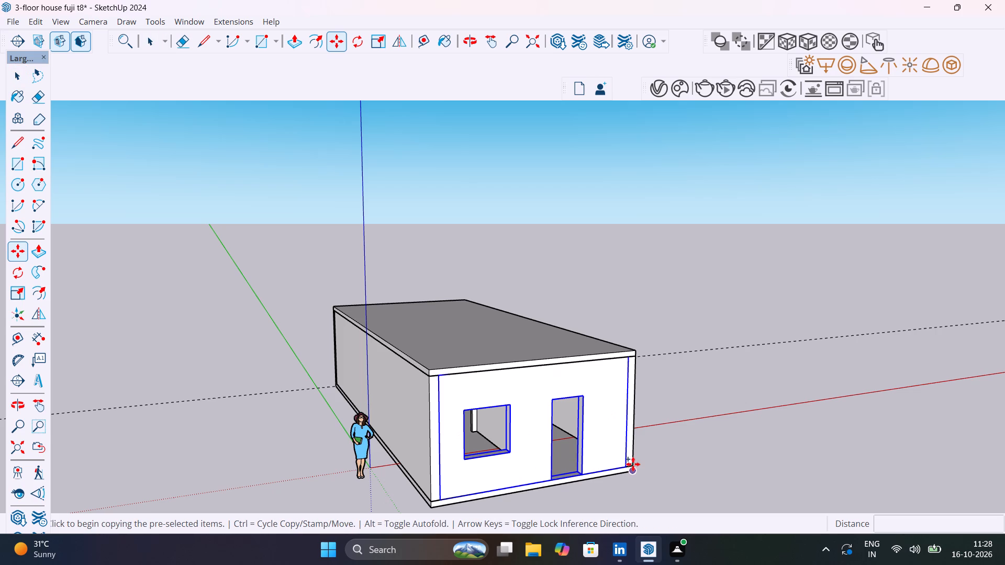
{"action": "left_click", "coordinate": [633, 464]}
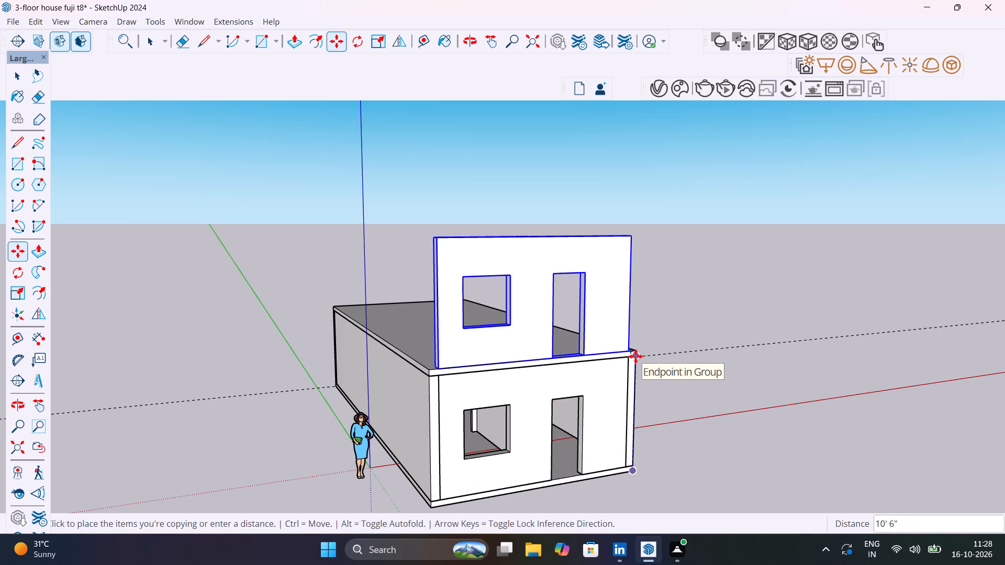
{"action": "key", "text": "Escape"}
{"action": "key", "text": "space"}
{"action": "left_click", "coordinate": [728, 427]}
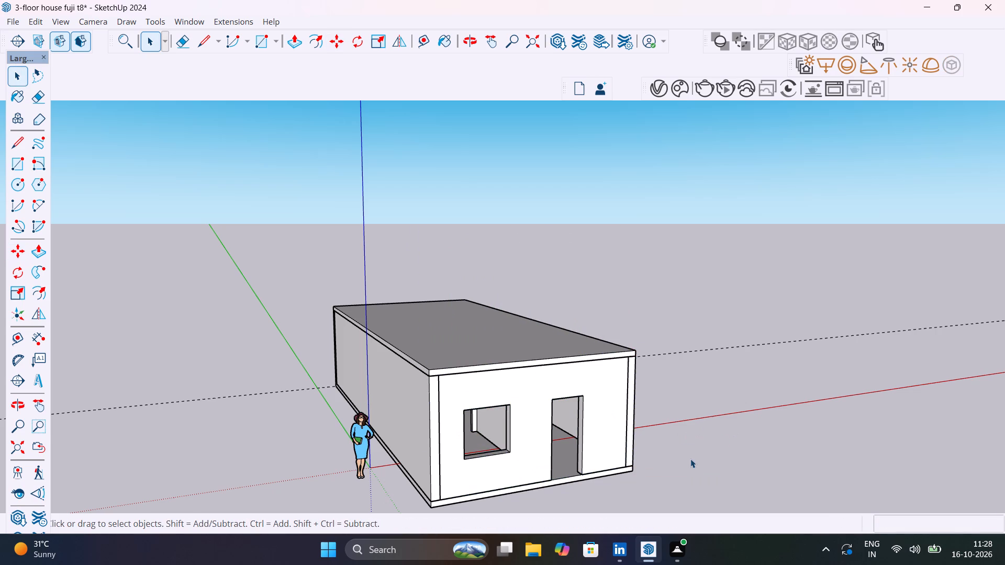
Hide the roof slab group on top of the ground floor.
{"action": "middle_click", "coordinate": [690, 459]}
{"action": "left_click", "coordinate": [517, 361]}
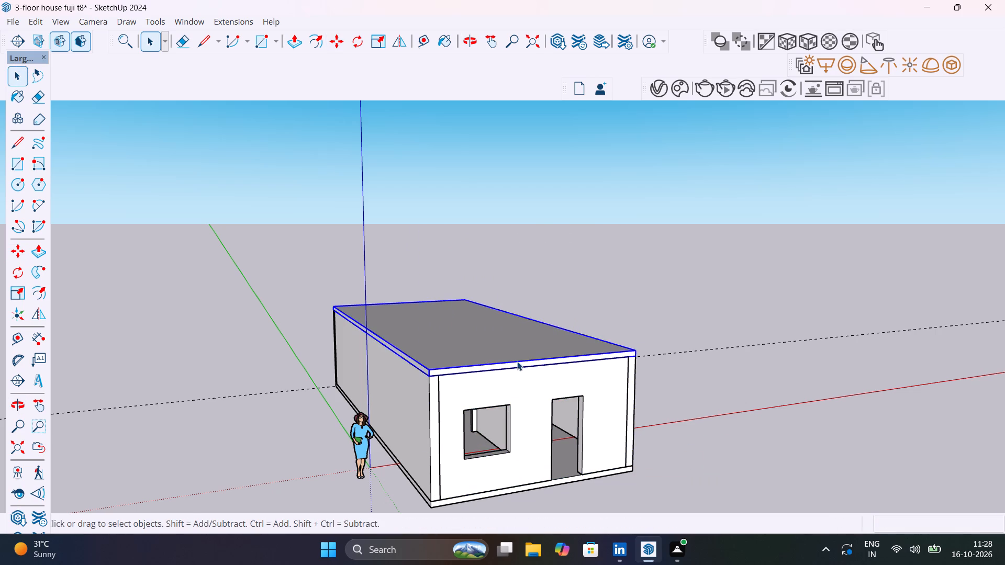
{"action": "right_click", "coordinate": [517, 361]}
{"action": "left_click", "coordinate": [551, 62]}
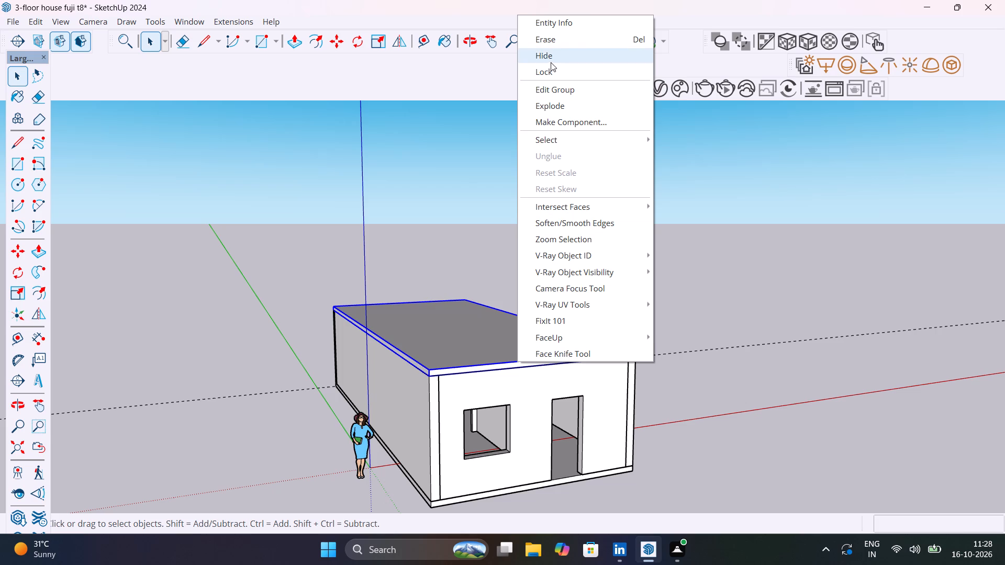
Select the whole visible model and copy it 10' 6" straight up with the Move tool, stacking the next floor on the ground floor walls.
{"action": "middle_click_drag", "start_coordinate": [663, 420], "coordinate": [600, 549]}
{"action": "scroll", "coordinate": [663, 420], "scroll_direction": "down", "scroll_amount": 1}
{"action": "left_click", "coordinate": [576, 470]}
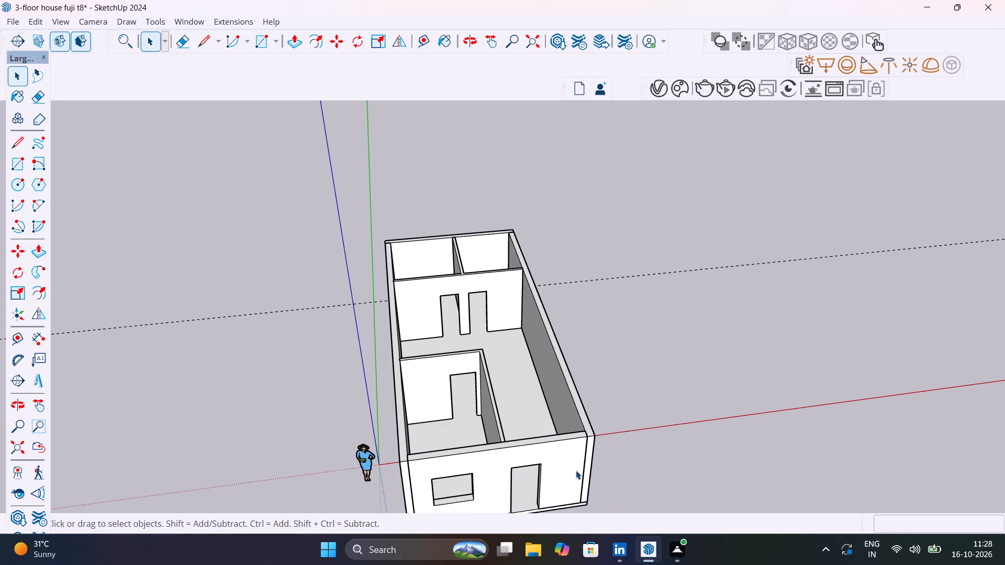
{"action": "triple_click", "coordinate": [576, 470]}
{"action": "left_click", "coordinate": [680, 388]}
{"action": "left_click_drag", "start_coordinate": [703, 491], "coordinate": [329, 292]}
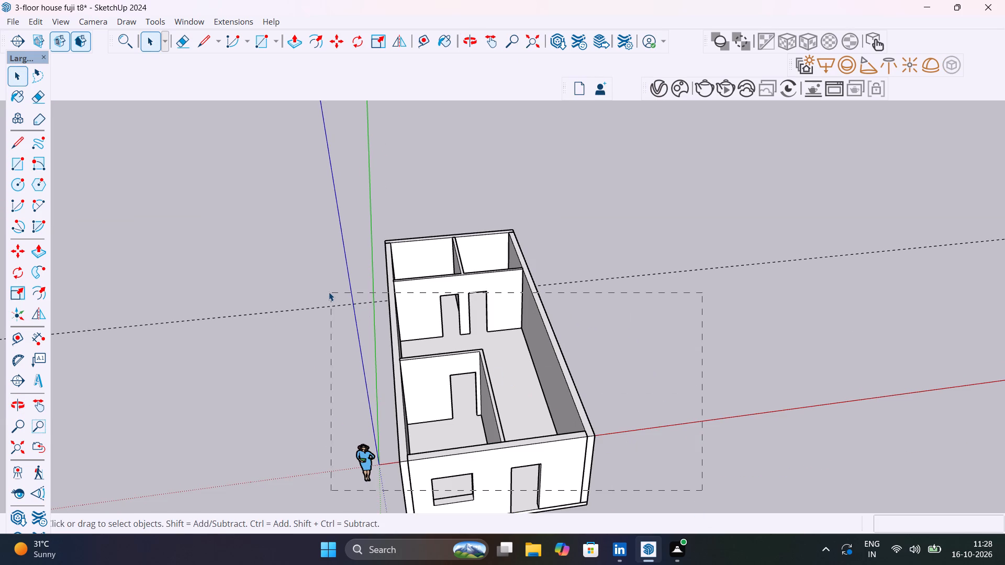
{"action": "left_click_drag", "start_coordinate": [329, 292], "coordinate": [307, 185]}
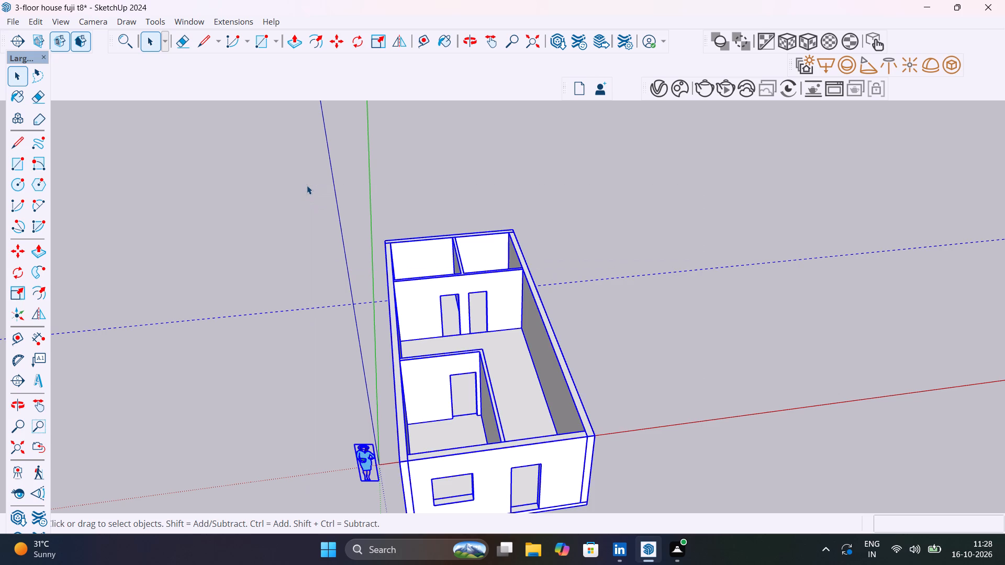
{"action": "middle_click_drag", "start_coordinate": [495, 333], "coordinate": [654, 233]}
{"action": "middle_click_drag", "start_coordinate": [646, 310], "coordinate": [512, 353]}
{"action": "scroll", "coordinate": [512, 353], "scroll_direction": "up", "scroll_amount": 1}
{"action": "key", "text": "m"}
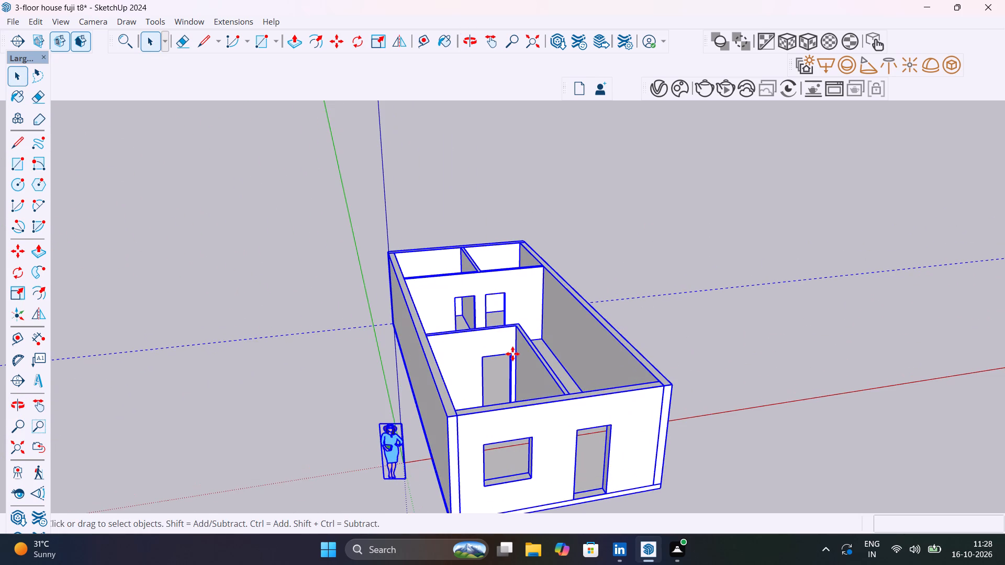
{"action": "left_click", "coordinate": [661, 492]}
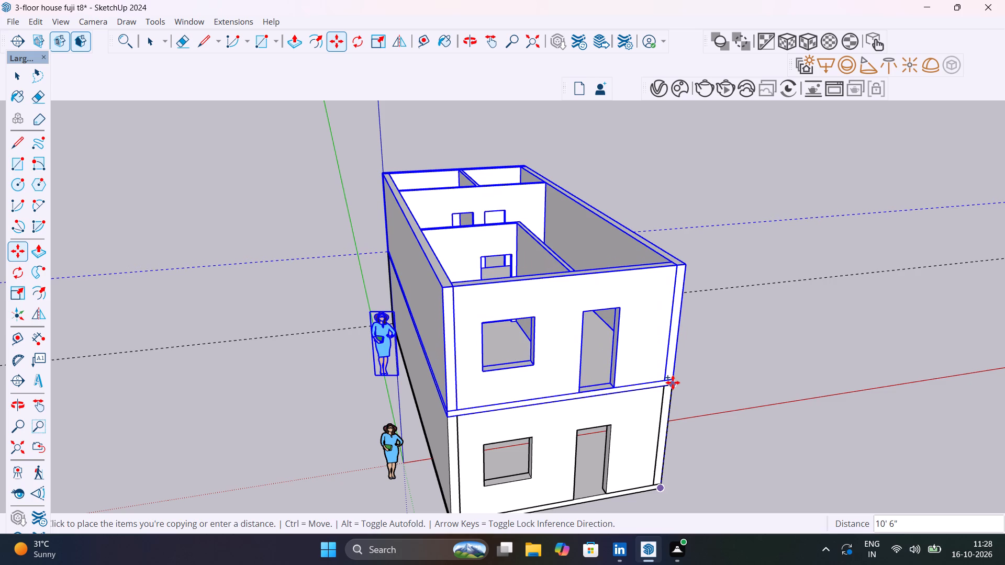
{"action": "left_click", "coordinate": [673, 382]}
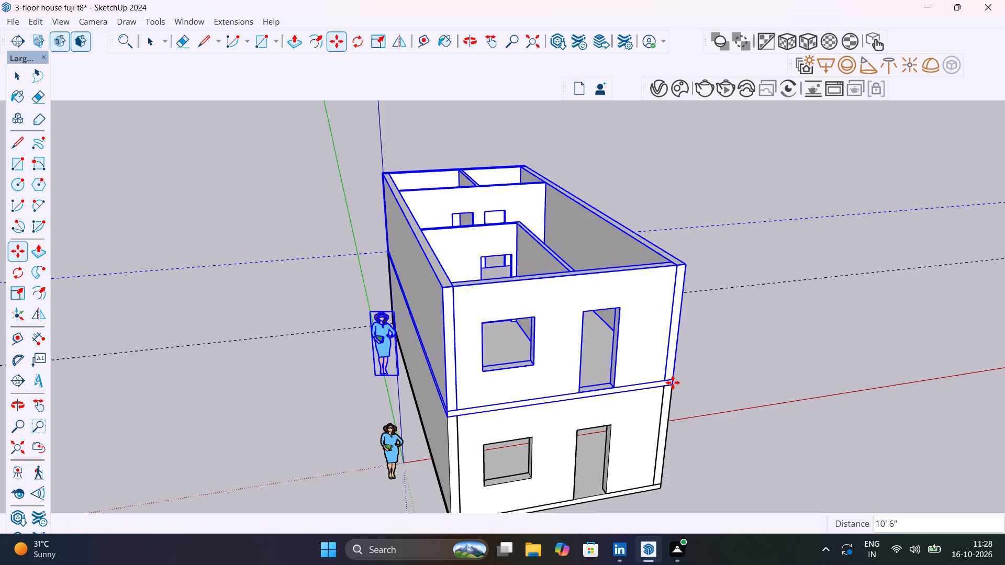
Delete the duplicated human figure beside the upper floor.
{"action": "key", "text": "space"}
{"action": "left_click", "coordinate": [389, 352]}
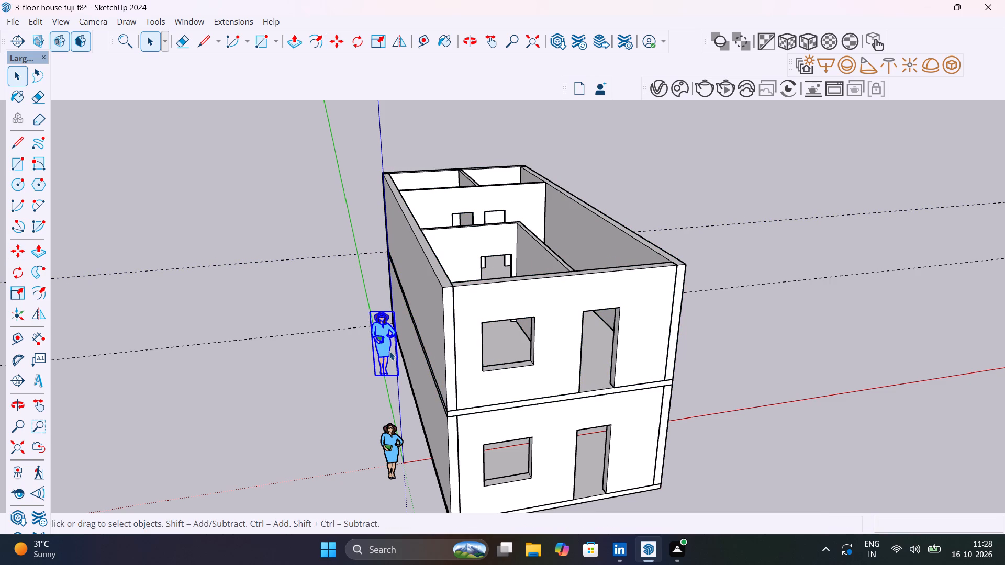
{"action": "key", "text": "Delete"}
Examine the two stacked floors and the upper floor's room layout from several angles.
{"action": "middle_click_drag", "start_coordinate": [516, 366], "coordinate": [367, 318]}
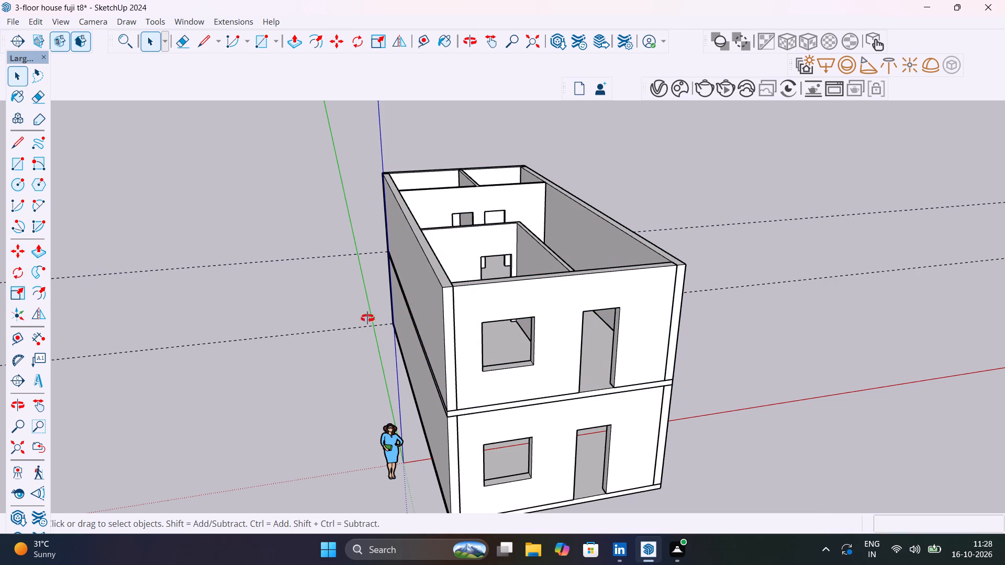
{"action": "middle_click_drag", "start_coordinate": [367, 318], "coordinate": [424, 363]}
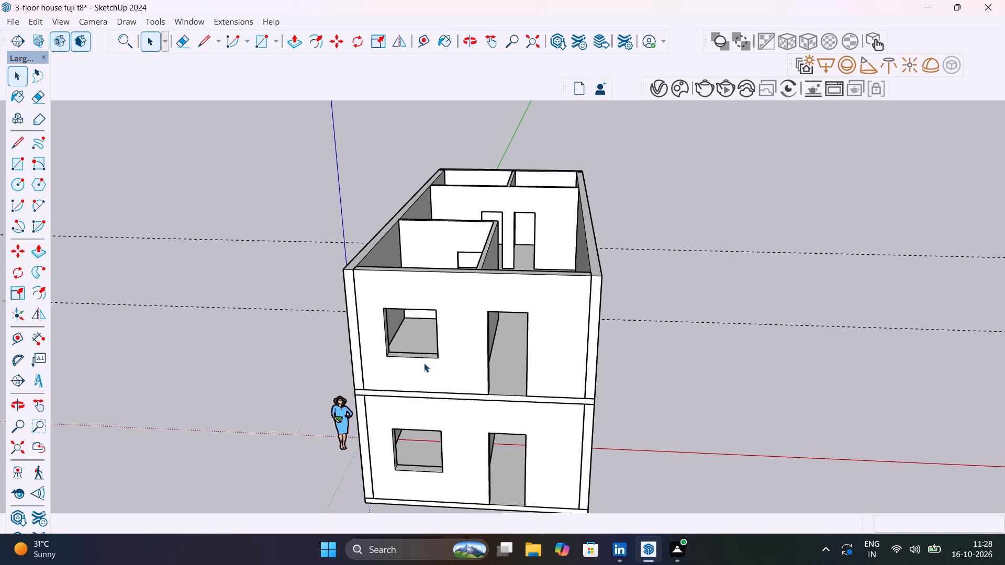
{"action": "middle_click_drag", "start_coordinate": [502, 365], "coordinate": [289, 372]}
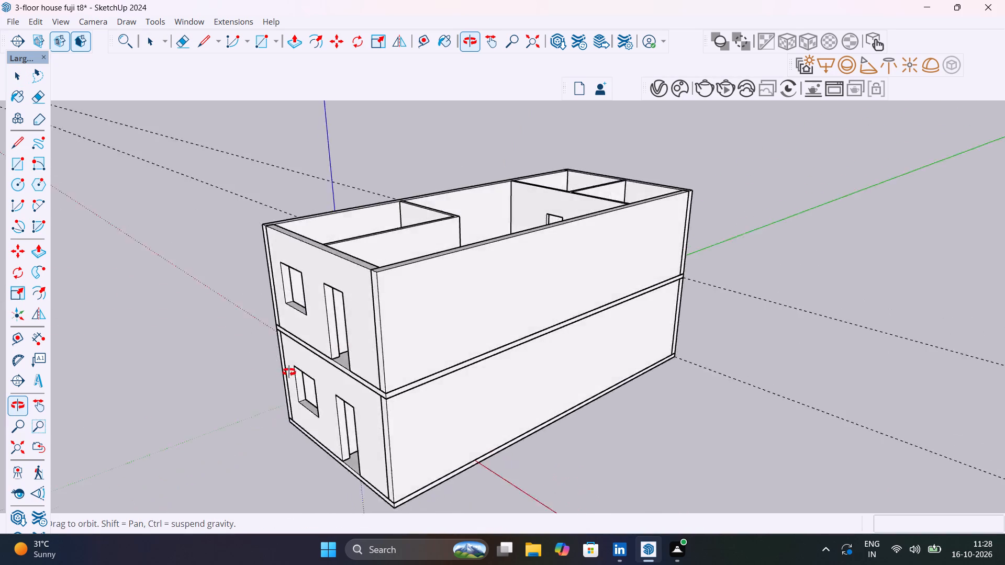
{"action": "middle_click_drag", "start_coordinate": [289, 372], "coordinate": [198, 470]}
{"action": "middle_click_drag", "start_coordinate": [365, 310], "coordinate": [373, 299]}
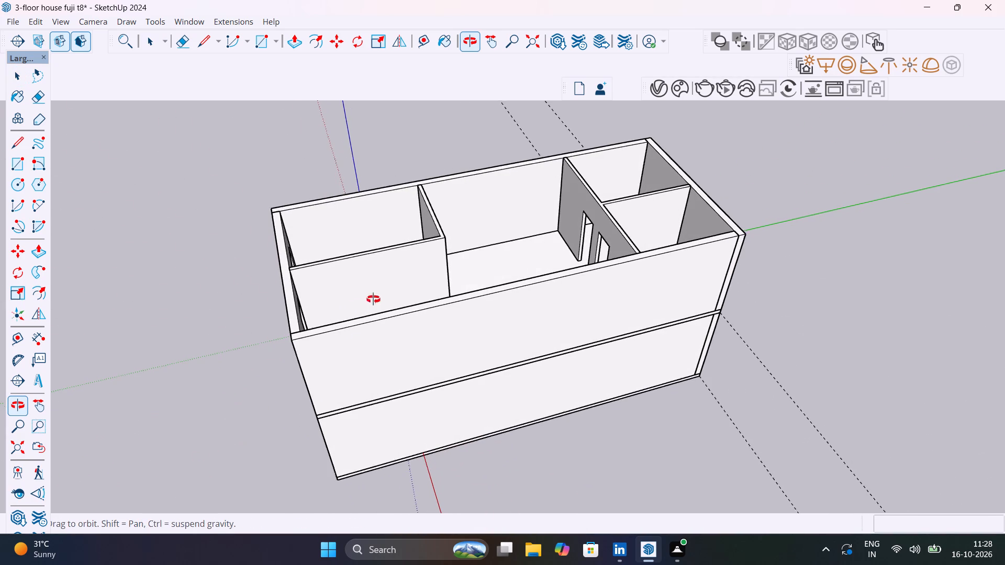
{"action": "middle_click_drag", "start_coordinate": [373, 299], "coordinate": [414, 349]}
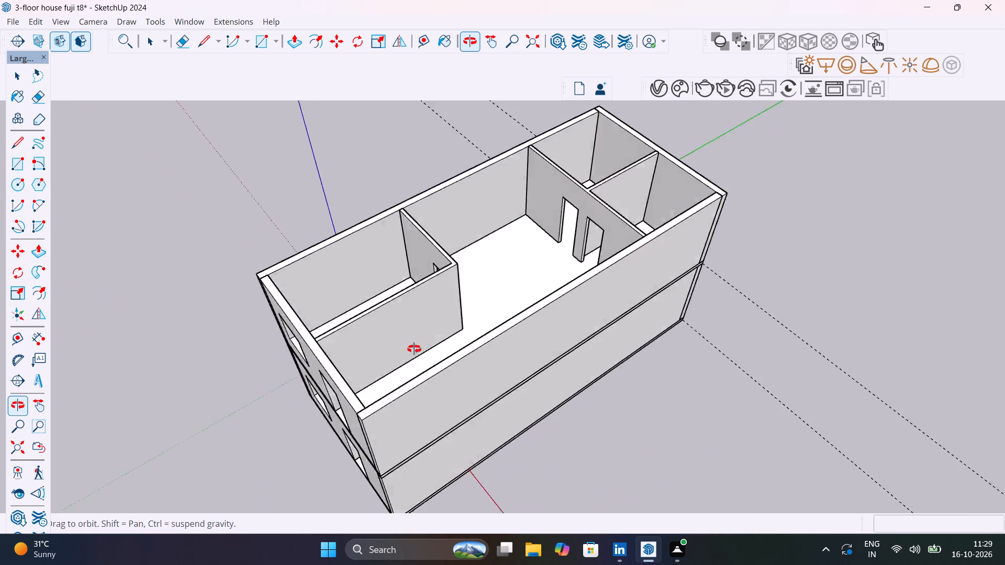
{"action": "middle_click_drag", "start_coordinate": [414, 349], "coordinate": [821, 276]}
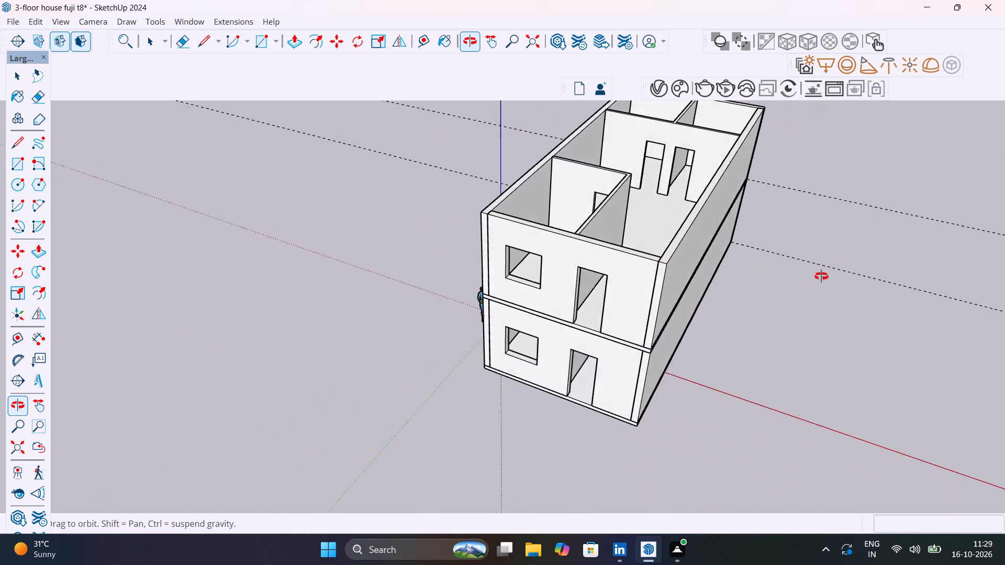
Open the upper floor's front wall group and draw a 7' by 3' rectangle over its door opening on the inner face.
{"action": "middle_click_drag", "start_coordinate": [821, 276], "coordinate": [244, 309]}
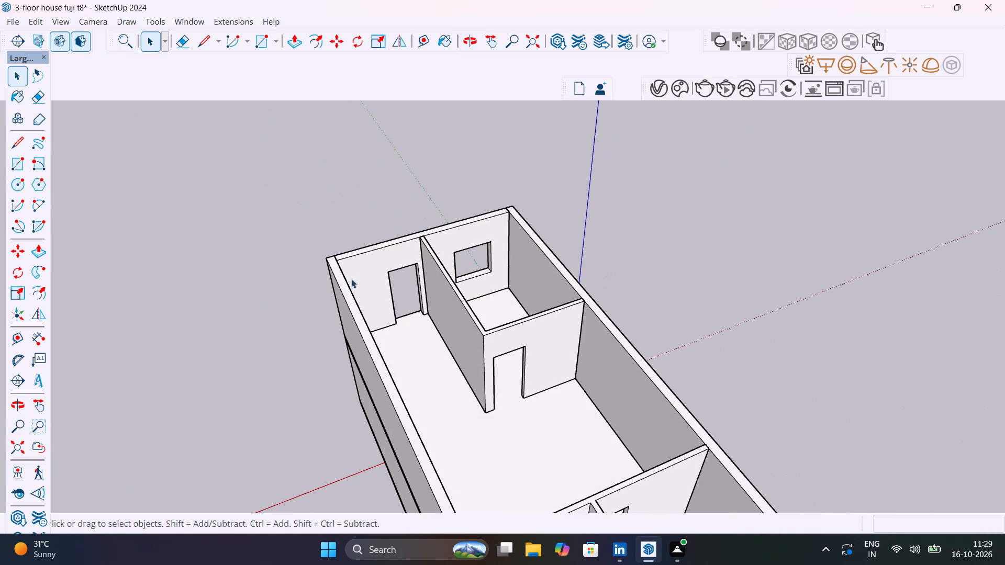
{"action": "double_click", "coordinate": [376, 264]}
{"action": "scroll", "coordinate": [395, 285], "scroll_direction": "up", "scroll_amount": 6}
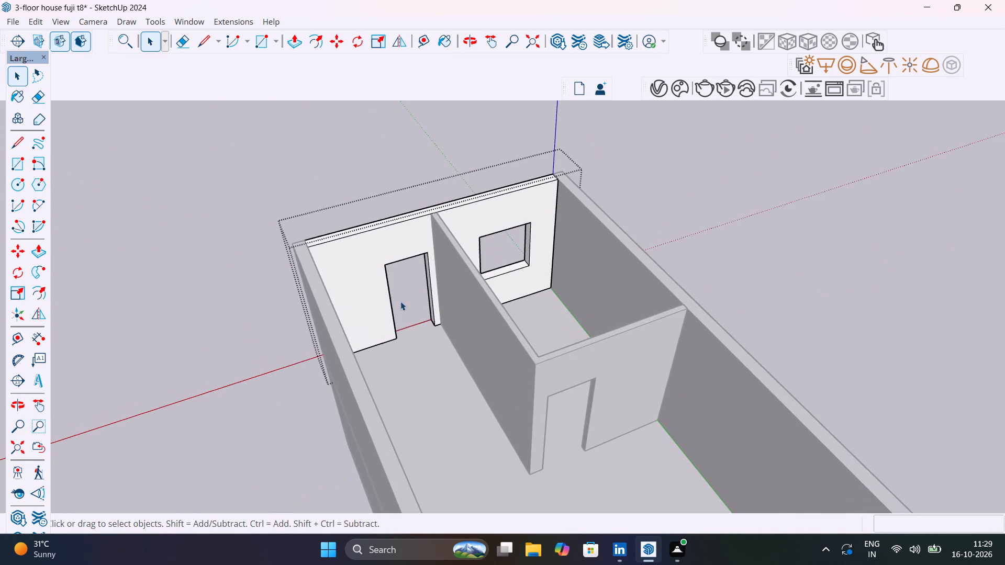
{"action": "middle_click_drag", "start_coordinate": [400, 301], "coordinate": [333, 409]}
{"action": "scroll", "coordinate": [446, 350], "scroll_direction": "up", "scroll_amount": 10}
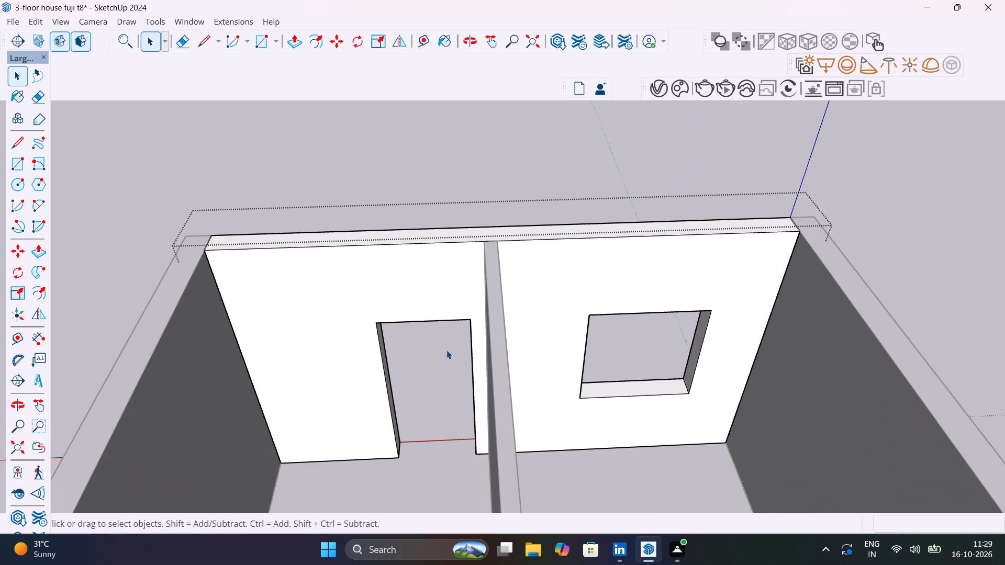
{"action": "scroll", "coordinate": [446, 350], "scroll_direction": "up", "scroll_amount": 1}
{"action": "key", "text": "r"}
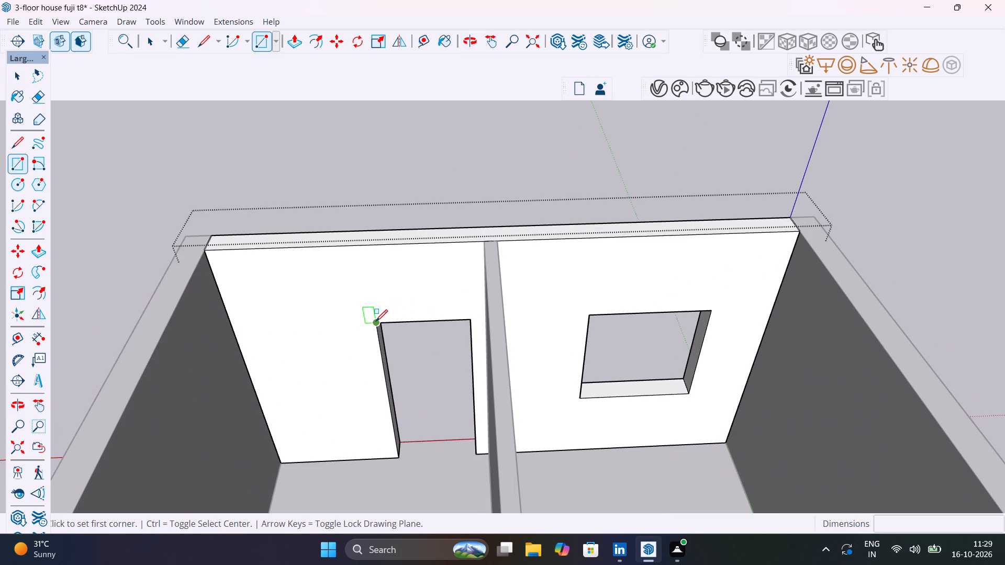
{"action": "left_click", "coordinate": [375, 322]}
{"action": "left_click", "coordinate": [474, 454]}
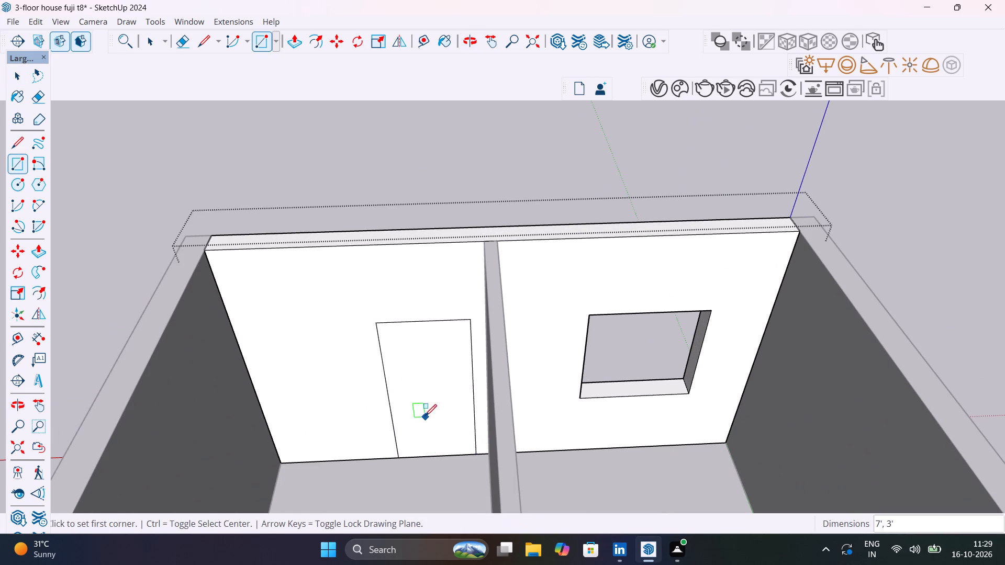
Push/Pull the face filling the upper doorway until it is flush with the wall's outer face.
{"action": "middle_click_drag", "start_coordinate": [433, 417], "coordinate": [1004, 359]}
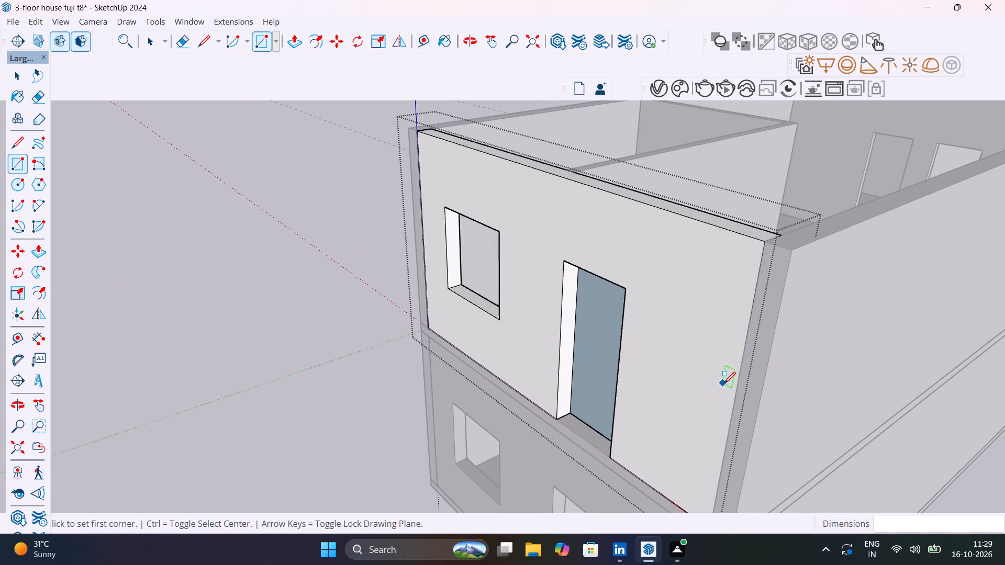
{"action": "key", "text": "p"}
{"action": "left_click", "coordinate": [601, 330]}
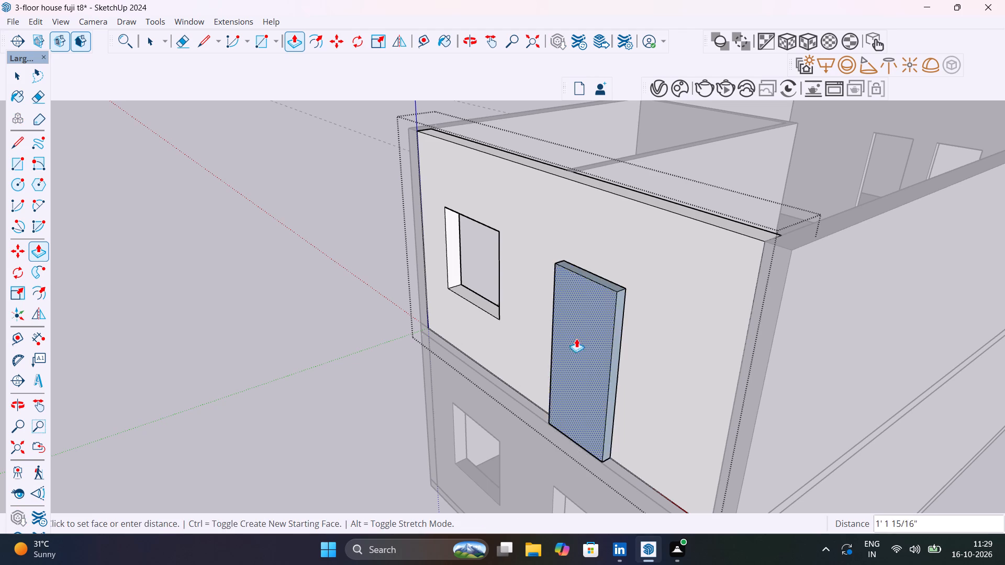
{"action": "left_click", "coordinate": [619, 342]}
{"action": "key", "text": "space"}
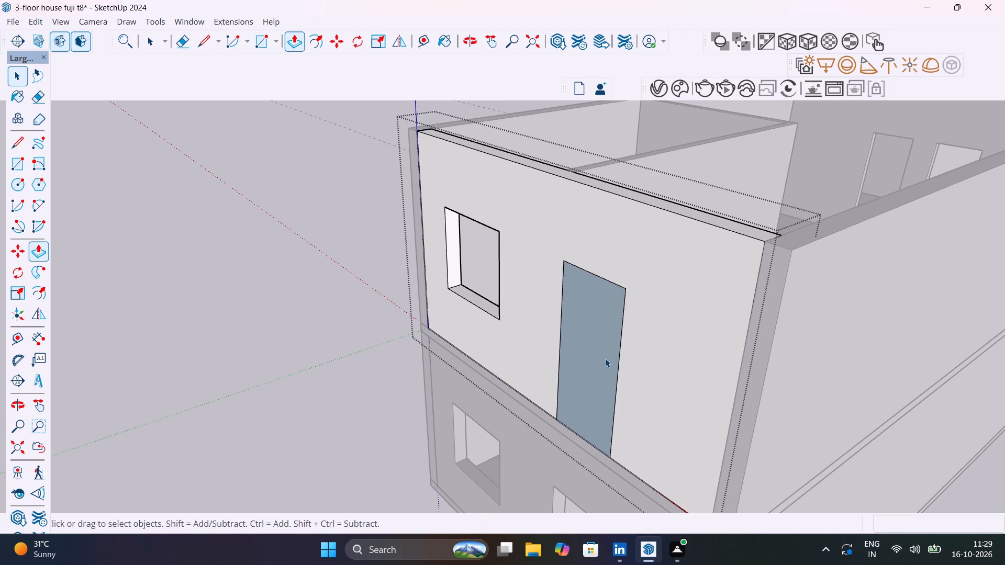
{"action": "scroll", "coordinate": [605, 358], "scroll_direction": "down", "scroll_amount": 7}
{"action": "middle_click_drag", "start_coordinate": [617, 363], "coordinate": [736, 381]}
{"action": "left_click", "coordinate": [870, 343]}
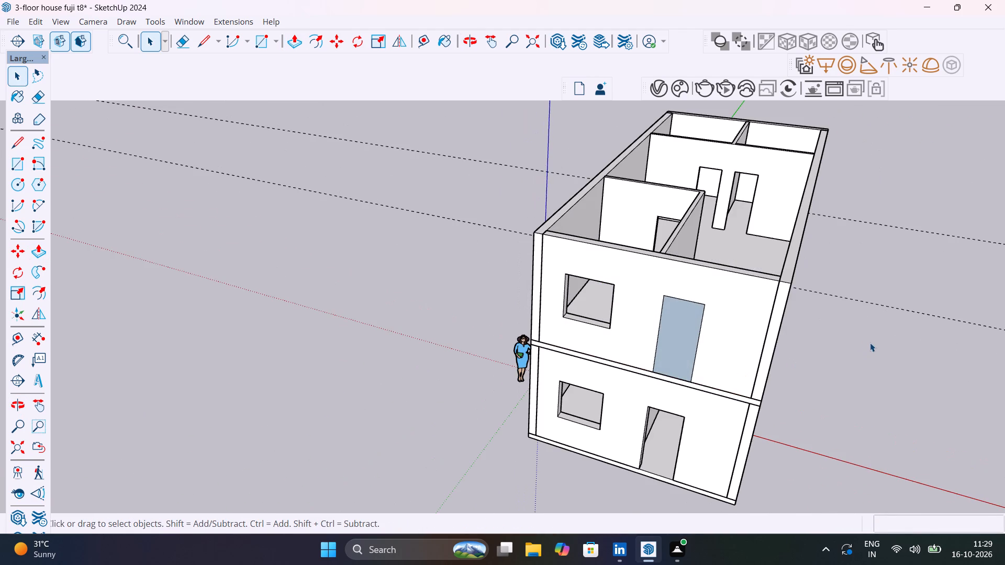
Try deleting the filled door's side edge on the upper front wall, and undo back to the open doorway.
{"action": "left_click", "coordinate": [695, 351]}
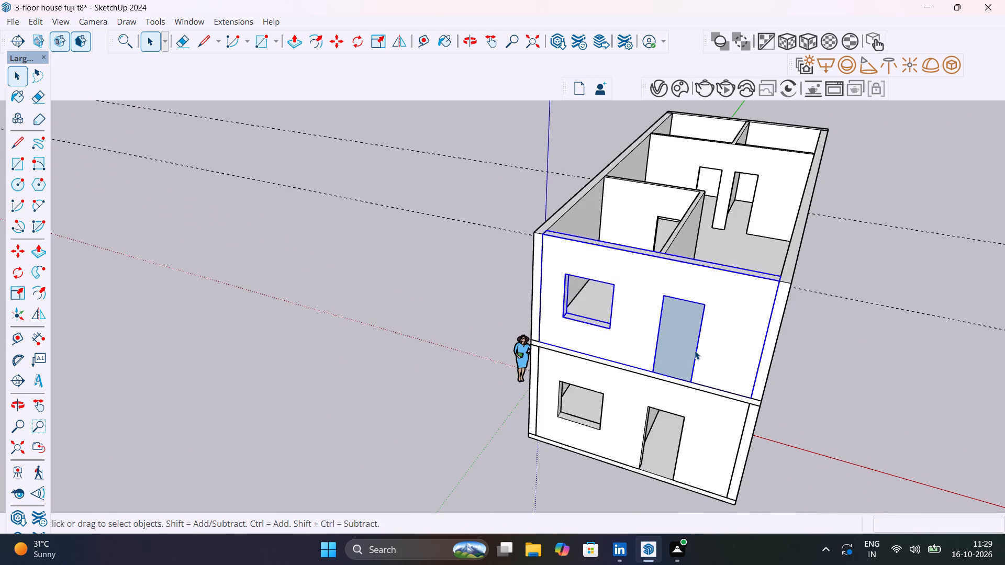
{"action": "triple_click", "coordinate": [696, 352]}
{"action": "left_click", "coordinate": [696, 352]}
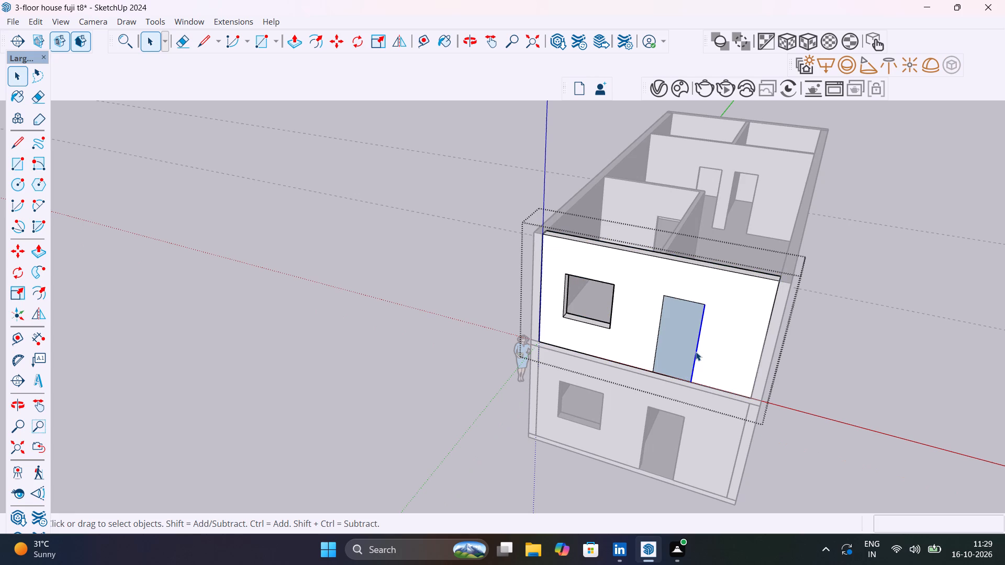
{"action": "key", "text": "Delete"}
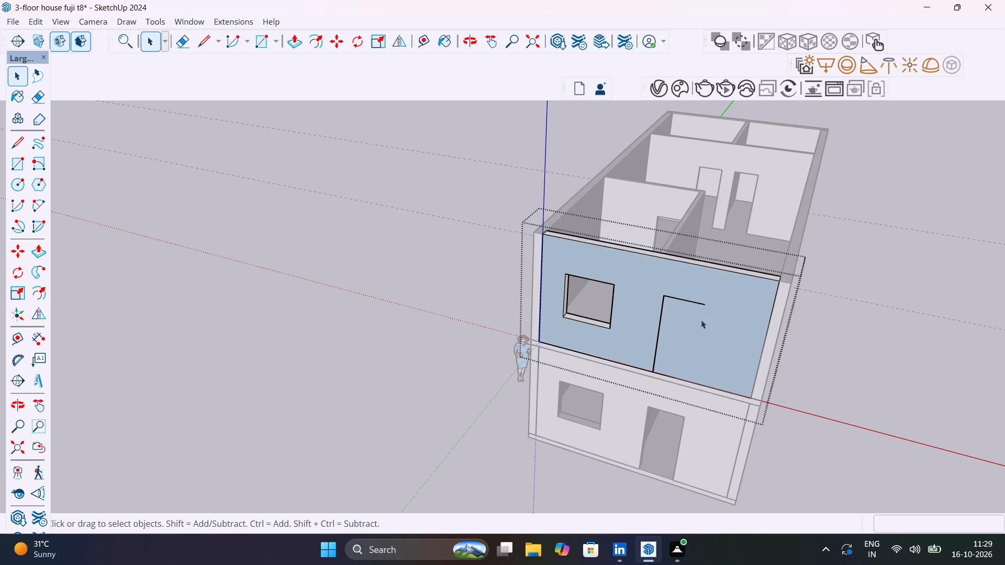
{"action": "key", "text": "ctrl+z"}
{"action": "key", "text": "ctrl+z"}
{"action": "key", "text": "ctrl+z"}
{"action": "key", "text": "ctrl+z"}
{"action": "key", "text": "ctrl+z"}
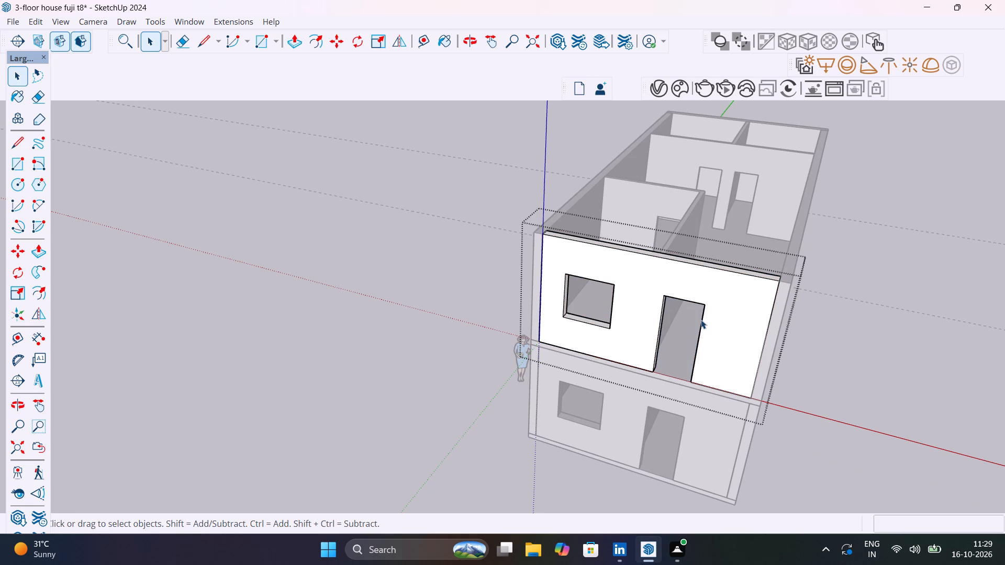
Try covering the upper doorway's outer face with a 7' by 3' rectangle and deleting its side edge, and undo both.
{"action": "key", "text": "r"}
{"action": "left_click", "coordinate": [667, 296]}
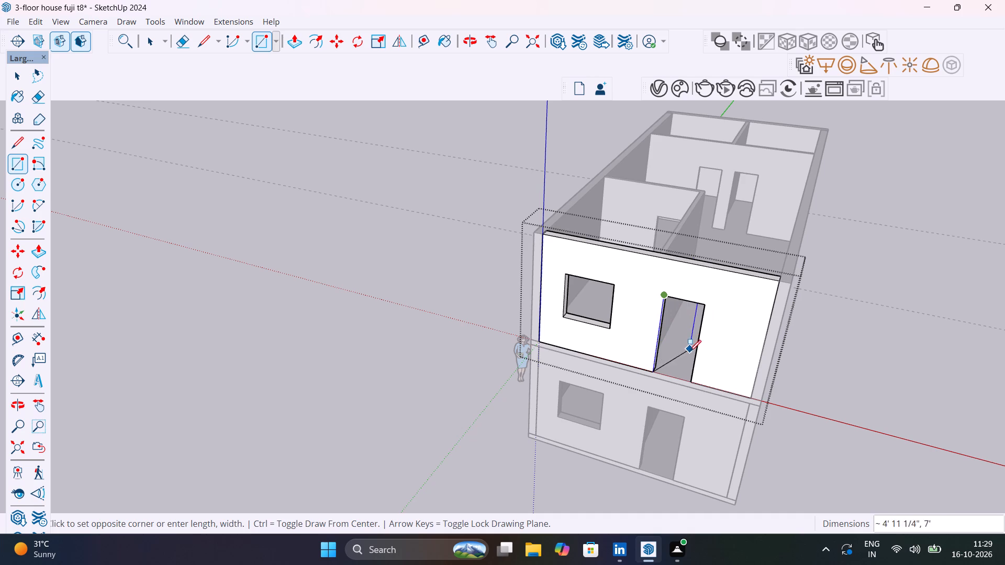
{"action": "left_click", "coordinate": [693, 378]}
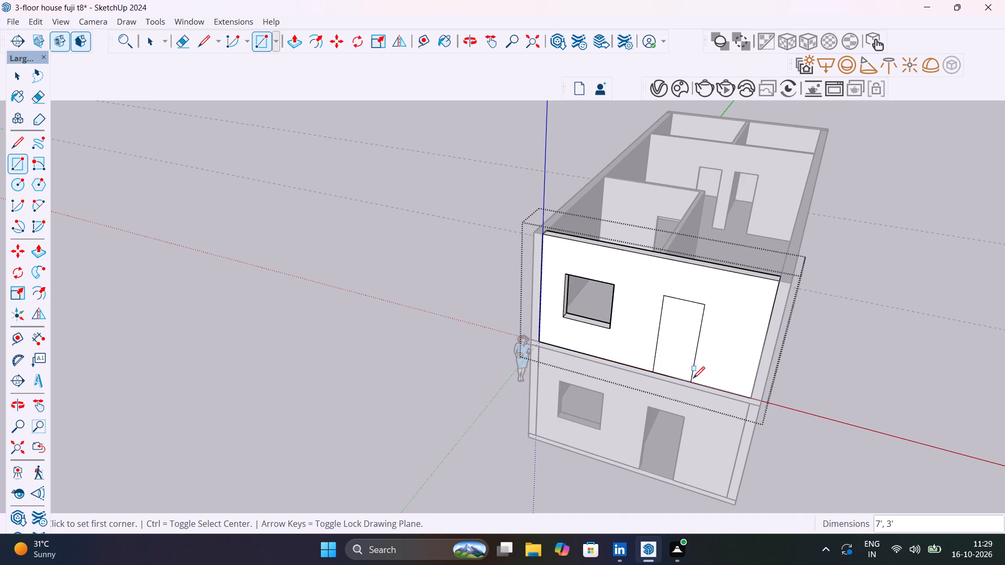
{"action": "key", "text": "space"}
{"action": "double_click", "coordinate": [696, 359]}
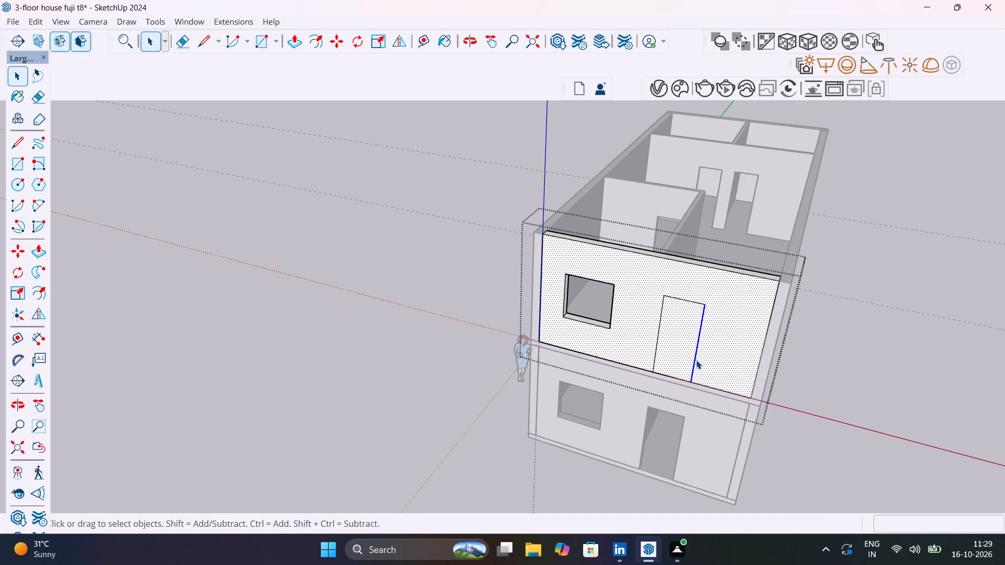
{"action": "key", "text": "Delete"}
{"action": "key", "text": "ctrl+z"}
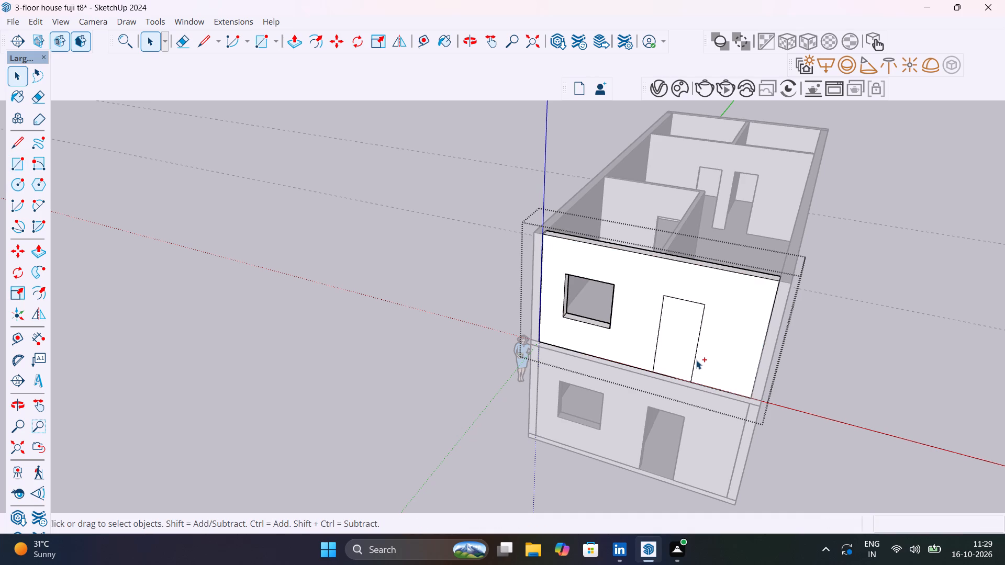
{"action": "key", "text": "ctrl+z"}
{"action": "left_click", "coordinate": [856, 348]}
Delete the upper floor's entire front wall group.
{"action": "middle_click_drag", "start_coordinate": [676, 345], "coordinate": [678, 345]}
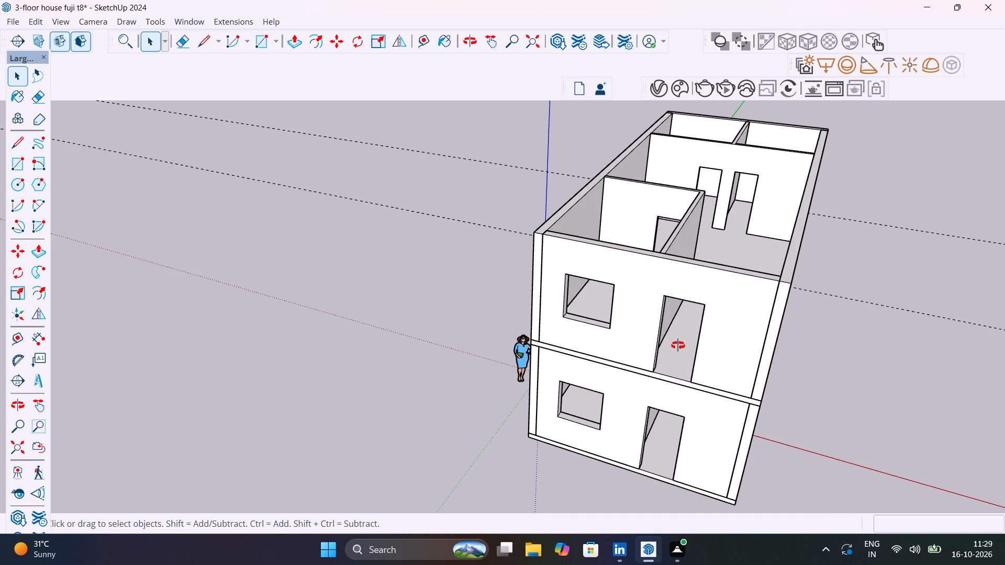
{"action": "middle_click_drag", "start_coordinate": [678, 345], "coordinate": [738, 347]}
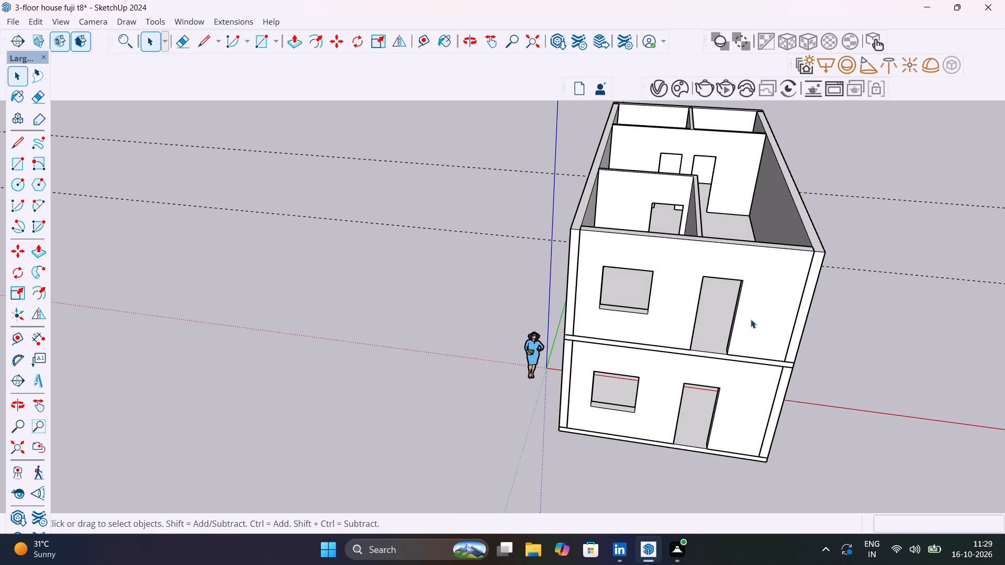
{"action": "left_click", "coordinate": [762, 304]}
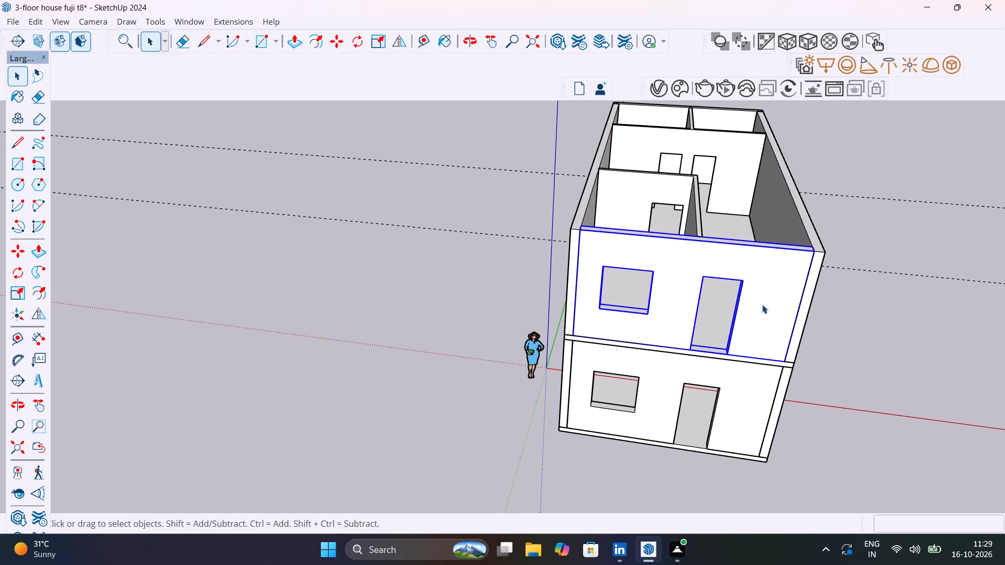
{"action": "key", "text": "Delete"}
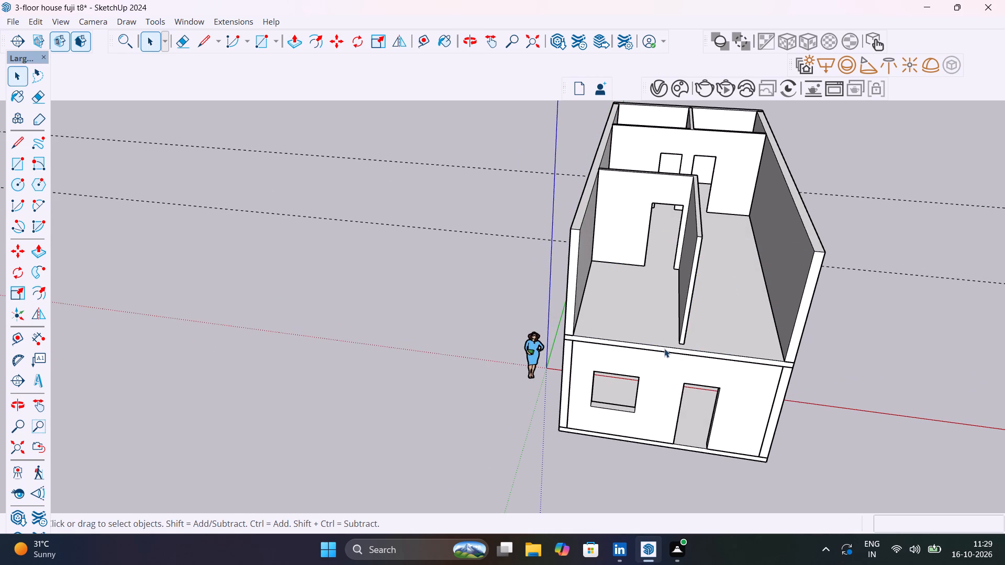
Place a guide line 9" inside the upper floor's front edge, at the end of the partition wall.
{"action": "scroll", "coordinate": [682, 350], "scroll_direction": "up", "scroll_amount": 3}
{"action": "middle_click_drag", "start_coordinate": [684, 349], "coordinate": [639, 421]}
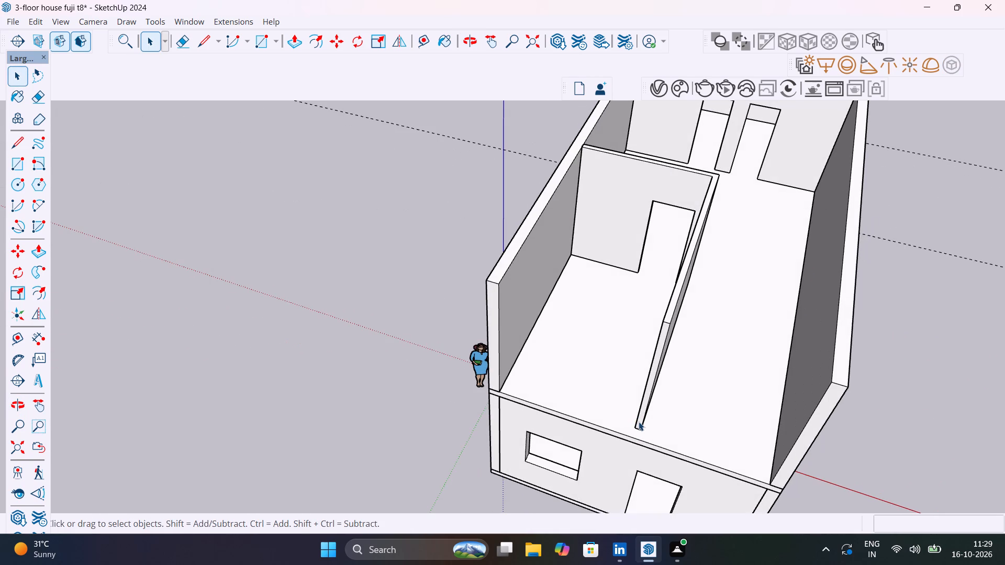
{"action": "key", "text": "t"}
{"action": "scroll", "coordinate": [606, 422], "scroll_direction": "up", "scroll_amount": 5}
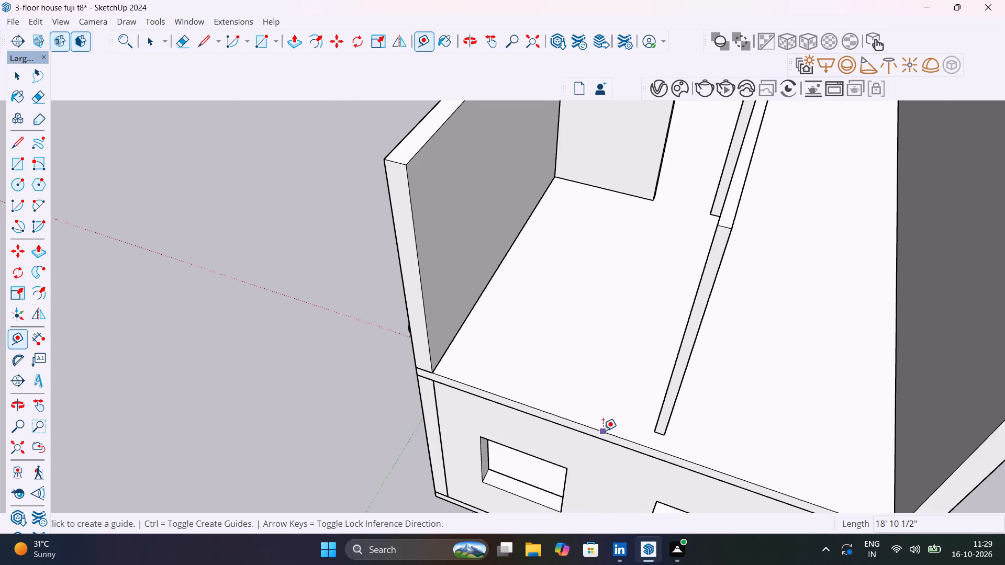
{"action": "left_click", "coordinate": [603, 431]}
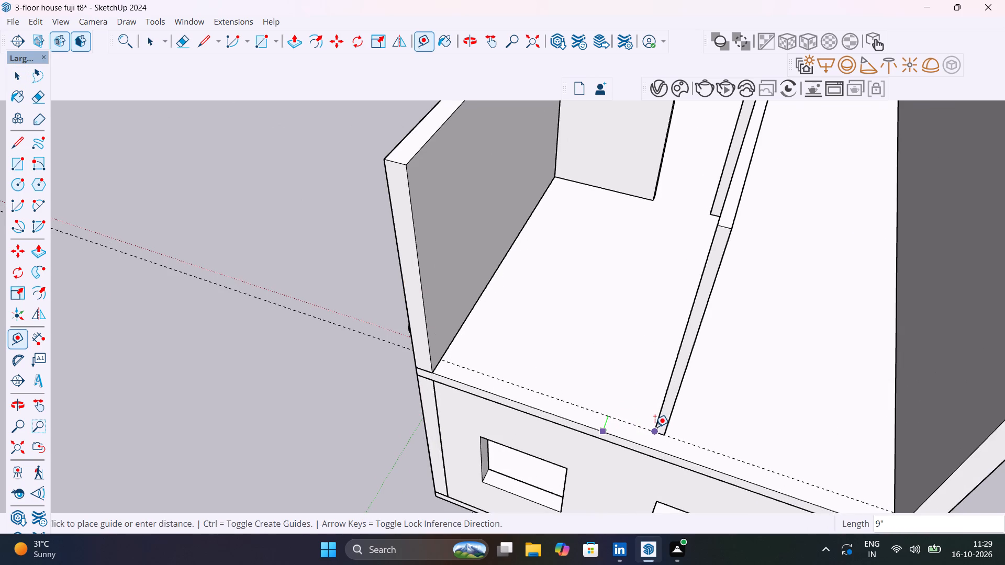
{"action": "left_click", "coordinate": [655, 427]}
Draw a 17' 4 1/2" by 9" rectangle between the side walls along the upper floor's front edge.
{"action": "key", "text": "r"}
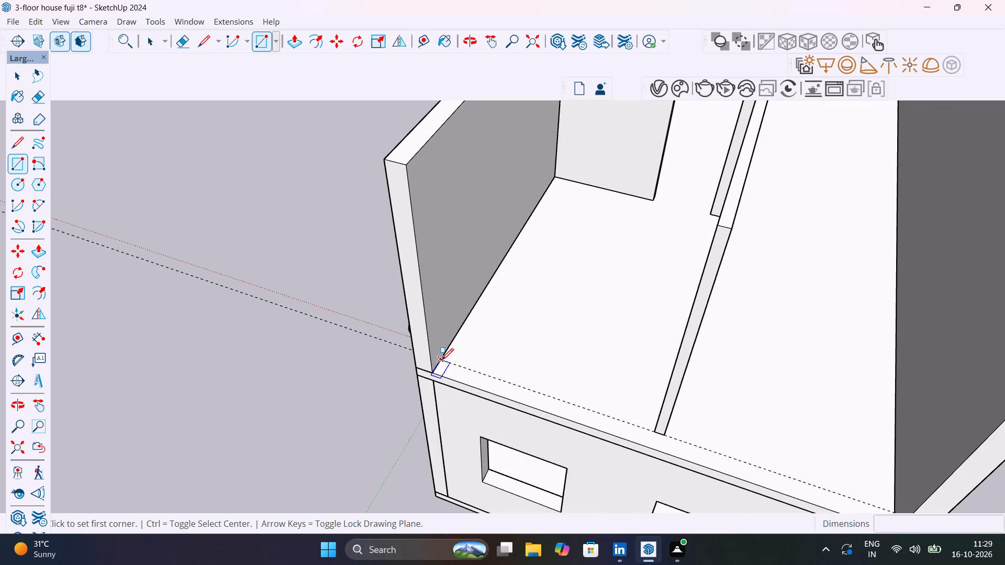
{"action": "left_click", "coordinate": [442, 359]}
{"action": "scroll", "coordinate": [522, 392], "scroll_direction": "down", "scroll_amount": 7}
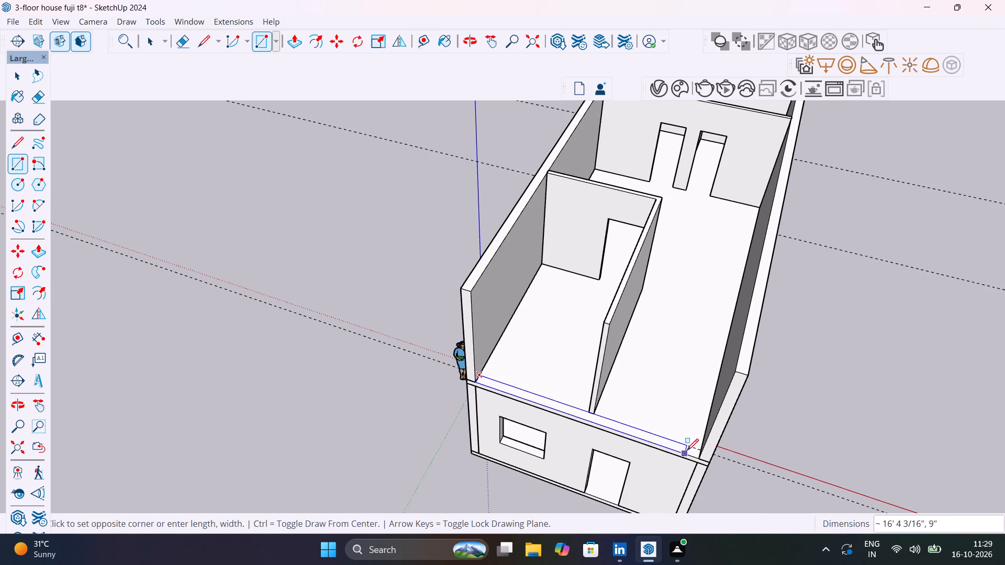
{"action": "left_click", "coordinate": [698, 452]}
{"action": "key", "text": "space"}
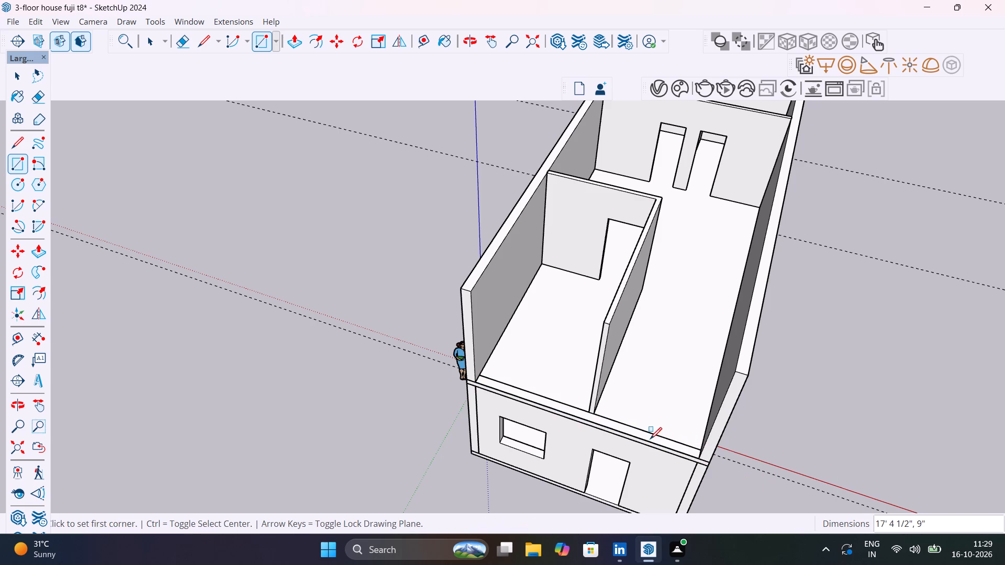
{"action": "key", "text": "space"}
Make the front wall rectangle, including its edges, a group.
{"action": "double_click", "coordinate": [650, 438]}
{"action": "right_click", "coordinate": [651, 438]}
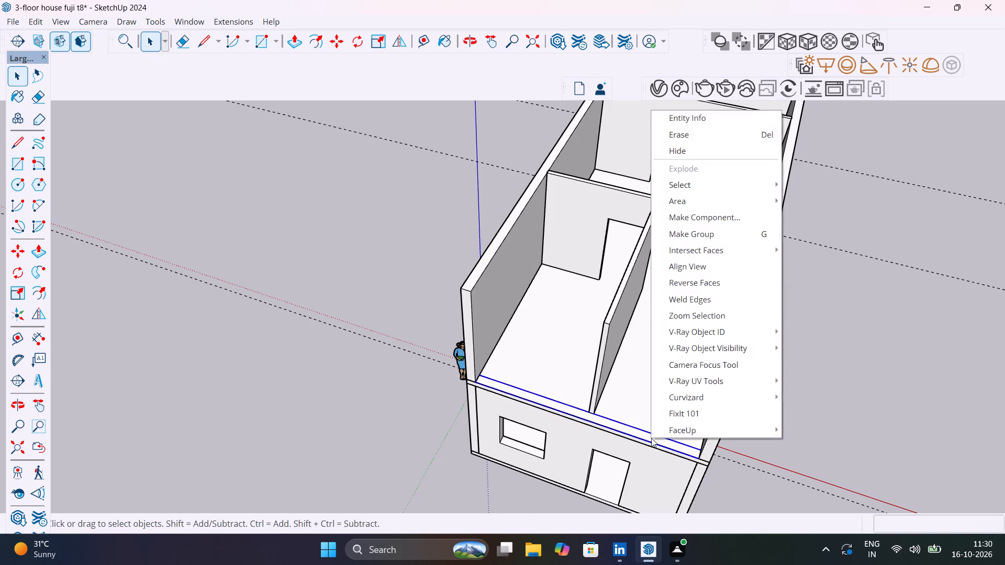
{"action": "left_click", "coordinate": [687, 240]}
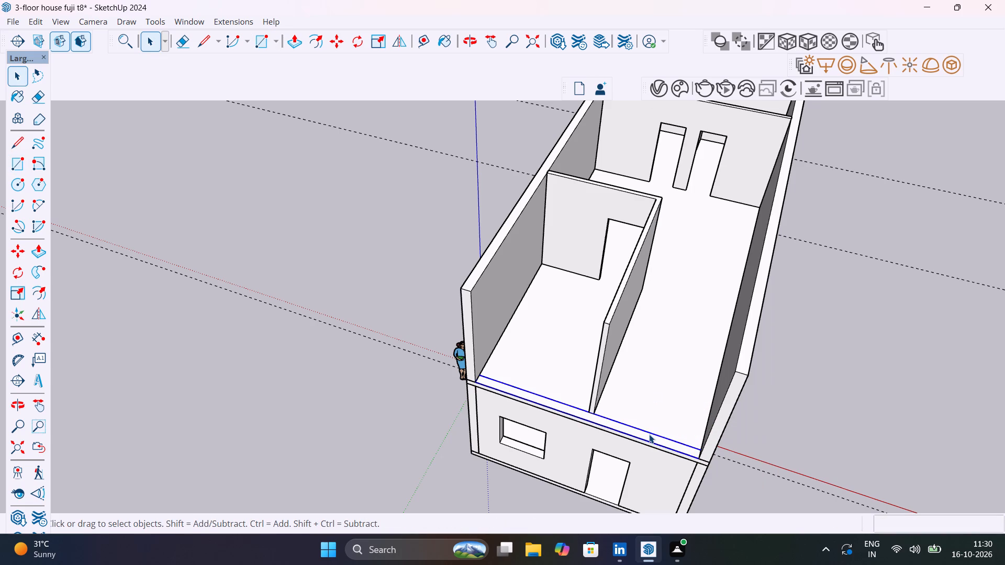
Open the new front wall group and extrude its base face 10' up to the top of the side walls.
{"action": "double_click", "coordinate": [649, 434]}
{"action": "double_click", "coordinate": [652, 436]}
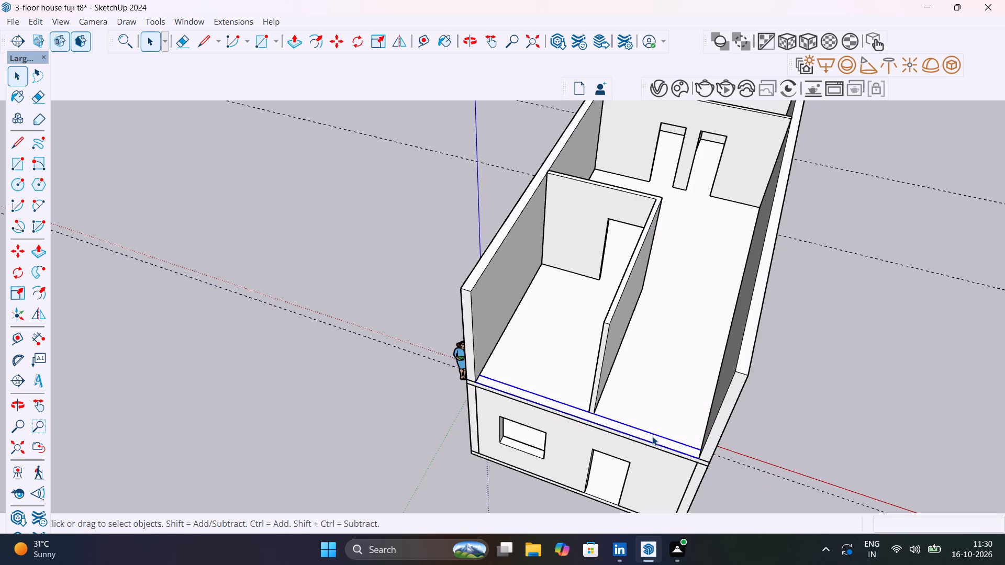
{"action": "key", "text": "p"}
{"action": "left_click", "coordinate": [652, 436]}
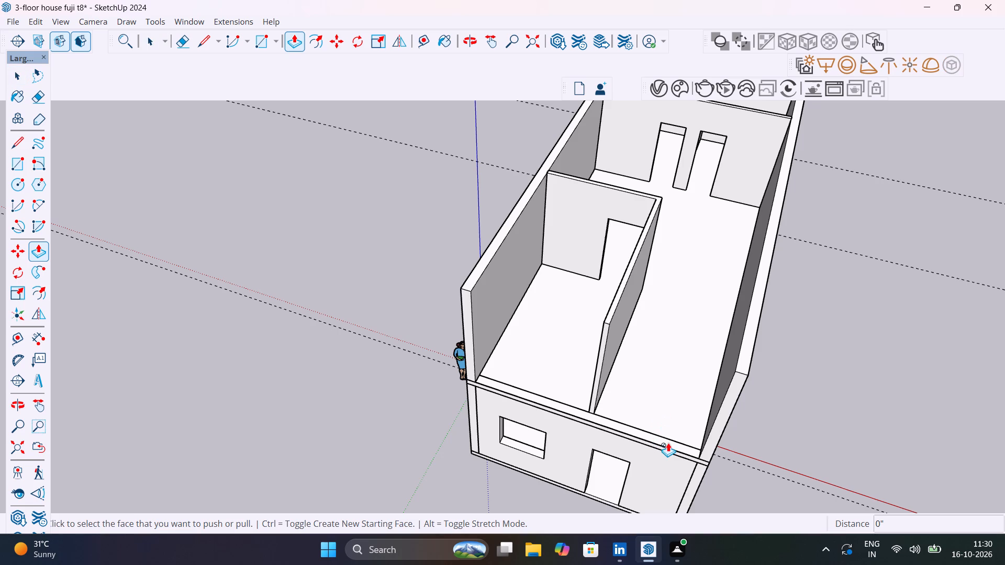
{"action": "key", "text": "space"}
{"action": "scroll", "coordinate": [668, 443], "scroll_direction": "up", "scroll_amount": 5}
{"action": "double_click", "coordinate": [668, 443]}
{"action": "key", "text": "p"}
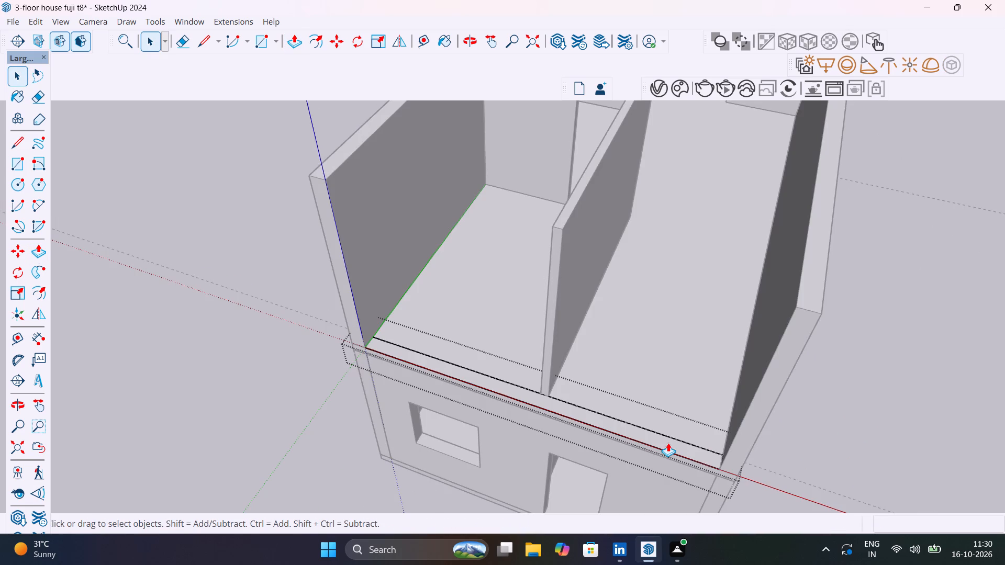
{"action": "left_click", "coordinate": [668, 443]}
{"action": "scroll", "coordinate": [684, 403], "scroll_direction": "down", "scroll_amount": 6}
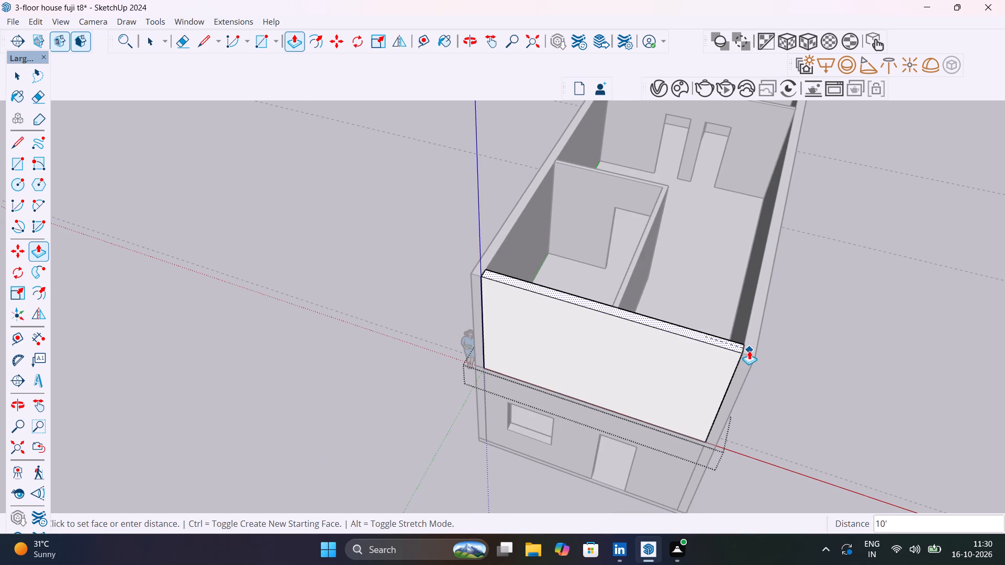
{"action": "left_click", "coordinate": [749, 351]}
{"action": "key", "text": "space"}
{"action": "left_click", "coordinate": [786, 379]}
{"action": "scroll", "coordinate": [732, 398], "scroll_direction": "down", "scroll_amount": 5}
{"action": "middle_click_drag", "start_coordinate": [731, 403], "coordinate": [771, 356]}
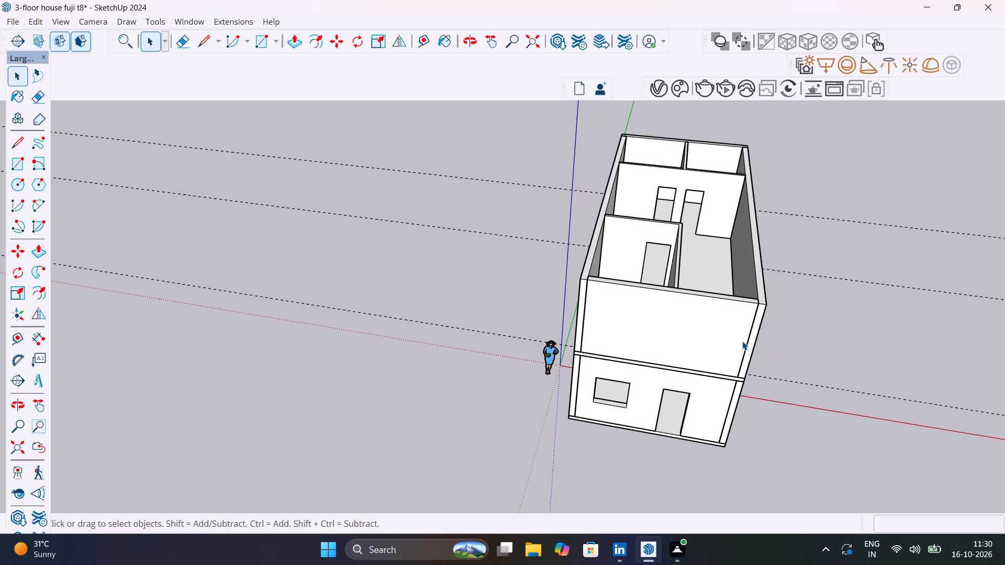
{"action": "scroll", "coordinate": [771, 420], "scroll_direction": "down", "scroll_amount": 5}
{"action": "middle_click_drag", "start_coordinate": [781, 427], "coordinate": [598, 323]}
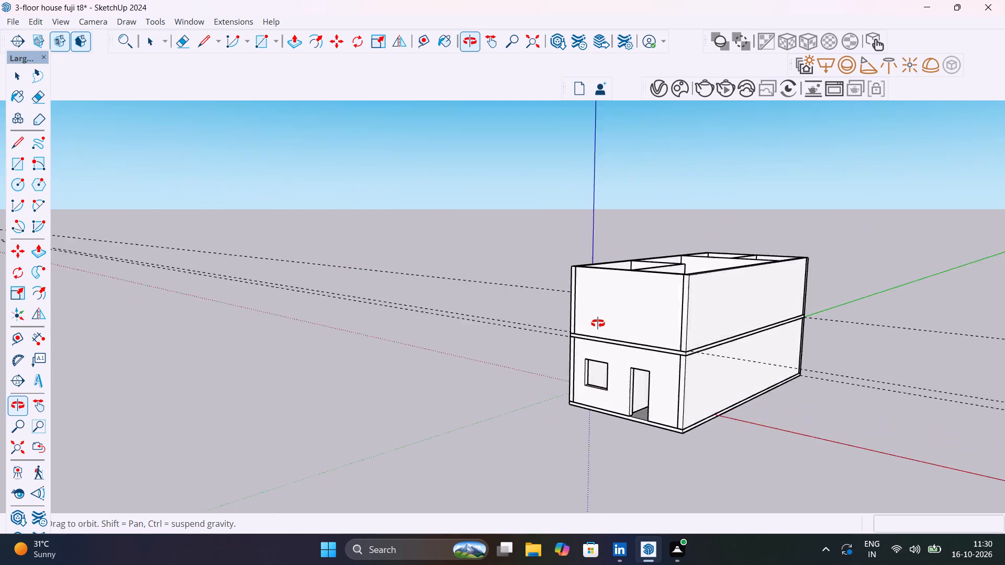
Open the slab group between the two floors and extrude its front face 5' outward as a balcony projection.
{"action": "middle_click_drag", "start_coordinate": [598, 323], "coordinate": [833, 369]}
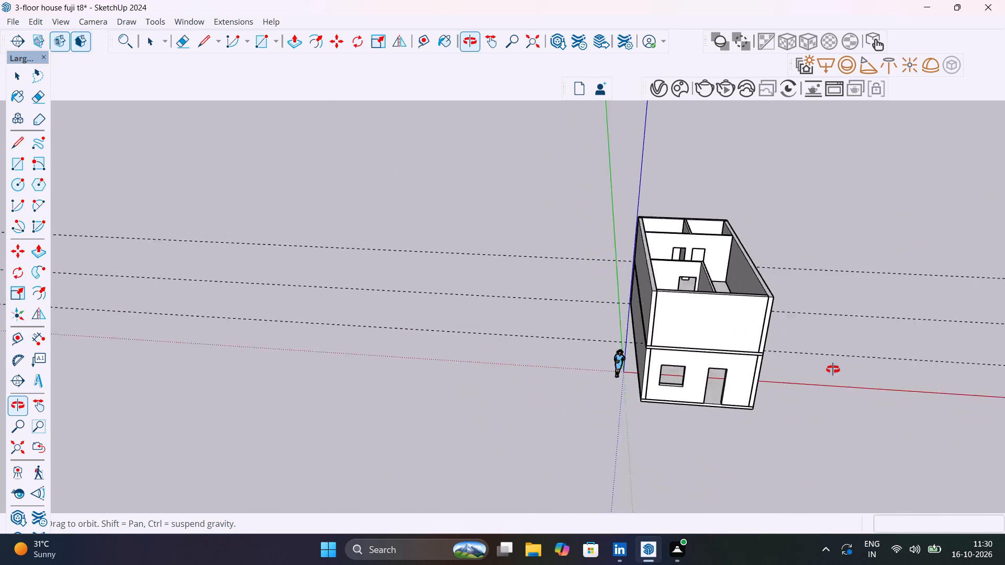
{"action": "middle_click_drag", "start_coordinate": [833, 369], "coordinate": [762, 409]}
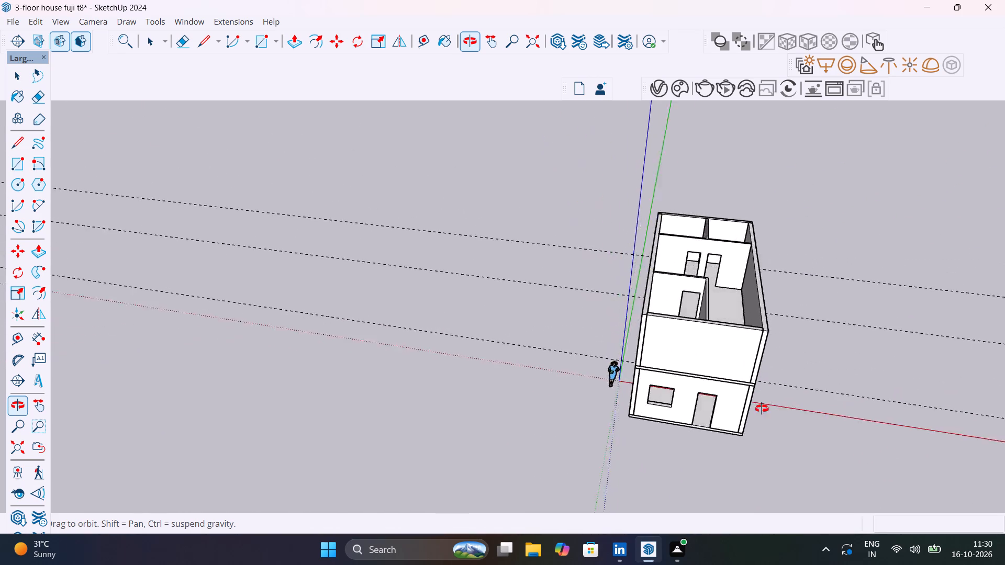
{"action": "middle_click_drag", "start_coordinate": [762, 409], "coordinate": [665, 418]}
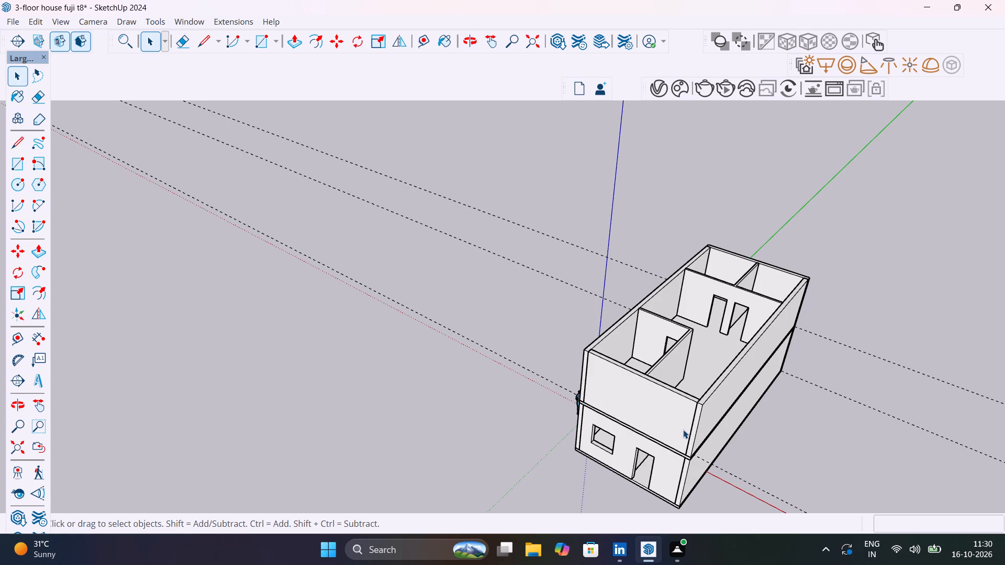
{"action": "scroll", "coordinate": [683, 425], "scroll_direction": "up", "scroll_amount": 5}
{"action": "middle_click_drag", "start_coordinate": [688, 426], "coordinate": [735, 380]}
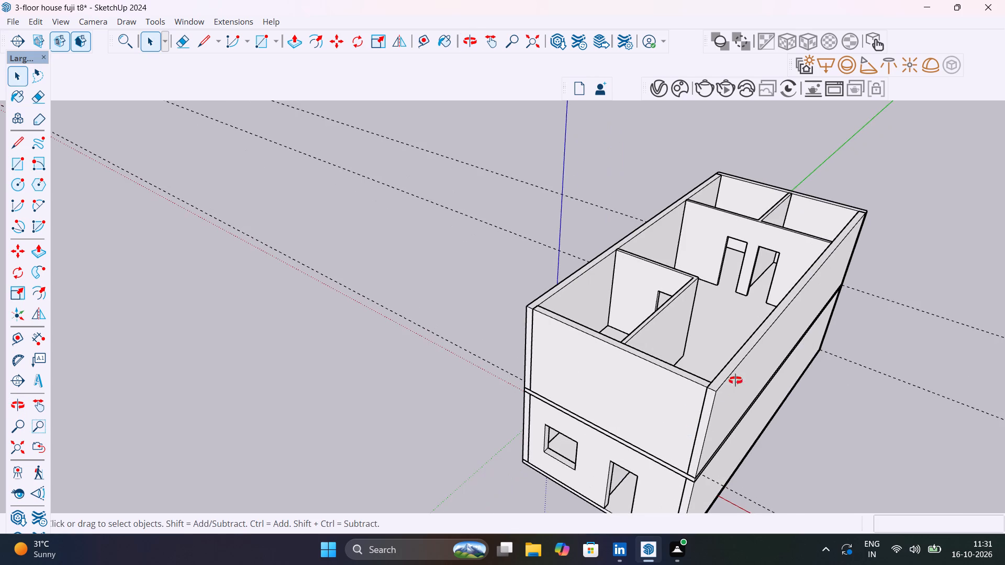
{"action": "middle_click_drag", "start_coordinate": [735, 380], "coordinate": [784, 348]}
{"action": "scroll", "coordinate": [731, 377], "scroll_direction": "up", "scroll_amount": 5}
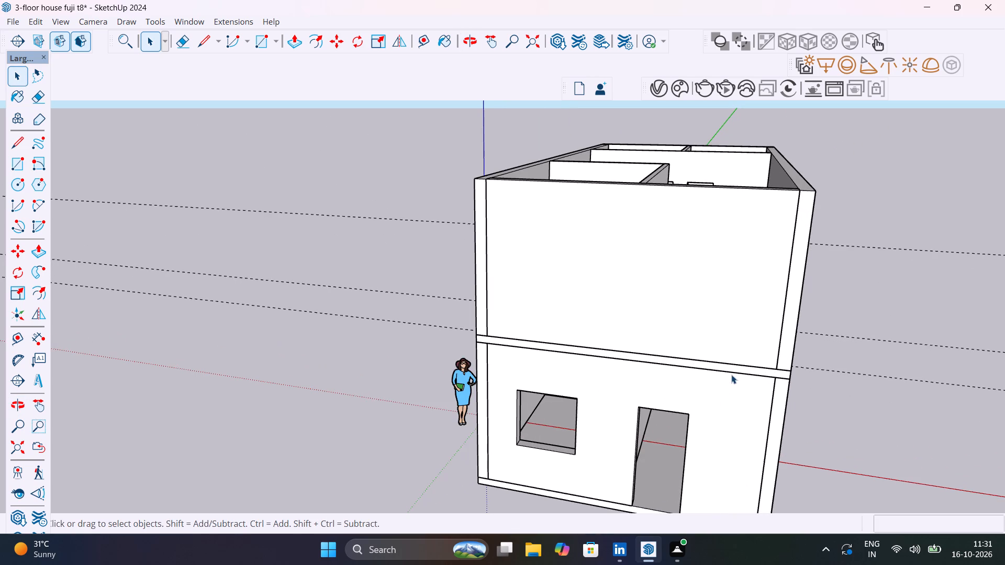
{"action": "left_click", "coordinate": [738, 367]}
{"action": "double_click", "coordinate": [738, 367]}
{"action": "left_click", "coordinate": [738, 367]}
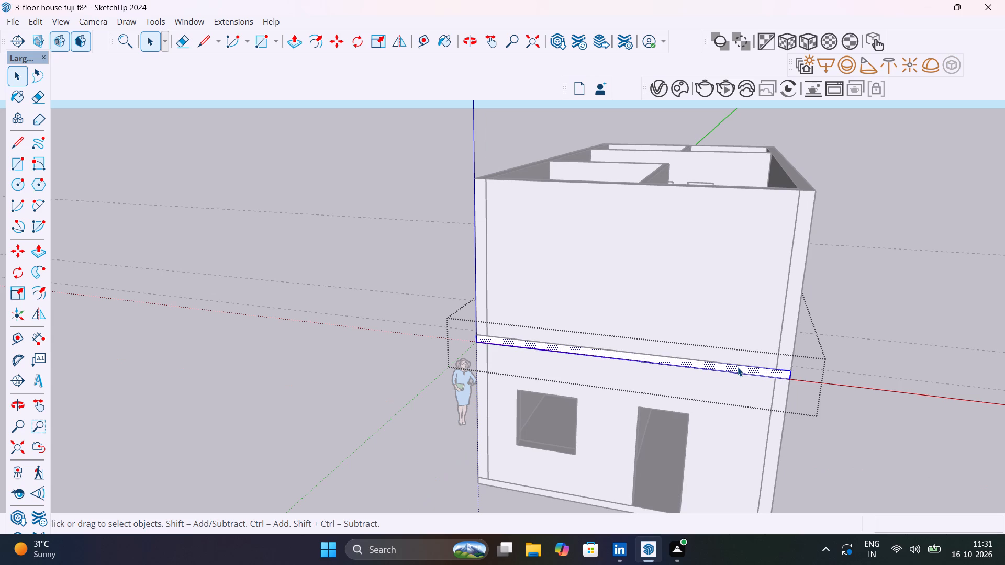
{"action": "key", "text": "p"}
{"action": "left_click", "coordinate": [738, 367]}
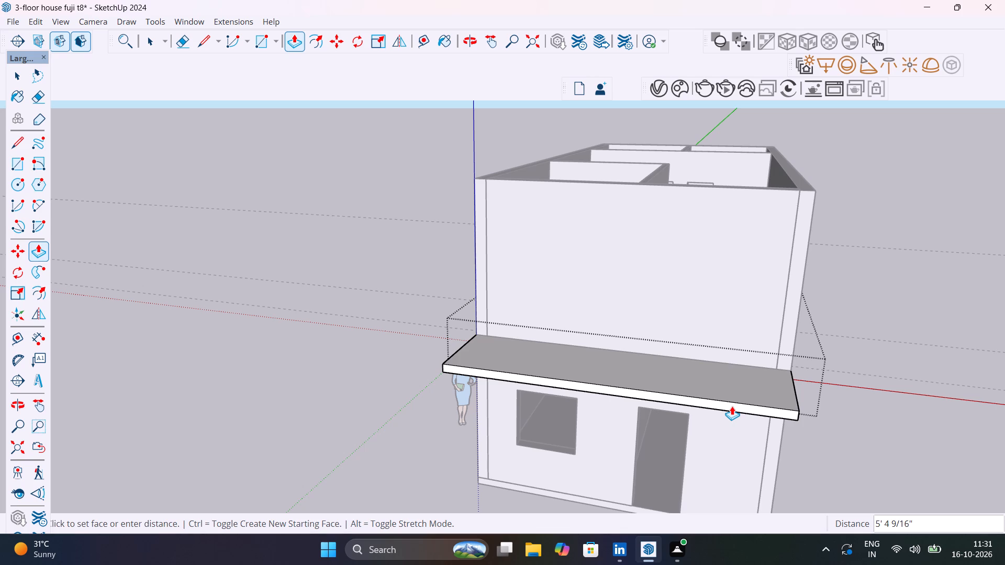
{"action": "type", "text": "5'"}
{"action": "key", "text": "Return"}
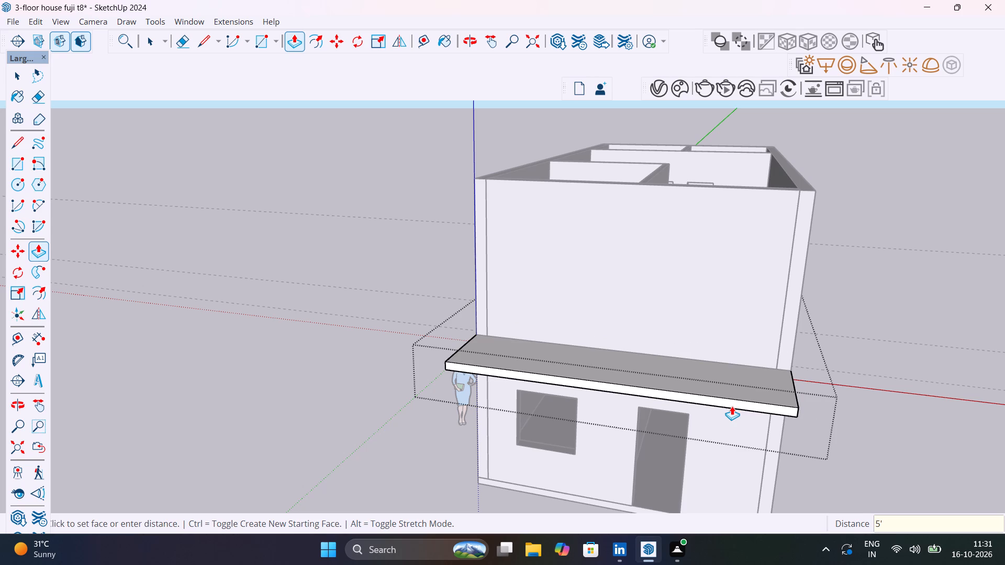
{"action": "key", "text": "space"}
{"action": "left_click", "coordinate": [458, 286]}
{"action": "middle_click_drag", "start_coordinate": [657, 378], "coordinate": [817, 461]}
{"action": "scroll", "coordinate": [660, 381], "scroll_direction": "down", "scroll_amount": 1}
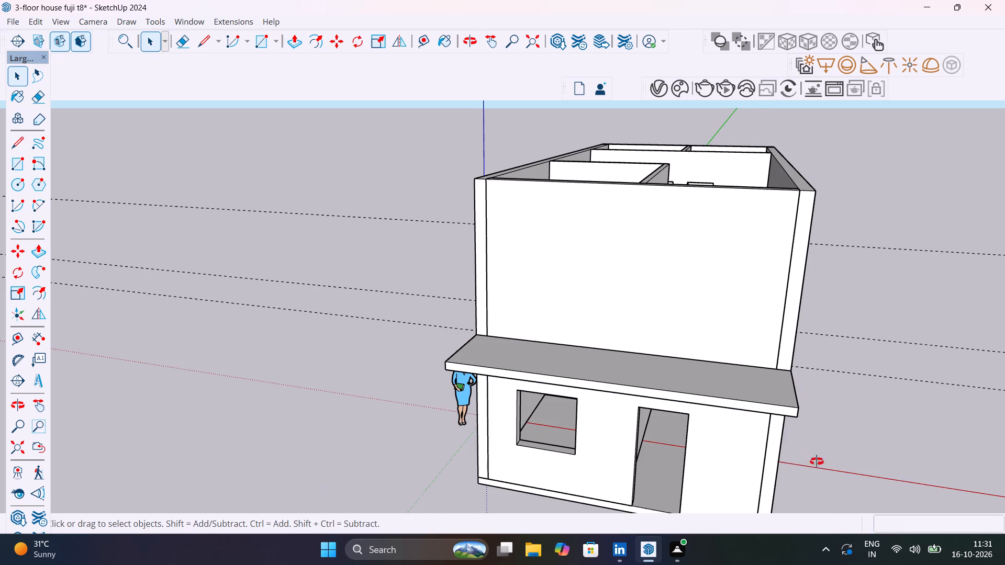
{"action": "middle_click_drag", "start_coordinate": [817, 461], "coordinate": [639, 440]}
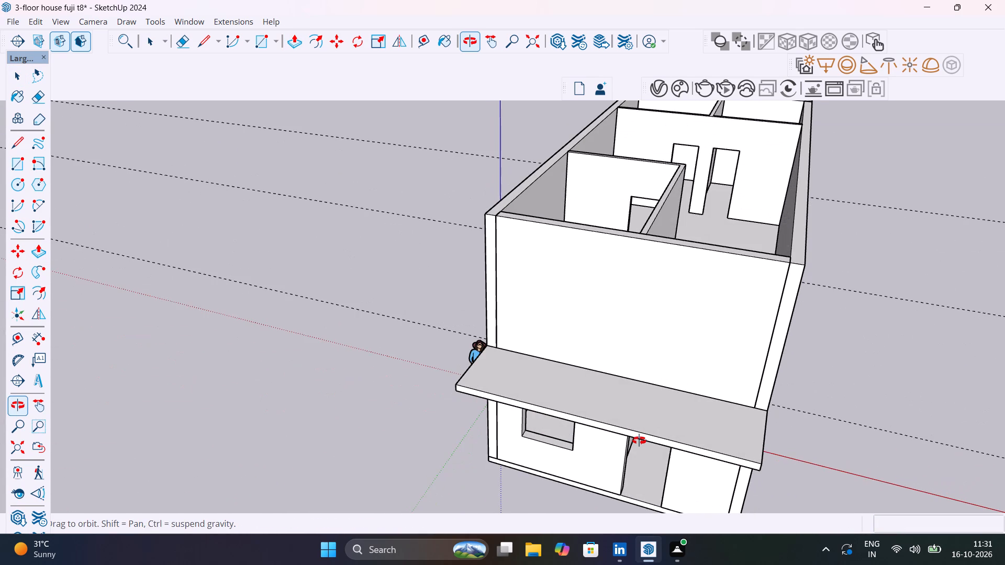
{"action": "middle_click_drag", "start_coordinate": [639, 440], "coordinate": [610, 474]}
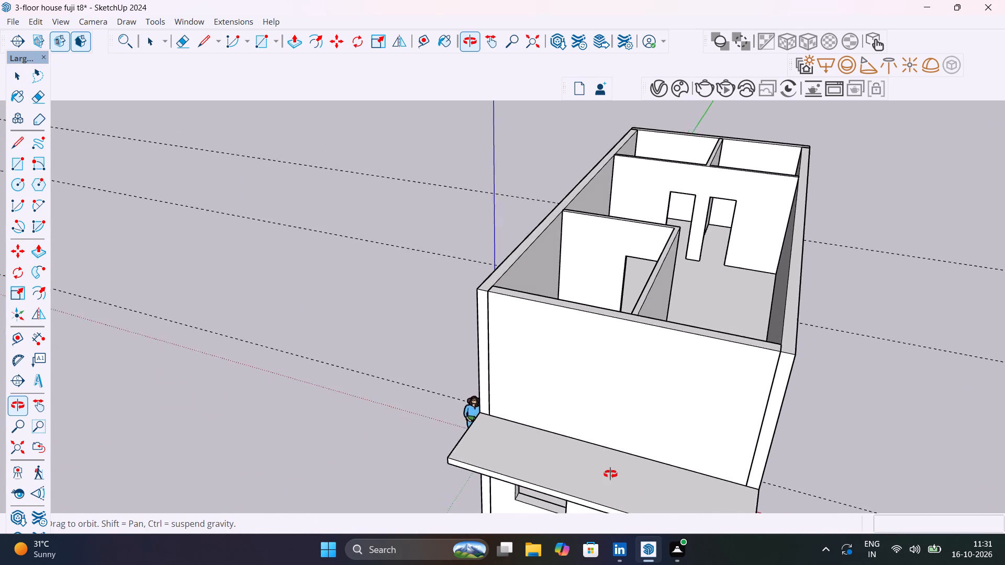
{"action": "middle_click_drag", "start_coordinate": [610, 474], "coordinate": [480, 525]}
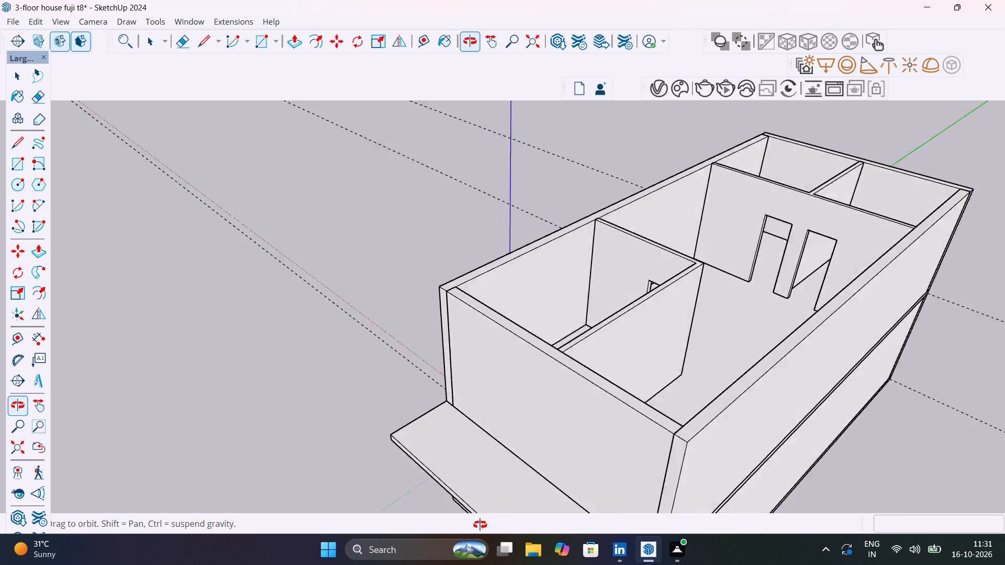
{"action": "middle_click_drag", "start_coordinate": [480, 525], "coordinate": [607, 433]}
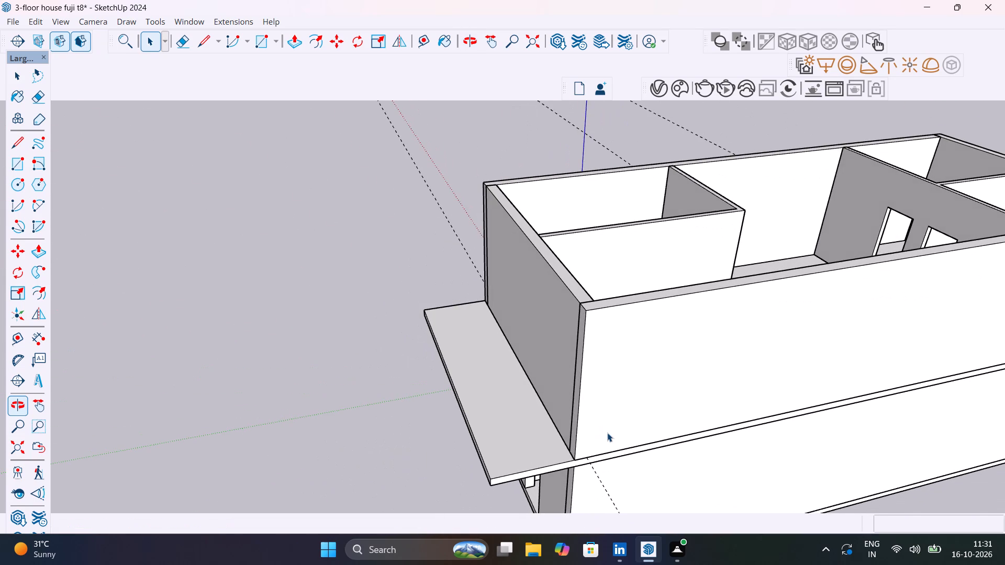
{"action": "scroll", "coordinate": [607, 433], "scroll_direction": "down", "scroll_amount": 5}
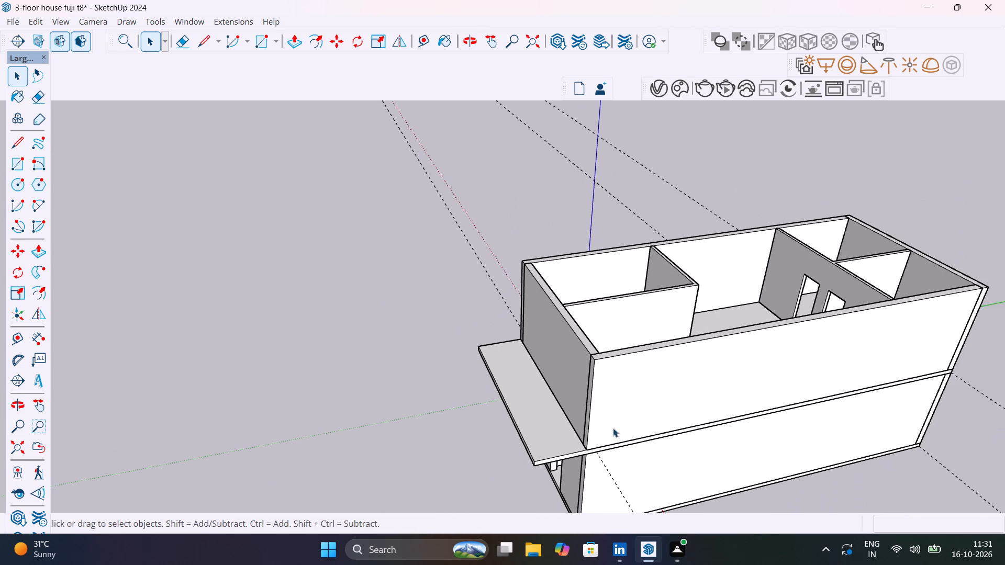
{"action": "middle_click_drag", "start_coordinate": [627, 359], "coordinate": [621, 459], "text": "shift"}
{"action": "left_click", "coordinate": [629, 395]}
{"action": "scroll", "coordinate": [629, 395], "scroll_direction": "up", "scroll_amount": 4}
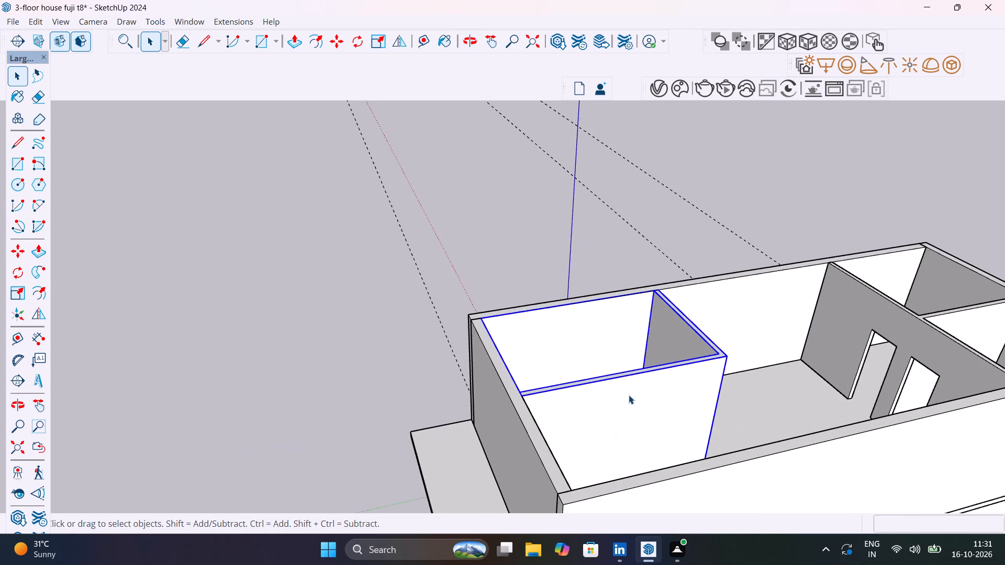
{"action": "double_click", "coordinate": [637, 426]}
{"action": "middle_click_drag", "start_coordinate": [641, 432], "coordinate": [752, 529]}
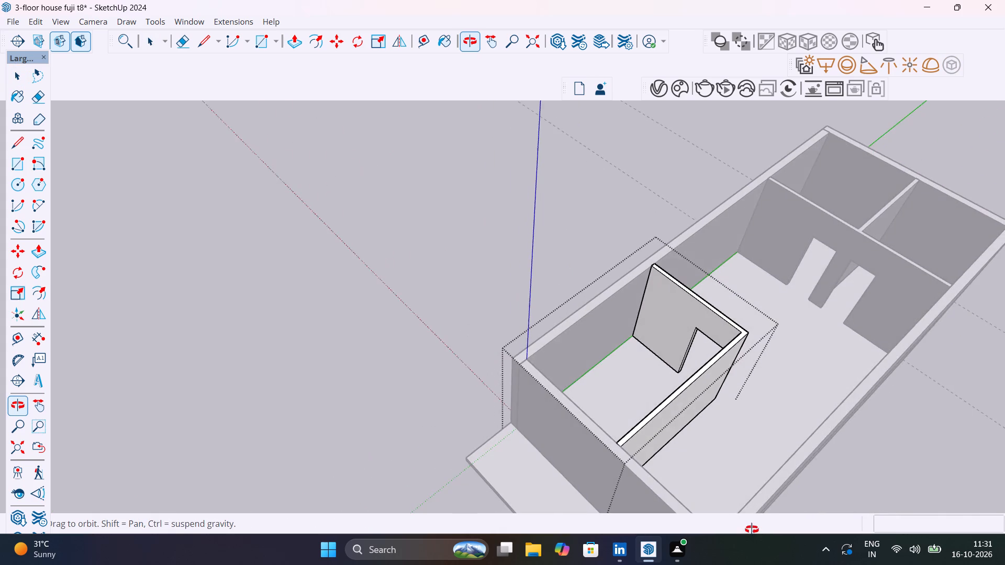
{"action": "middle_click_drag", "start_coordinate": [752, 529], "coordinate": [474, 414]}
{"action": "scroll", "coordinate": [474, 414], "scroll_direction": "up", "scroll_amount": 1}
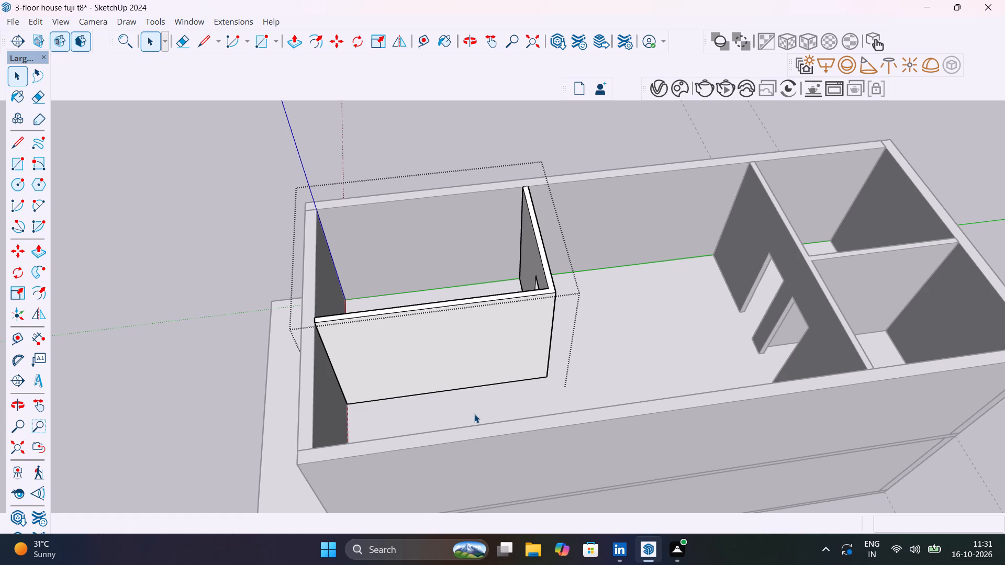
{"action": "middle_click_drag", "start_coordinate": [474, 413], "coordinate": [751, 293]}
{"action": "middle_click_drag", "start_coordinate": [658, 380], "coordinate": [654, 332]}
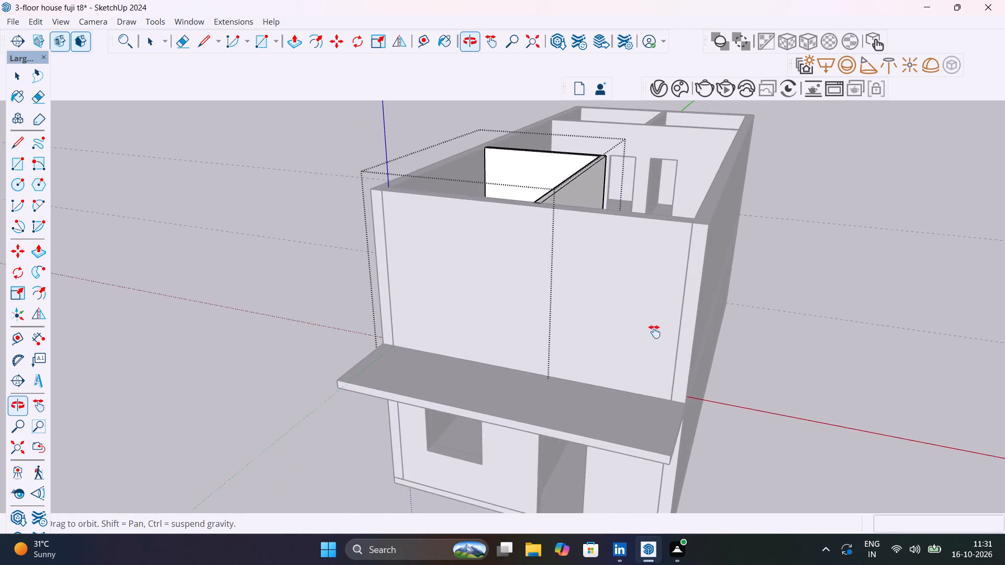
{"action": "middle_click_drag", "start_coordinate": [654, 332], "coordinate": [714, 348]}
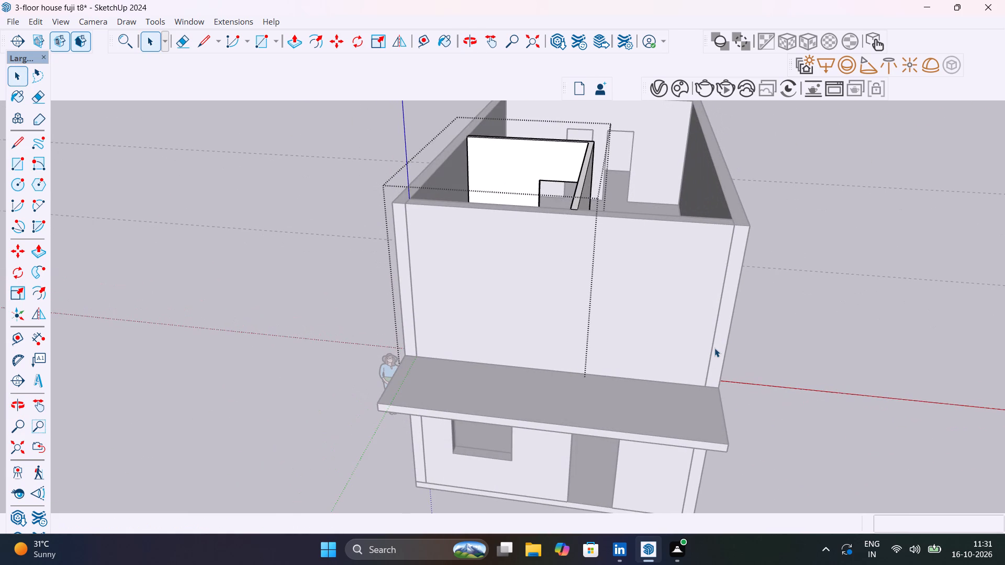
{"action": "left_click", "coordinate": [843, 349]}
Delete the L-shaped partition wall group enclosing the front room on the upper floor.
{"action": "middle_click_drag", "start_coordinate": [843, 348], "coordinate": [820, 274]}
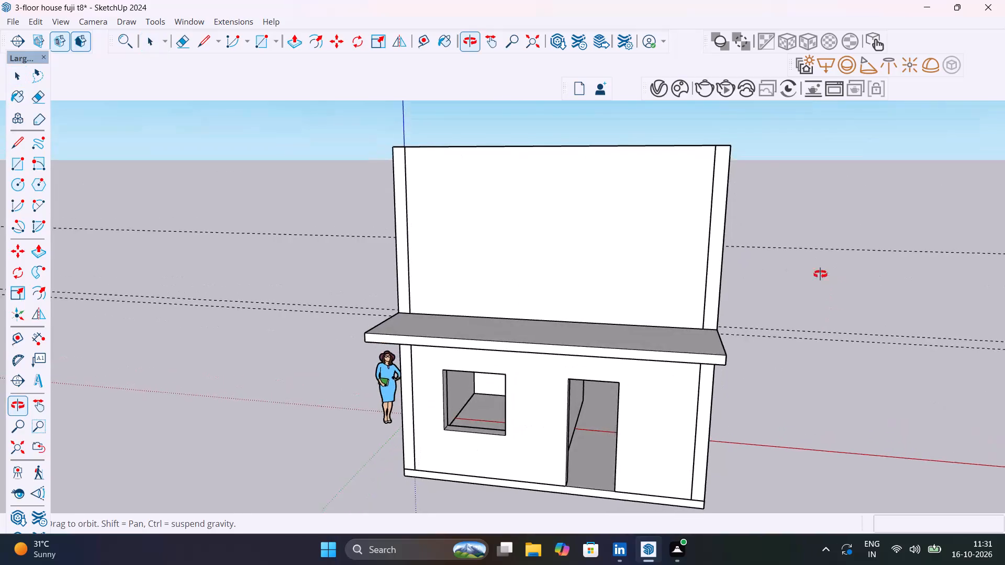
{"action": "middle_click_drag", "start_coordinate": [820, 274], "coordinate": [498, 510]}
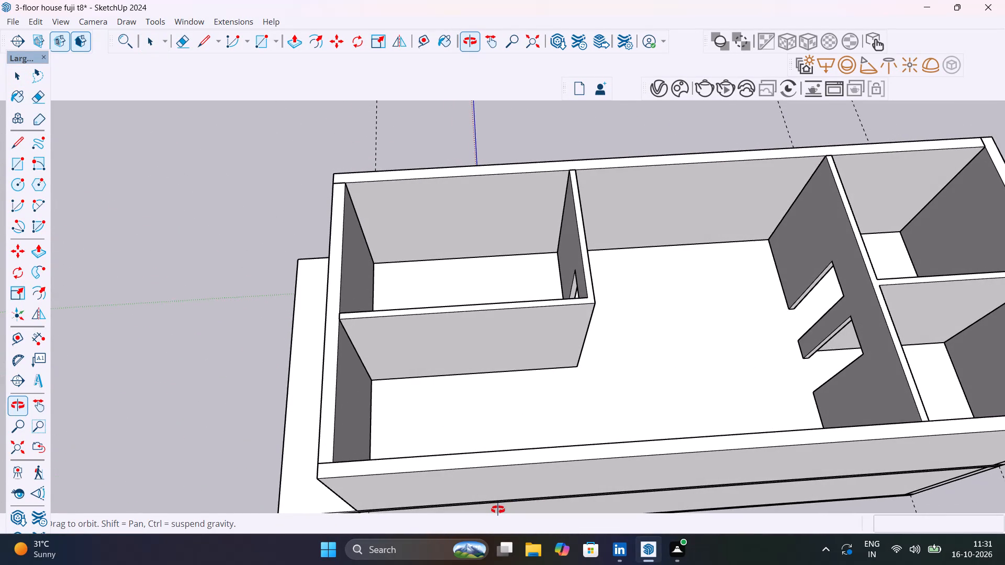
{"action": "middle_click_drag", "start_coordinate": [498, 510], "coordinate": [471, 538]}
{"action": "left_click", "coordinate": [544, 376]}
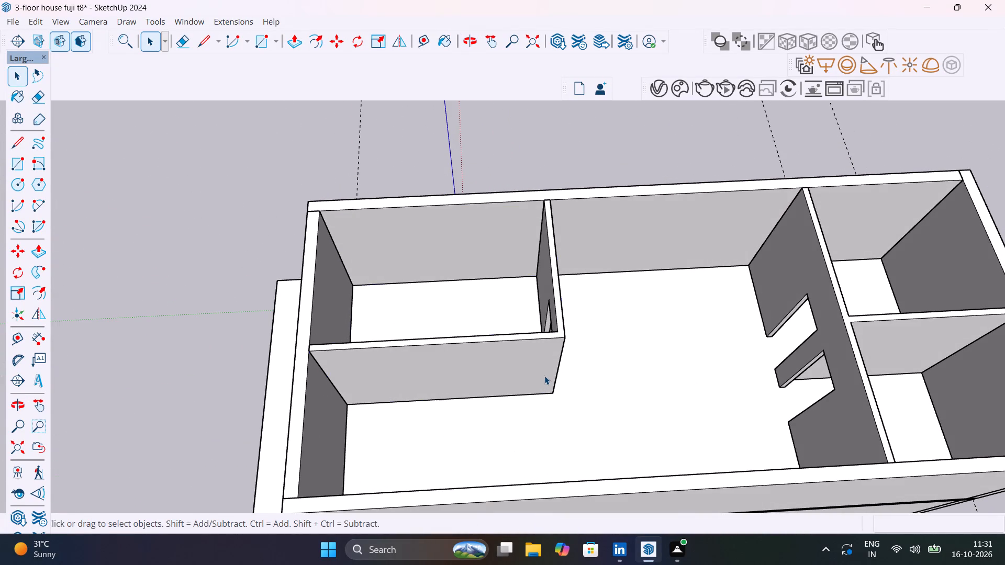
{"action": "key", "text": "Delete"}
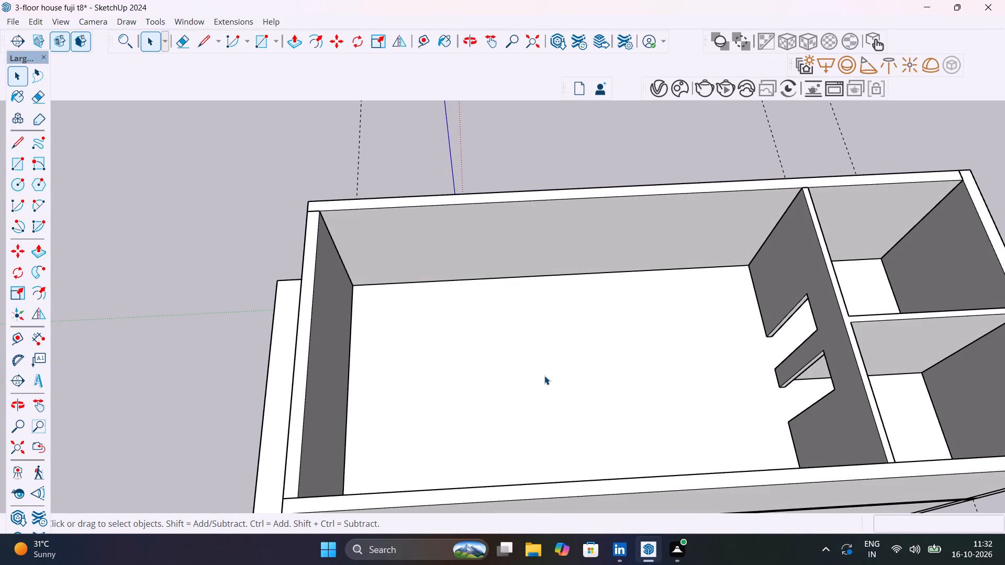
Place a vertical guide on the upper front wall about 6' 2 5/8" from the outer edge of the door-side side wall.
{"action": "key", "text": "t"}
{"action": "middle_click_drag", "start_coordinate": [443, 418], "coordinate": [804, 178]}
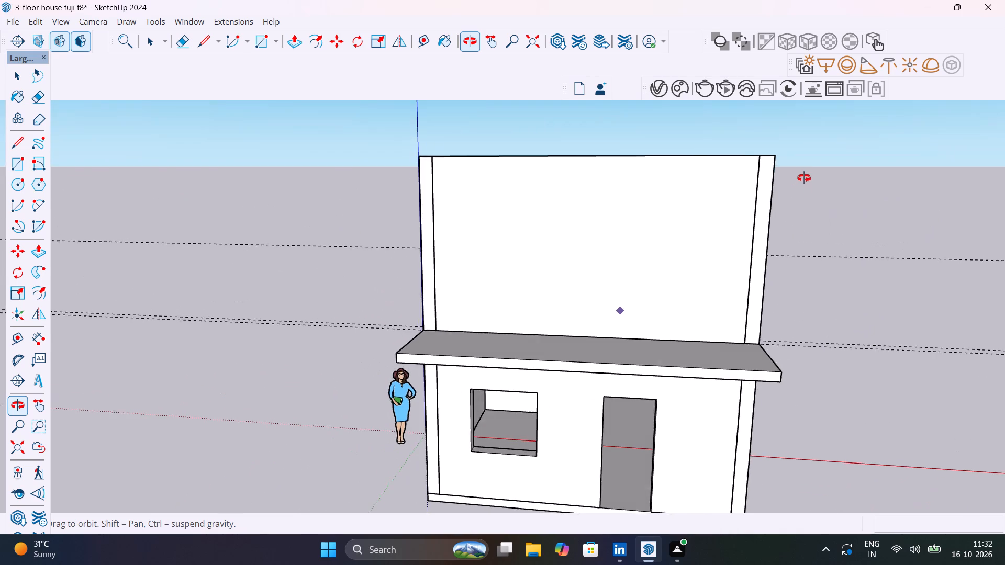
{"action": "middle_click_drag", "start_coordinate": [804, 178], "coordinate": [805, 177]}
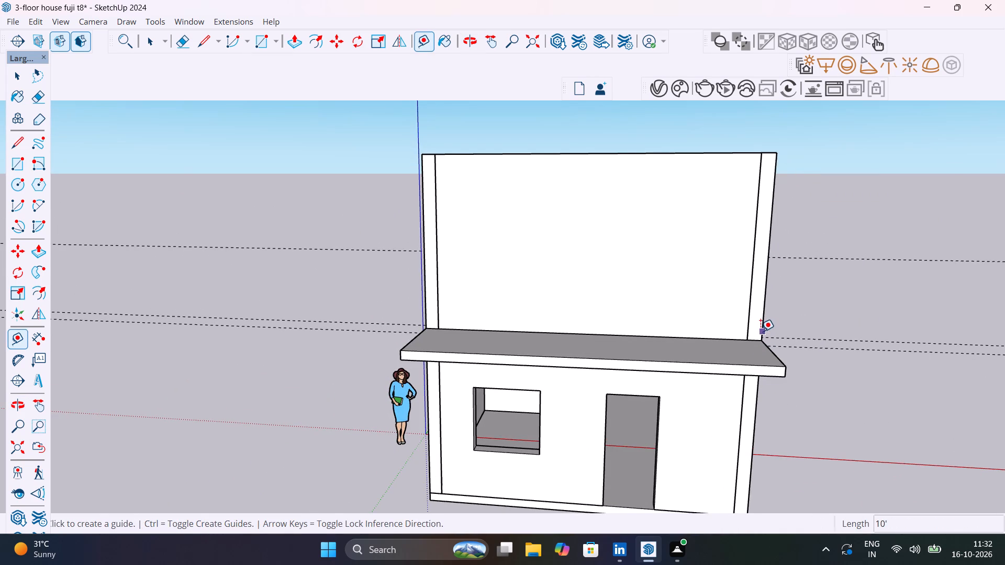
{"action": "left_click", "coordinate": [761, 331]}
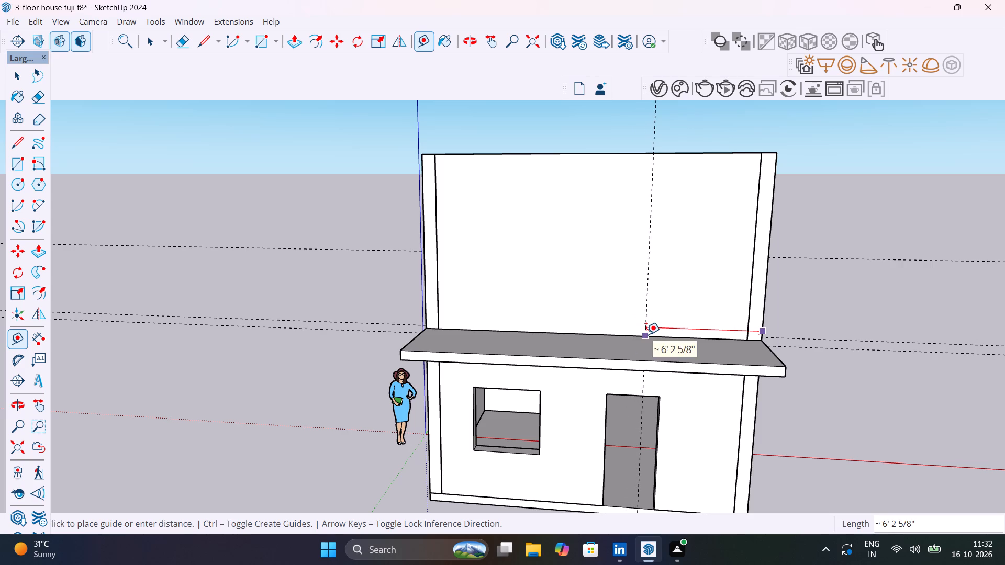
{"action": "left_click", "coordinate": [646, 334]}
Place a guide parallel to the long side wall's top outer edge, meeting the vertical guide at the top of the front wall.
{"action": "middle_click_drag", "start_coordinate": [695, 336], "coordinate": [724, 446]}
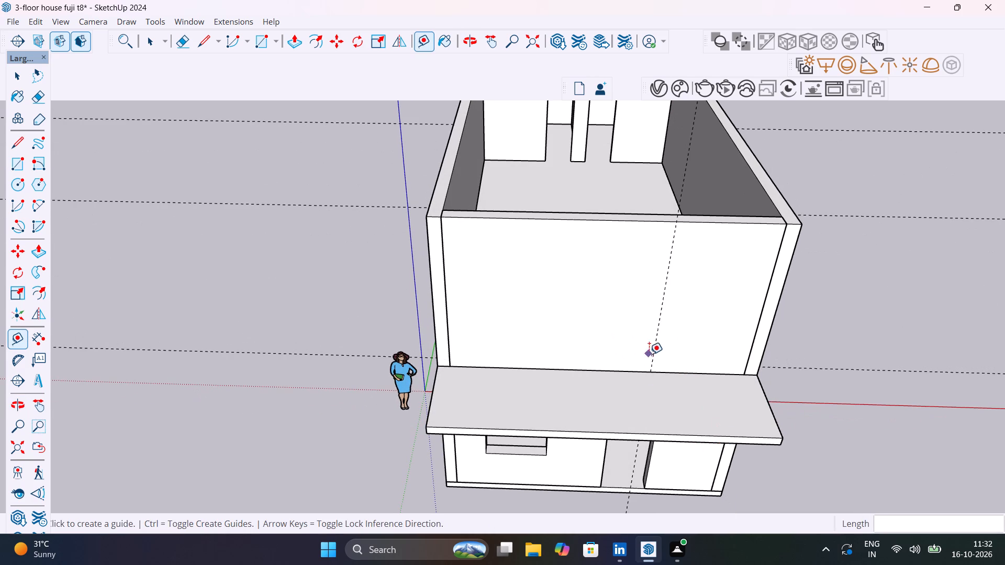
{"action": "middle_click_drag", "start_coordinate": [653, 351], "coordinate": [139, 432]}
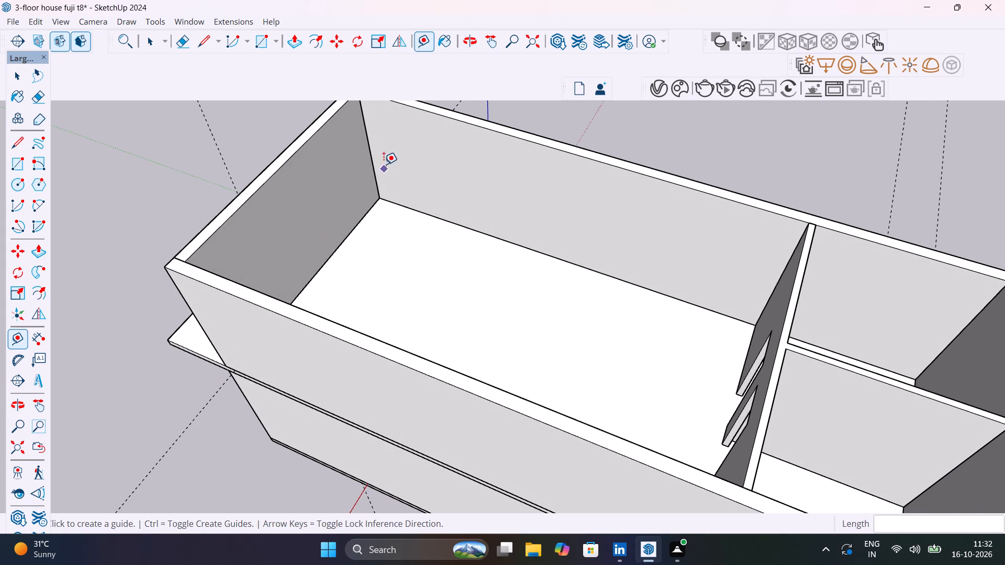
{"action": "left_click", "coordinate": [374, 153]}
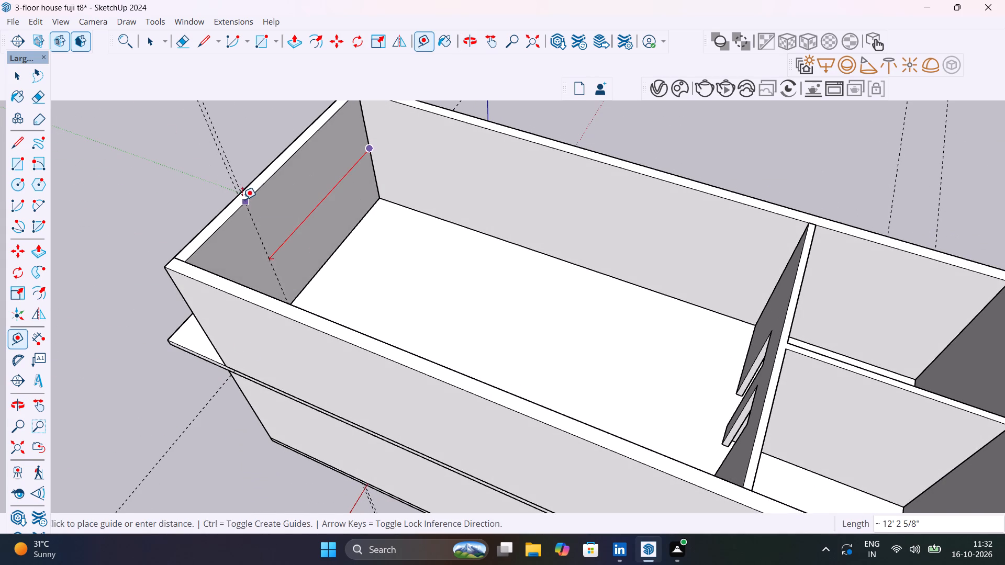
{"action": "key", "text": "Escape"}
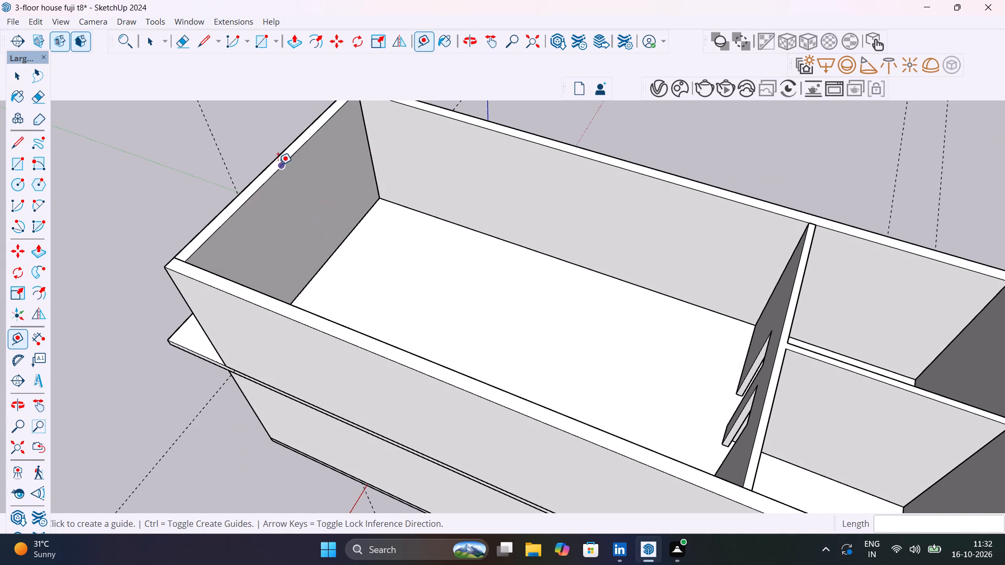
{"action": "middle_click_drag", "start_coordinate": [284, 175], "coordinate": [355, 388], "text": "shift"}
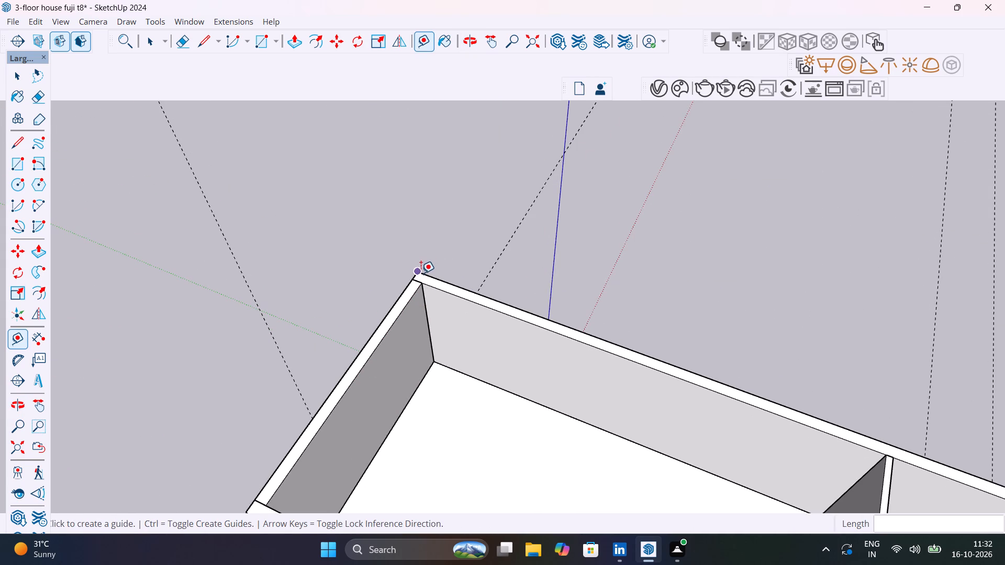
{"action": "left_click", "coordinate": [424, 274]}
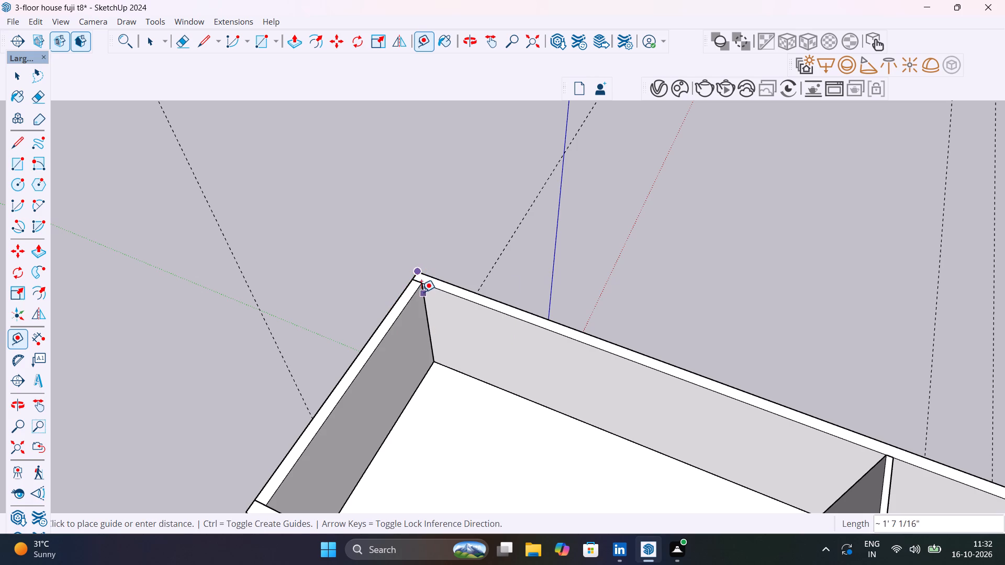
{"action": "key", "text": "Escape"}
{"action": "left_click", "coordinate": [438, 280]}
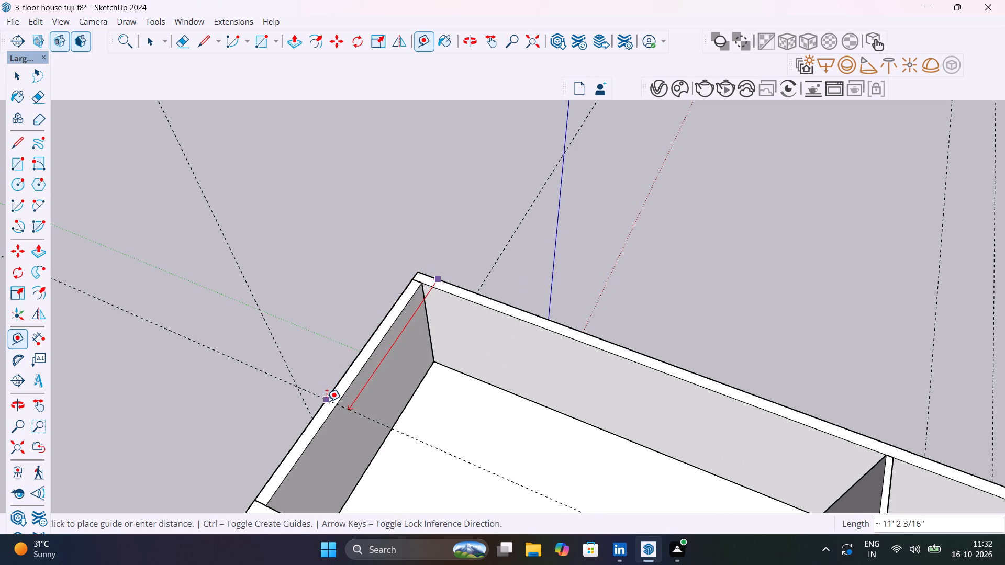
{"action": "left_click", "coordinate": [314, 413]}
Place a vertical guide on the upper front wall's inner face, about 11' 10 7/8" from the corner opposite the door side, meeting the existing guides.
{"action": "scroll", "coordinate": [334, 428], "scroll_direction": "down", "scroll_amount": 1}
{"action": "middle_click_drag", "start_coordinate": [329, 426], "coordinate": [116, 289]}
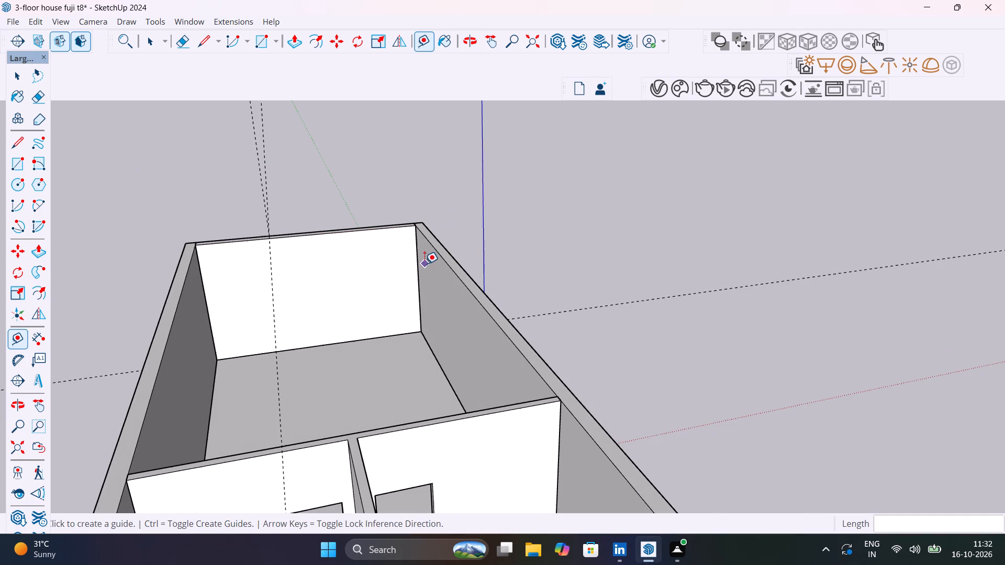
{"action": "left_click", "coordinate": [419, 264]}
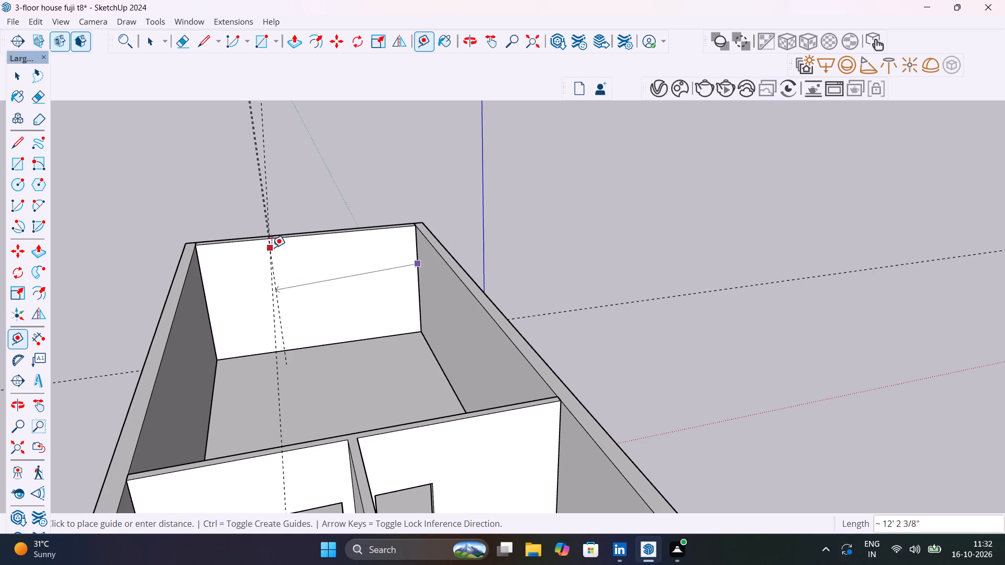
{"action": "left_click", "coordinate": [271, 240]}
Delete the lengthwise guide across the wall tops and the vertical guide on the front wall's outer face.
{"action": "key", "text": "space"}
{"action": "middle_click_drag", "start_coordinate": [285, 309], "coordinate": [333, 299]}
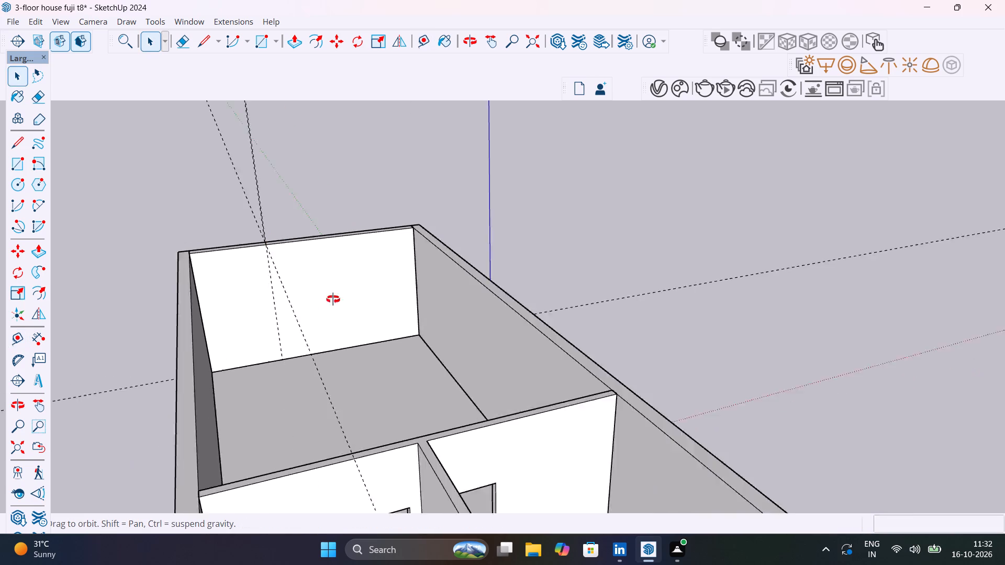
{"action": "middle_click_drag", "start_coordinate": [333, 299], "coordinate": [522, 332]}
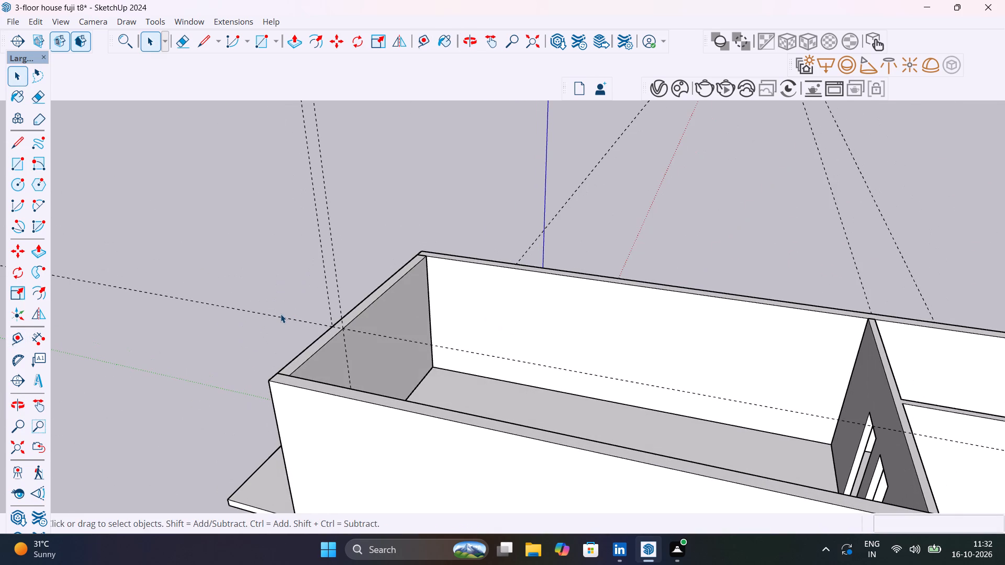
{"action": "left_click", "coordinate": [281, 314]}
{"action": "left_click", "coordinate": [280, 317]}
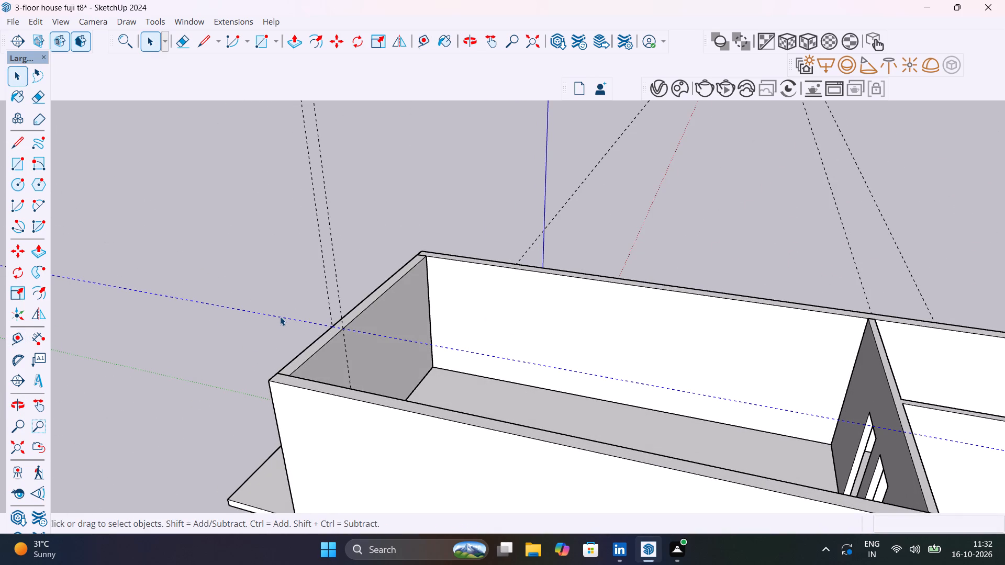
{"action": "key", "text": "Delete"}
{"action": "left_click", "coordinate": [328, 305]}
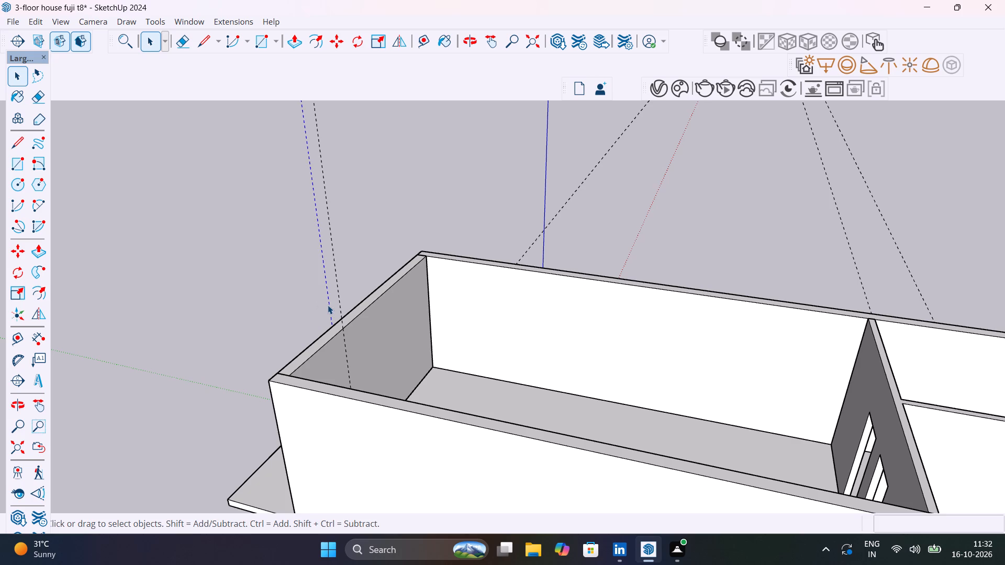
{"action": "key", "text": "Delete"}
Check the distance along the floor from the inner vertical guide's foot to the corner opposite the door side.
{"action": "middle_click_drag", "start_coordinate": [401, 355], "coordinate": [411, 353]}
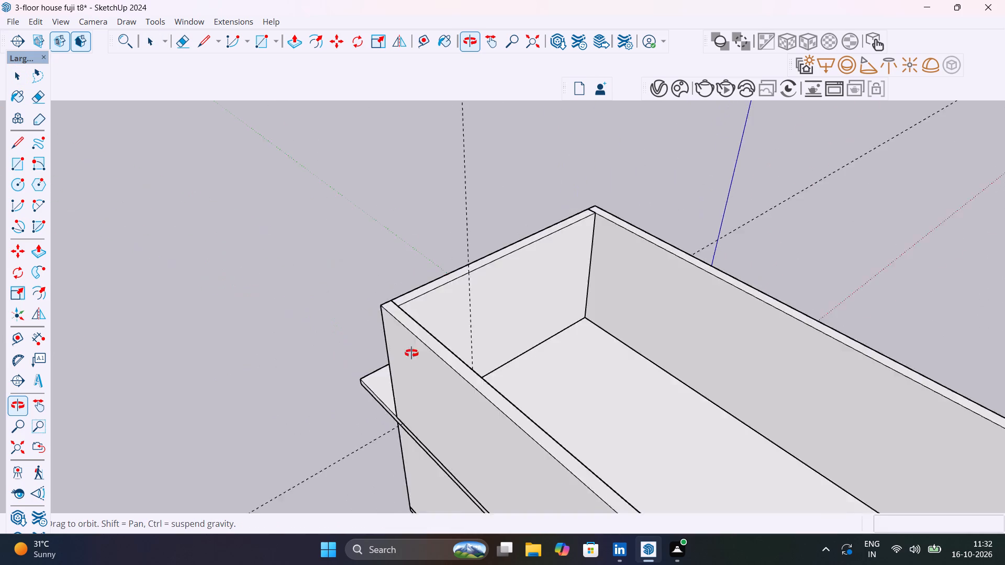
{"action": "middle_click_drag", "start_coordinate": [411, 353], "coordinate": [293, 325]}
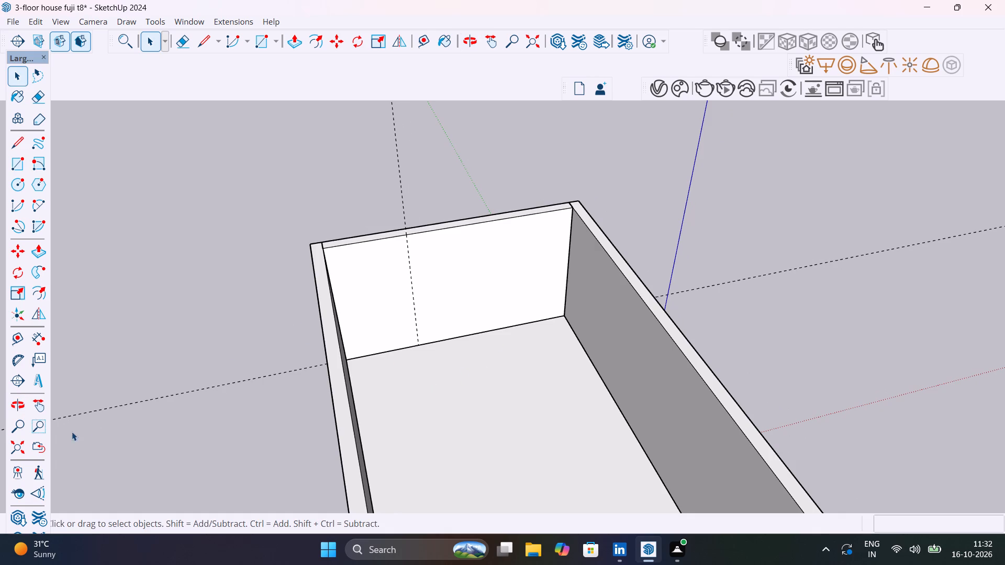
{"action": "left_click", "coordinate": [33, 338]}
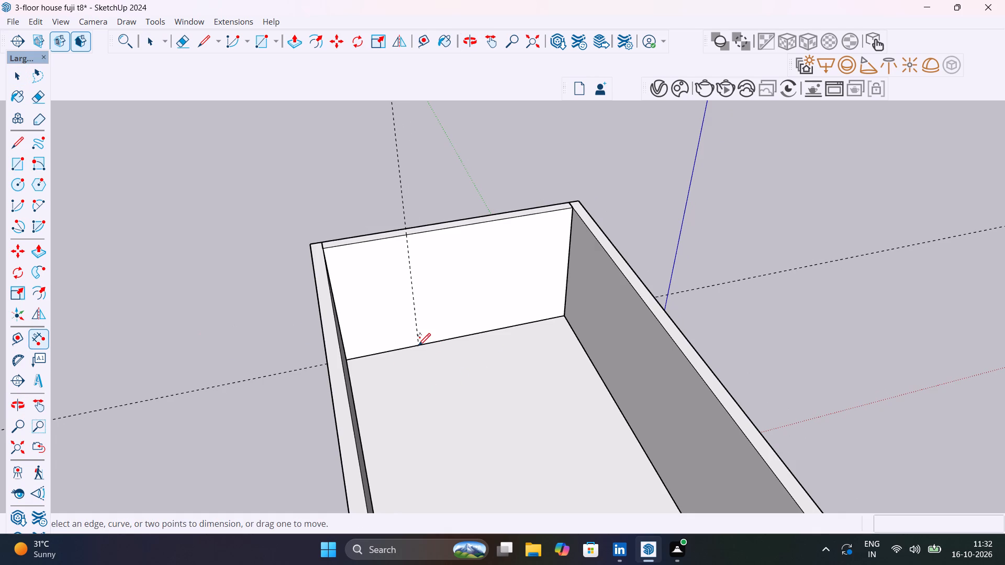
{"action": "left_click", "coordinate": [418, 344]}
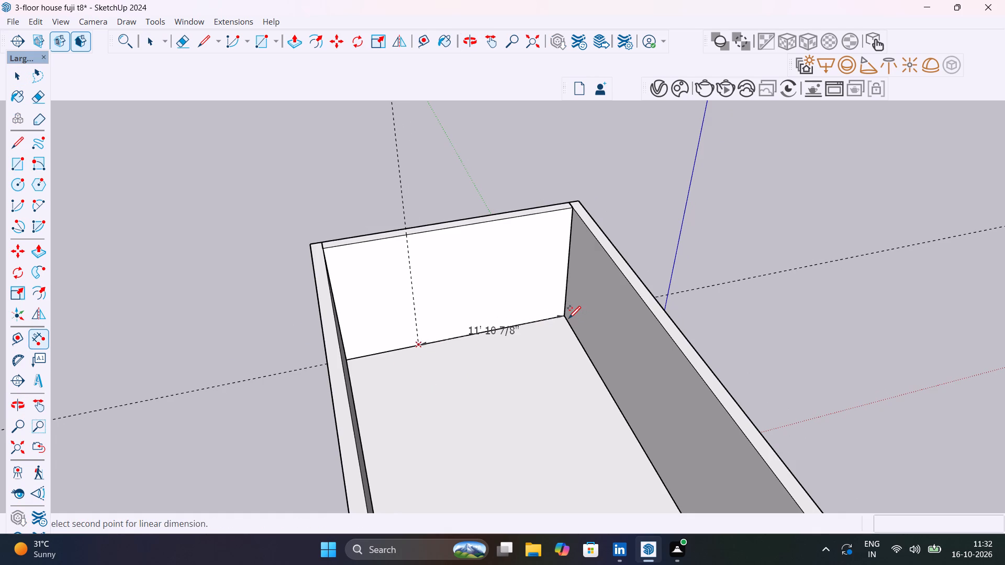
{"action": "key", "text": "Escape"}
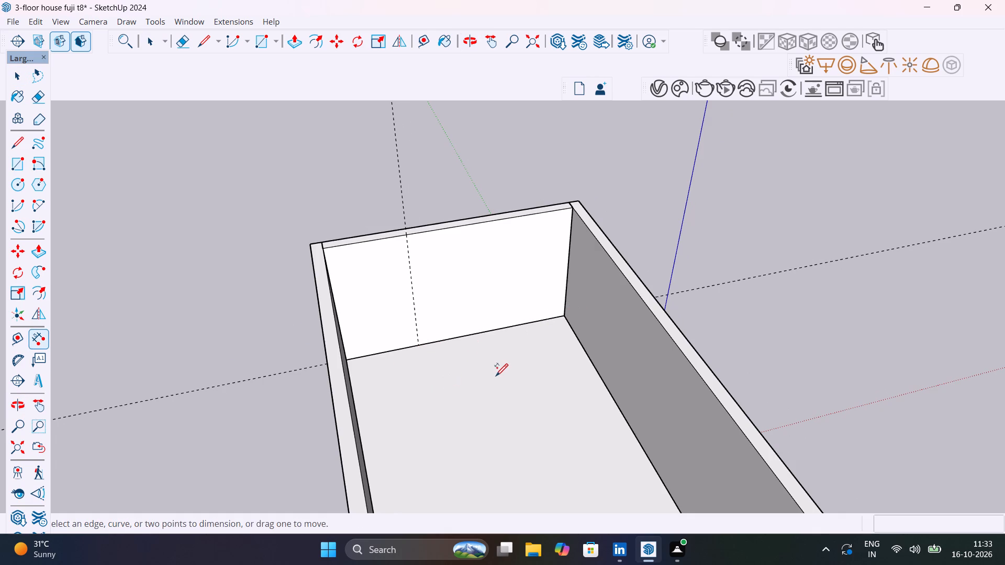
{"action": "key", "text": "space"}
Place a lengthwise floor guide through the vertical guide's foot and a parallel one offset 4.5" for the partition's thickness.
{"action": "type", "text": "t"}
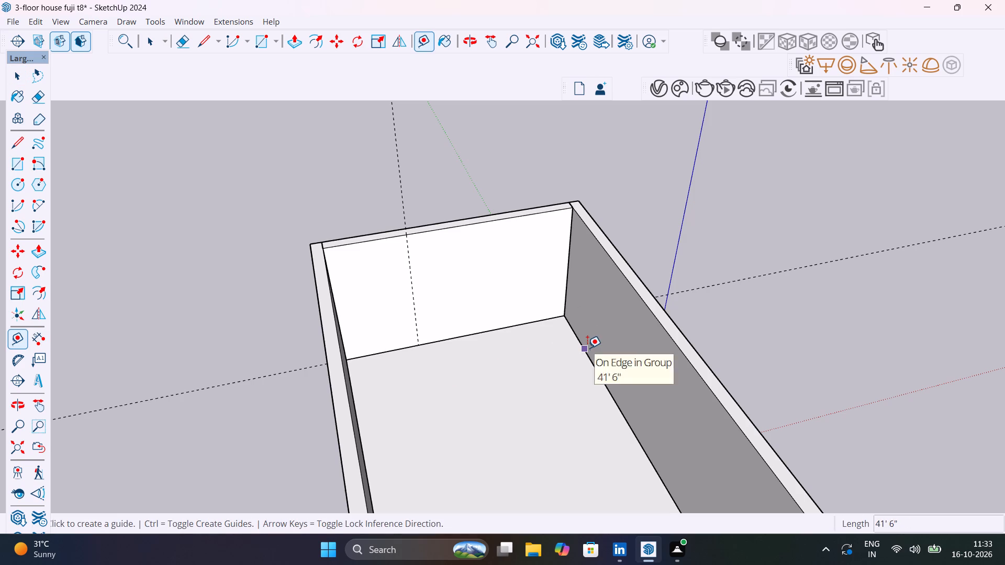
{"action": "left_click", "coordinate": [587, 348]}
{"action": "left_click", "coordinate": [416, 345]}
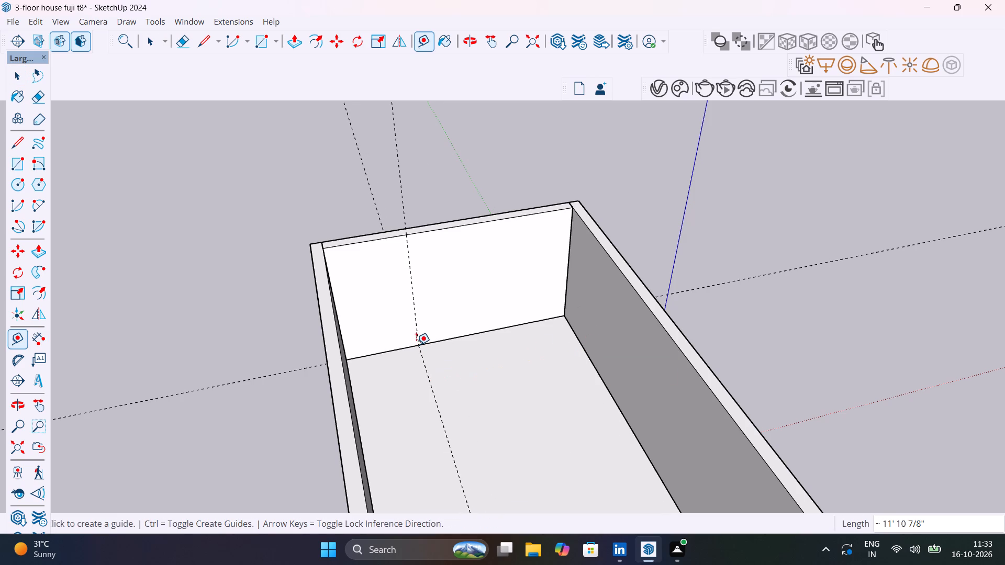
{"action": "left_click", "coordinate": [425, 367]}
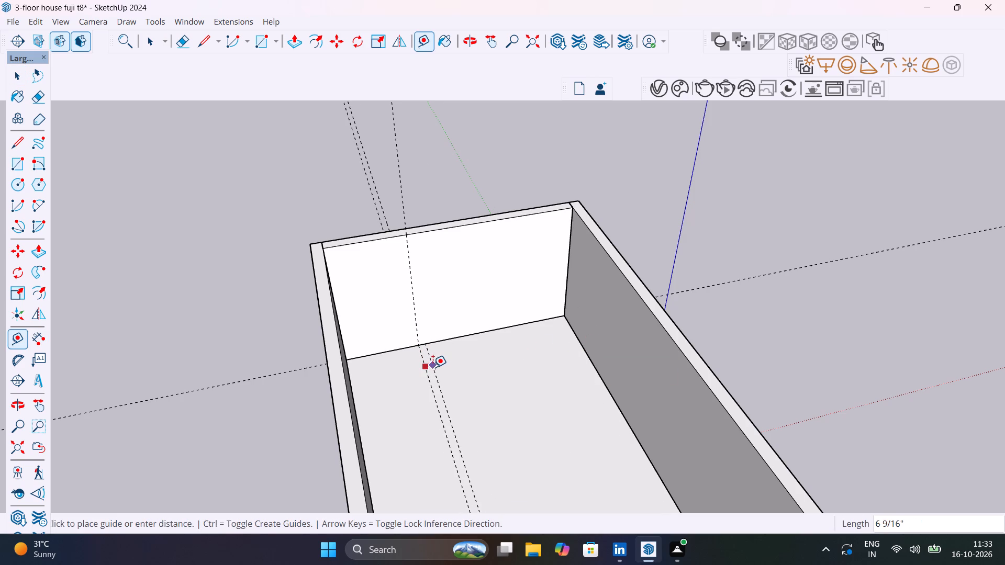
{"action": "type", "text": "4.5\""}
{"action": "key", "text": "Return"}
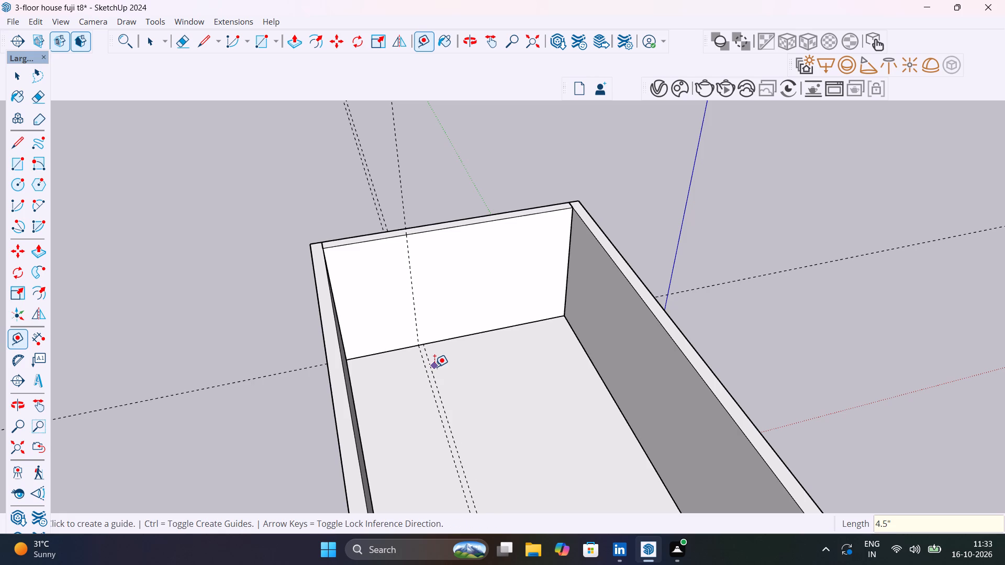
Place a crosswise floor guide 14' from the front wall's inner face and a second one 4.5" beyond it.
{"action": "left_click", "coordinate": [483, 332]}
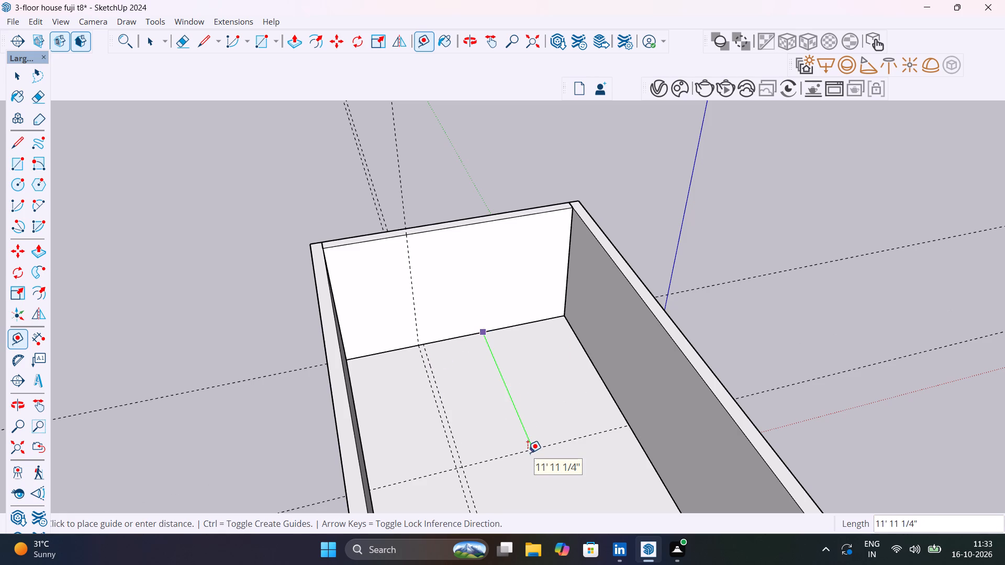
{"action": "type", "text": "14'"}
{"action": "key", "text": "Return"}
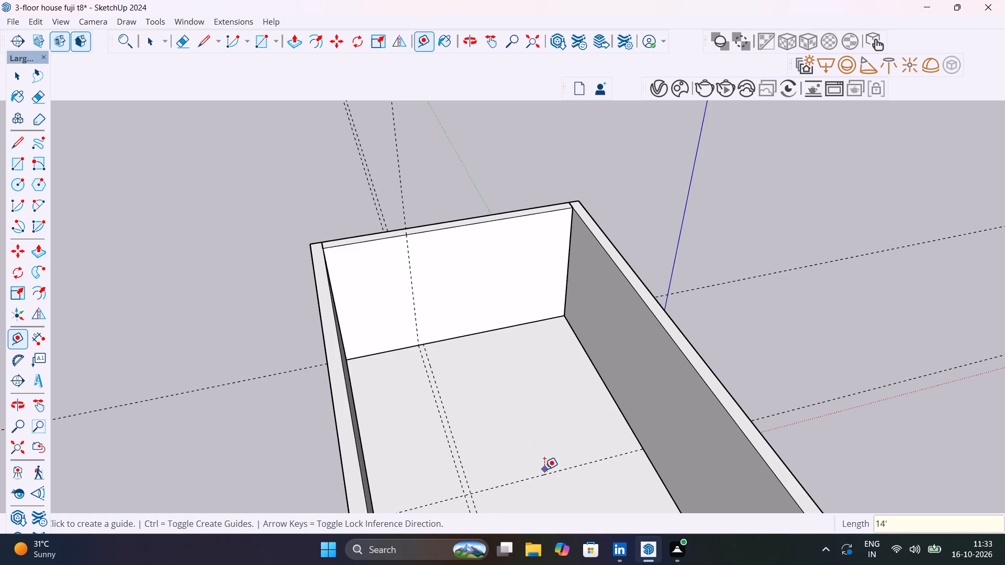
{"action": "left_click", "coordinate": [546, 472]}
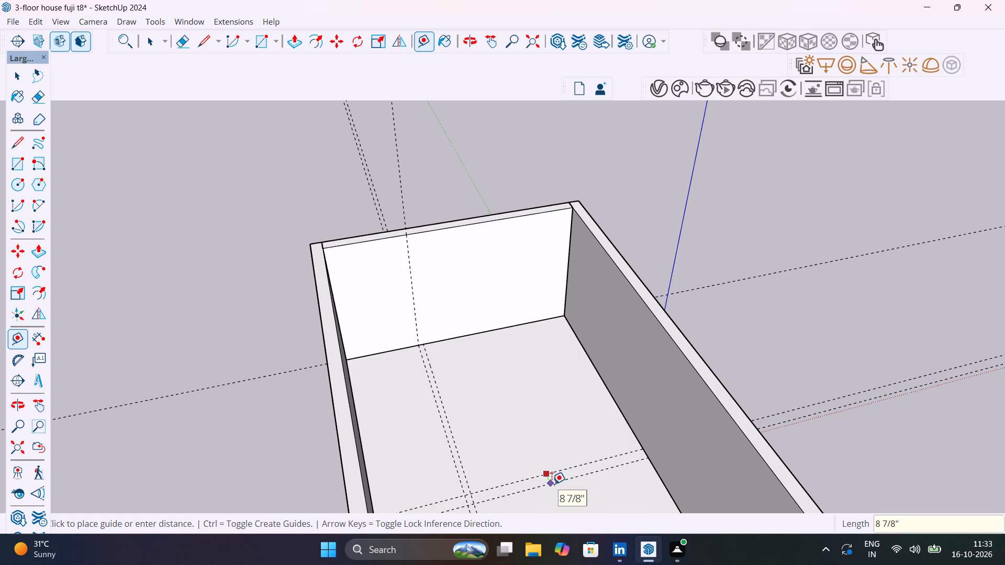
{"action": "type", "text": "4.5\""}
{"action": "key", "text": "Return"}
{"action": "key", "text": "space"}
Draw a 4 1/2" by 14' 4 1/2" lengthwise partition rectangle and a crosswise one from its end to the side wall between the guides.
{"action": "type", "text": "r"}
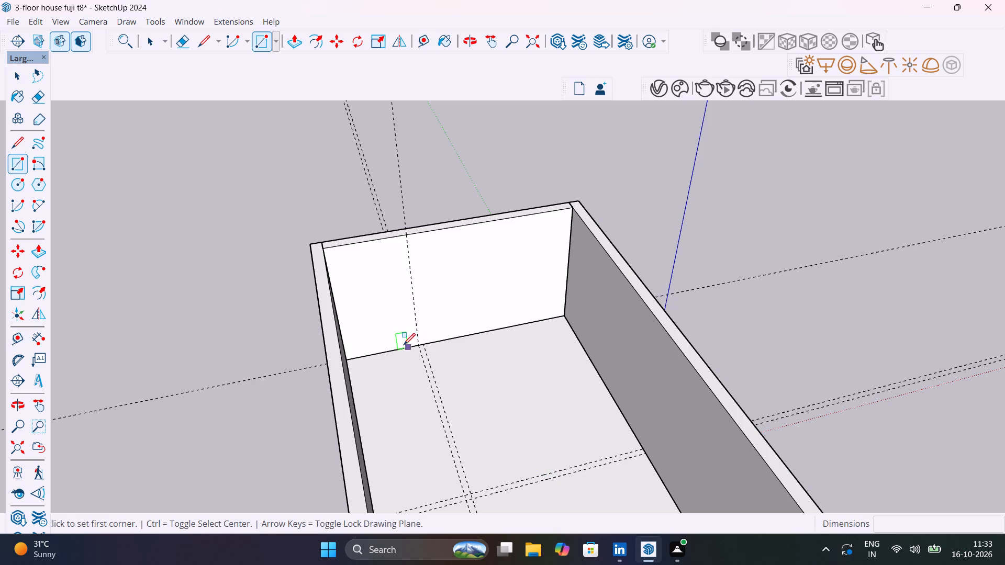
{"action": "left_click", "coordinate": [420, 345]}
{"action": "left_click", "coordinate": [474, 497]}
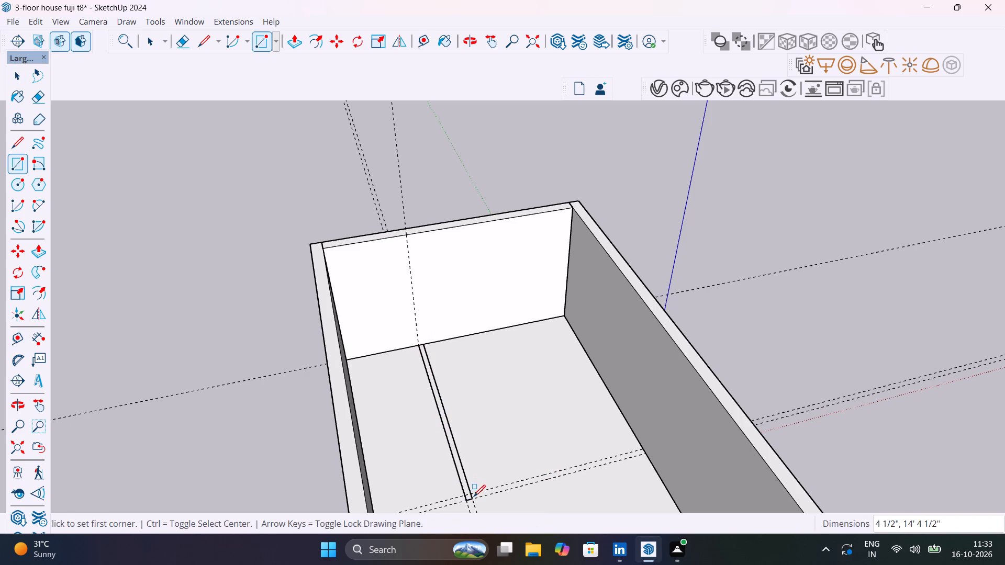
{"action": "left_click", "coordinate": [473, 500]}
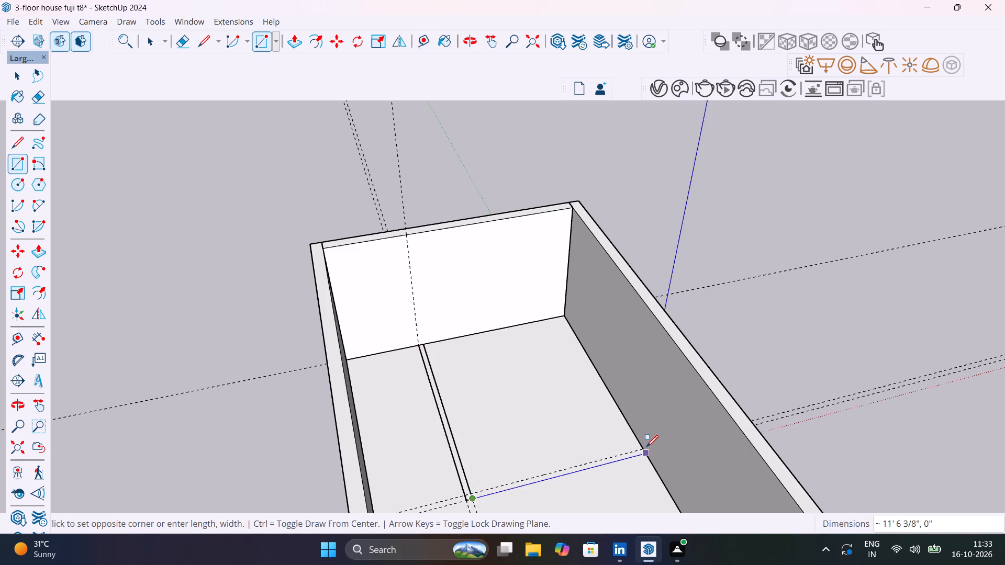
{"action": "scroll", "coordinate": [646, 447], "scroll_direction": "up", "scroll_amount": 9}
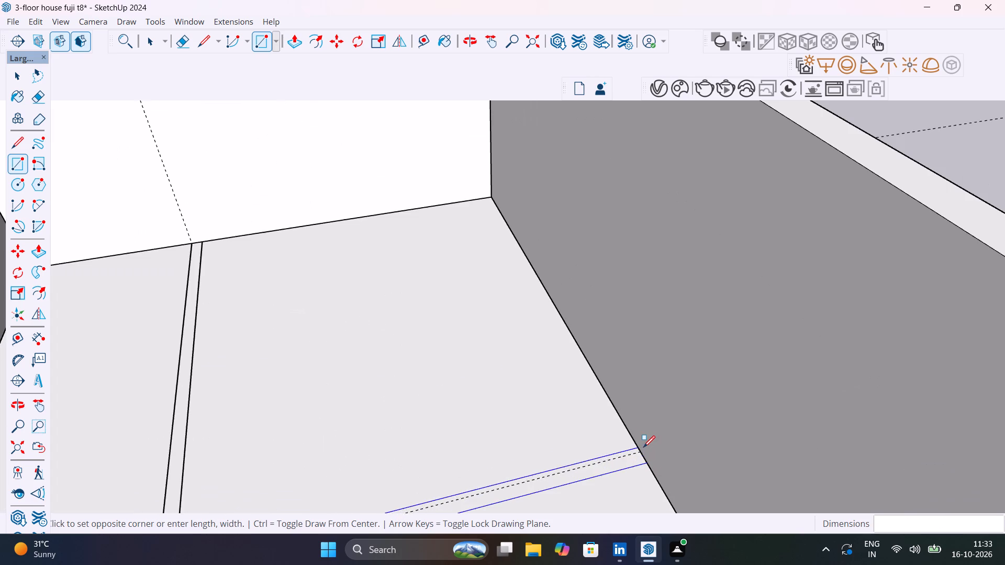
{"action": "left_click", "coordinate": [642, 451]}
{"action": "scroll", "coordinate": [631, 451], "scroll_direction": "down", "scroll_amount": 7}
{"action": "key", "text": "space"}
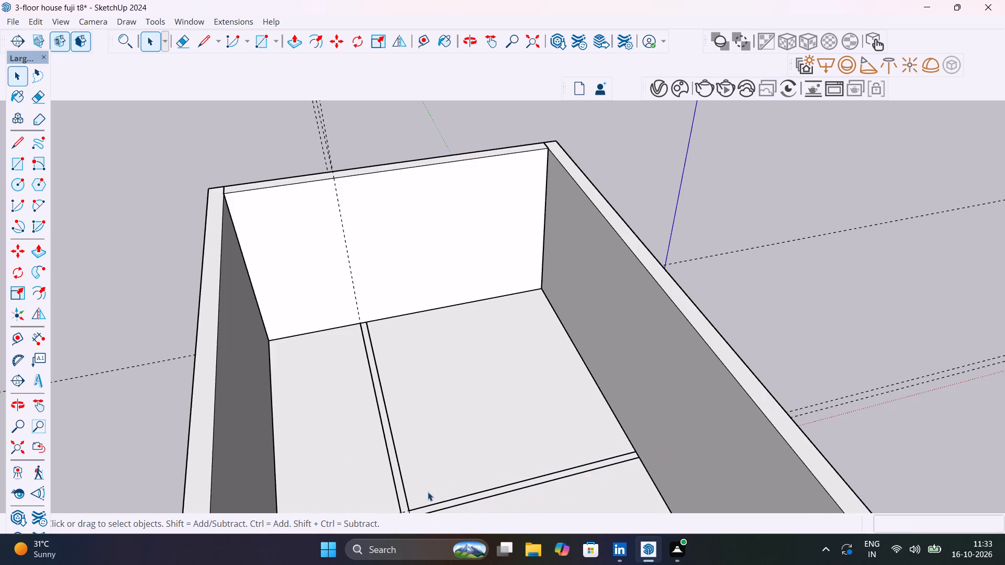
Delete the short edge dividing the two partition rectangles at their corner to form one L-shaped face.
{"action": "scroll", "coordinate": [474, 438], "scroll_direction": "up", "scroll_amount": 1, "text": "shift"}
{"action": "middle_click_drag", "start_coordinate": [474, 438], "coordinate": [567, 389], "text": "shift"}
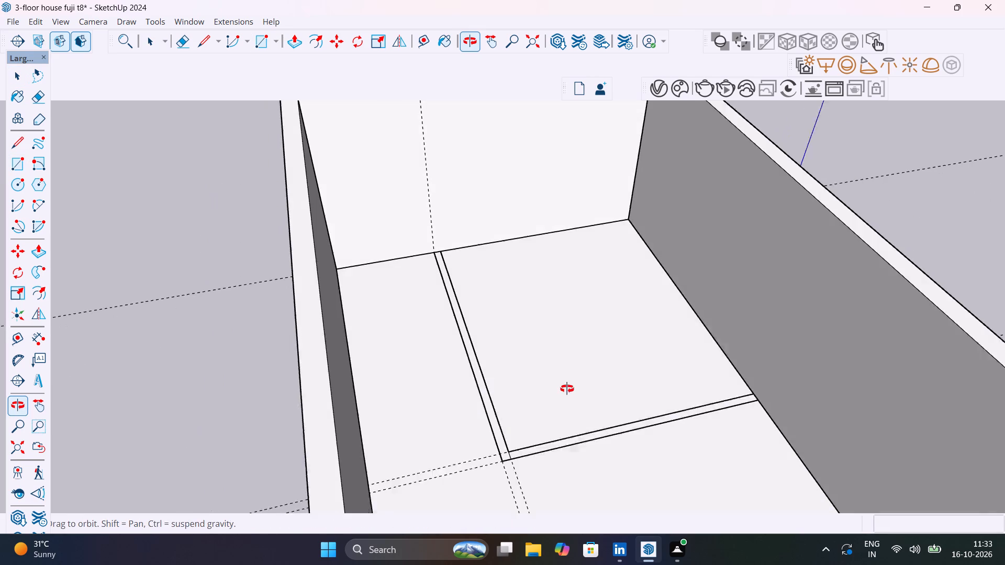
{"action": "middle_click_drag", "start_coordinate": [567, 389], "coordinate": [567, 390], "text": "shift"}
{"action": "left_click", "coordinate": [501, 459]}
{"action": "scroll", "coordinate": [502, 460], "scroll_direction": "up", "scroll_amount": 5}
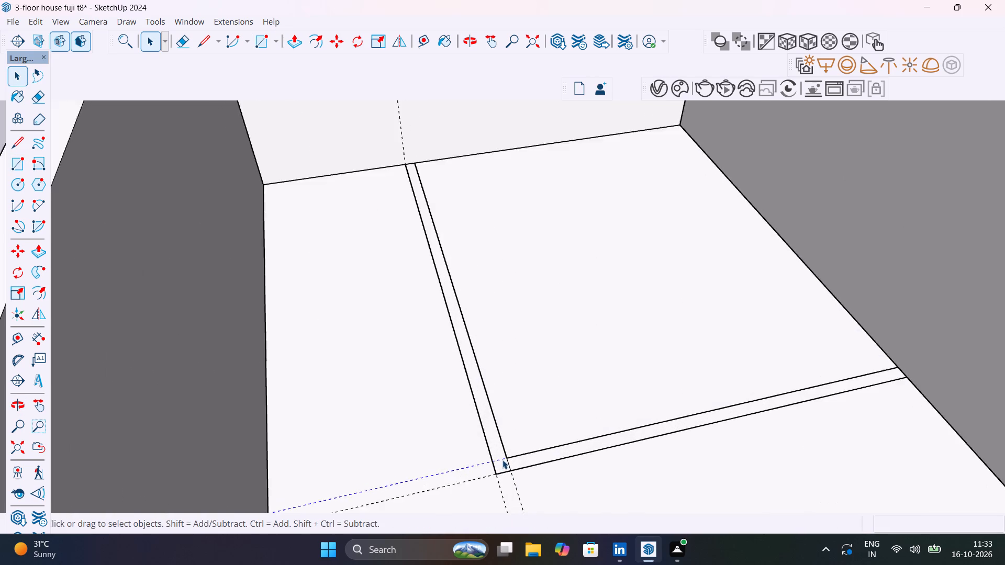
{"action": "scroll", "coordinate": [502, 460], "scroll_direction": "up", "scroll_amount": 3}
{"action": "left_click", "coordinate": [511, 465]}
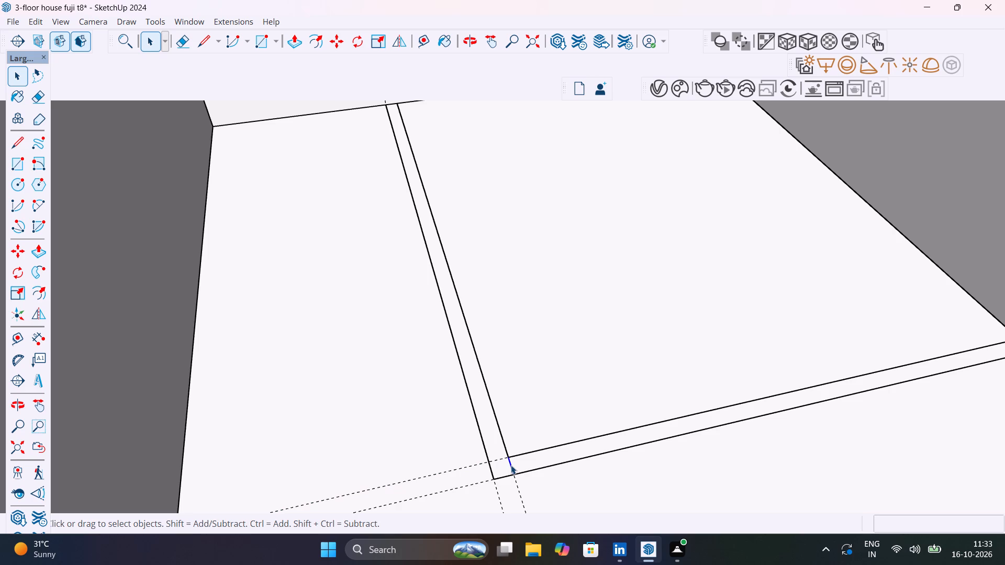
{"action": "key", "text": "Delete"}
Extrude the L-shaped partition face up to the top of the surrounding walls.
{"action": "double_click", "coordinate": [511, 466]}
{"action": "double_click", "coordinate": [520, 467]}
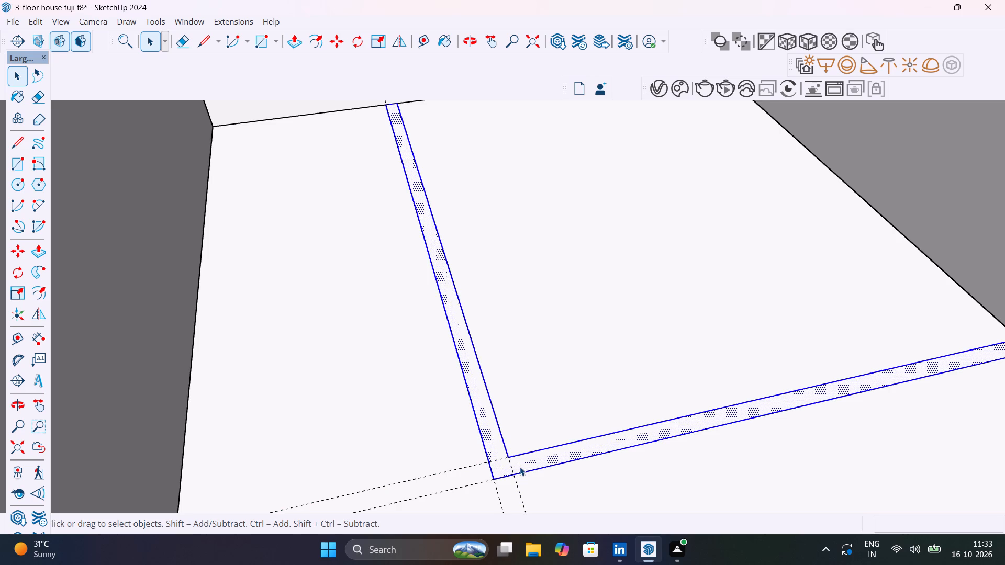
{"action": "key", "text": "p"}
{"action": "left_click", "coordinate": [520, 467]}
{"action": "scroll", "coordinate": [527, 456], "scroll_direction": "down", "scroll_amount": 15}
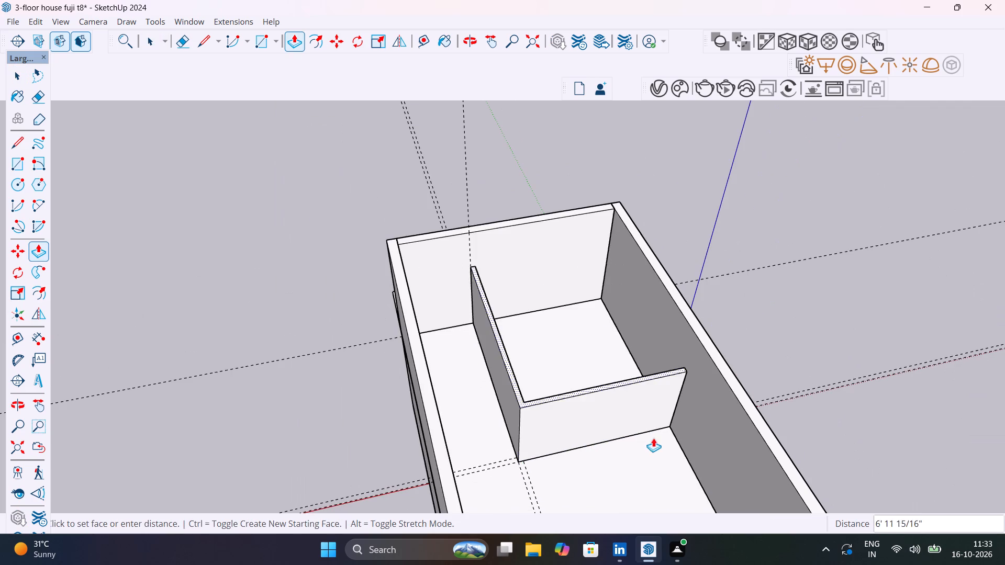
{"action": "left_click", "coordinate": [775, 456]}
{"action": "key", "text": "space"}
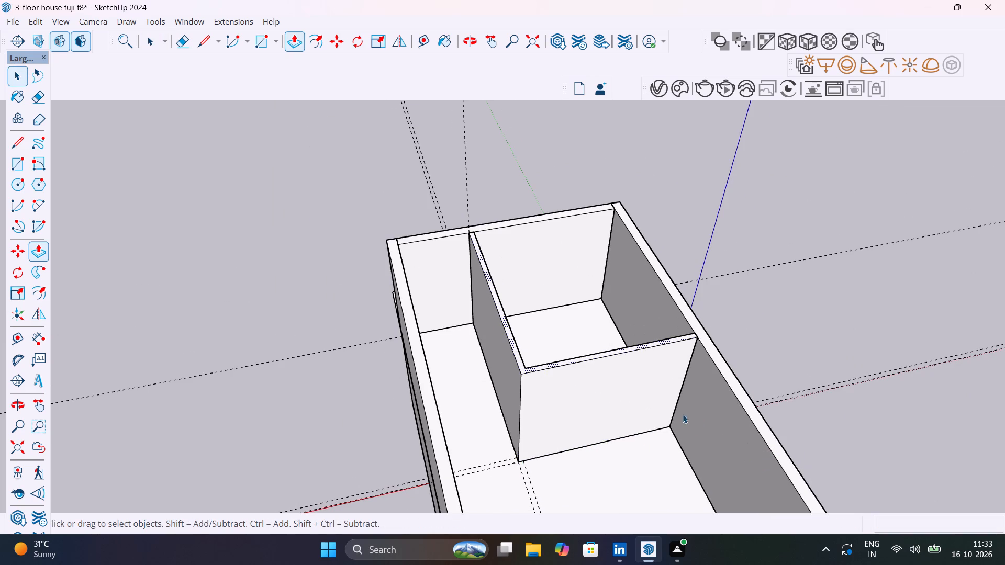
Select the entire new L-shaped partition and make it a group.
{"action": "double_click", "coordinate": [649, 402]}
{"action": "left_click", "coordinate": [649, 401]}
{"action": "right_click", "coordinate": [649, 401]}
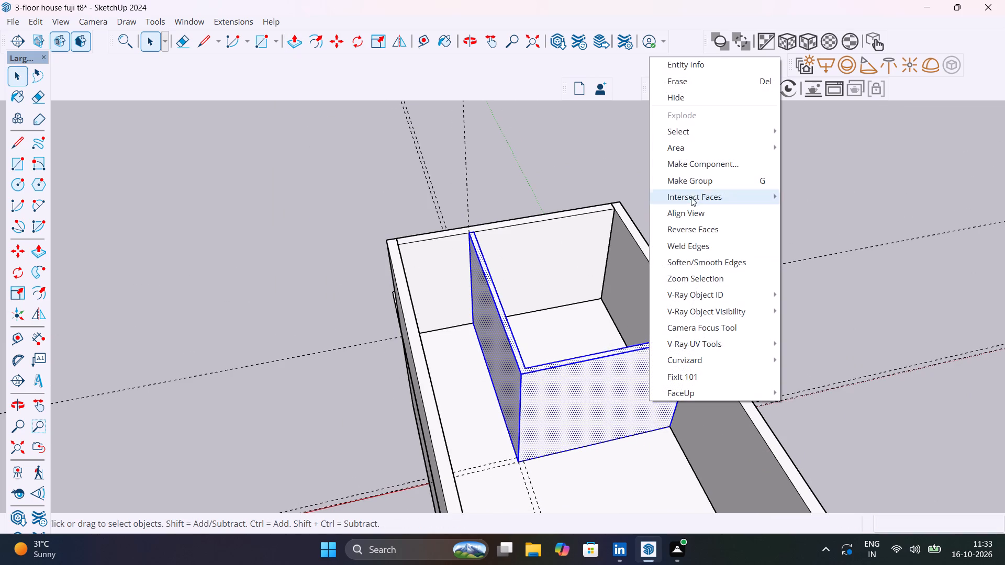
{"action": "left_click", "coordinate": [691, 184]}
{"action": "left_click", "coordinate": [723, 219]}
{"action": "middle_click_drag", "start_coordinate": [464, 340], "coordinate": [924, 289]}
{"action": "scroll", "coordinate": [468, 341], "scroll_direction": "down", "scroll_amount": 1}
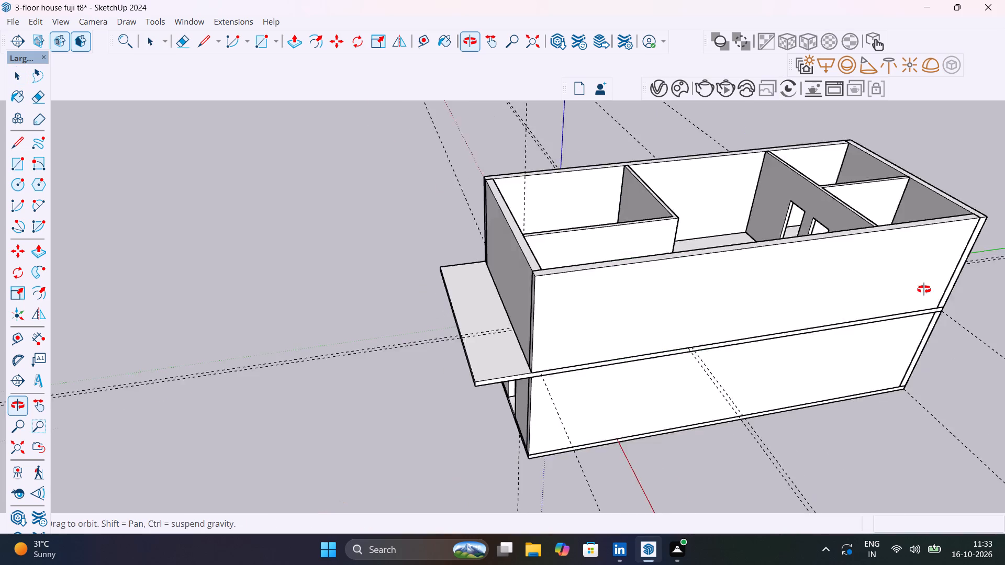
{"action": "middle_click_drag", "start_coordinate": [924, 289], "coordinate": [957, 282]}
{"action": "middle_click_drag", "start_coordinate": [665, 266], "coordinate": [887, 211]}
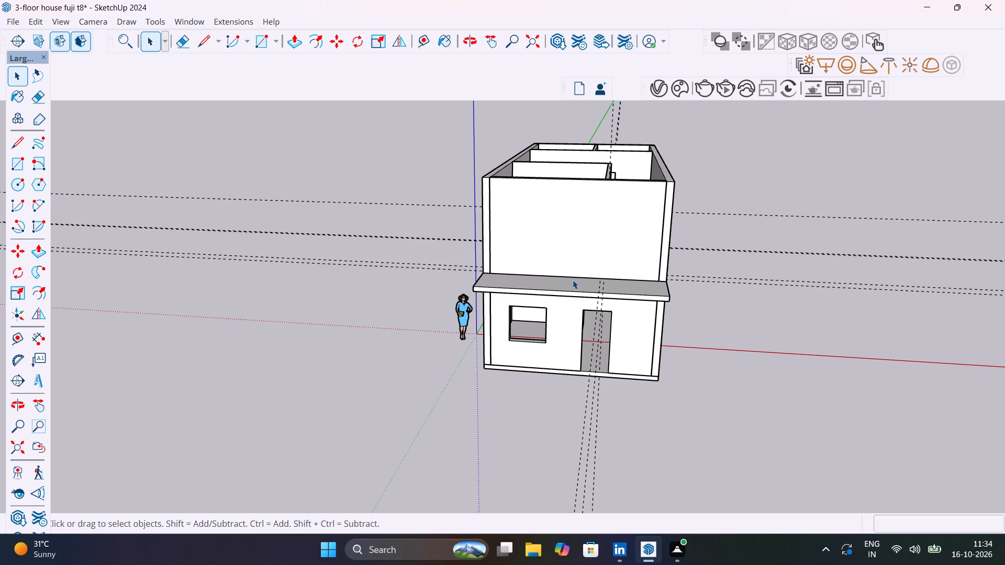
Place two vertical guides on the upper front wall, one about 2' from its edge and the second 8' from the first.
{"action": "middle_click_drag", "start_coordinate": [573, 279], "coordinate": [667, 420]}
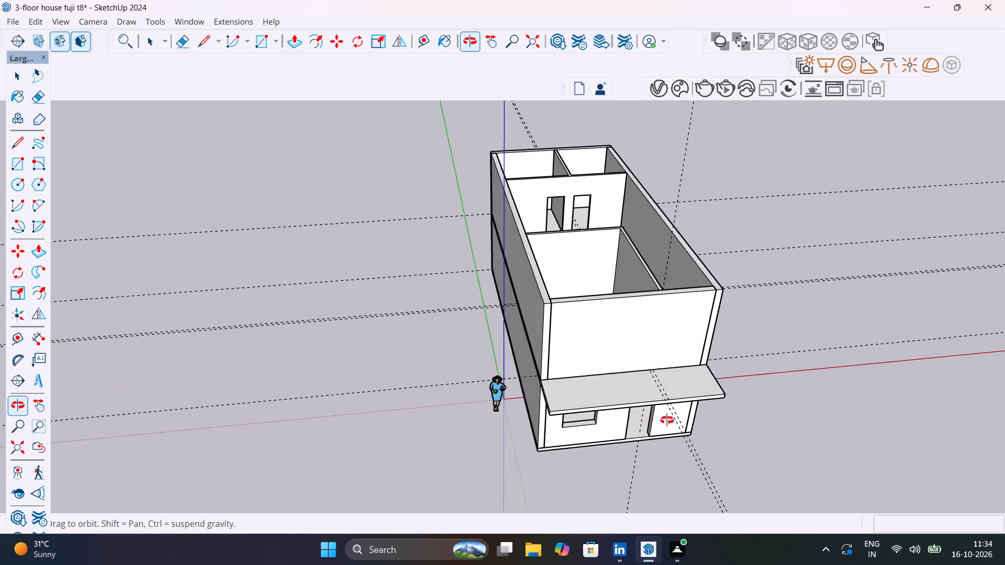
{"action": "middle_click_drag", "start_coordinate": [667, 420], "coordinate": [522, 415]}
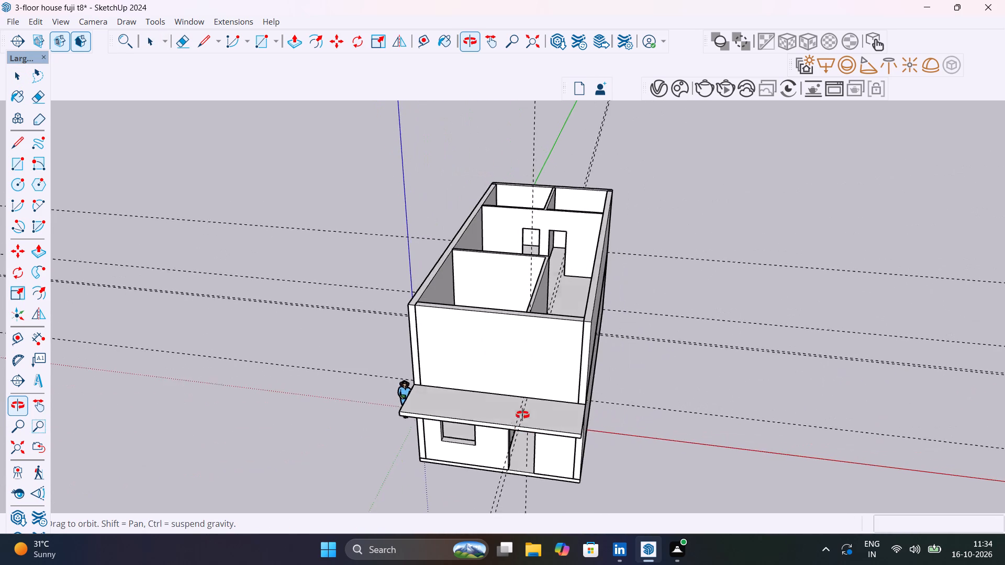
{"action": "middle_click_drag", "start_coordinate": [522, 415], "coordinate": [606, 428]}
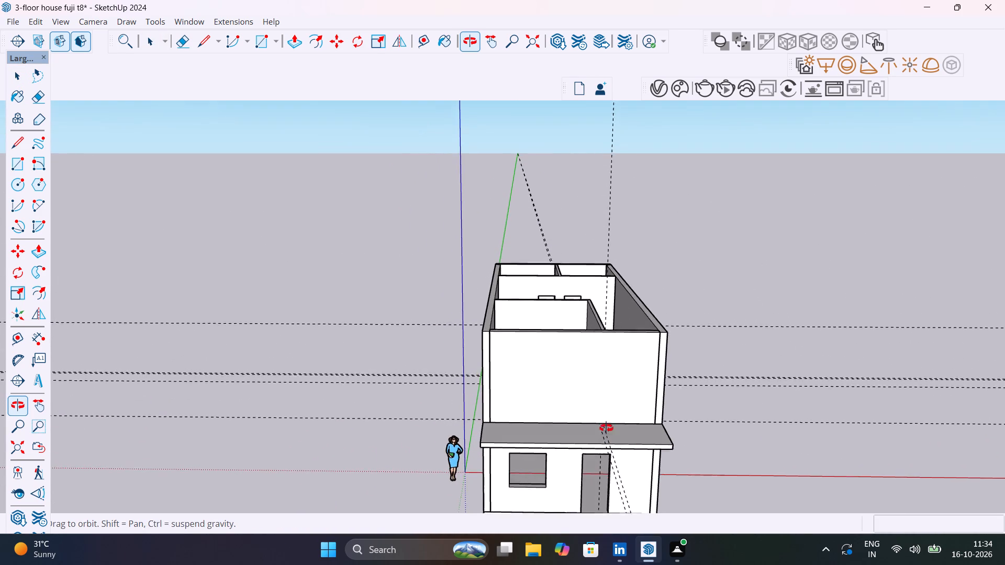
{"action": "middle_click_drag", "start_coordinate": [606, 428], "coordinate": [606, 419]}
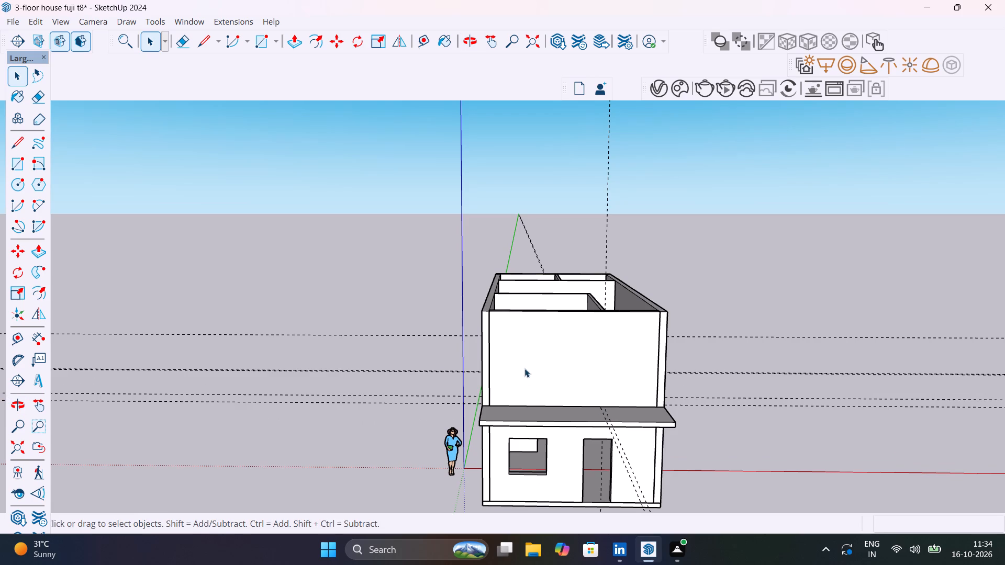
{"action": "key", "text": "t"}
{"action": "left_click", "coordinate": [491, 335]}
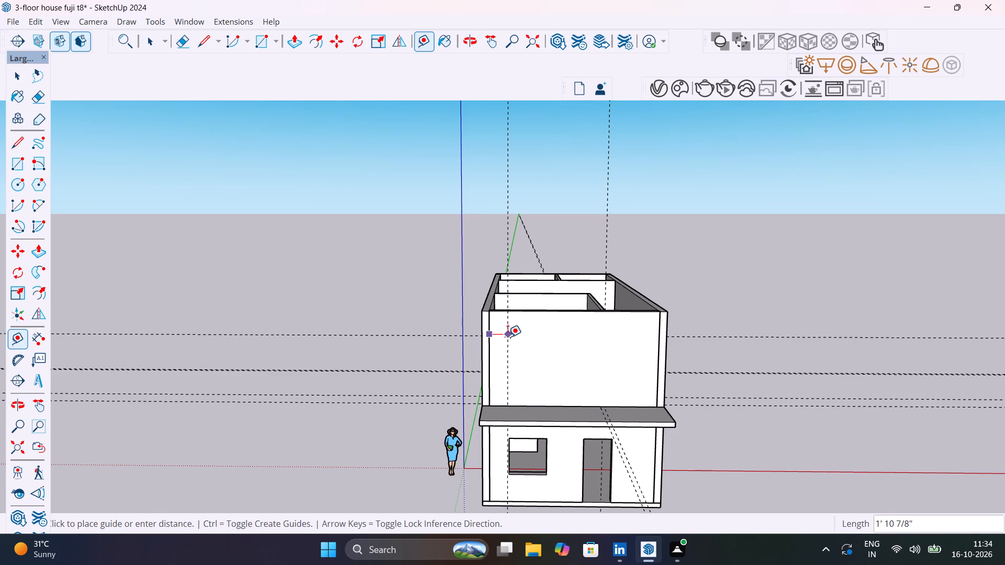
{"action": "left_click", "coordinate": [510, 338]}
{"action": "left_click", "coordinate": [510, 338]}
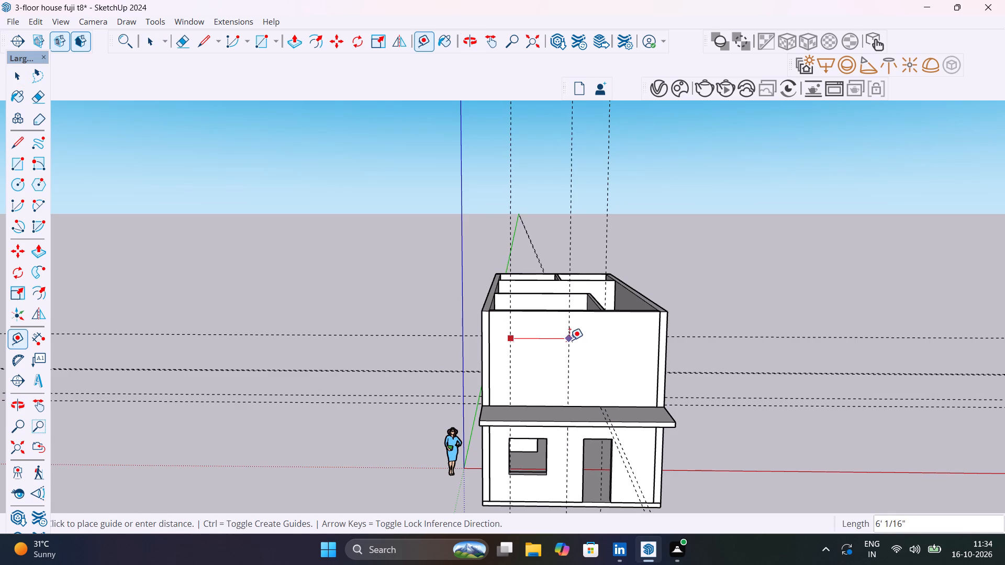
{"action": "type", "text": "5'"}
{"action": "key", "text": "Return"}
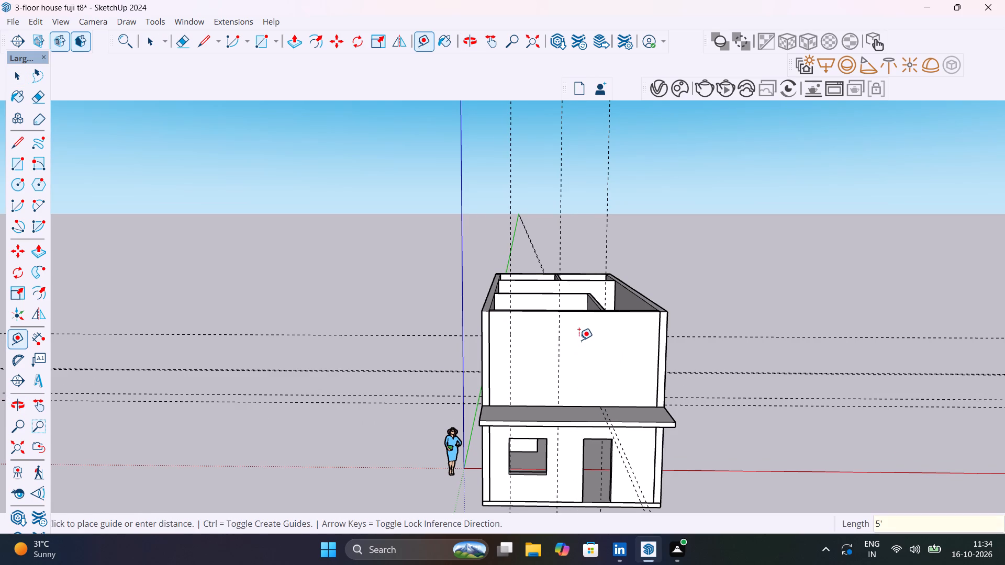
{"action": "type", "text": "6'"}
{"action": "key", "text": "Return"}
{"action": "type", "text": "7'"}
{"action": "key", "text": "Return"}
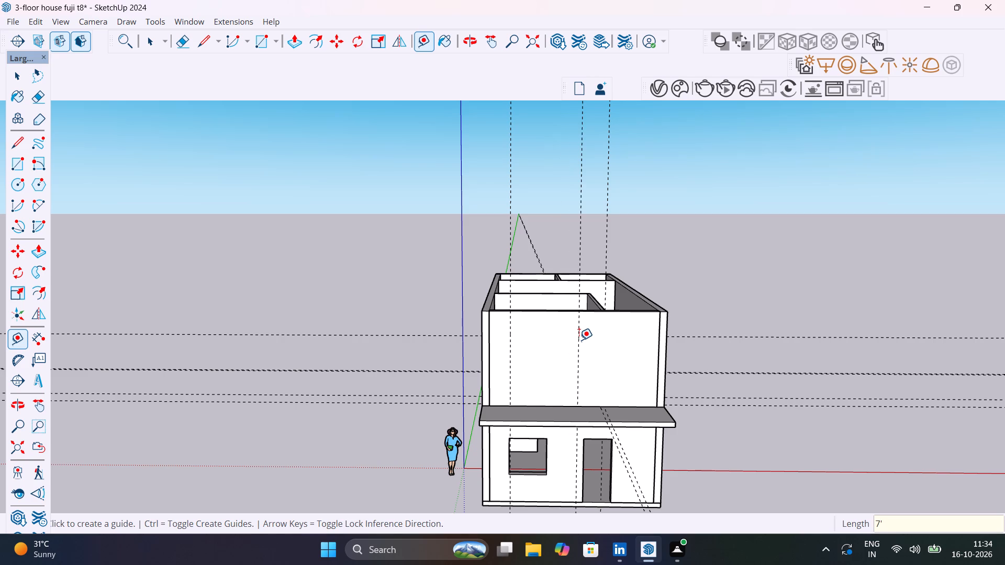
{"action": "type", "text": "8'"}
{"action": "key", "text": "Return"}
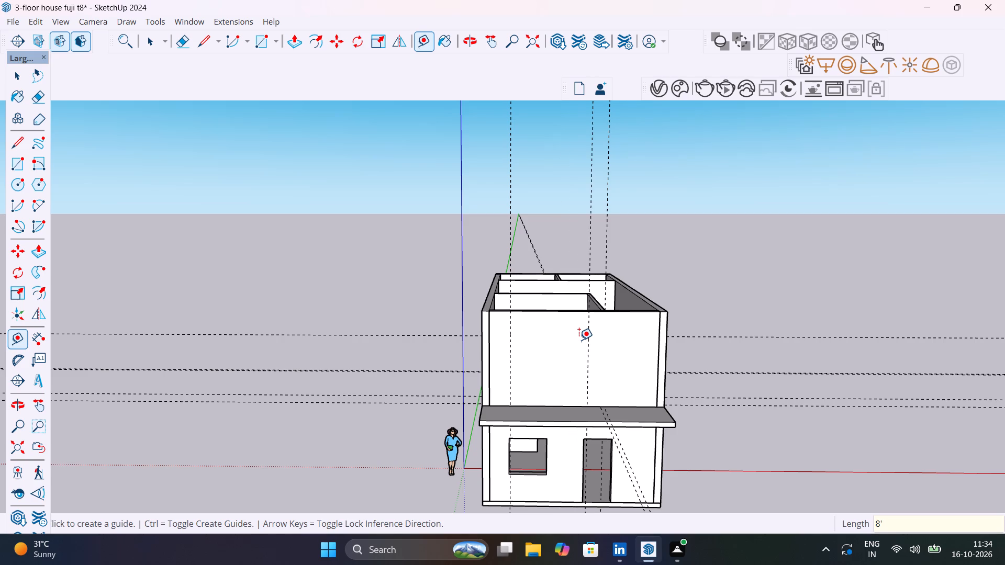
Place horizontal guides on the upper front wall 1' above the balcony slab and 7' above that first guide.
{"action": "middle_click_drag", "start_coordinate": [558, 401], "coordinate": [557, 430]}
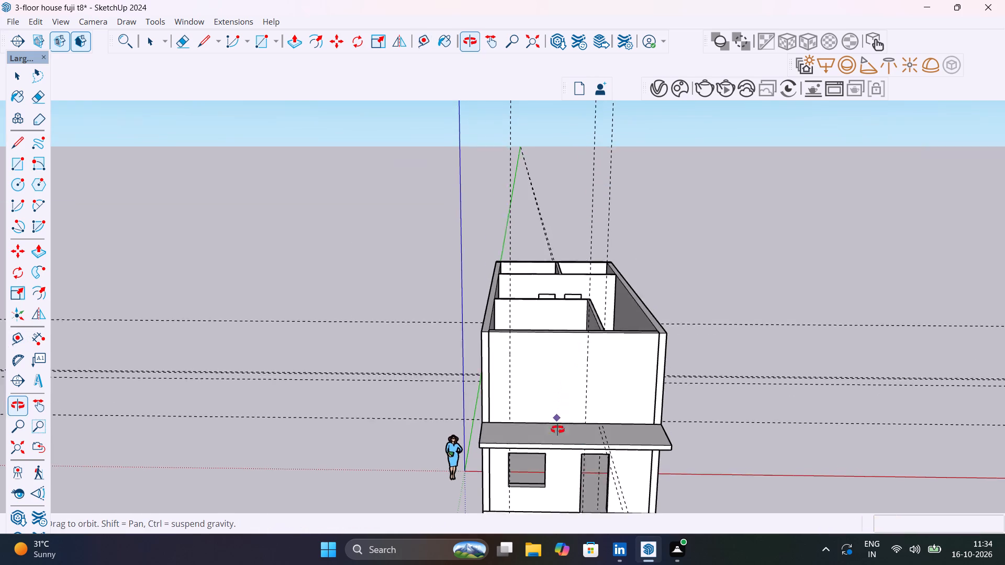
{"action": "middle_click_drag", "start_coordinate": [557, 430], "coordinate": [556, 445]}
{"action": "scroll", "coordinate": [555, 435], "scroll_direction": "up", "scroll_amount": 7}
{"action": "left_click", "coordinate": [557, 427]}
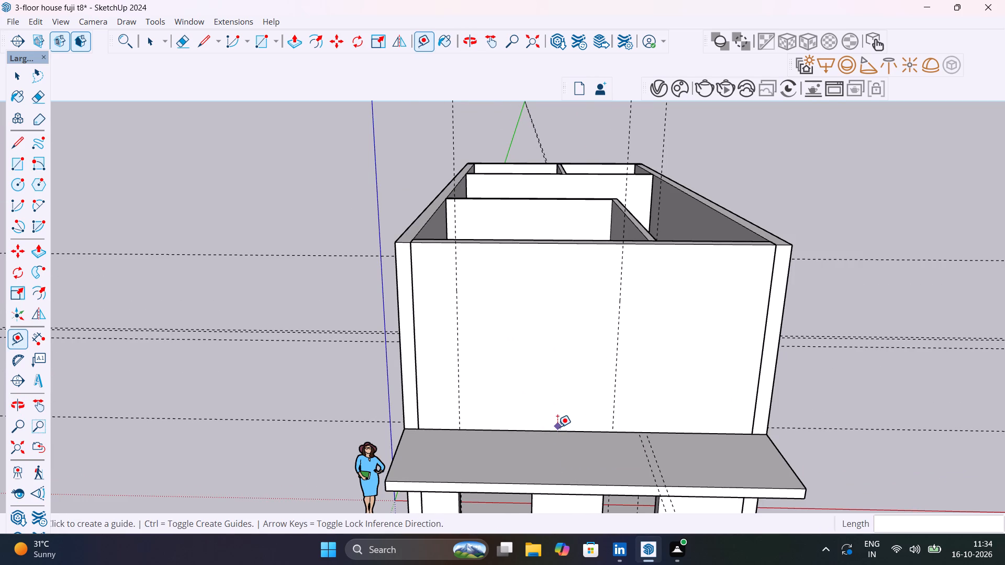
{"action": "key", "text": "Escape"}
{"action": "left_click", "coordinate": [555, 430]}
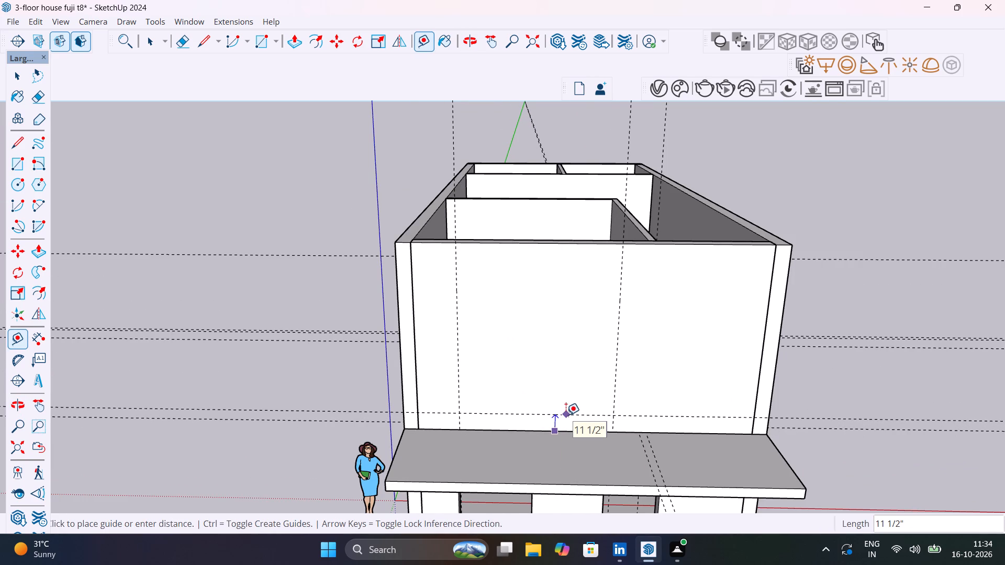
{"action": "type", "text": "2\""}
{"action": "key", "text": "Return"}
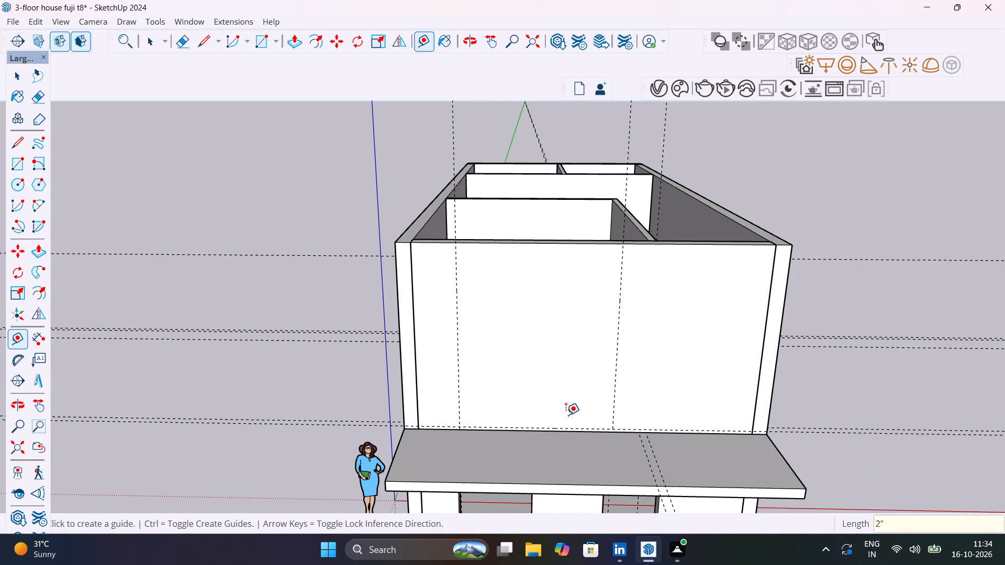
{"action": "type", "text": "1'"}
{"action": "key", "text": "Return"}
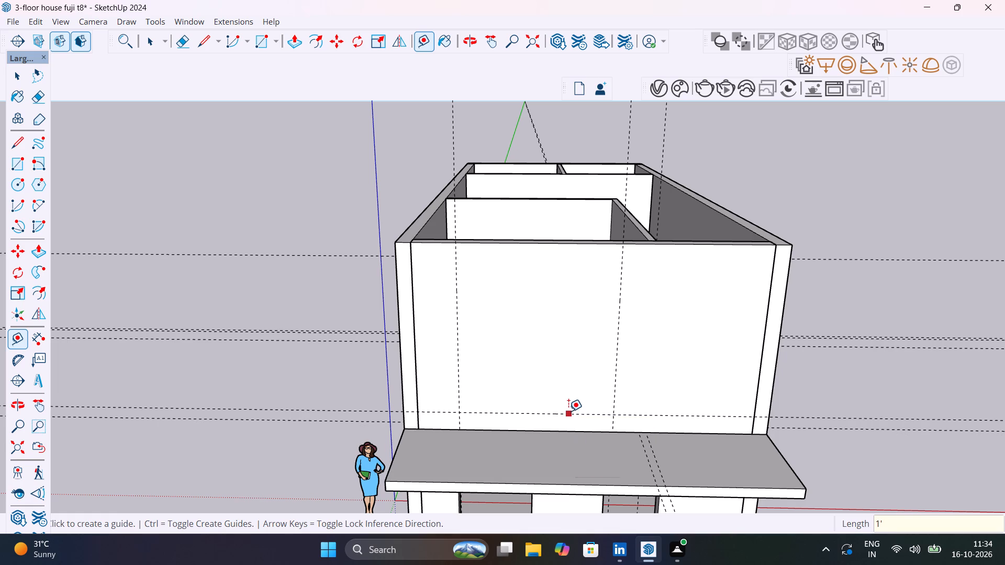
{"action": "left_click", "coordinate": [568, 411]}
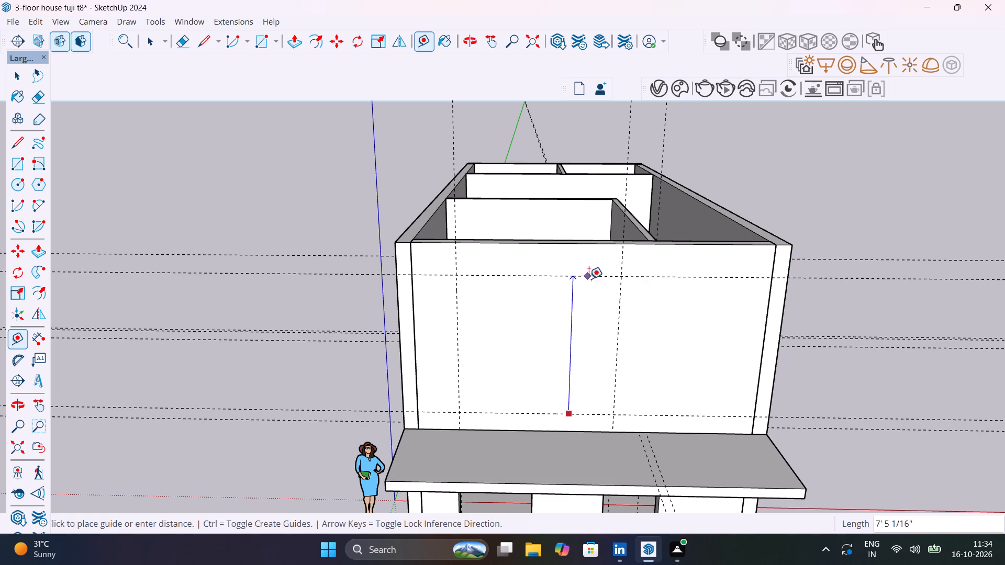
{"action": "type", "text": "7'"}
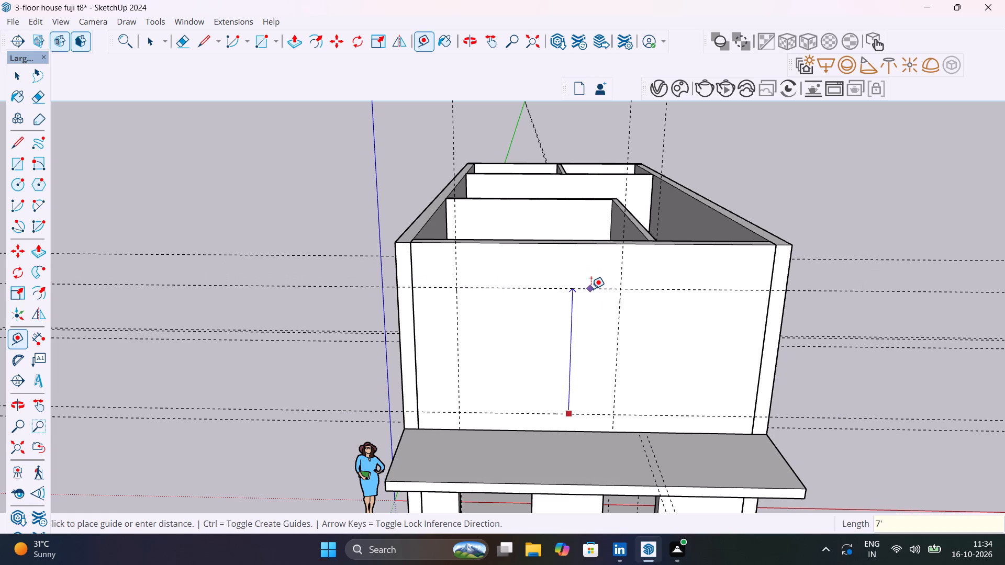
{"action": "key", "text": "Return"}
{"action": "key", "text": "space"}
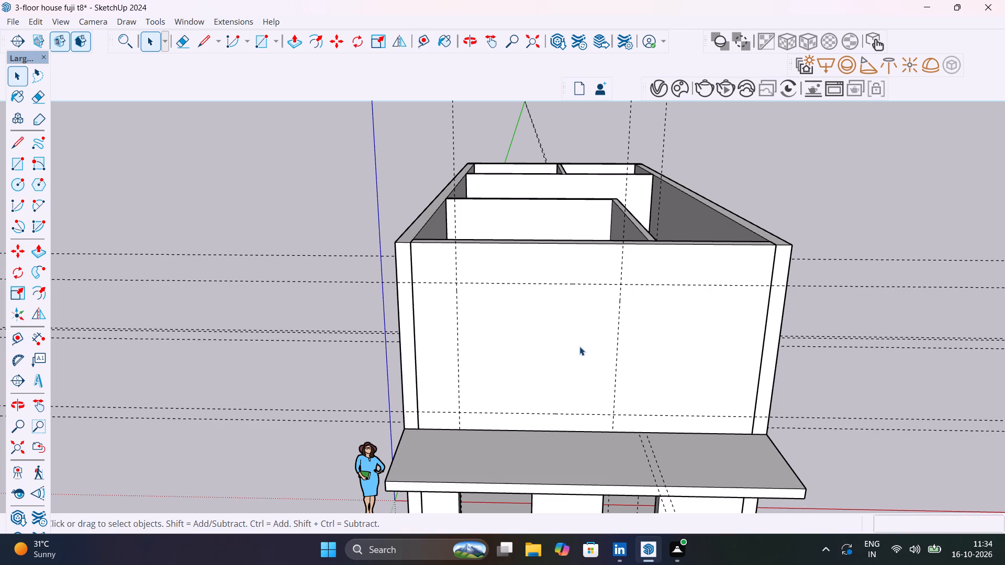
Open the upper front wall group and draw an 8' by 7' rectangle on its outer face between the guides.
{"action": "left_click", "coordinate": [579, 346]}
{"action": "double_click", "coordinate": [579, 346]}
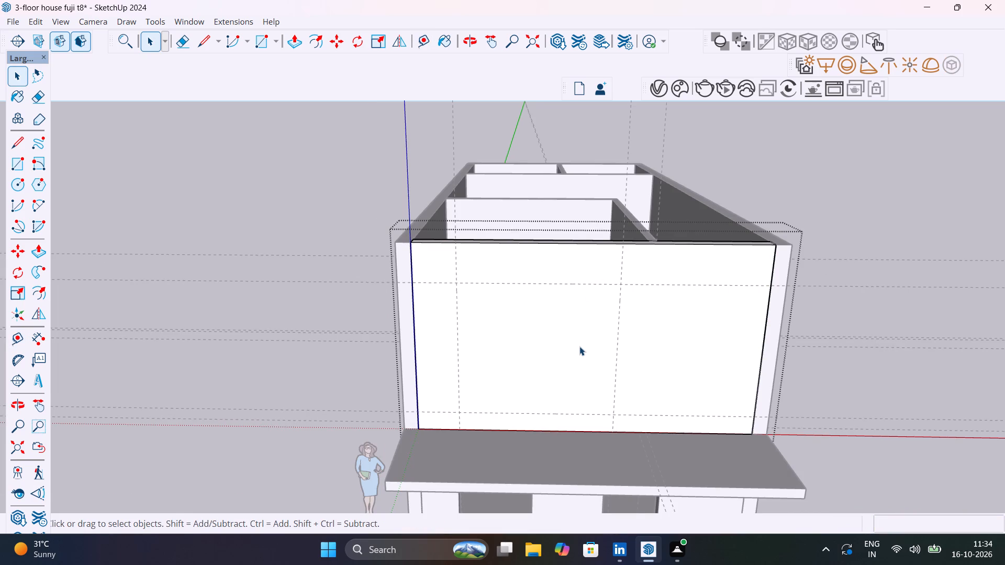
{"action": "key", "text": "r"}
{"action": "left_click", "coordinate": [459, 285]}
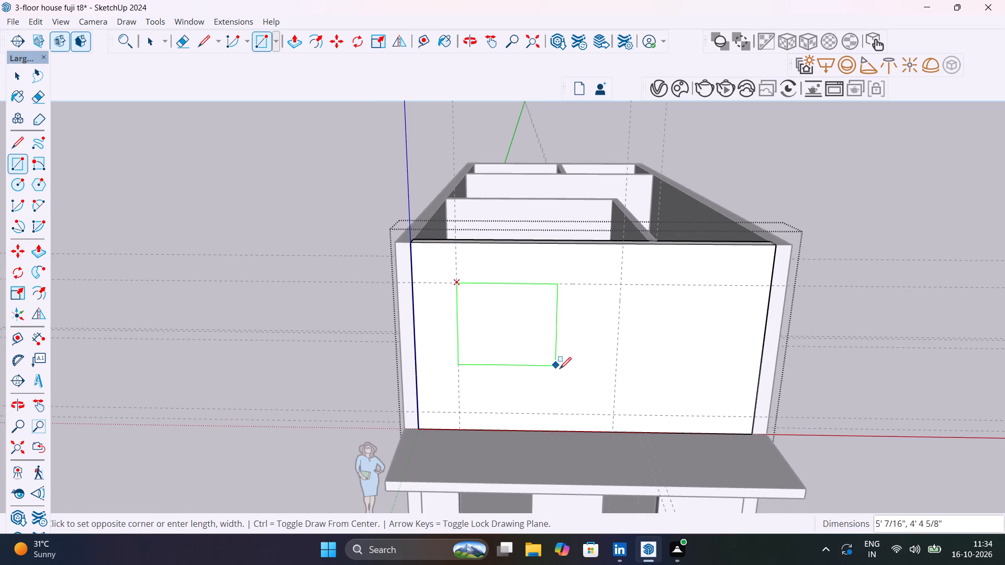
{"action": "left_click", "coordinate": [613, 414]}
{"action": "key", "text": "space"}
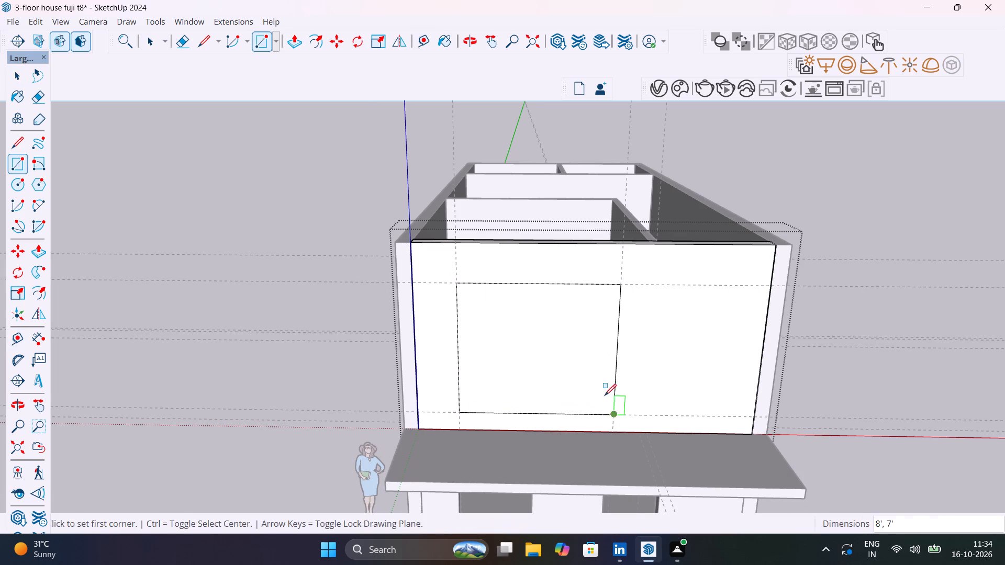
Push the rectangle 9" through the front wall to cut the opening, and exit the wall group.
{"action": "left_click", "coordinate": [586, 376]}
{"action": "key", "text": "p"}
{"action": "left_click", "coordinate": [586, 376]}
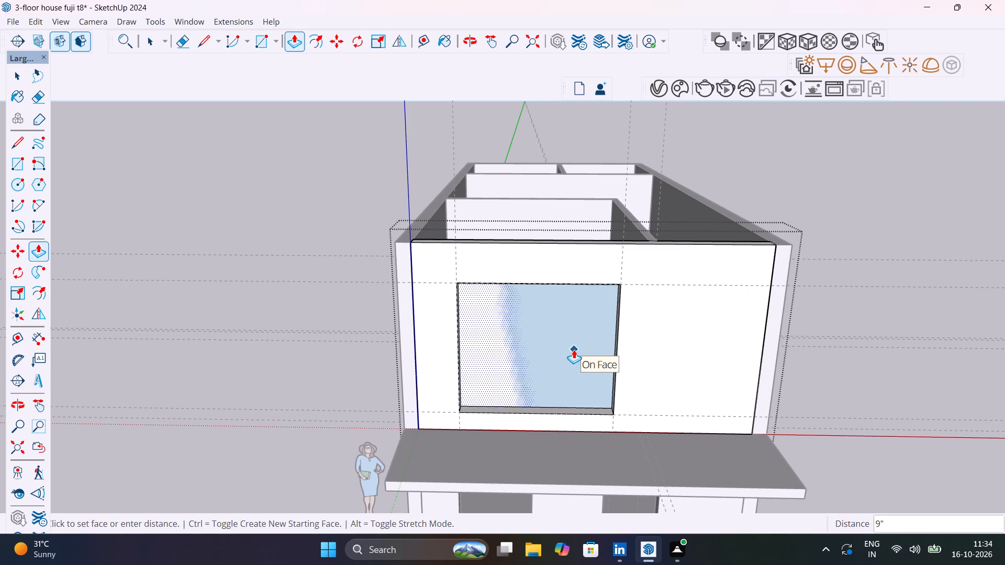
{"action": "left_click", "coordinate": [574, 349]}
{"action": "key", "text": "space"}
{"action": "left_click", "coordinate": [879, 381]}
Delete all guides from the model.
{"action": "middle_click_drag", "start_coordinate": [727, 393], "coordinate": [751, 395]}
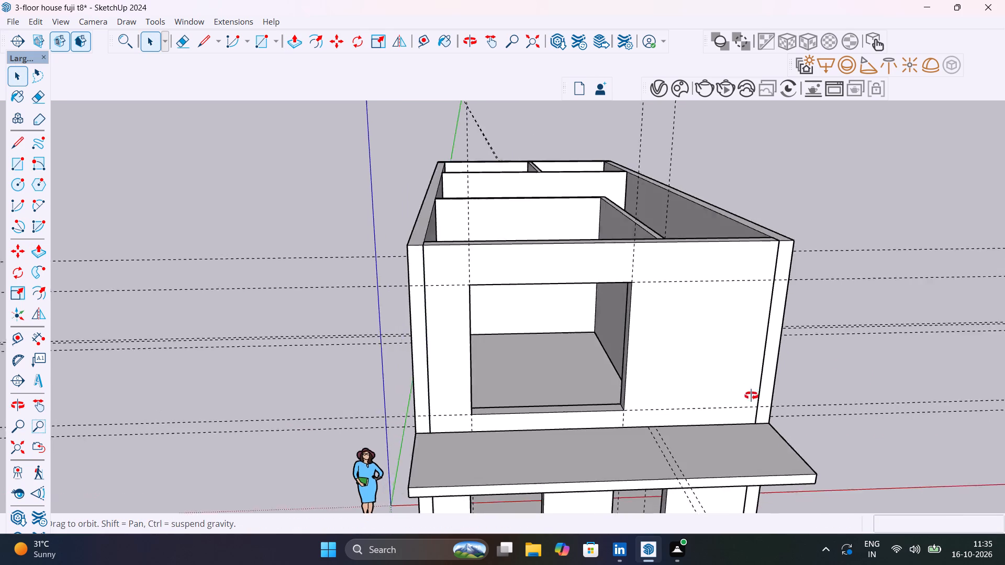
{"action": "middle_click_drag", "start_coordinate": [751, 395], "coordinate": [554, 425]}
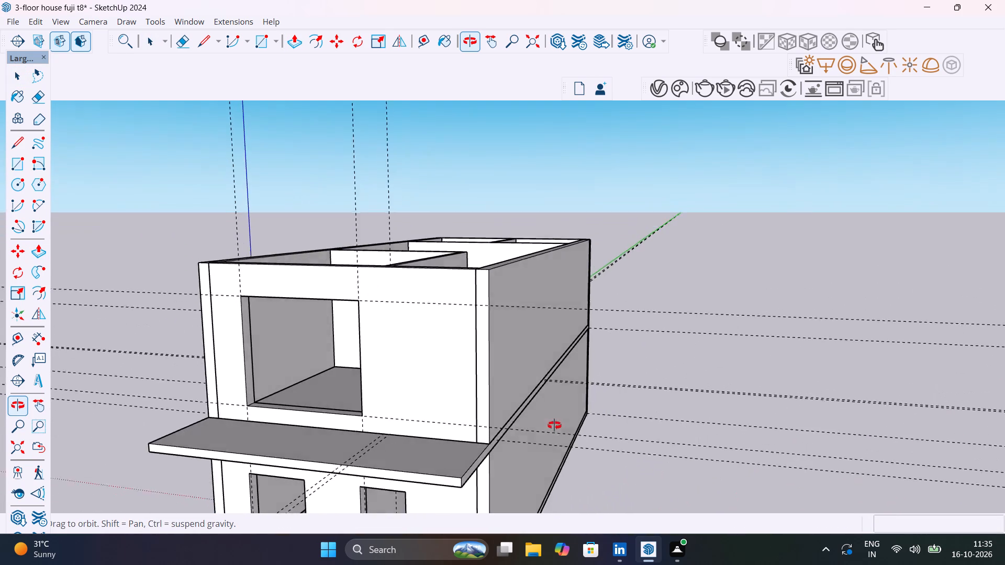
{"action": "middle_click_drag", "start_coordinate": [554, 425], "coordinate": [534, 407]}
{"action": "scroll", "coordinate": [534, 407], "scroll_direction": "down", "scroll_amount": 6}
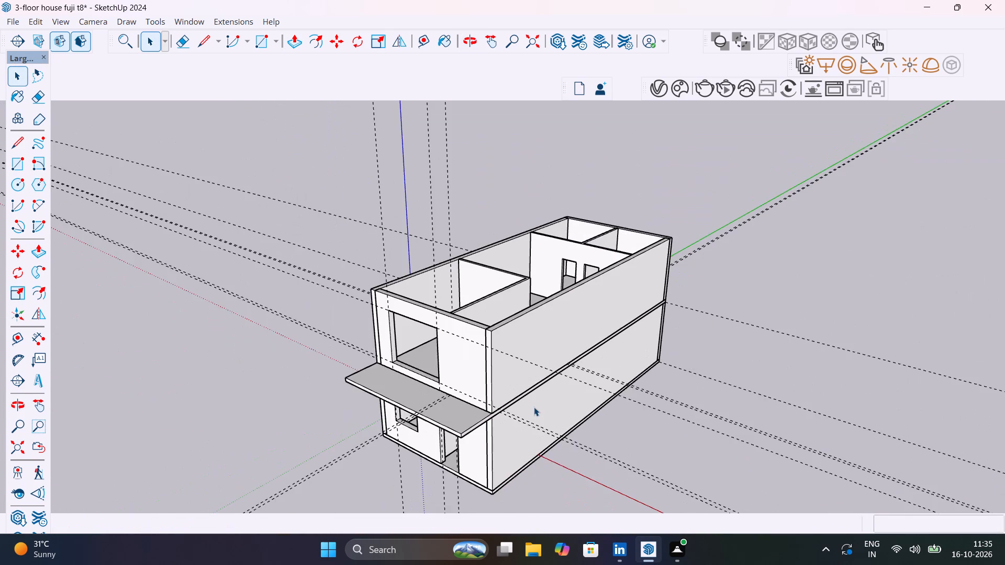
{"action": "middle_click_drag", "start_coordinate": [534, 408], "coordinate": [709, 385]}
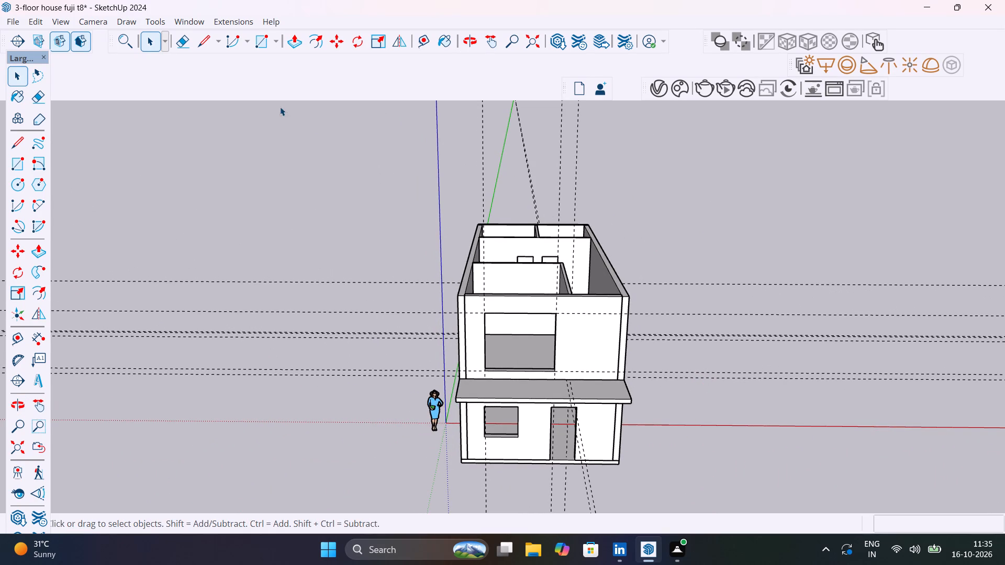
{"action": "left_click", "coordinate": [31, 22]}
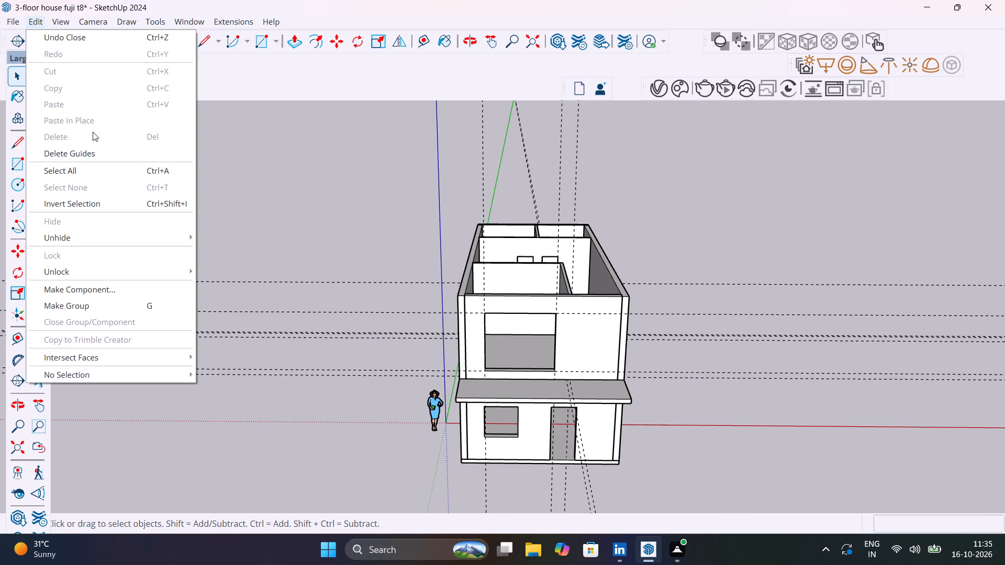
{"action": "left_click", "coordinate": [102, 153]}
Examine the two-floor house and its new upper front opening from the front and both sides.
{"action": "scroll", "coordinate": [598, 339], "scroll_direction": "up", "scroll_amount": 4}
{"action": "middle_click_drag", "start_coordinate": [596, 353], "coordinate": [647, 298]}
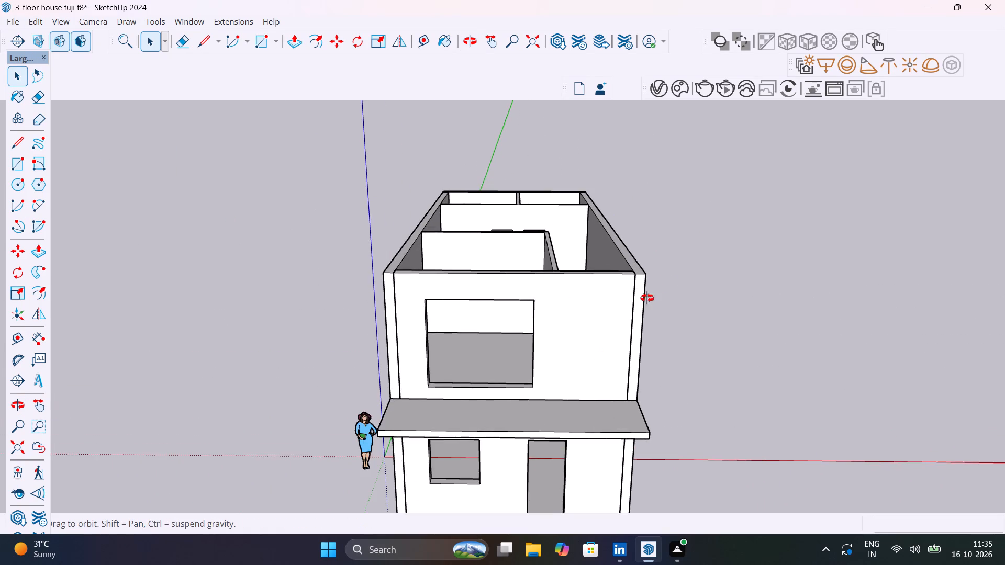
{"action": "middle_click_drag", "start_coordinate": [647, 298], "coordinate": [712, 323]}
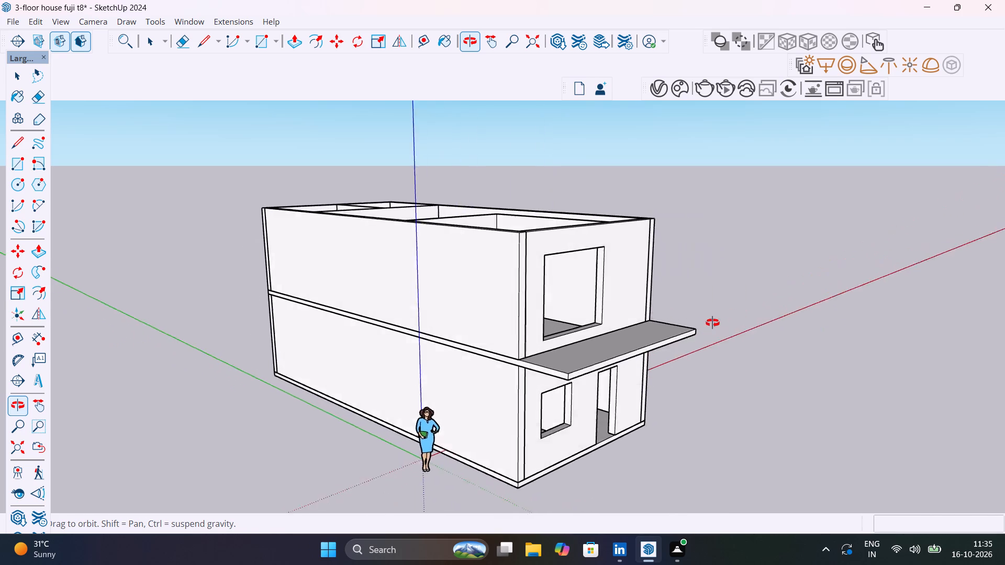
{"action": "middle_click_drag", "start_coordinate": [712, 323], "coordinate": [609, 319]}
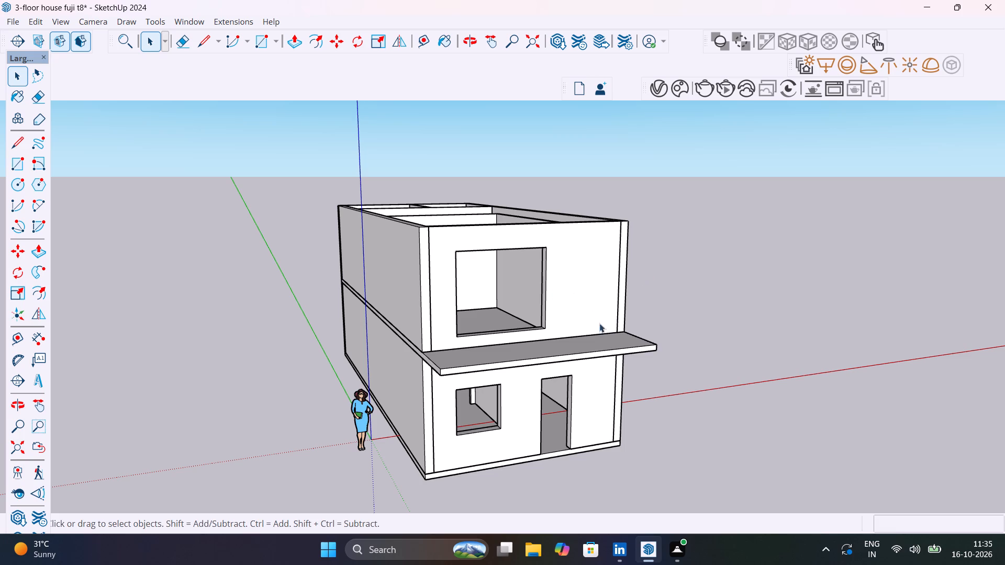
{"action": "scroll", "coordinate": [585, 327], "scroll_direction": "up", "scroll_amount": 5}
{"action": "middle_click_drag", "start_coordinate": [498, 313], "coordinate": [452, 348]}
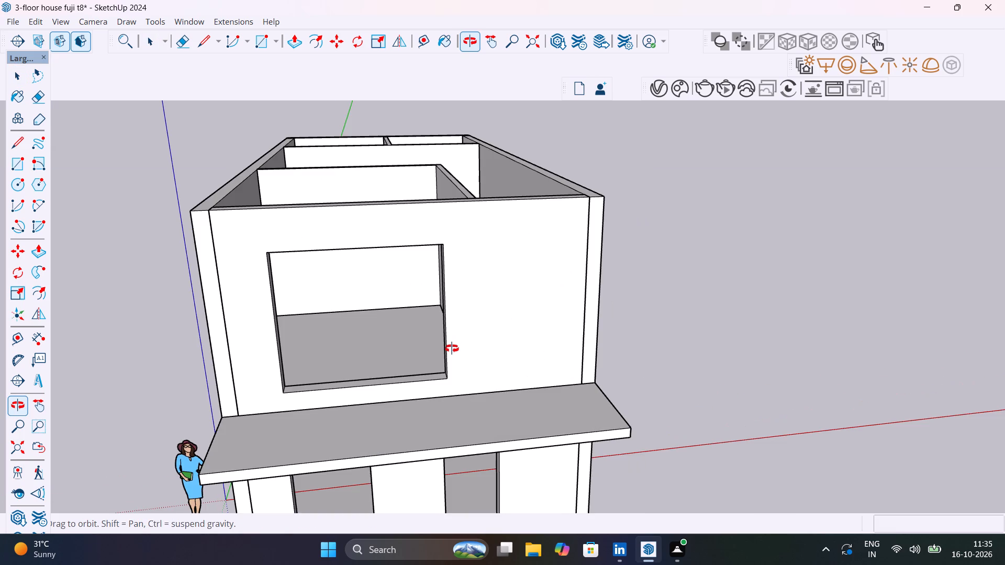
{"action": "middle_click_drag", "start_coordinate": [452, 348], "coordinate": [486, 280]}
{"action": "scroll", "coordinate": [712, 322], "scroll_direction": "down", "scroll_amount": 5}
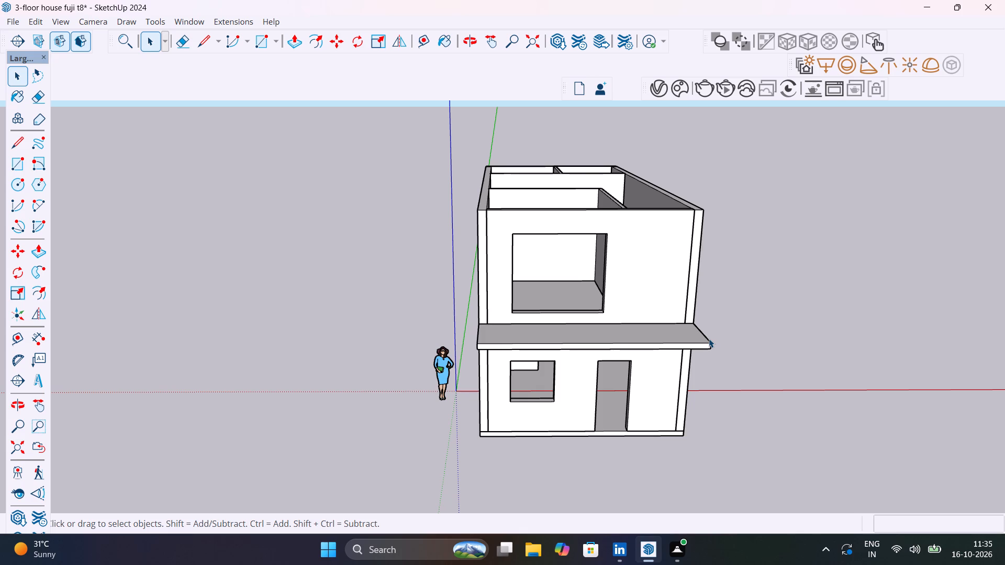
{"action": "middle_click_drag", "start_coordinate": [709, 344], "coordinate": [657, 322]}
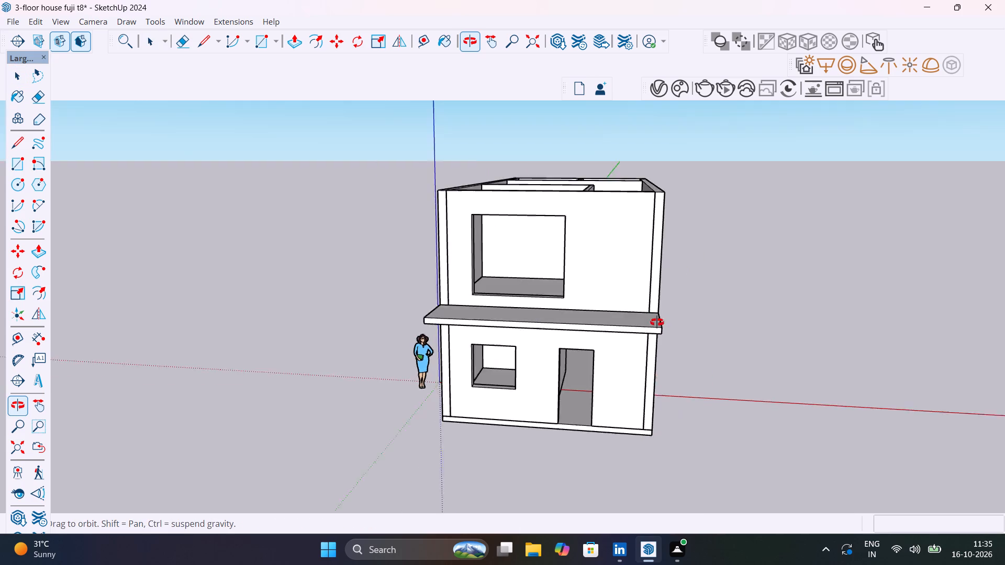
{"action": "middle_click_drag", "start_coordinate": [657, 322], "coordinate": [602, 333]}
Group the upper floor's front wall, both side walls and interior partition walls together.
{"action": "left_click", "coordinate": [573, 352]}
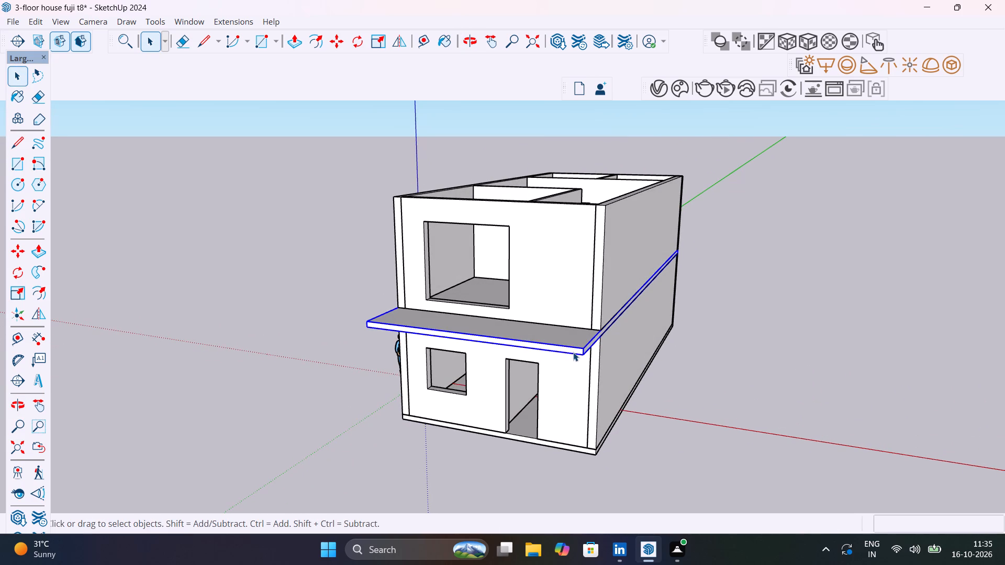
{"action": "middle_click_drag", "start_coordinate": [573, 352], "coordinate": [583, 416]}
{"action": "left_click", "coordinate": [590, 336]}
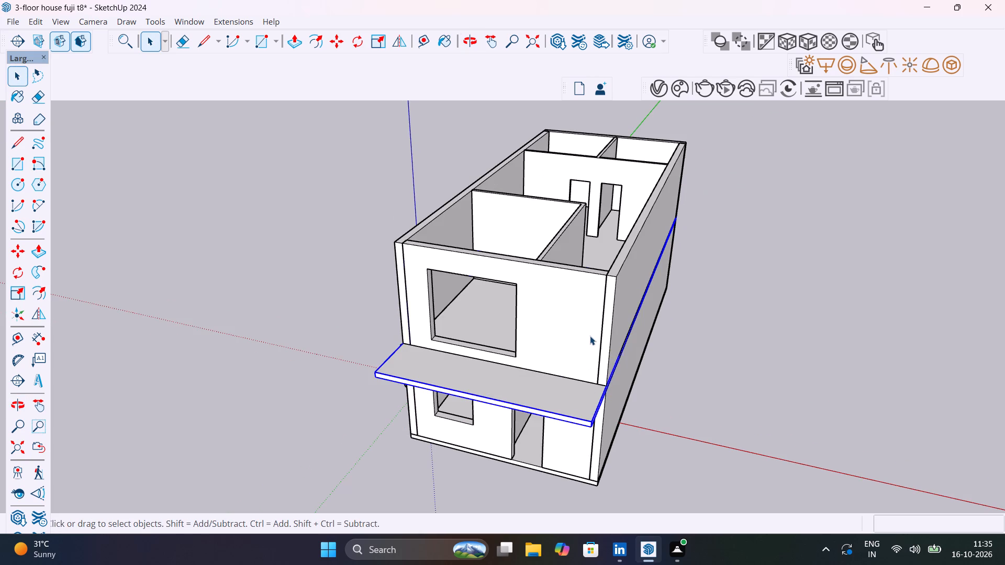
{"action": "left_click", "coordinate": [565, 243], "text": "shift"}
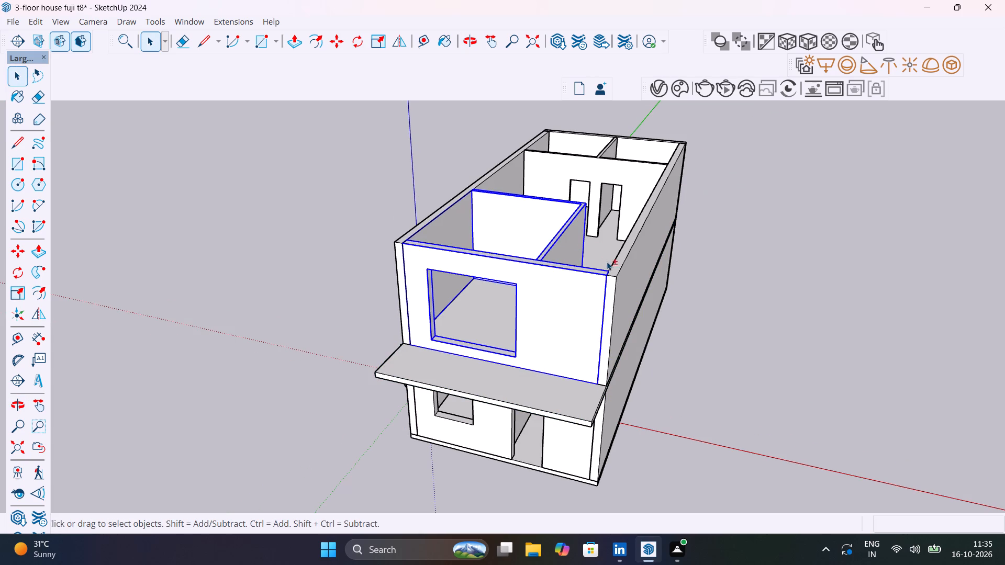
{"action": "left_click", "coordinate": [617, 269], "text": "shift"}
{"action": "left_click", "coordinate": [621, 177], "text": "shift"}
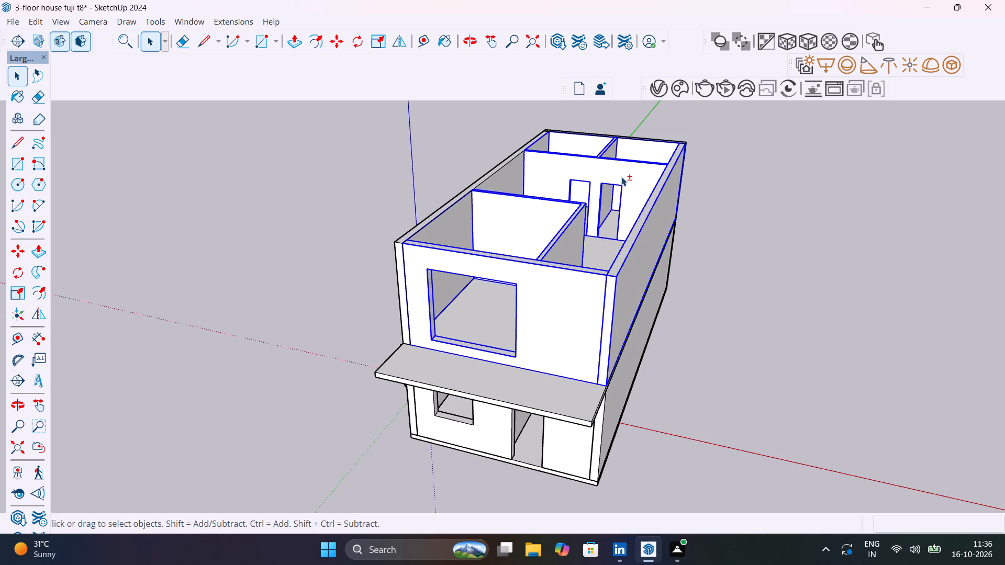
{"action": "left_click", "coordinate": [501, 180], "text": "shift"}
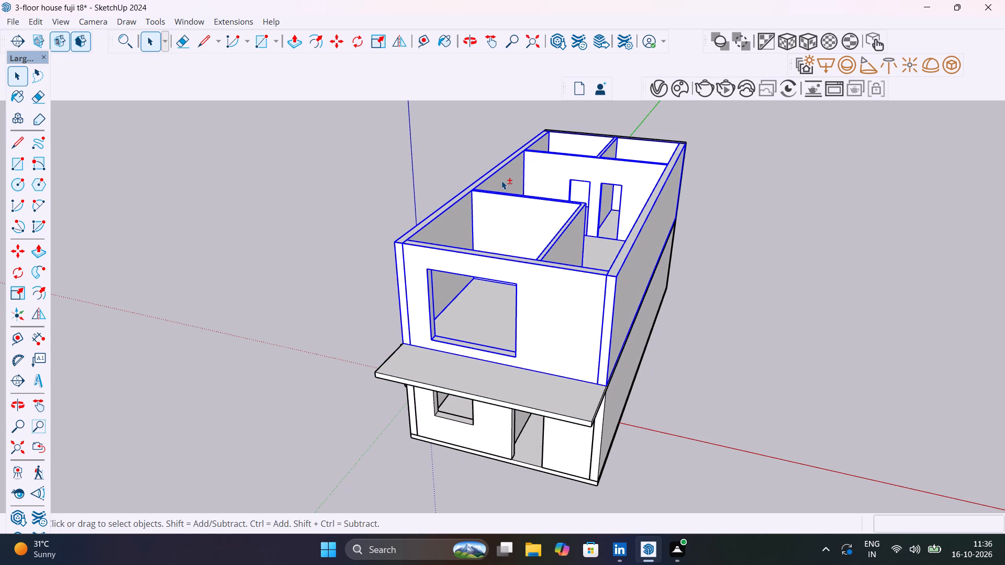
{"action": "right_click", "coordinate": [501, 180], "text": "shift"}
{"action": "left_click", "coordinate": [549, 322], "text": "shift"}
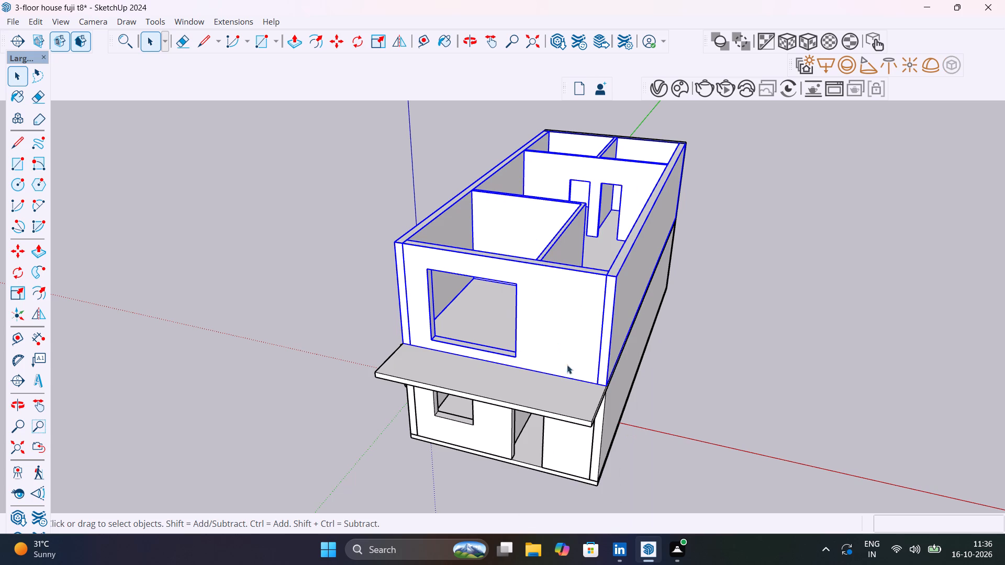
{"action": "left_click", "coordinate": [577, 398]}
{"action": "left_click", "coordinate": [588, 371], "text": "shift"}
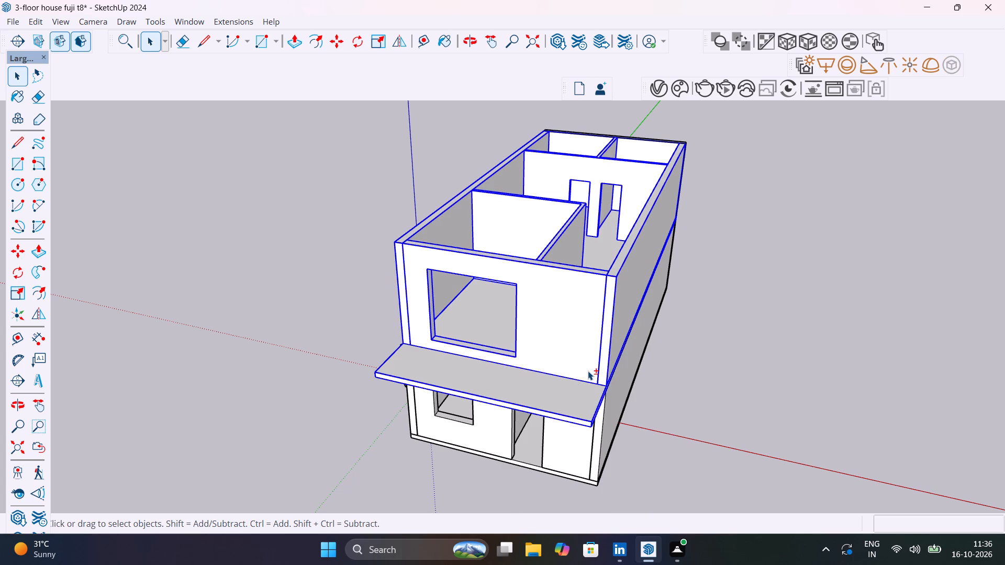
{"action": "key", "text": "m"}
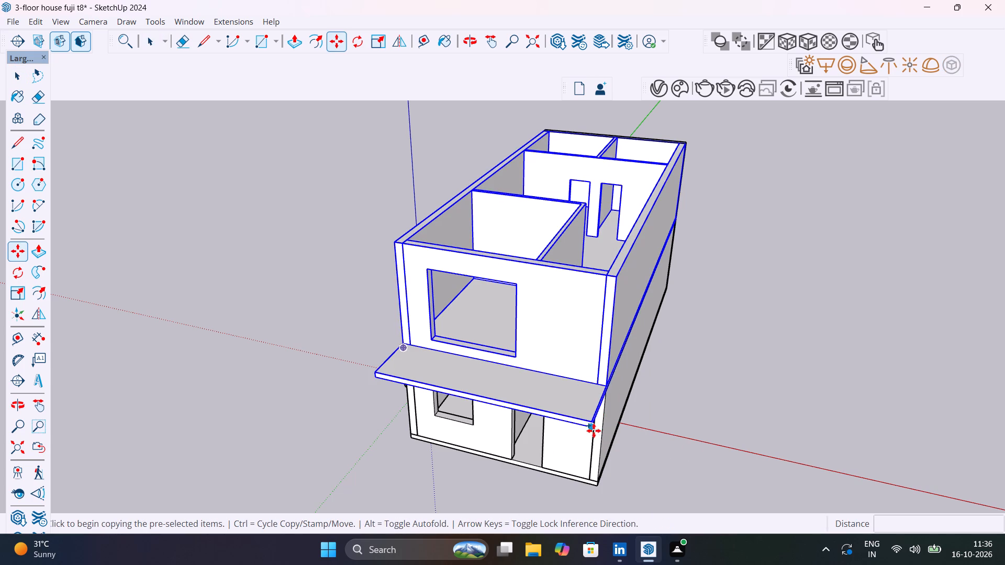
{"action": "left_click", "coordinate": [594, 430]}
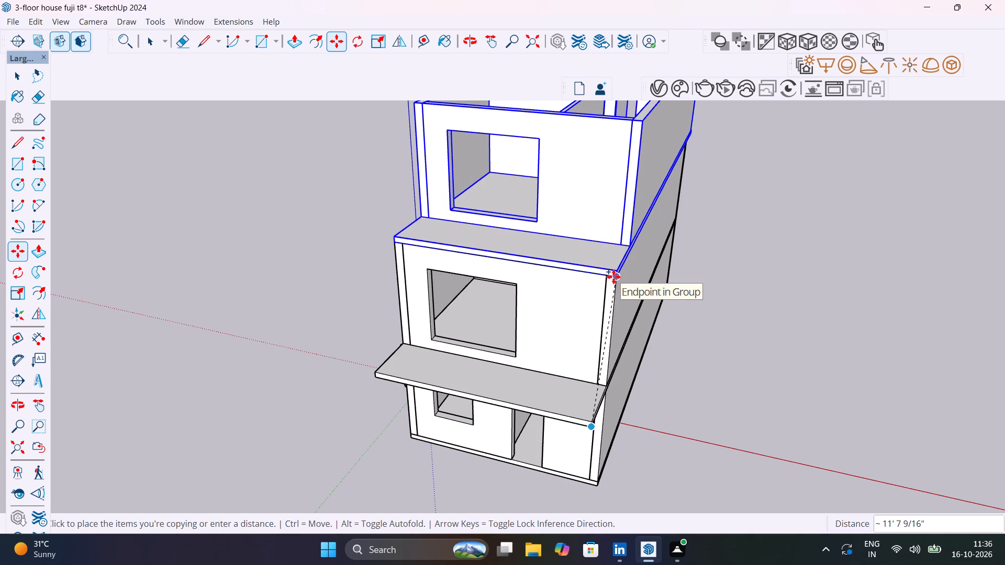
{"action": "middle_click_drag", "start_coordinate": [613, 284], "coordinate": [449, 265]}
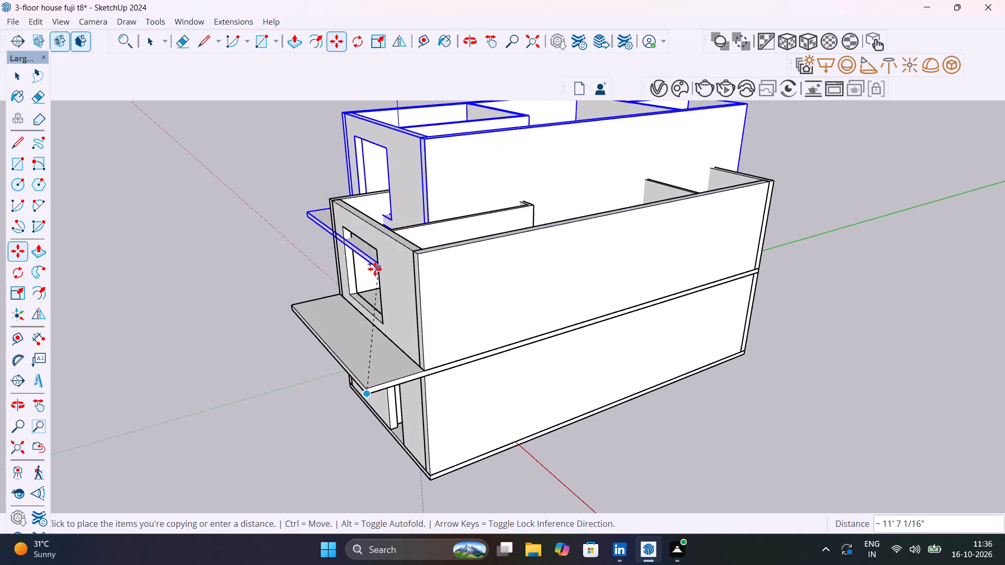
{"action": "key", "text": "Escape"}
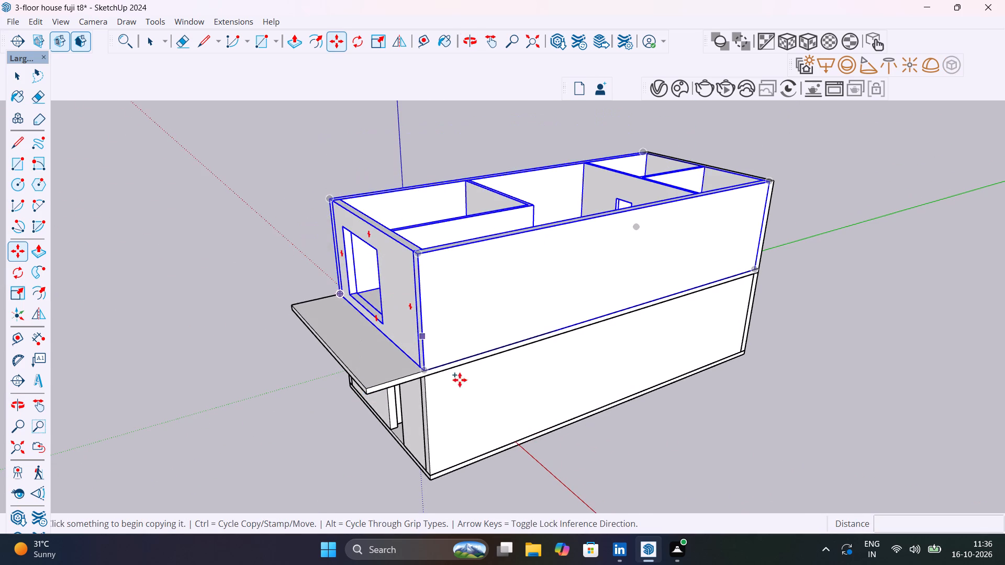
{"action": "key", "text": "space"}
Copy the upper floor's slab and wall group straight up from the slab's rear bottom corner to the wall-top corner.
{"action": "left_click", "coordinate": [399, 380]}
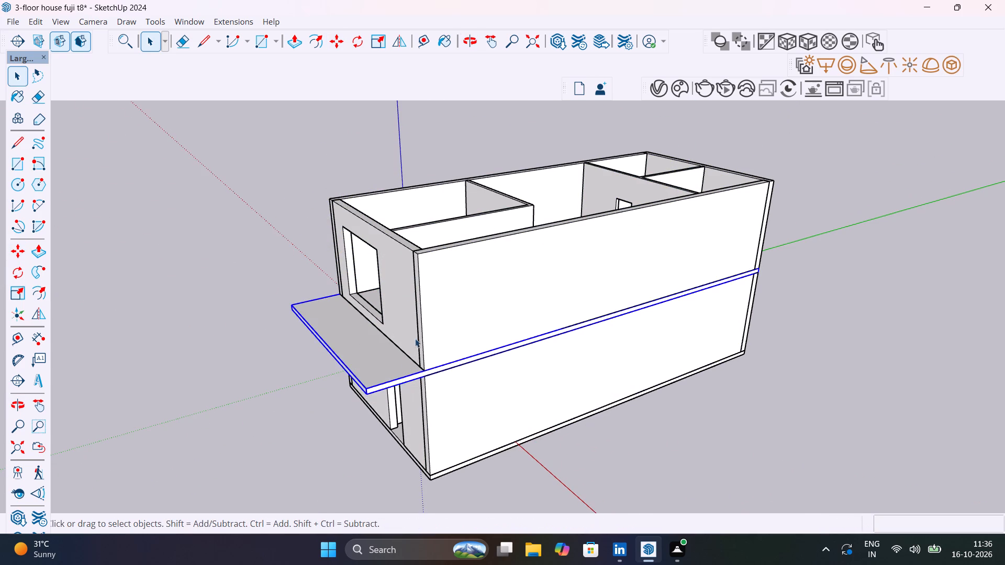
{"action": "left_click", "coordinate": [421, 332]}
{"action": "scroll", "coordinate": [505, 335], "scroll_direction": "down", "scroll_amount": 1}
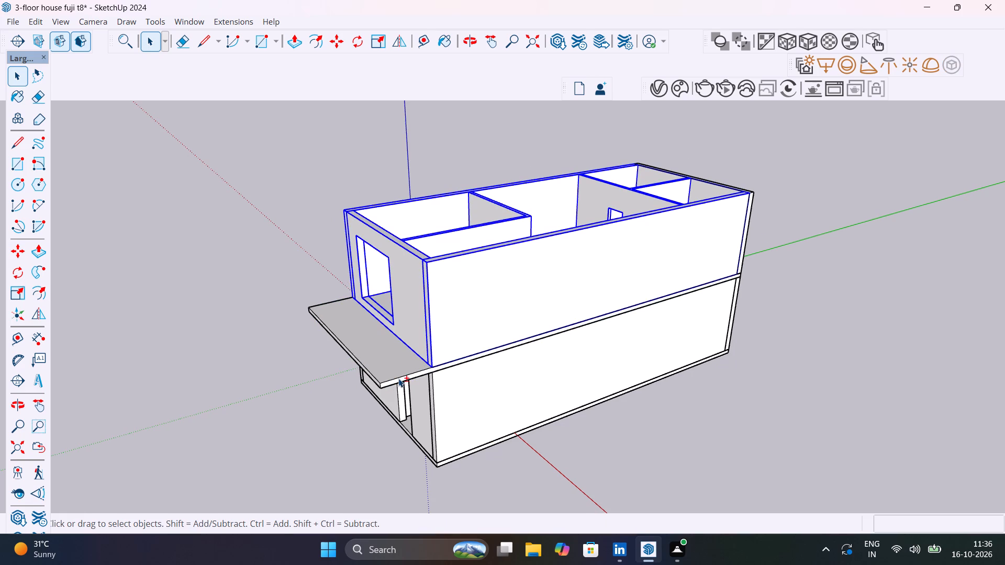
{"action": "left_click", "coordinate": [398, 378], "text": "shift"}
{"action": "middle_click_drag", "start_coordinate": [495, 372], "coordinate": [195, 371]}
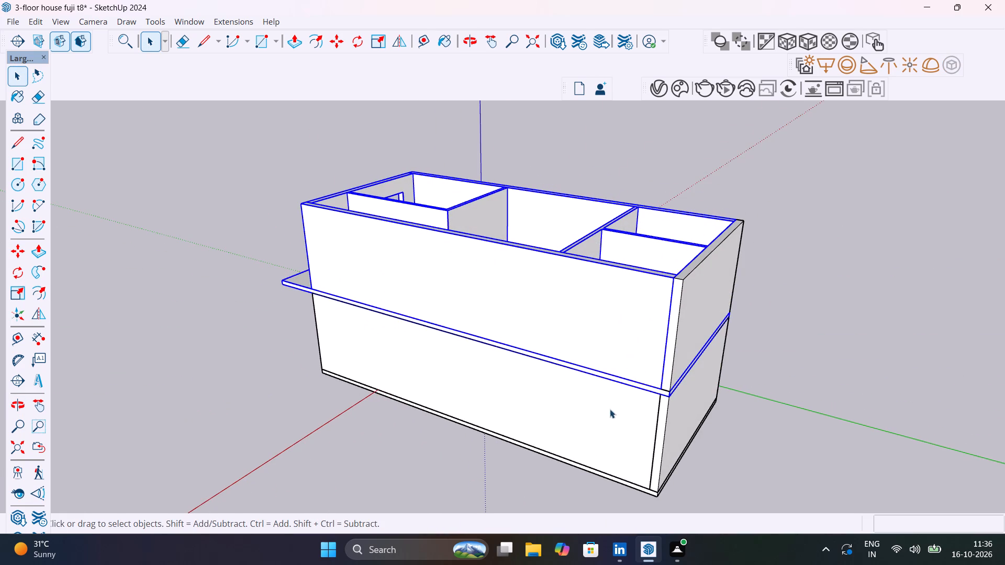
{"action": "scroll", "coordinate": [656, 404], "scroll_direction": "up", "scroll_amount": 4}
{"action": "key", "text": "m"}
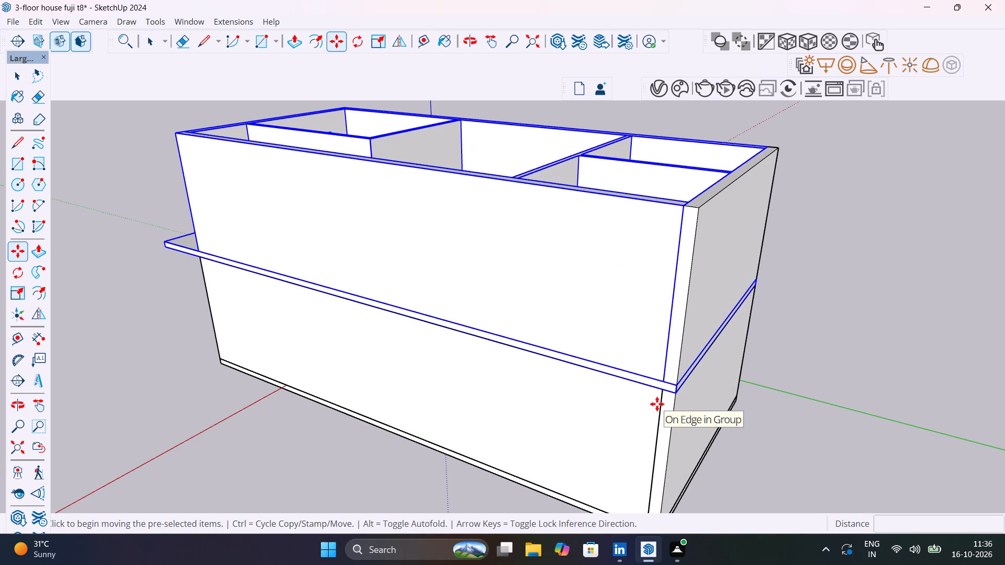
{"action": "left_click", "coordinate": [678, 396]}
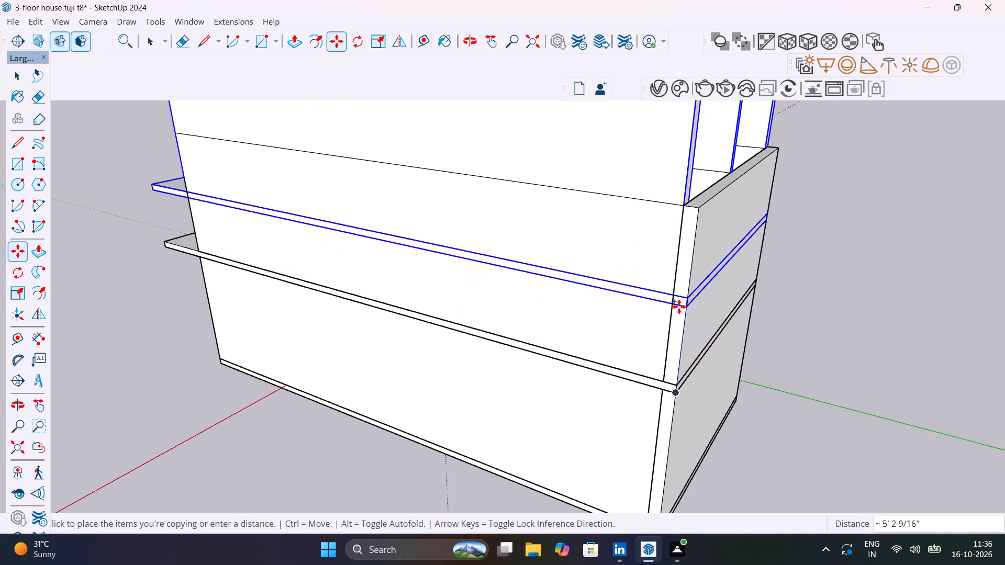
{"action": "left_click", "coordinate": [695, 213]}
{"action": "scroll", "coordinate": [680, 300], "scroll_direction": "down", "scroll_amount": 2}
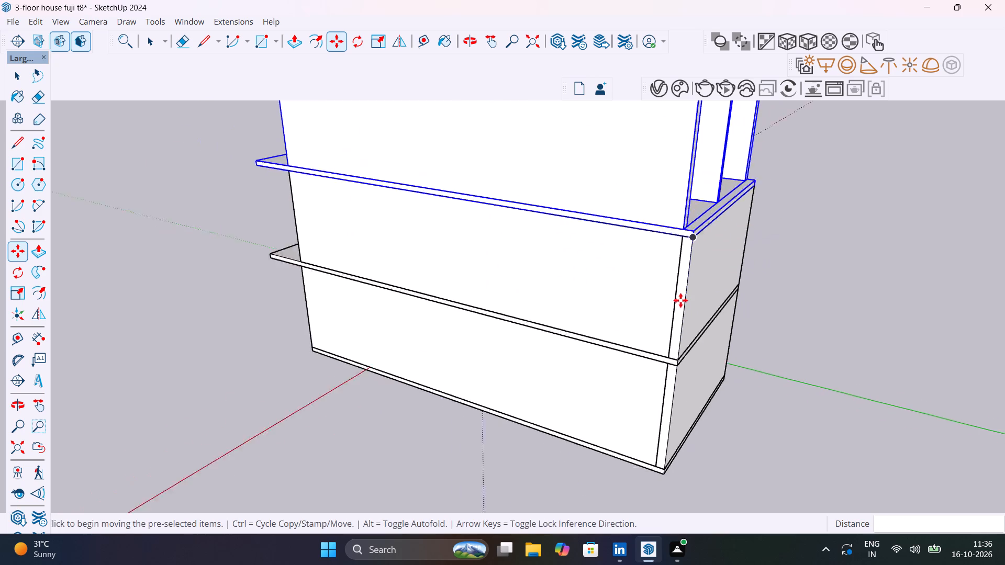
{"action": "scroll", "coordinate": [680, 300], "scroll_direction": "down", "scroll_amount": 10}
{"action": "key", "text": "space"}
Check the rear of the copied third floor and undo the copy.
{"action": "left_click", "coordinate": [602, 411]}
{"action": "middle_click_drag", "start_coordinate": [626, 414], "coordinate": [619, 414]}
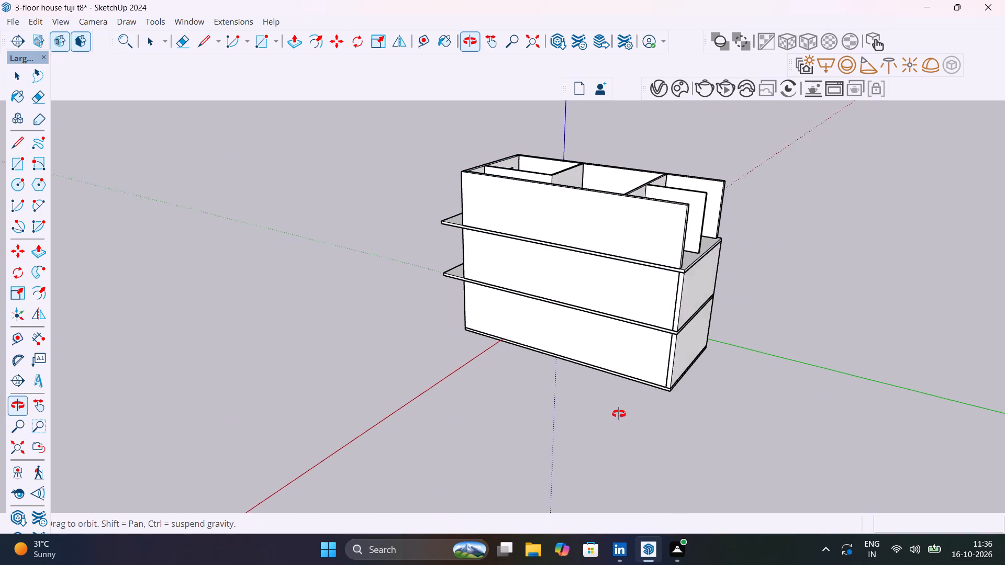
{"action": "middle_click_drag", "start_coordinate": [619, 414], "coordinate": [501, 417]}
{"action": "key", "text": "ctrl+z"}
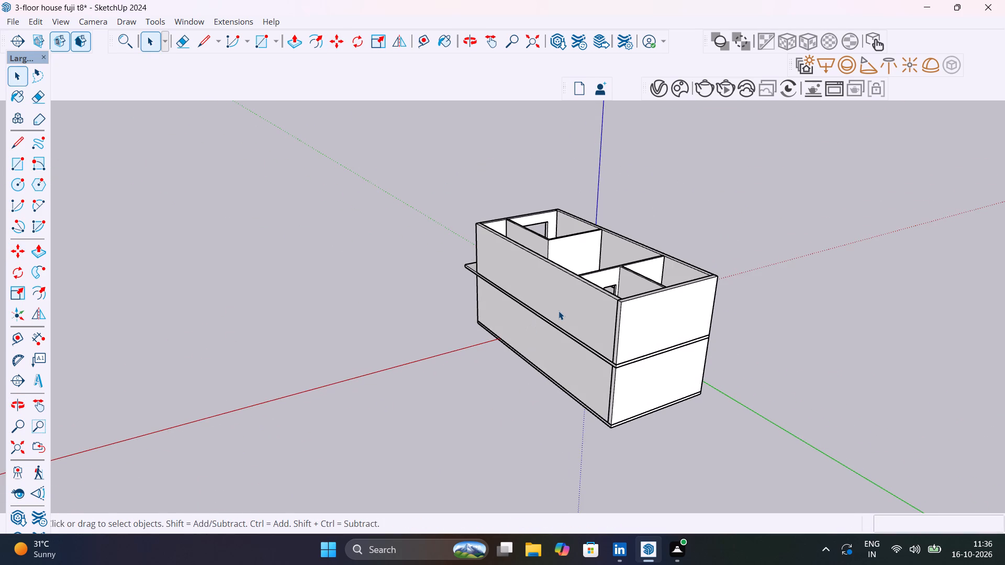
Group the upper floor's rear wall together with the existing wall group.
{"action": "left_click", "coordinate": [560, 309]}
{"action": "left_click", "coordinate": [670, 323], "text": "shift"}
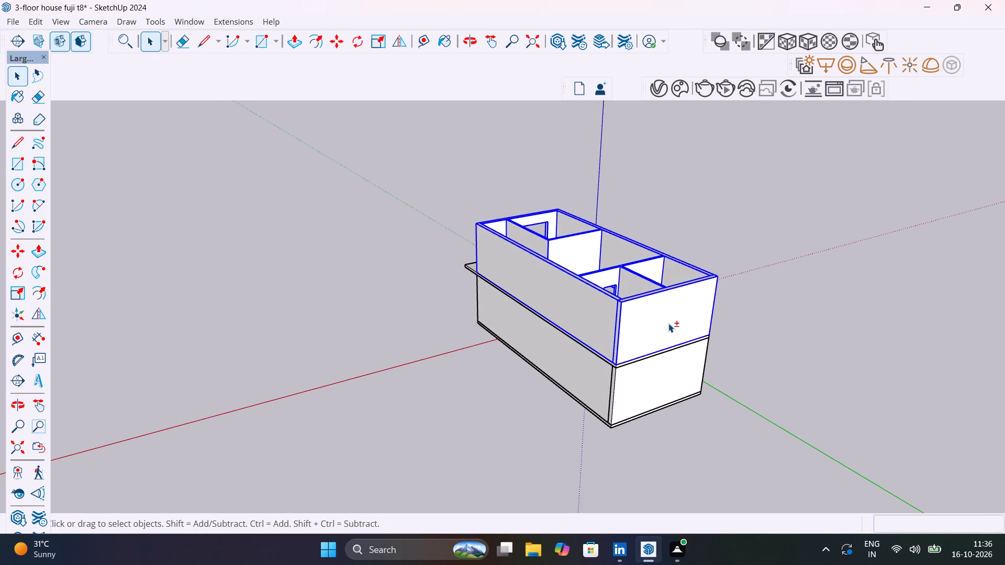
{"action": "right_click", "coordinate": [668, 323], "text": "shift"}
{"action": "left_click", "coordinate": [712, 143], "text": "shift"}
Copy the complete upper-floor wall group and its balcony slab 10' 6" straight up to form the third floor.
{"action": "middle_click_drag", "start_coordinate": [562, 351], "coordinate": [759, 412]}
{"action": "scroll", "coordinate": [579, 268], "scroll_direction": "up", "scroll_amount": 6}
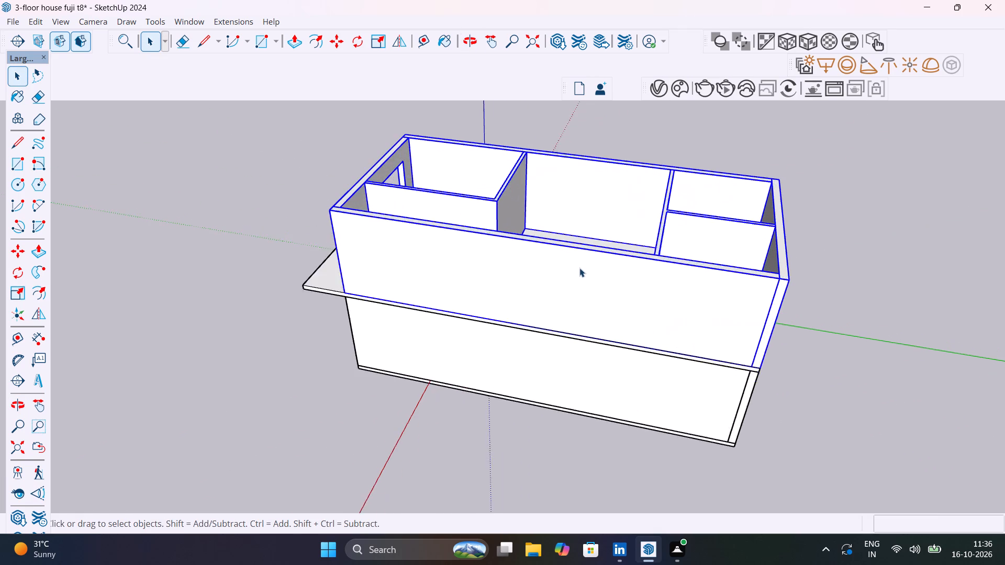
{"action": "scroll", "coordinate": [579, 268], "scroll_direction": "up", "scroll_amount": 1}
{"action": "left_click", "coordinate": [316, 296], "text": "shift"}
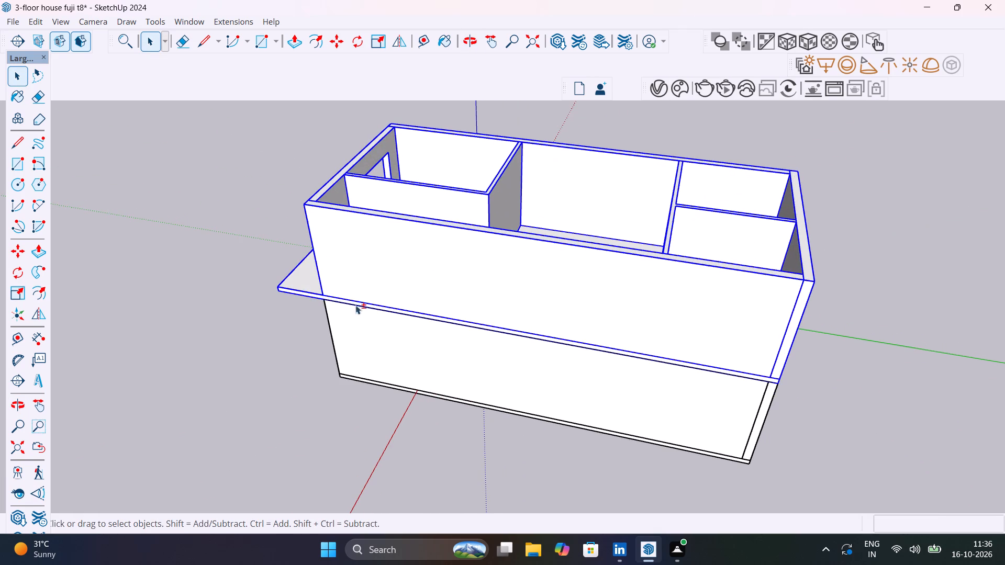
{"action": "middle_click_drag", "start_coordinate": [571, 376], "coordinate": [447, 328]}
{"action": "key", "text": "m"}
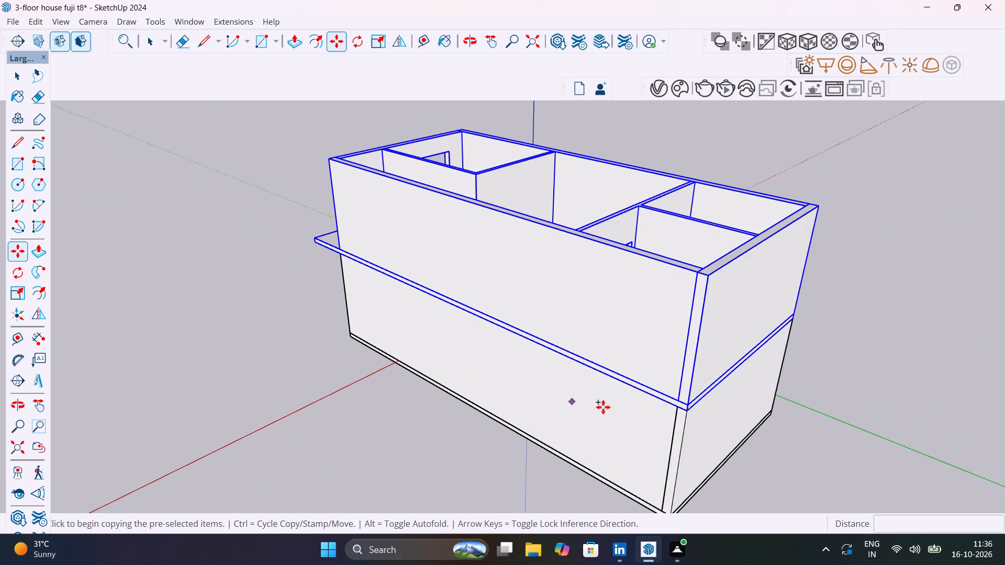
{"action": "left_click", "coordinate": [686, 414]}
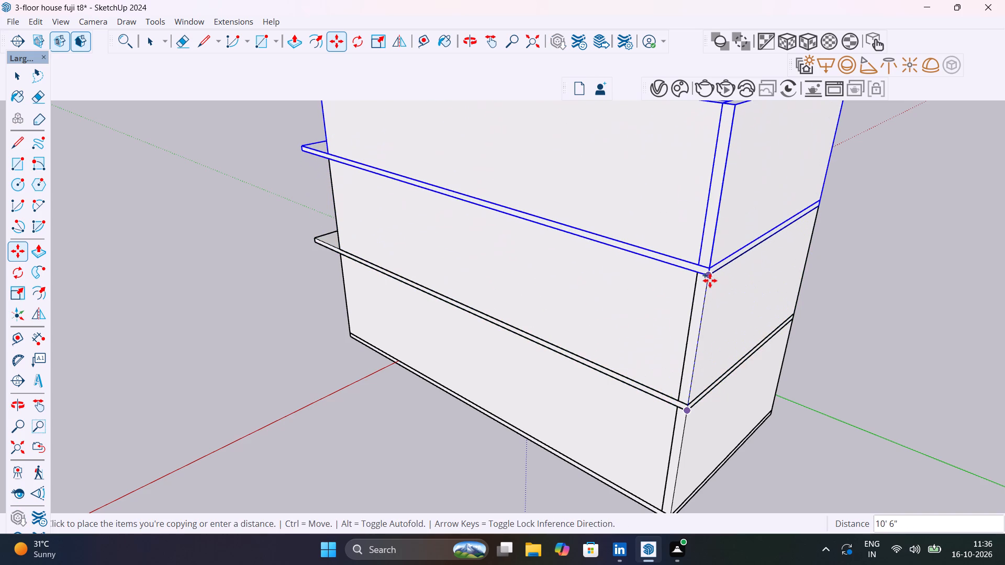
{"action": "left_click", "coordinate": [710, 280]}
{"action": "middle_click_drag", "start_coordinate": [764, 344], "coordinate": [818, 346]}
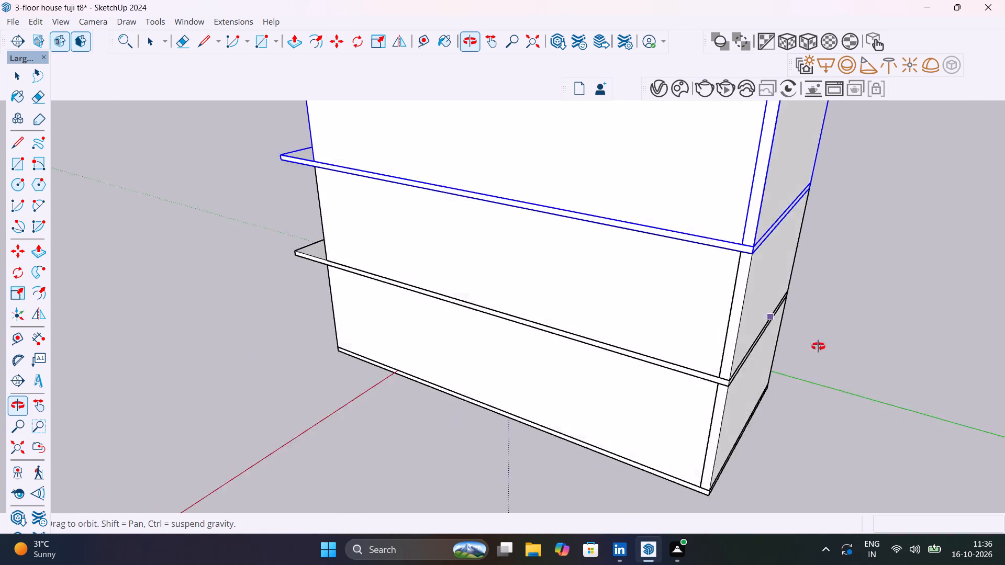
{"action": "middle_click_drag", "start_coordinate": [818, 346], "coordinate": [873, 345]}
{"action": "key", "text": "space"}
{"action": "left_click", "coordinate": [314, 422]}
Examine the three-storey house from the front, at eye level and from above.
{"action": "middle_click_drag", "start_coordinate": [317, 426], "coordinate": [696, 406]}
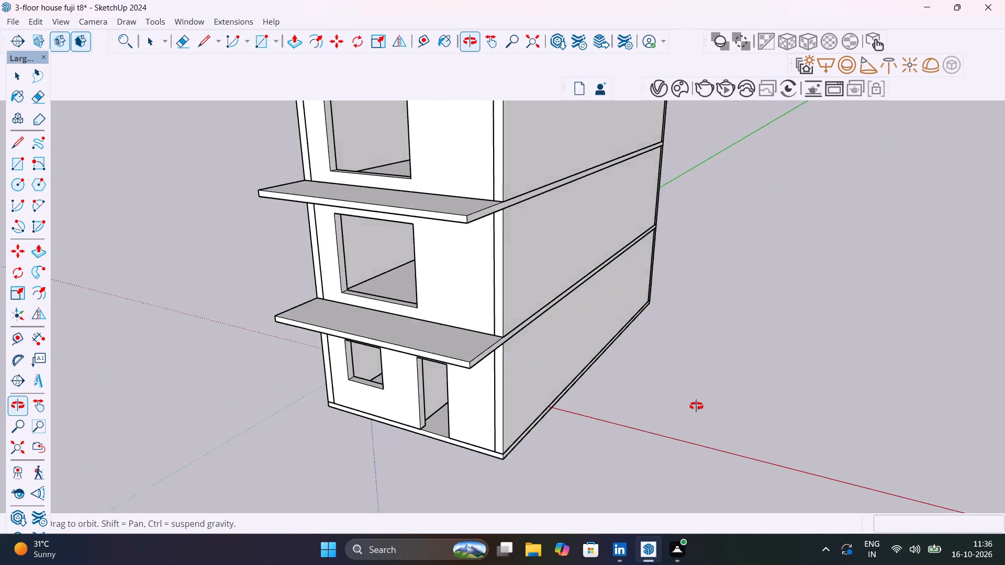
{"action": "middle_click_drag", "start_coordinate": [696, 406], "coordinate": [697, 406]}
{"action": "scroll", "coordinate": [697, 406], "scroll_direction": "down", "scroll_amount": 6}
{"action": "middle_click_drag", "start_coordinate": [688, 434], "coordinate": [791, 409]}
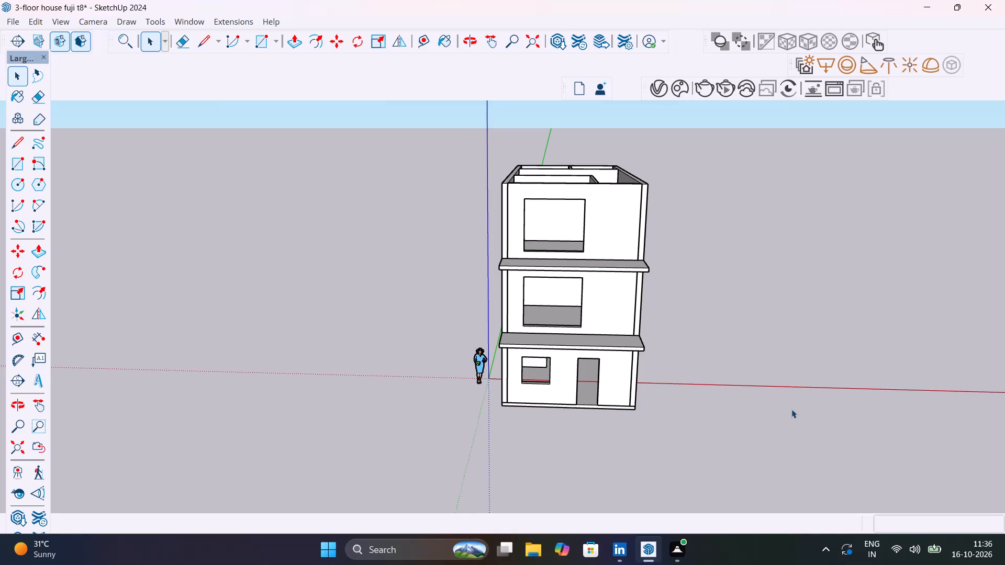
{"action": "middle_click_drag", "start_coordinate": [708, 340], "coordinate": [674, 337]}
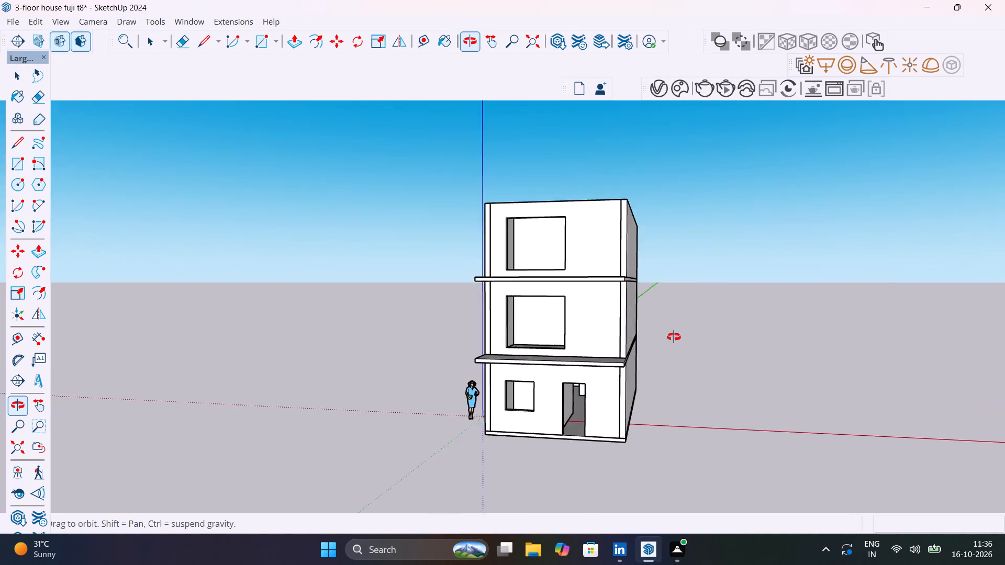
{"action": "middle_click_drag", "start_coordinate": [674, 337], "coordinate": [721, 366]}
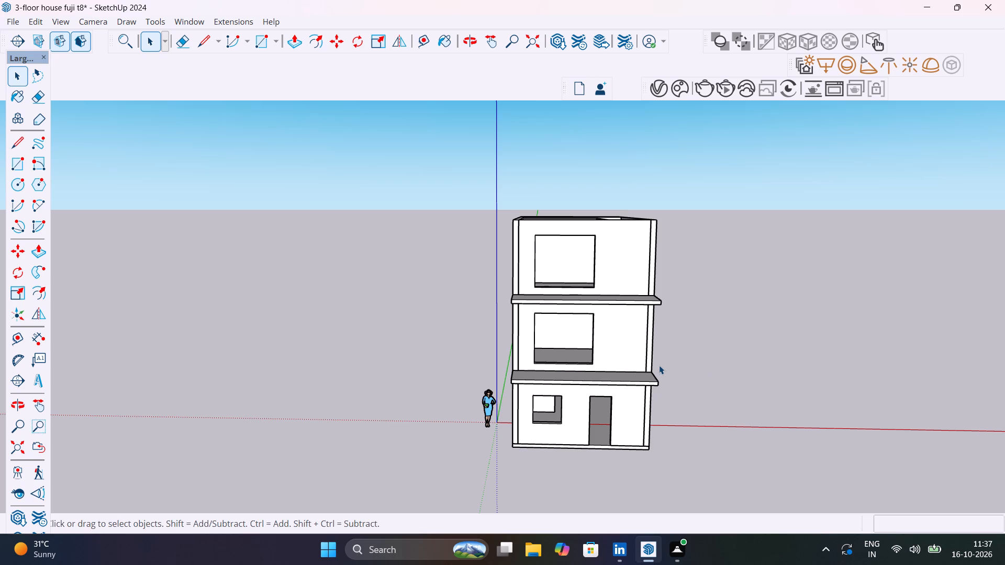
{"action": "scroll", "coordinate": [626, 317], "scroll_direction": "up", "scroll_amount": 2}
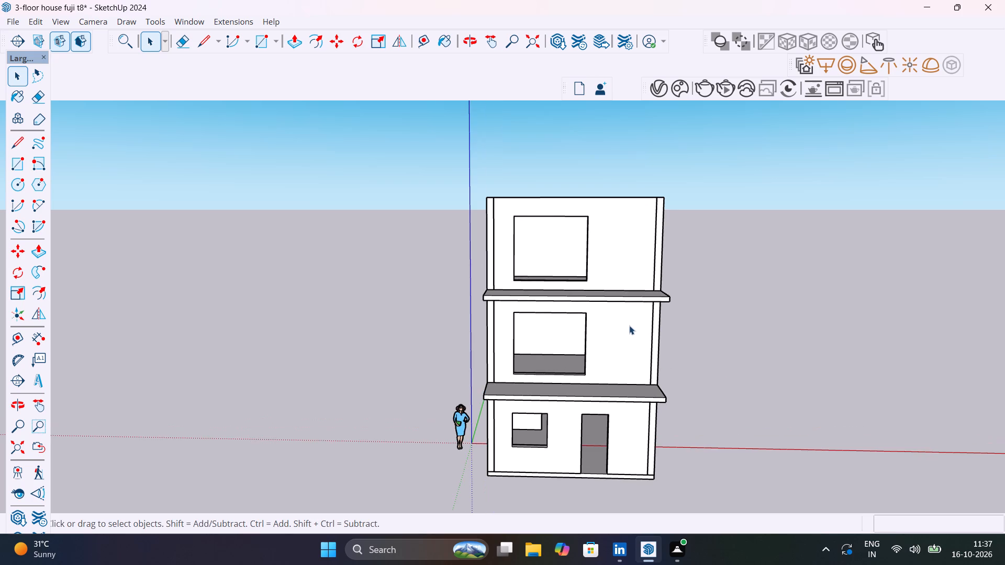
{"action": "middle_click_drag", "start_coordinate": [629, 325], "coordinate": [607, 400]}
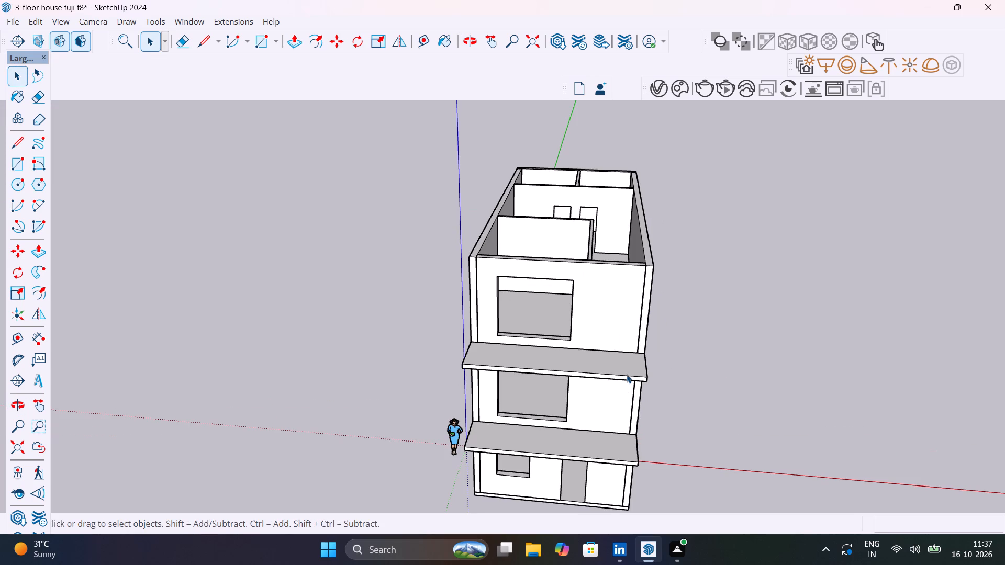
Copy the third floor's balcony slab 10' 6" straight up onto the top of the walls as the roof slab.
{"action": "left_click", "coordinate": [627, 372]}
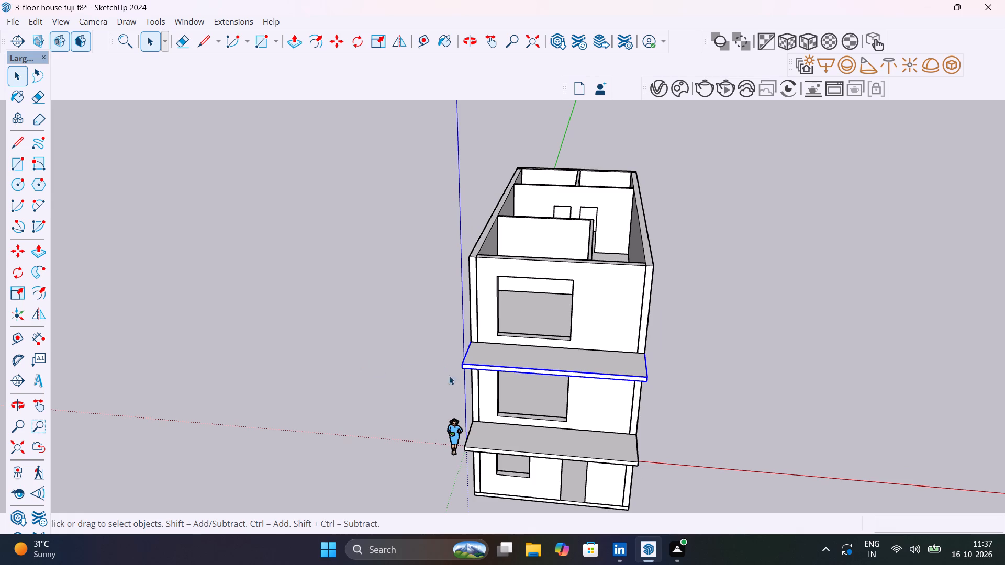
{"action": "middle_click_drag", "start_coordinate": [490, 370], "coordinate": [763, 366]}
{"action": "scroll", "coordinate": [613, 314], "scroll_direction": "up", "scroll_amount": 2}
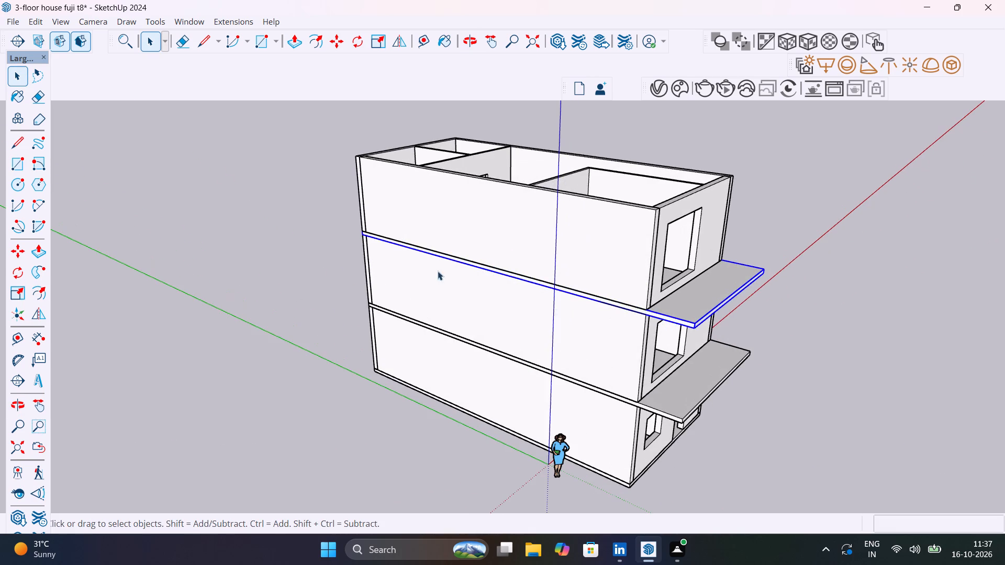
{"action": "middle_click_drag", "start_coordinate": [463, 284], "coordinate": [843, 298]}
{"action": "scroll", "coordinate": [497, 289], "scroll_direction": "up", "scroll_amount": 5}
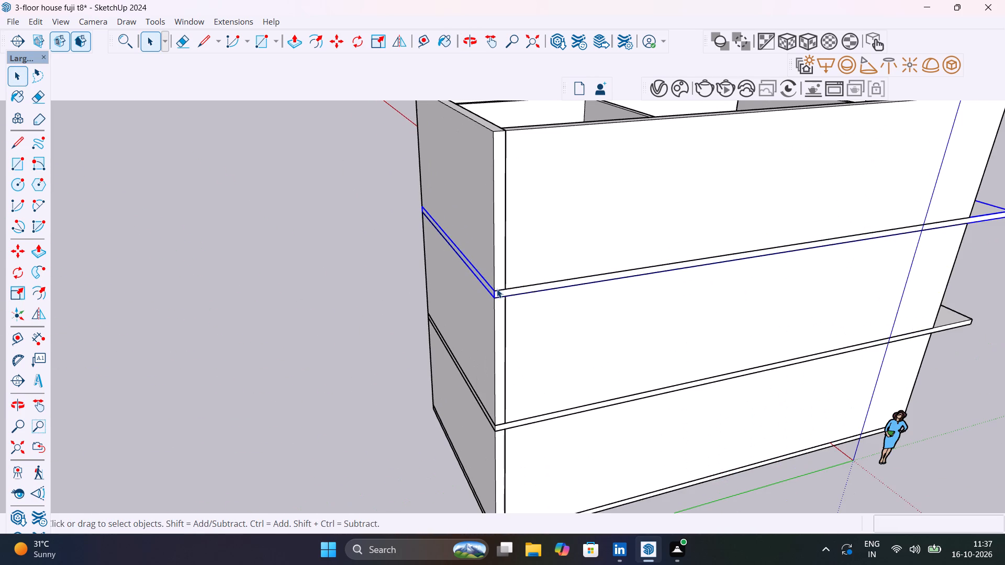
{"action": "key", "text": "m"}
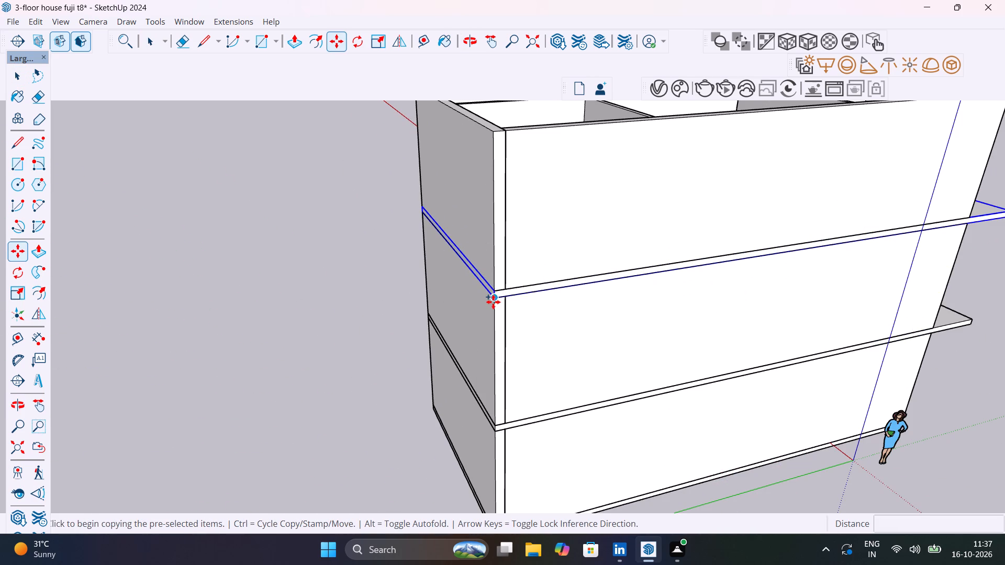
{"action": "left_click", "coordinate": [493, 302]}
{"action": "scroll", "coordinate": [505, 256], "scroll_direction": "down", "scroll_amount": 7}
{"action": "left_click", "coordinate": [499, 198]}
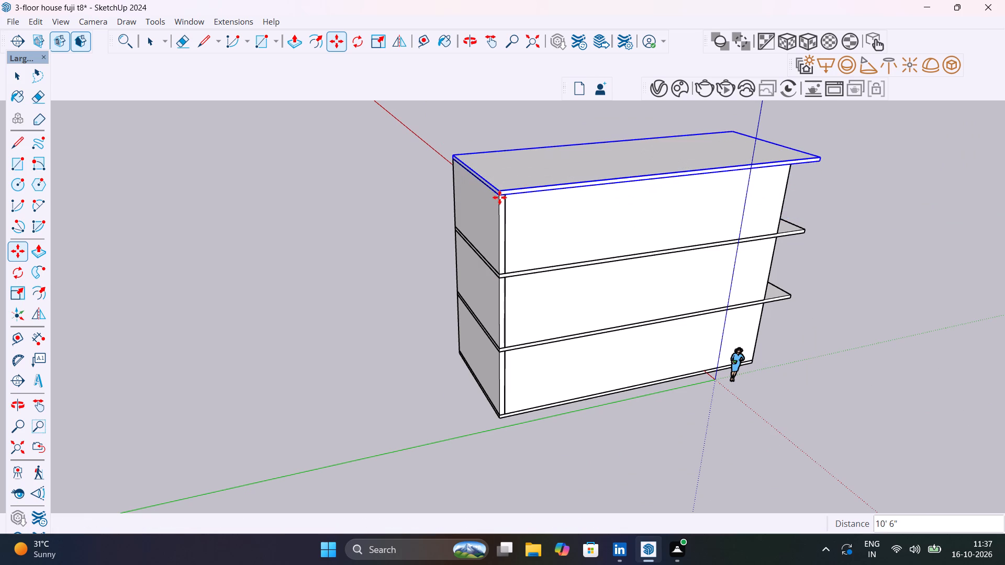
{"action": "scroll", "coordinate": [619, 317], "scroll_direction": "down", "scroll_amount": 1}
{"action": "middle_click_drag", "start_coordinate": [619, 317], "coordinate": [280, 309]}
{"action": "scroll", "coordinate": [537, 305], "scroll_direction": "down", "scroll_amount": 6}
{"action": "middle_click_drag", "start_coordinate": [541, 317], "coordinate": [531, 312]}
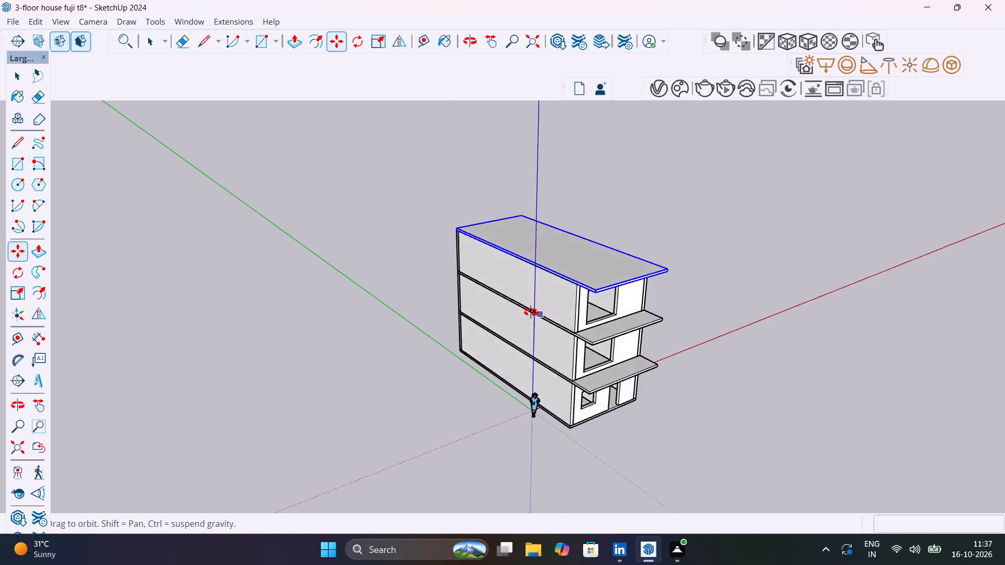
{"action": "middle_click_drag", "start_coordinate": [531, 312], "coordinate": [345, 284]}
{"action": "key", "text": "space"}
{"action": "left_click", "coordinate": [661, 356]}
Examine the roofed three-storey house from the front, from the side and from above, checking the facade openings and slab overhangs.
{"action": "scroll", "coordinate": [656, 361], "scroll_direction": "up", "scroll_amount": 5}
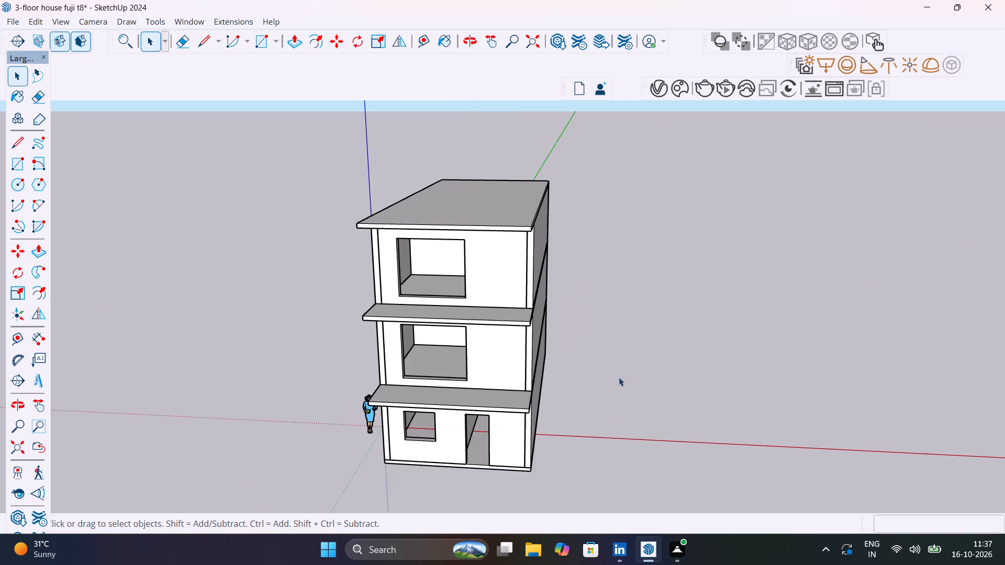
{"action": "middle_click_drag", "start_coordinate": [619, 375], "coordinate": [646, 323]}
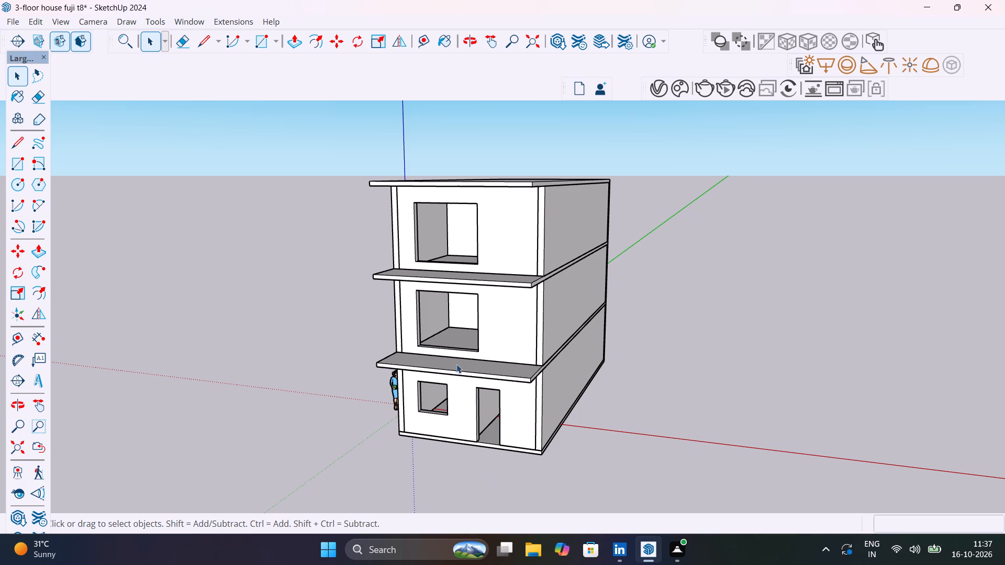
{"action": "scroll", "coordinate": [456, 367], "scroll_direction": "down", "scroll_amount": 2}
{"action": "middle_click_drag", "start_coordinate": [460, 386], "coordinate": [530, 367]}
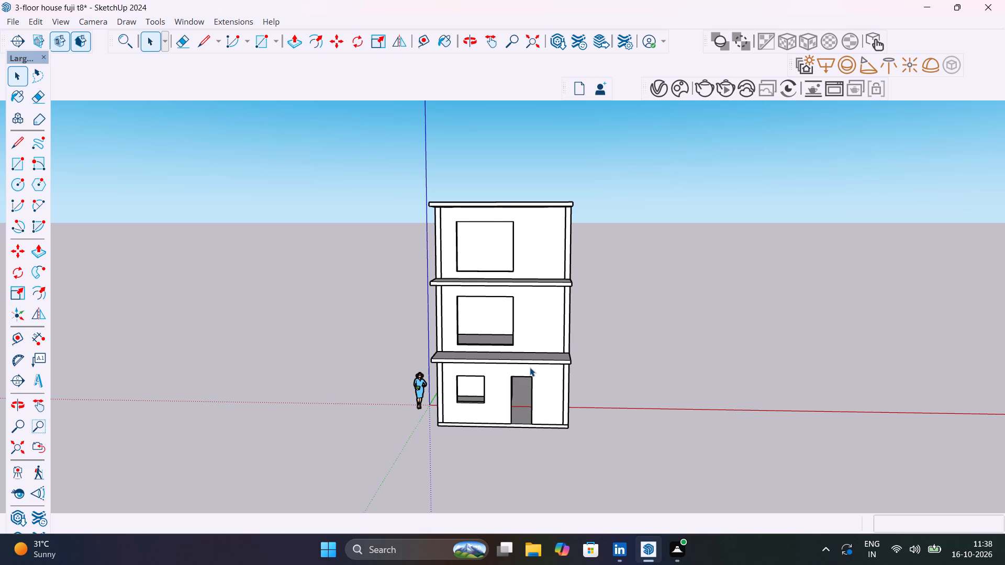
{"action": "scroll", "coordinate": [544, 345], "scroll_direction": "down", "scroll_amount": 2}
{"action": "middle_click_drag", "start_coordinate": [556, 347], "coordinate": [547, 344]}
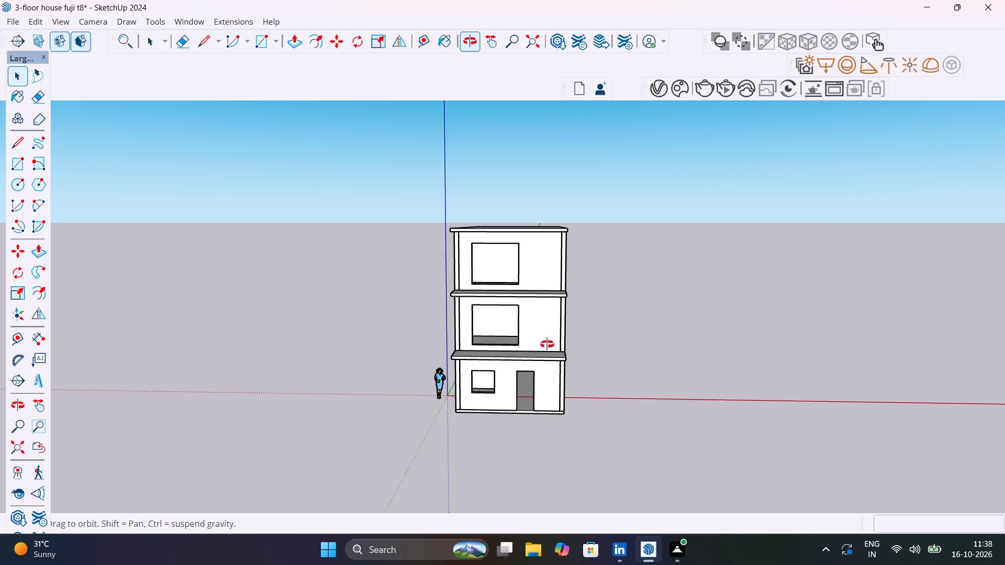
{"action": "middle_click_drag", "start_coordinate": [547, 344], "coordinate": [466, 434]}
{"action": "scroll", "coordinate": [466, 434], "scroll_direction": "down", "scroll_amount": 1}
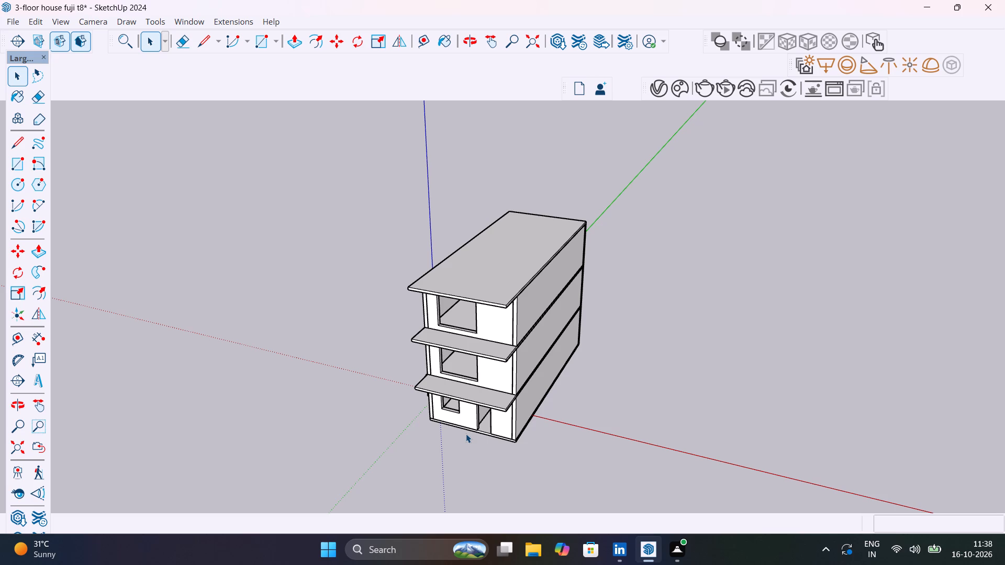
{"action": "middle_click_drag", "start_coordinate": [543, 396], "coordinate": [619, 302]}
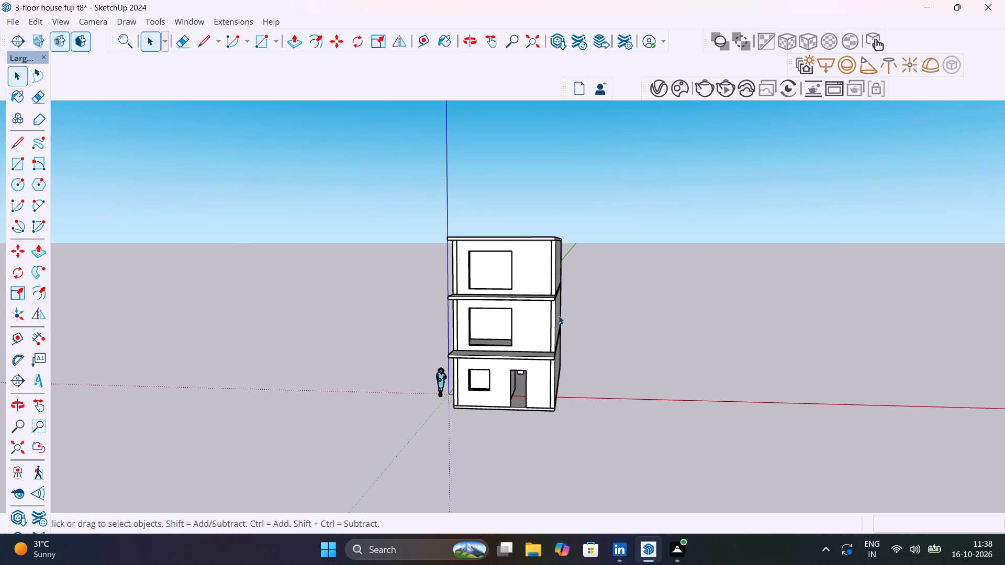
{"action": "scroll", "coordinate": [521, 338], "scroll_direction": "up", "scroll_amount": 7}
{"action": "middle_click_drag", "start_coordinate": [569, 359], "coordinate": [828, 366]}
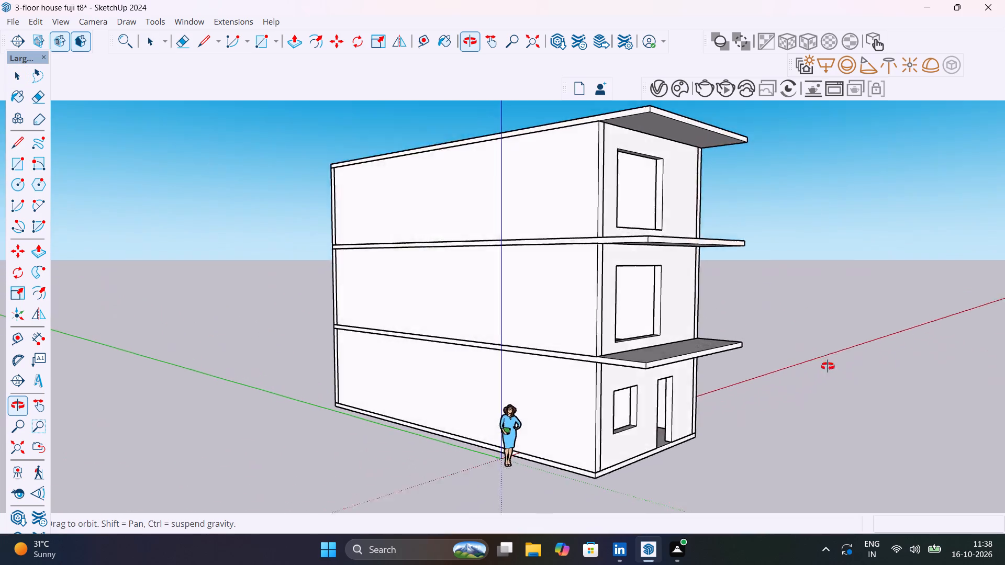
{"action": "middle_click_drag", "start_coordinate": [828, 366], "coordinate": [572, 386]}
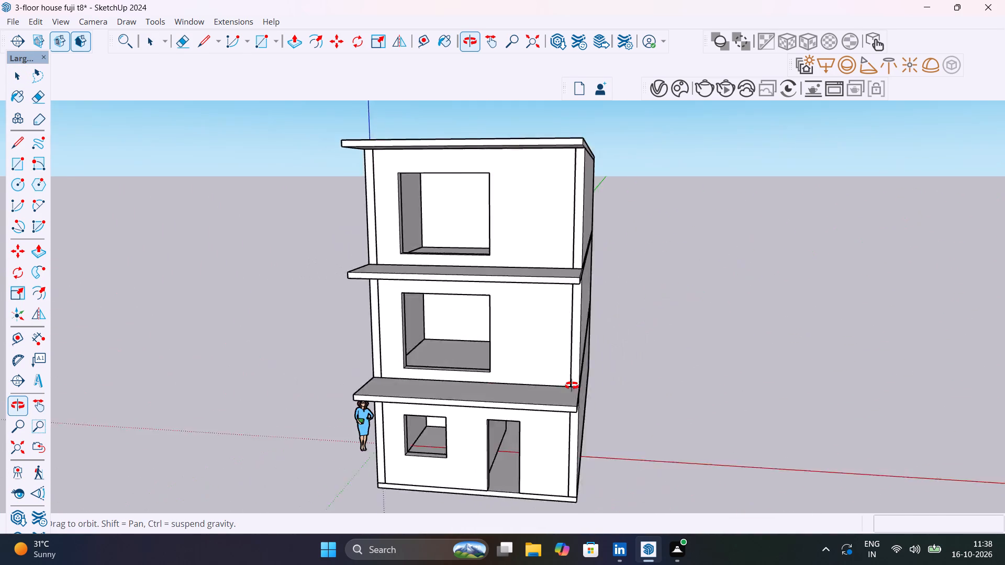
{"action": "middle_click_drag", "start_coordinate": [572, 386], "coordinate": [593, 384]}
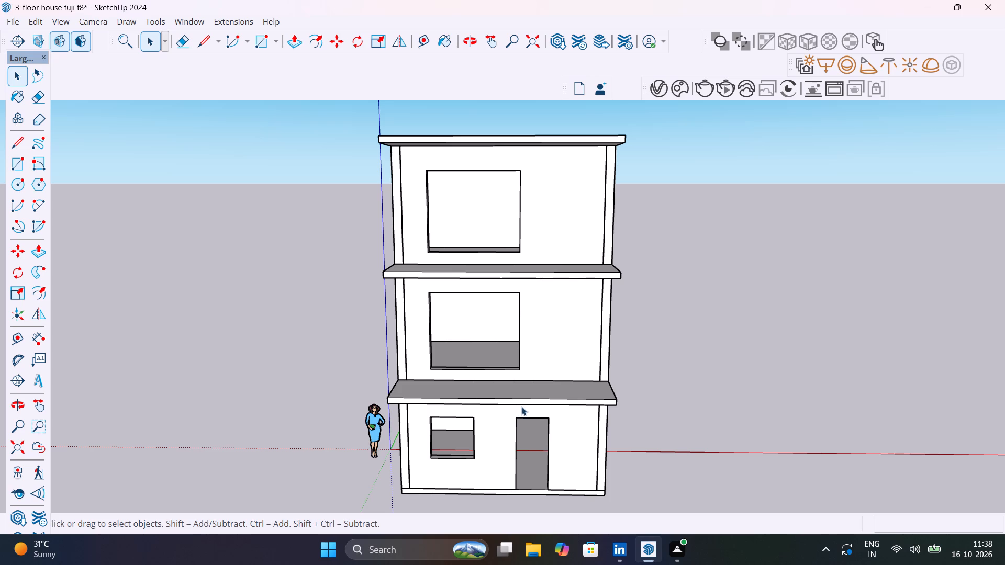
{"action": "middle_click_drag", "start_coordinate": [522, 405], "coordinate": [515, 467]}
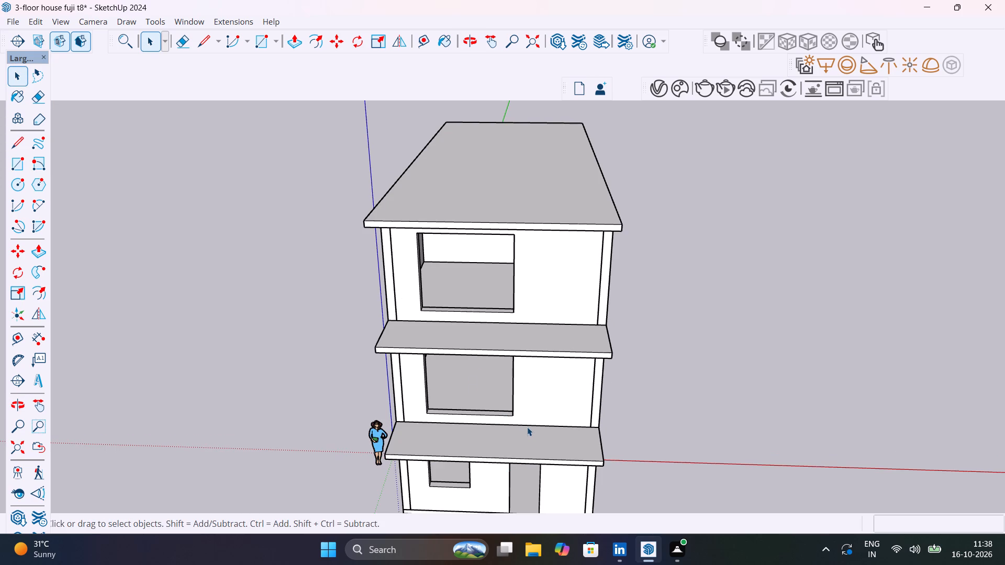
{"action": "scroll", "coordinate": [527, 432], "scroll_direction": "up", "scroll_amount": 2}
{"action": "middle_click_drag", "start_coordinate": [544, 445], "coordinate": [587, 364]}
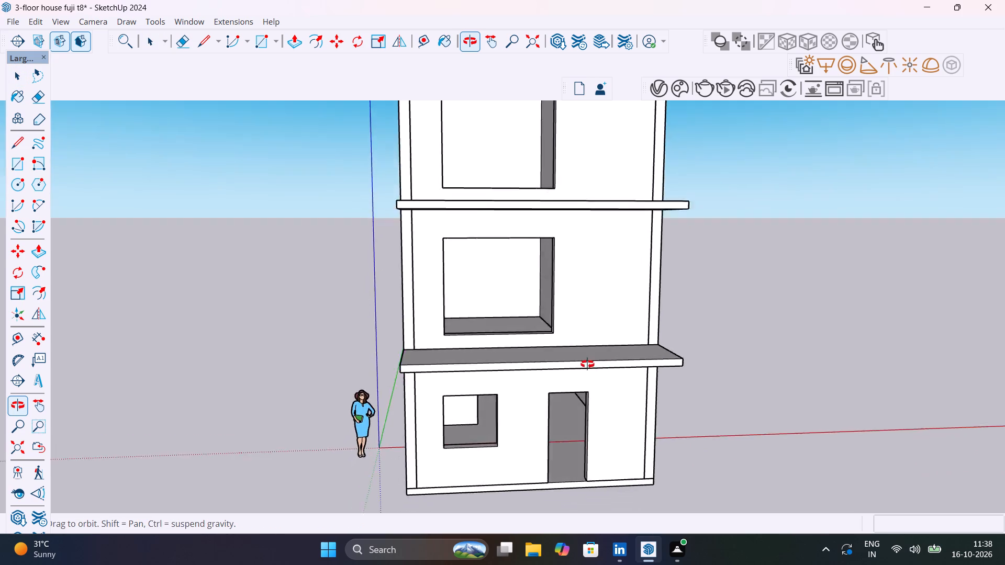
{"action": "middle_click_drag", "start_coordinate": [587, 364], "coordinate": [571, 369]}
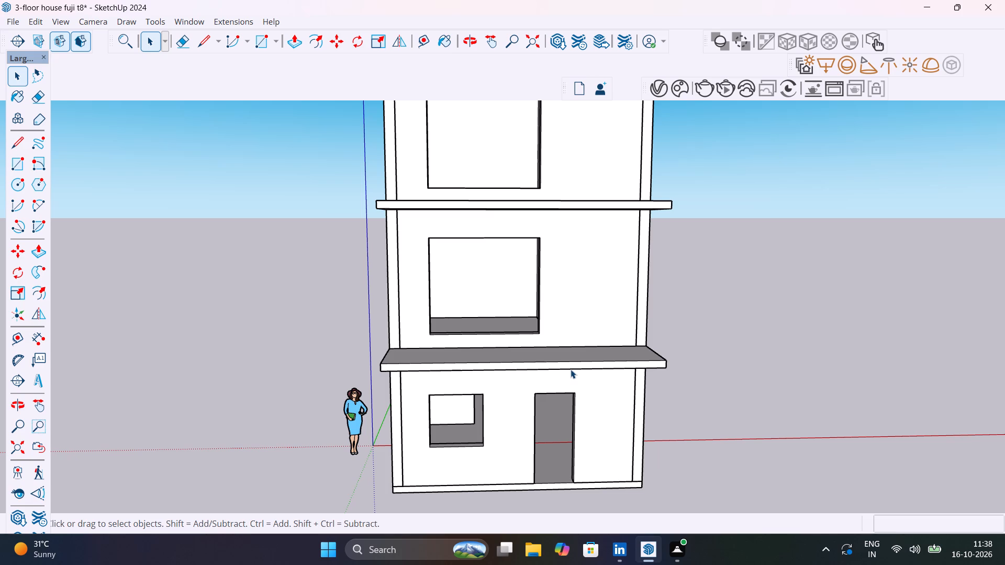
{"action": "middle_click_drag", "start_coordinate": [572, 361], "coordinate": [568, 412]}
{"action": "middle_click_drag", "start_coordinate": [568, 412], "coordinate": [568, 436]}
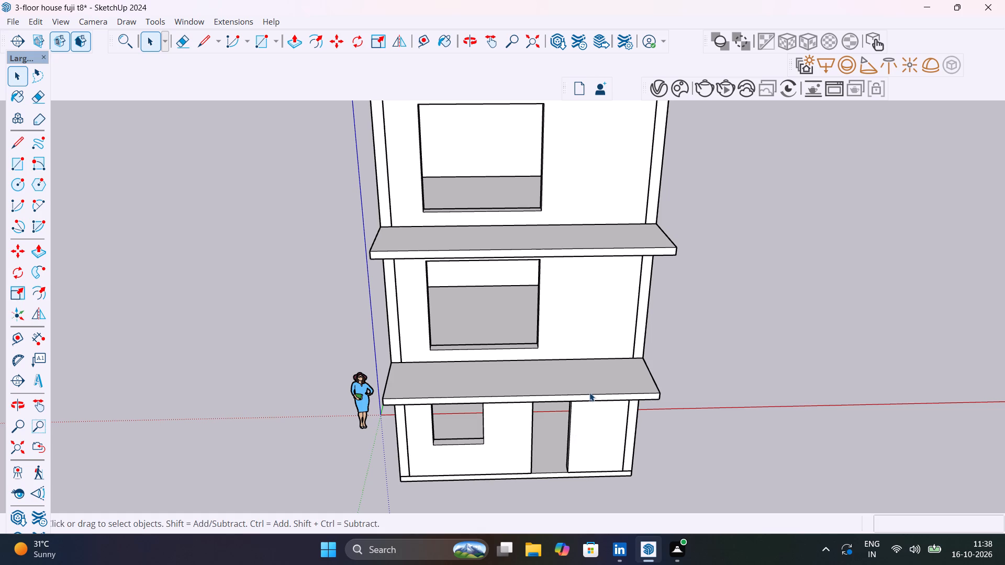
{"action": "middle_click_drag", "start_coordinate": [589, 392], "coordinate": [674, 329], "text": "shift"}
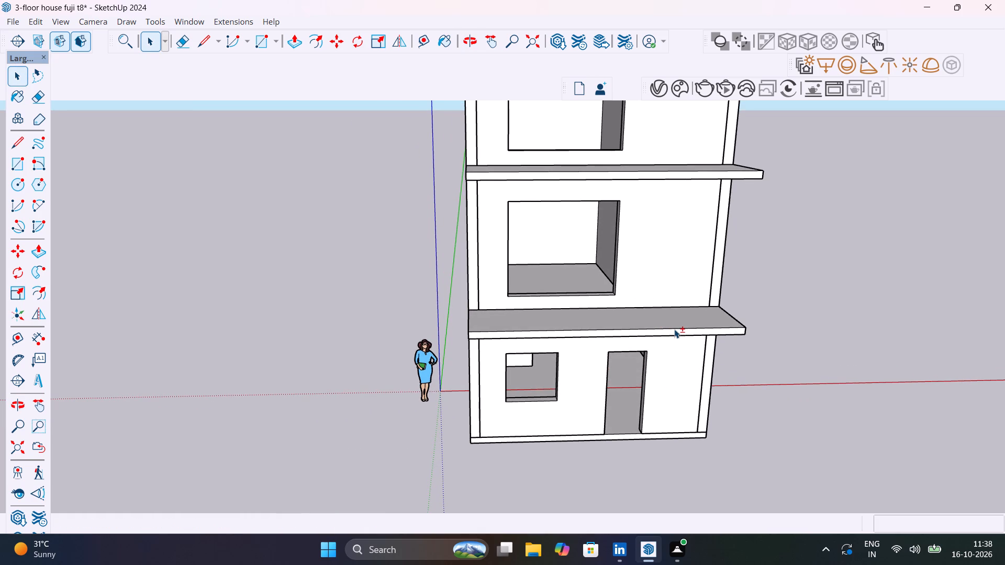
{"action": "scroll", "coordinate": [596, 256], "scroll_direction": "down", "scroll_amount": 5}
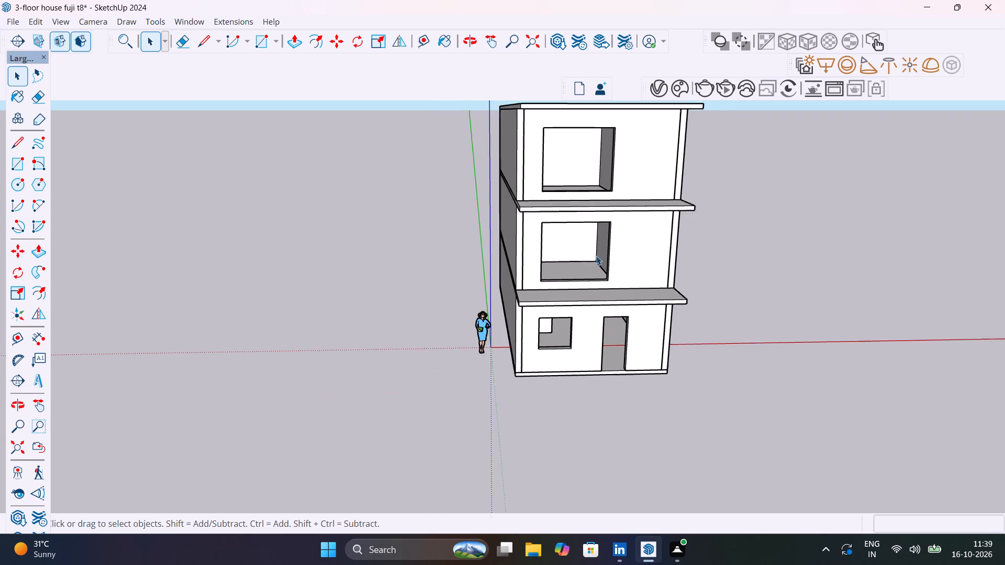
{"action": "middle_click_drag", "start_coordinate": [602, 272], "coordinate": [601, 321], "text": "shift"}
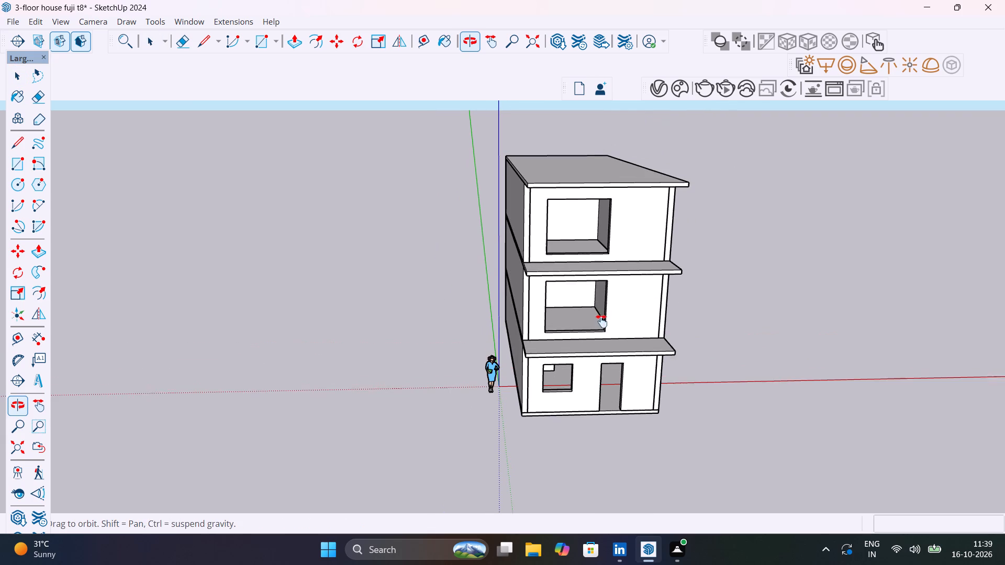
{"action": "middle_click_drag", "start_coordinate": [601, 321], "coordinate": [564, 297], "text": "shift"}
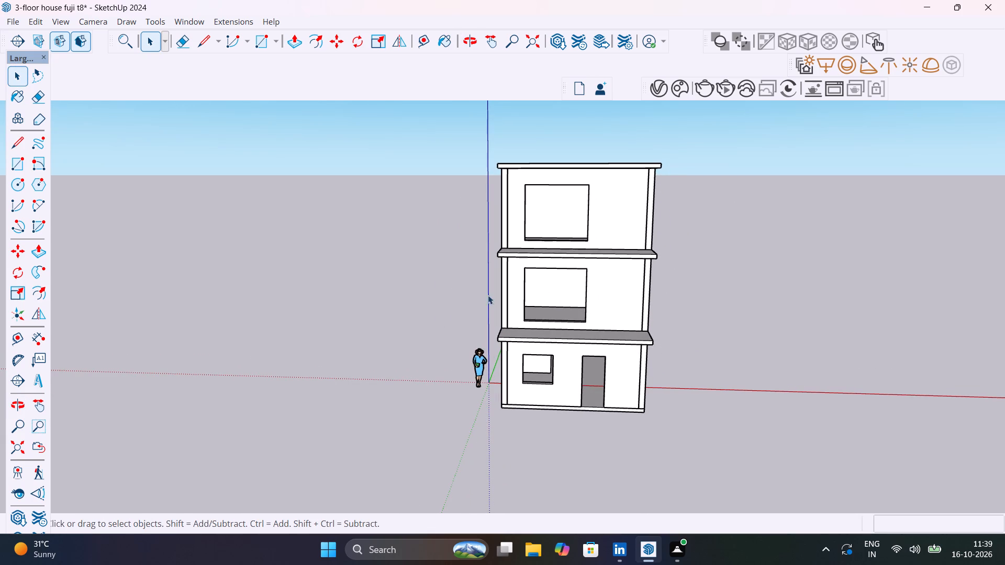
Inspect the long side wall and the projecting balcony slabs closer up from the front corner of the house.
{"action": "scroll", "coordinate": [493, 272], "scroll_direction": "up", "scroll_amount": 9}
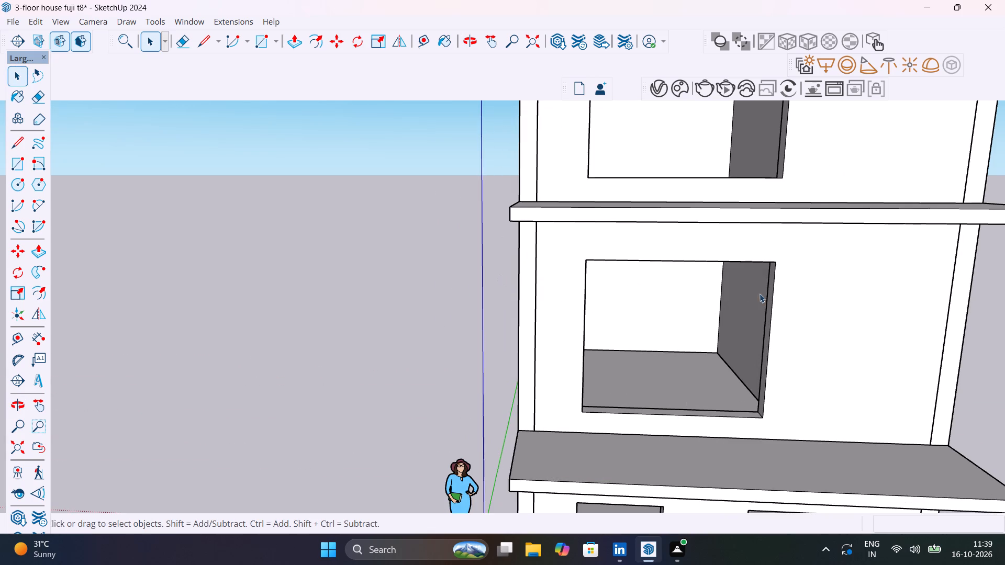
{"action": "middle_click_drag", "start_coordinate": [642, 324], "coordinate": [724, 330]}
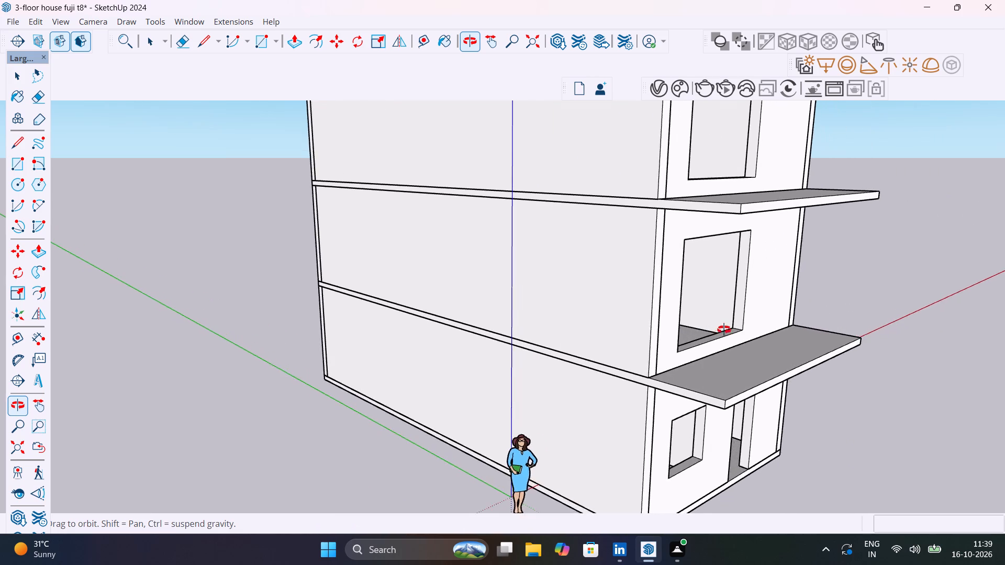
{"action": "middle_click_drag", "start_coordinate": [724, 330], "coordinate": [812, 345]}
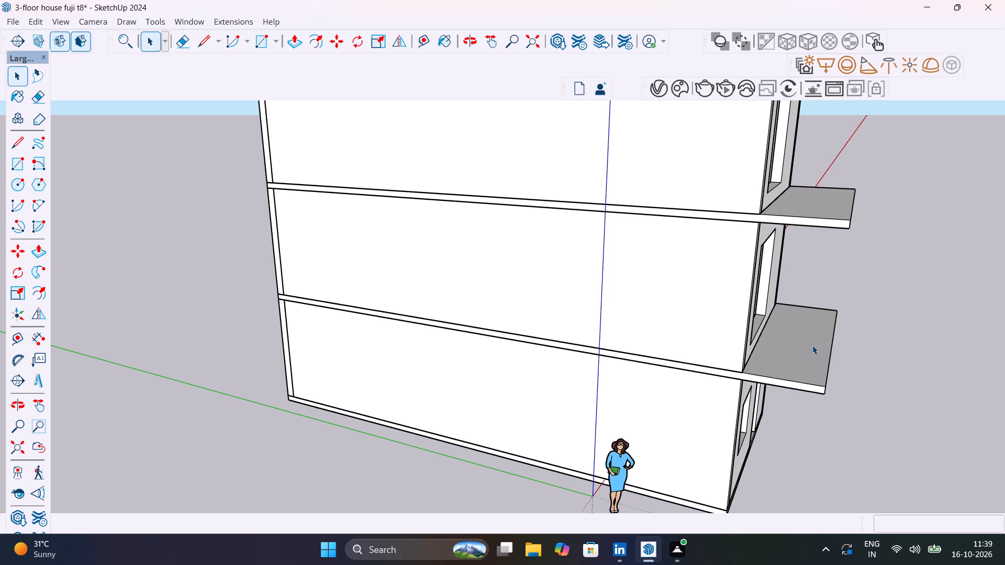
{"action": "scroll", "coordinate": [683, 374], "scroll_direction": "down", "scroll_amount": 2}
{"action": "middle_click_drag", "start_coordinate": [701, 372], "coordinate": [596, 345]}
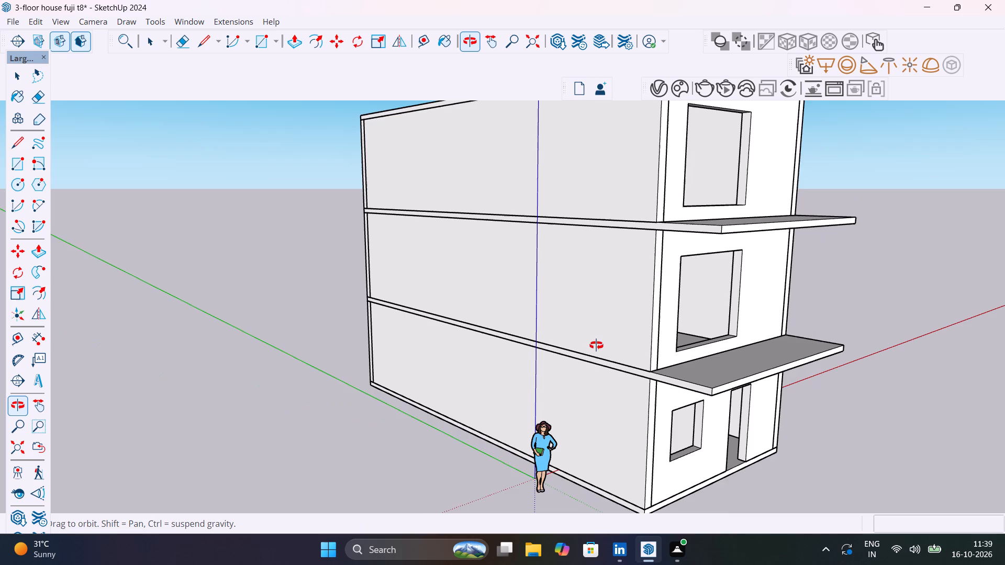
{"action": "middle_click_drag", "start_coordinate": [596, 345], "coordinate": [548, 345]}
{"action": "scroll", "coordinate": [596, 346], "scroll_direction": "down", "scroll_amount": 1}
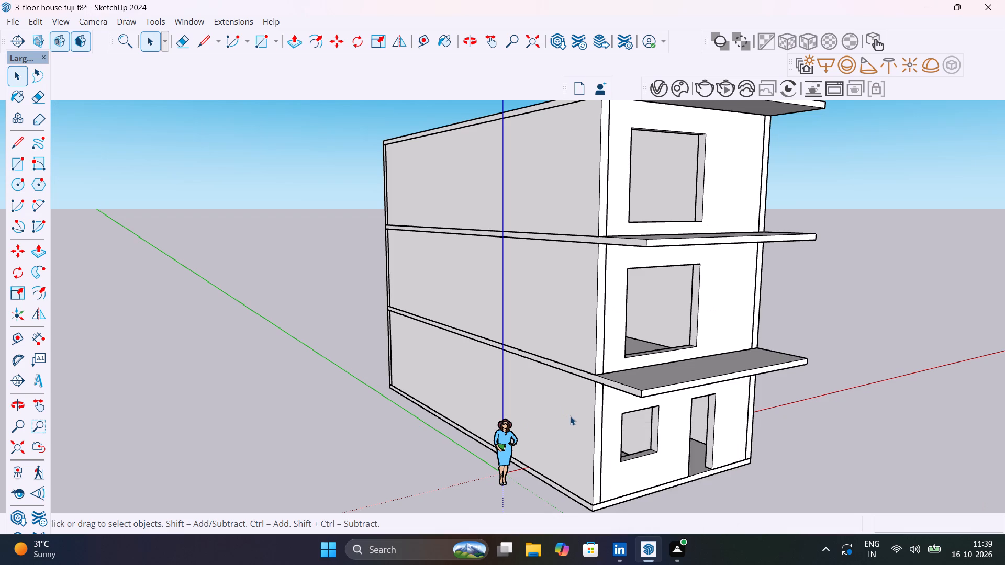
{"action": "middle_click_drag", "start_coordinate": [591, 416], "coordinate": [630, 425], "text": "shift"}
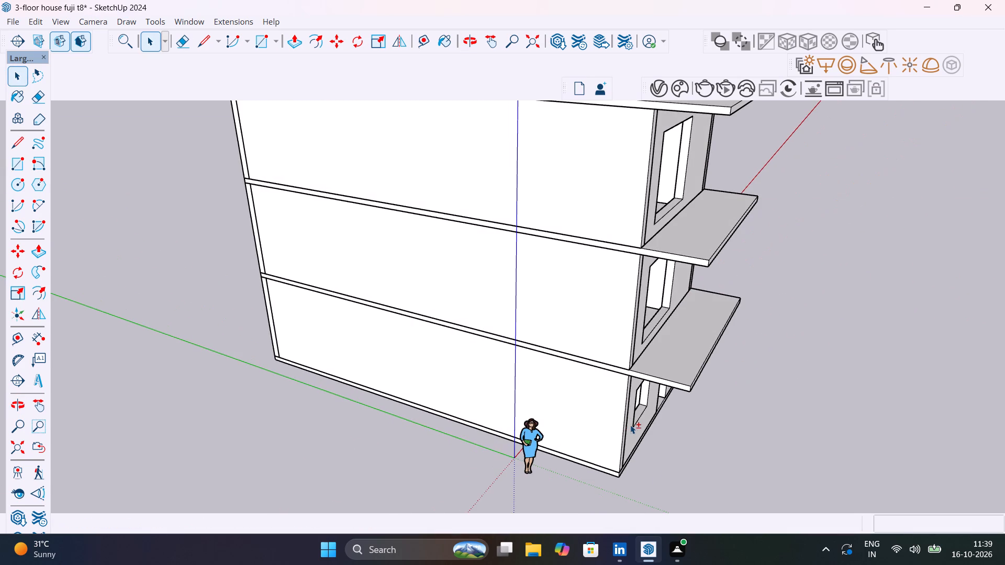
{"action": "middle_click_drag", "start_coordinate": [630, 425], "coordinate": [587, 388]}
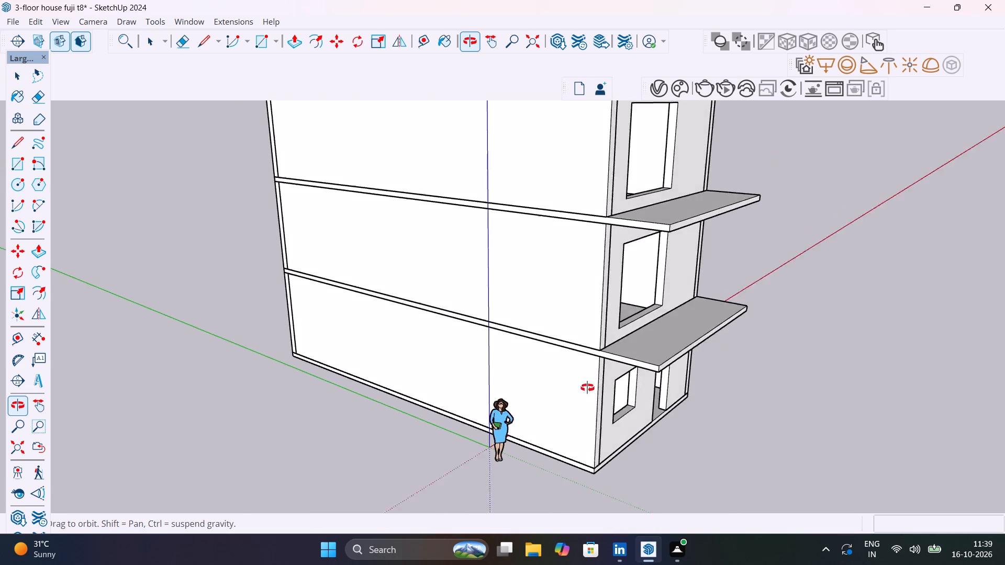
{"action": "middle_click_drag", "start_coordinate": [587, 388], "coordinate": [545, 364]}
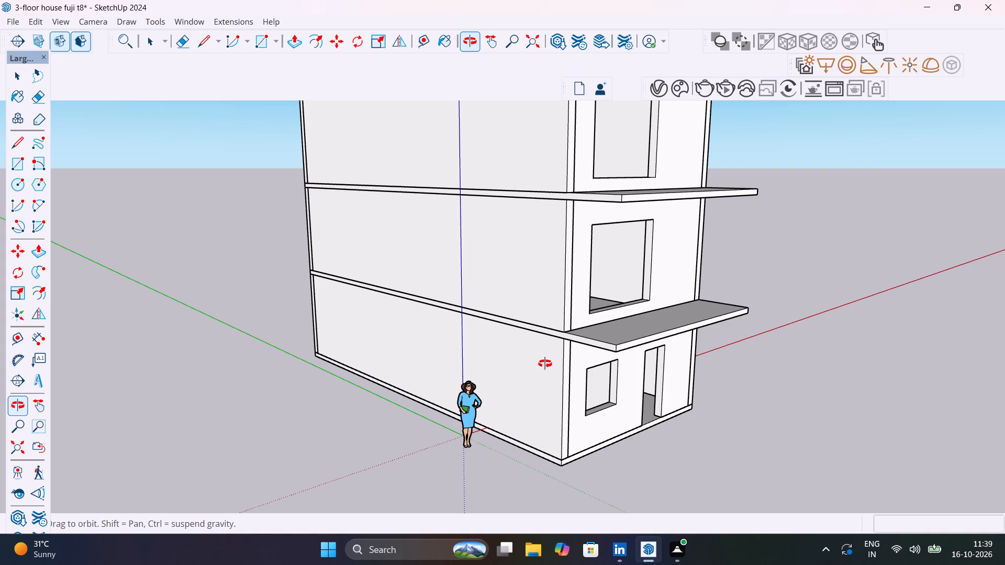
{"action": "middle_click_drag", "start_coordinate": [545, 364], "coordinate": [559, 383]}
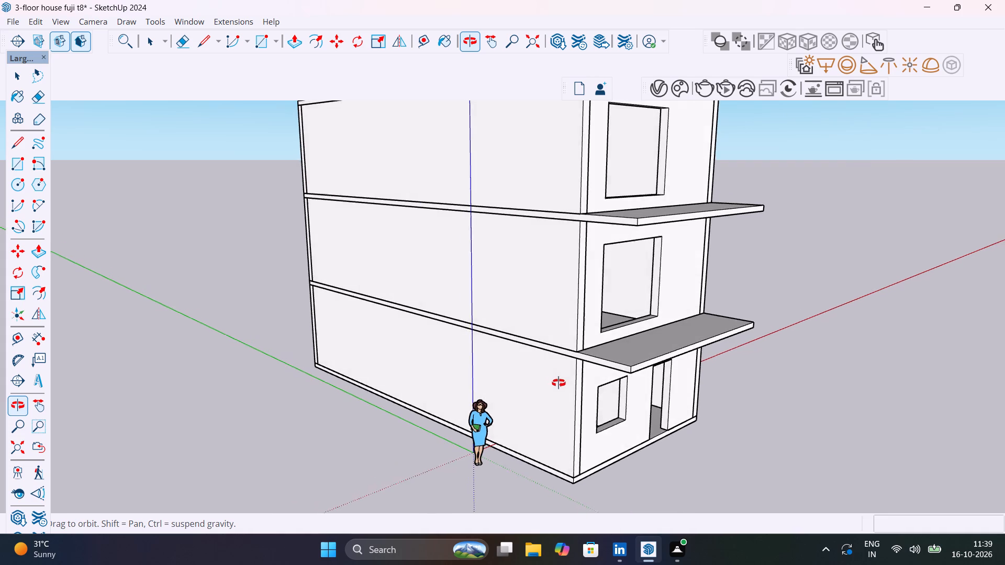
{"action": "middle_click_drag", "start_coordinate": [559, 383], "coordinate": [564, 422]}
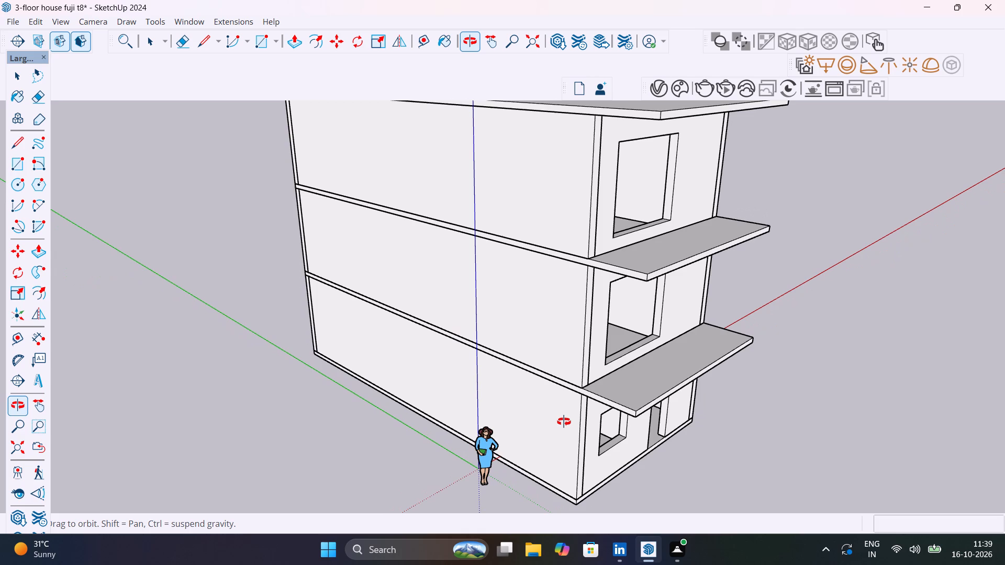
{"action": "middle_click_drag", "start_coordinate": [564, 422], "coordinate": [555, 422]}
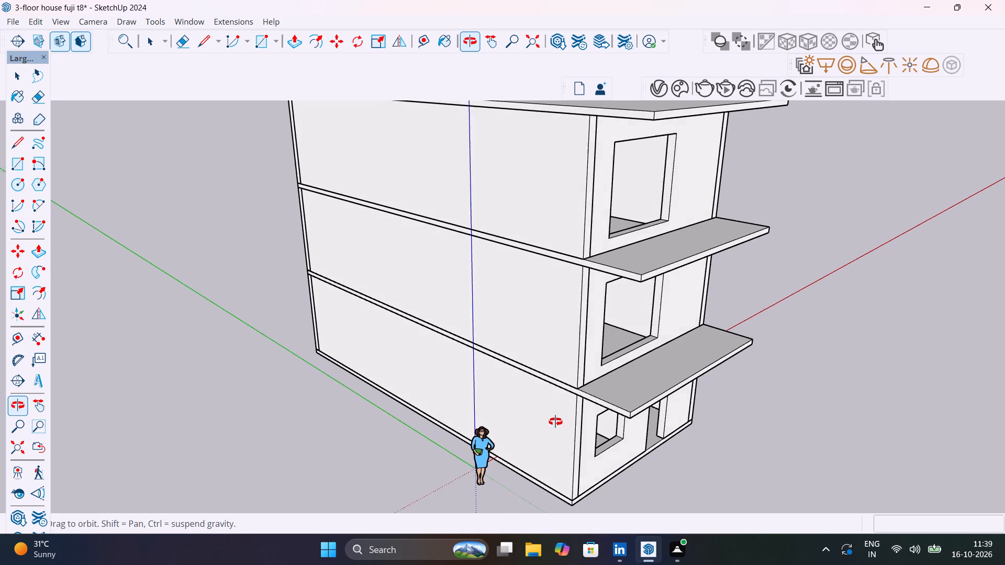
Place a vertical guide at the front corner of the long side wall, 42' 3" from its rear edge.
{"action": "middle_click_drag", "start_coordinate": [555, 422], "coordinate": [536, 423]}
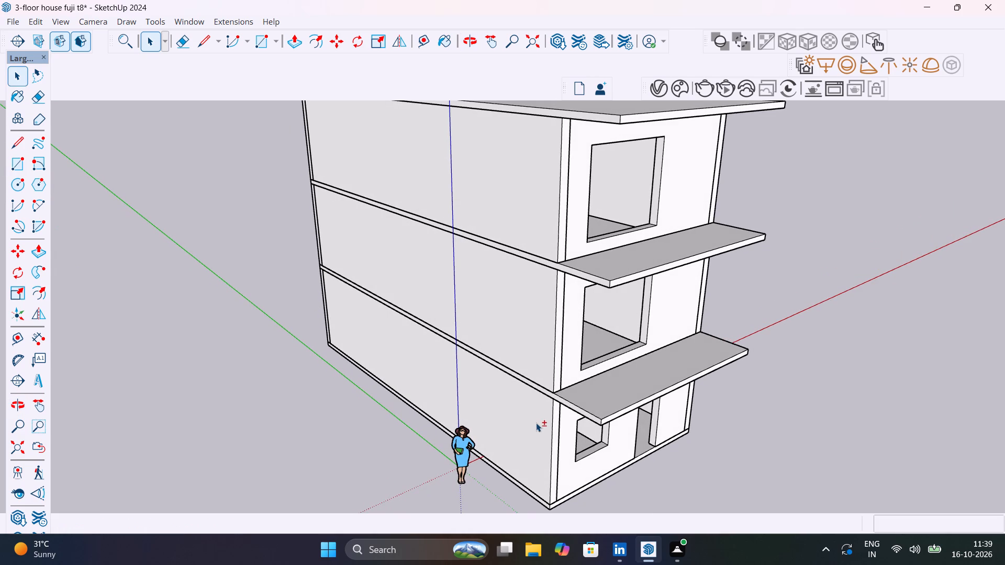
{"action": "scroll", "coordinate": [571, 275], "scroll_direction": "up", "scroll_amount": 1}
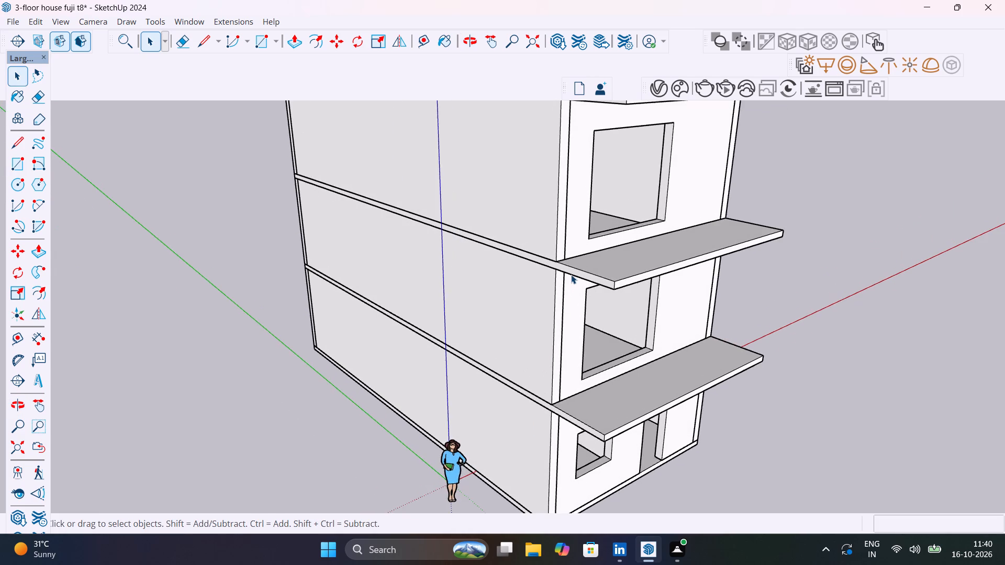
{"action": "scroll", "coordinate": [571, 275], "scroll_direction": "up", "scroll_amount": 8}
{"action": "middle_click_drag", "start_coordinate": [594, 293], "coordinate": [716, 284]}
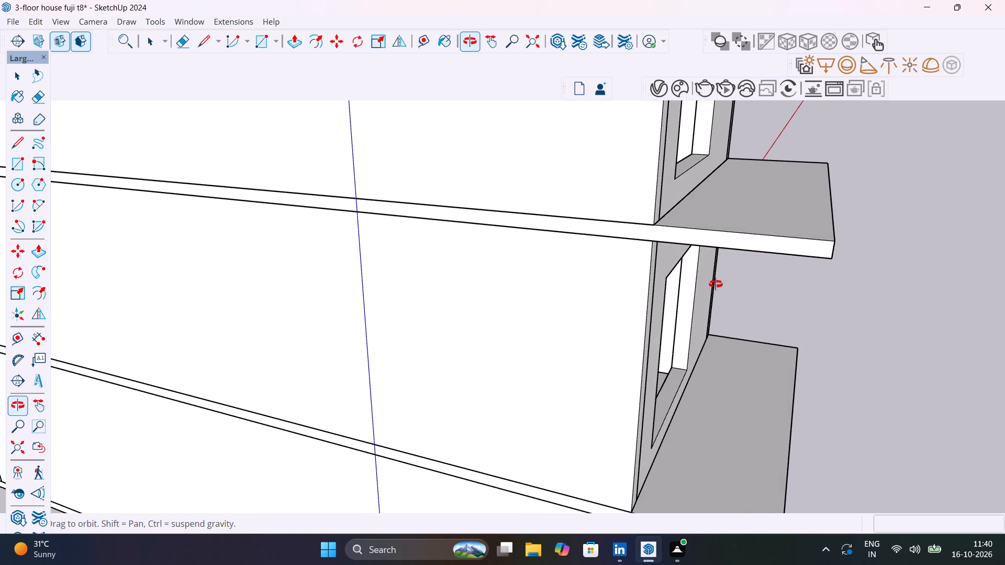
{"action": "middle_click_drag", "start_coordinate": [716, 284], "coordinate": [723, 276]}
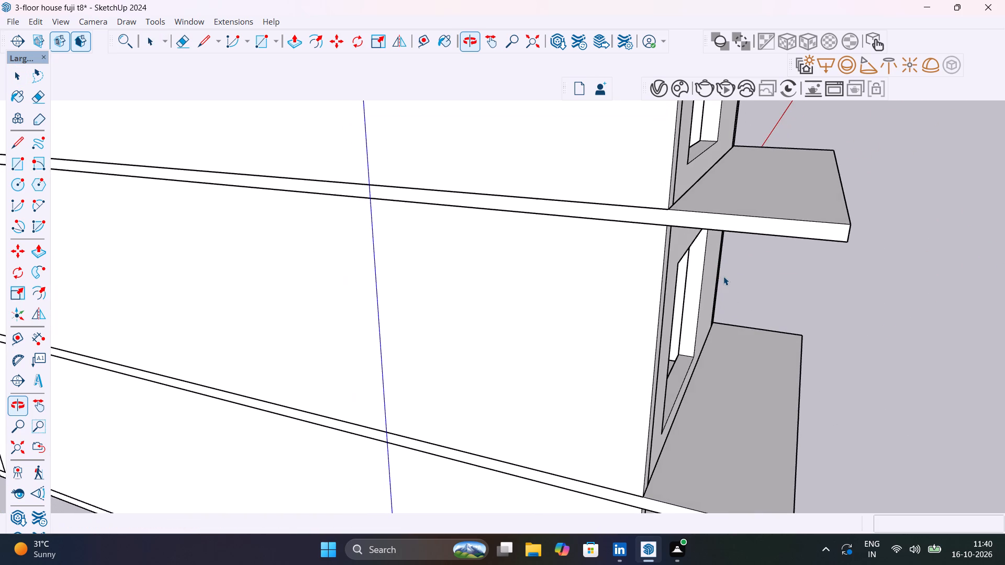
{"action": "scroll", "coordinate": [659, 312], "scroll_direction": "down", "scroll_amount": 10}
{"action": "key", "text": "t"}
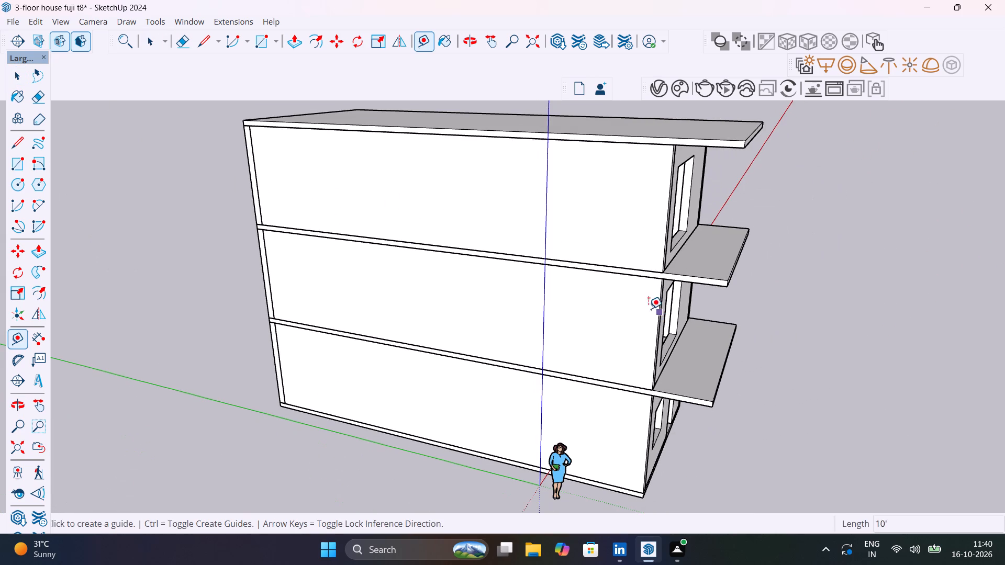
{"action": "left_click", "coordinate": [260, 259]}
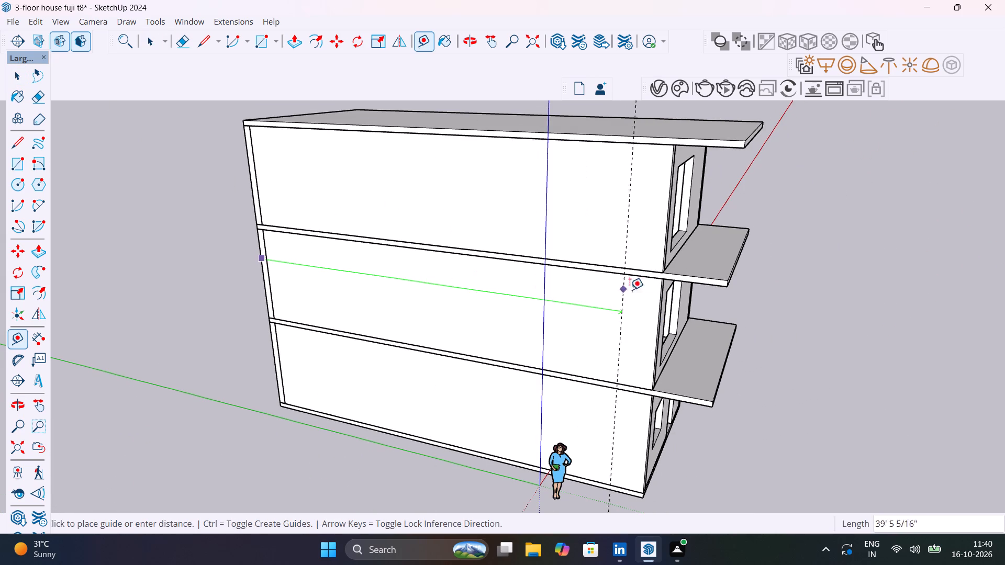
{"action": "scroll", "coordinate": [664, 285], "scroll_direction": "up", "scroll_amount": 5}
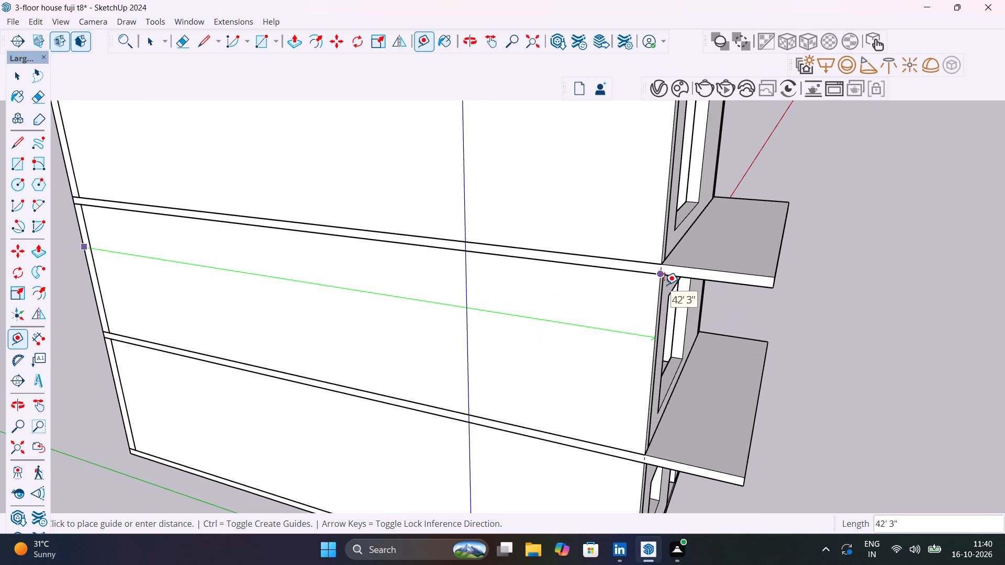
{"action": "left_click", "coordinate": [658, 286]}
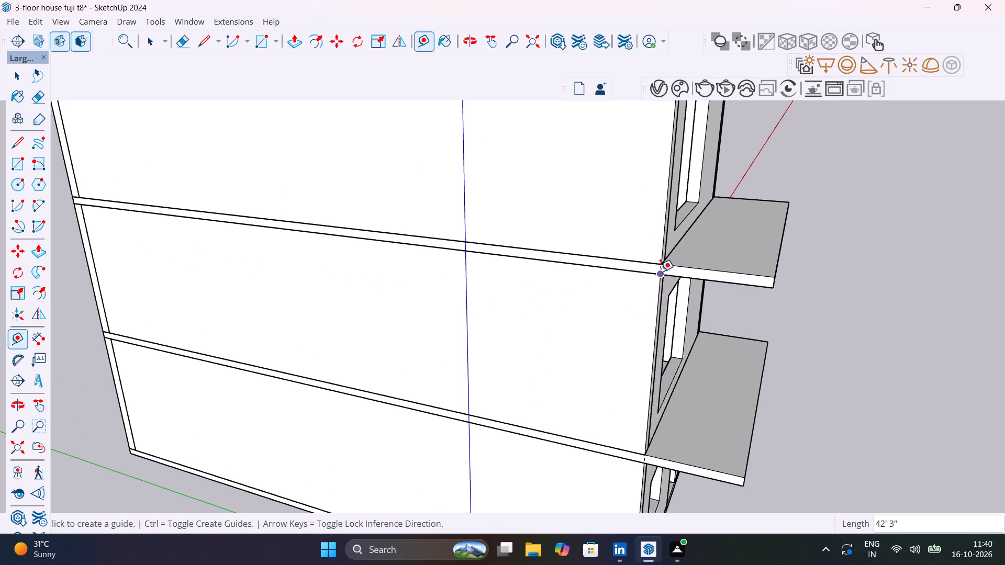
Place a second vertical guide 4' out from the wall corner, across the projecting balcony slab's side edge.
{"action": "scroll", "coordinate": [660, 270], "scroll_direction": "up", "scroll_amount": 8}
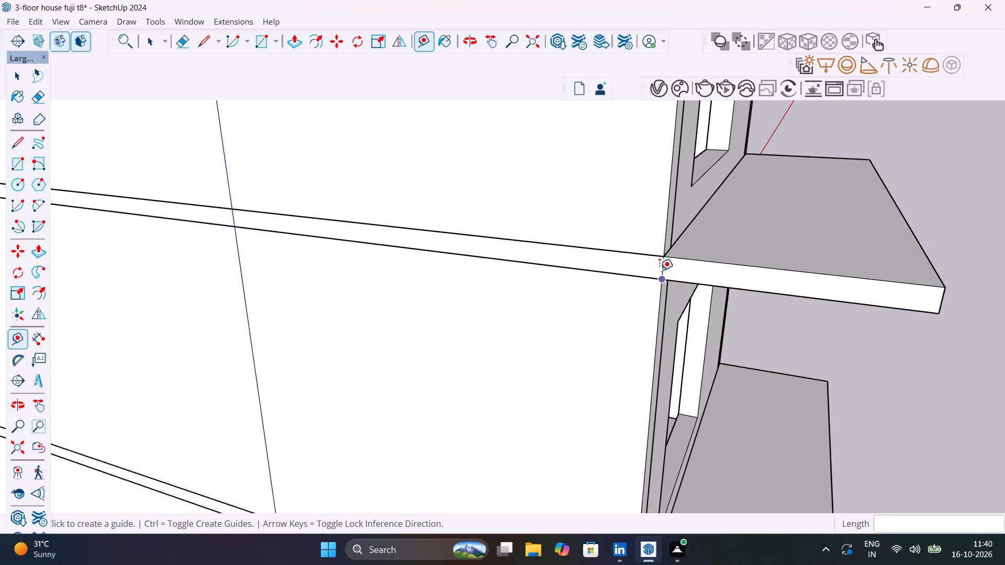
{"action": "left_click", "coordinate": [662, 270]}
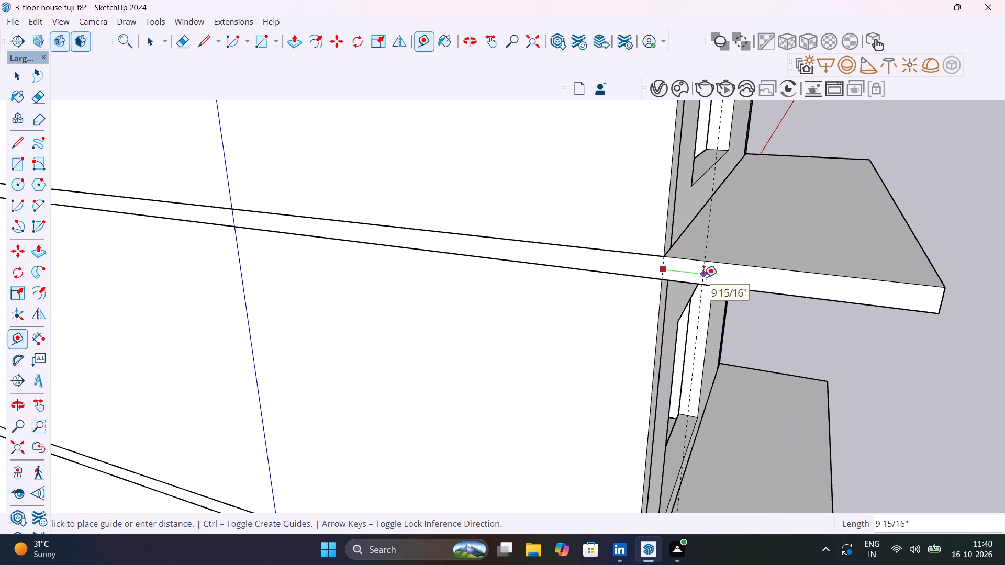
{"action": "scroll", "coordinate": [703, 277], "scroll_direction": "down", "scroll_amount": 4}
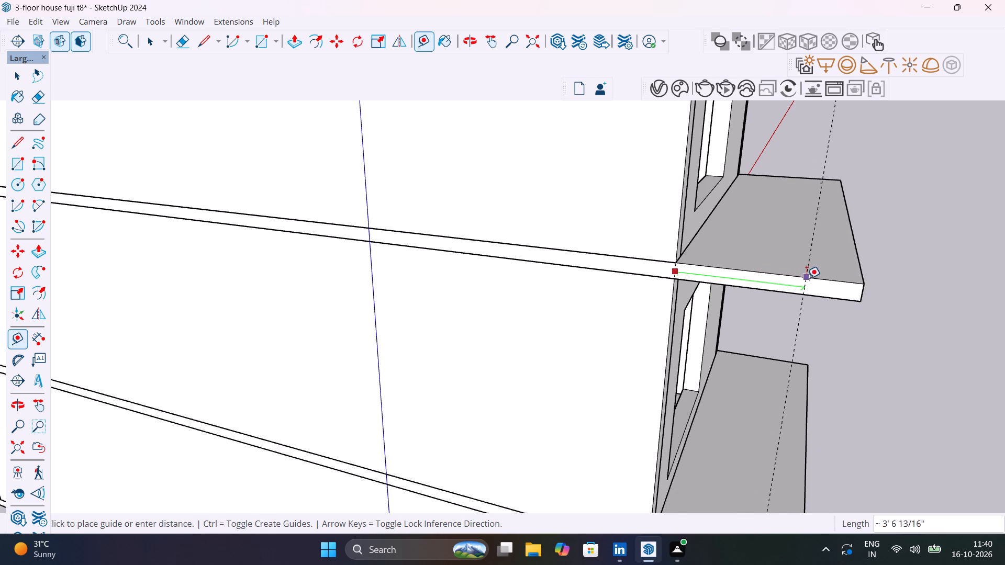
{"action": "left_click", "coordinate": [823, 282]}
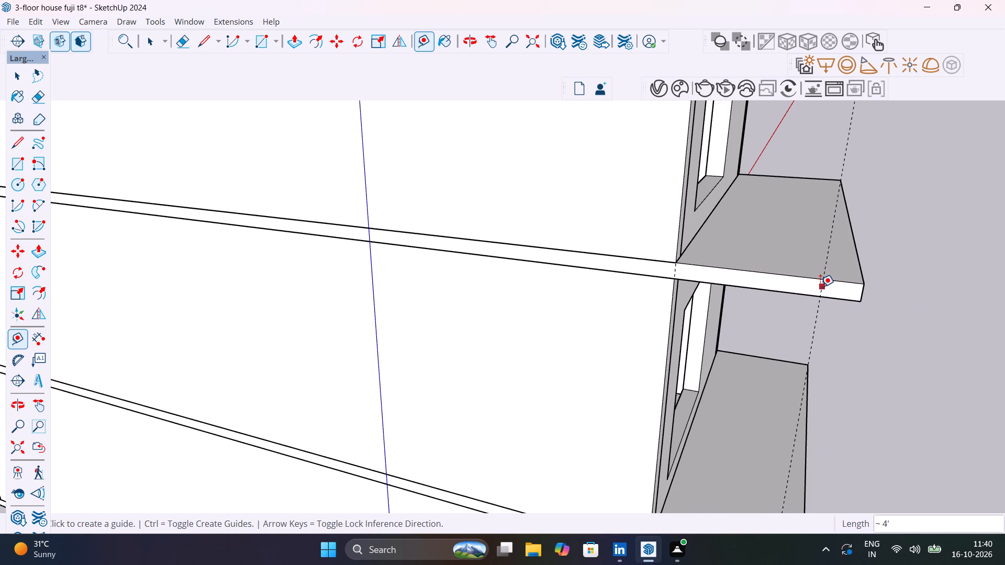
Draw a vertical side panel 4' wide and 21' 6" high, from the lowest balcony slab's underside to the roof slab's top.
{"action": "scroll", "coordinate": [820, 287], "scroll_direction": "down", "scroll_amount": 9}
{"action": "middle_click_drag", "start_coordinate": [818, 315], "coordinate": [768, 279]}
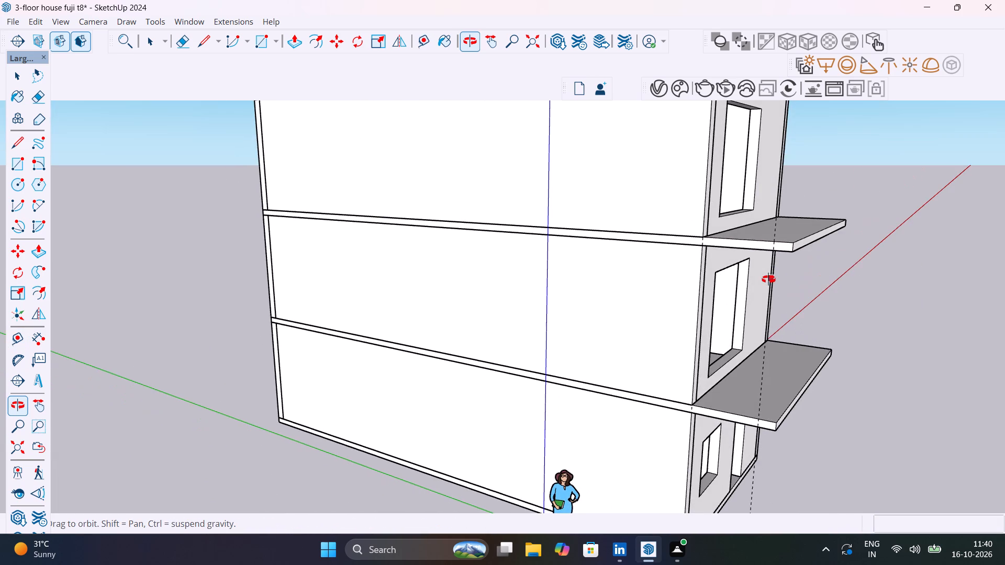
{"action": "middle_click_drag", "start_coordinate": [768, 279], "coordinate": [774, 291]}
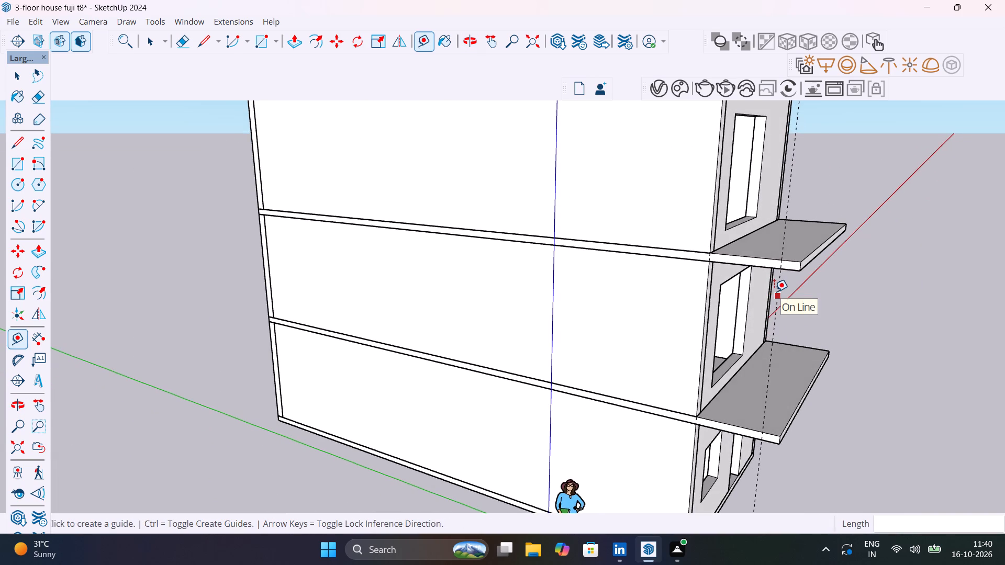
{"action": "scroll", "coordinate": [774, 291], "scroll_direction": "down", "scroll_amount": 5}
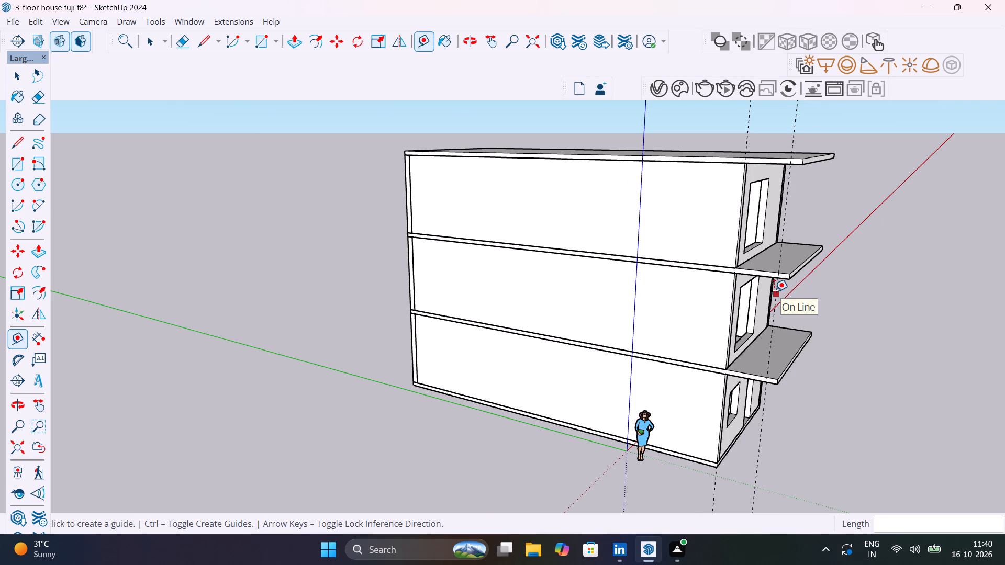
{"action": "key", "text": "l"}
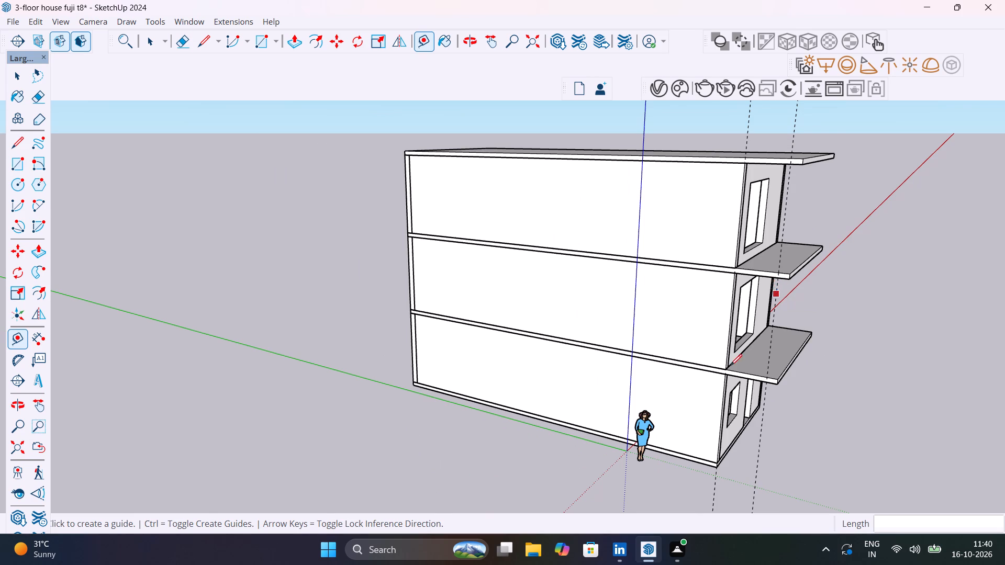
{"action": "scroll", "coordinate": [728, 379], "scroll_direction": "up", "scroll_amount": 16}
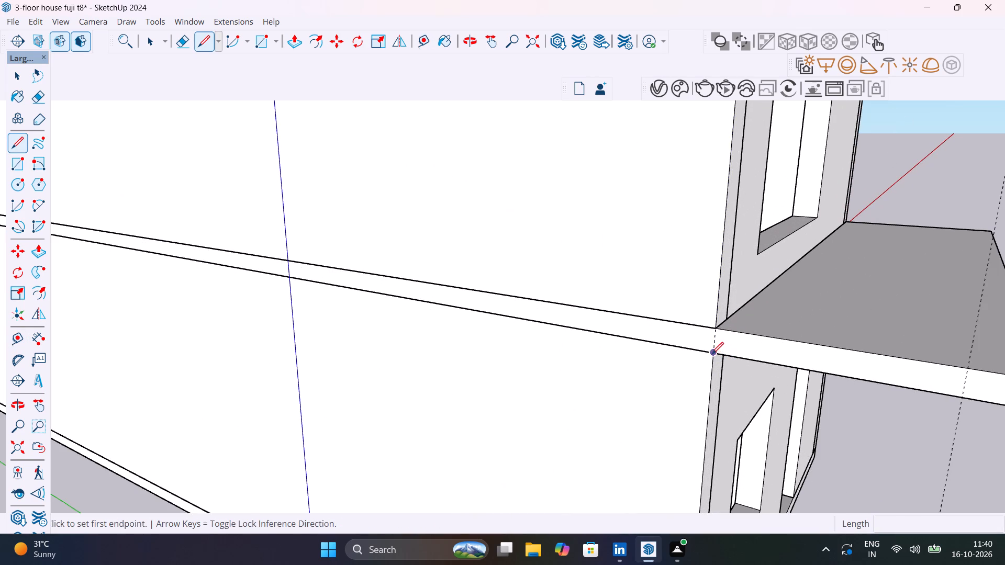
{"action": "left_click", "coordinate": [712, 354]}
{"action": "scroll", "coordinate": [714, 327], "scroll_direction": "down", "scroll_amount": 20}
{"action": "scroll", "coordinate": [714, 327], "scroll_direction": "down", "scroll_amount": 4}
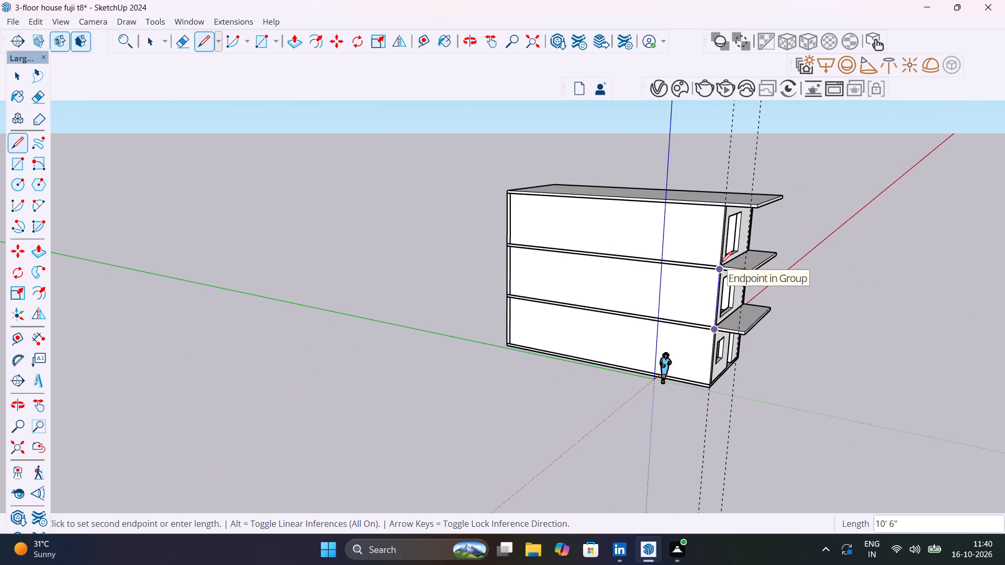
{"action": "scroll", "coordinate": [726, 206], "scroll_direction": "up", "scroll_amount": 11}
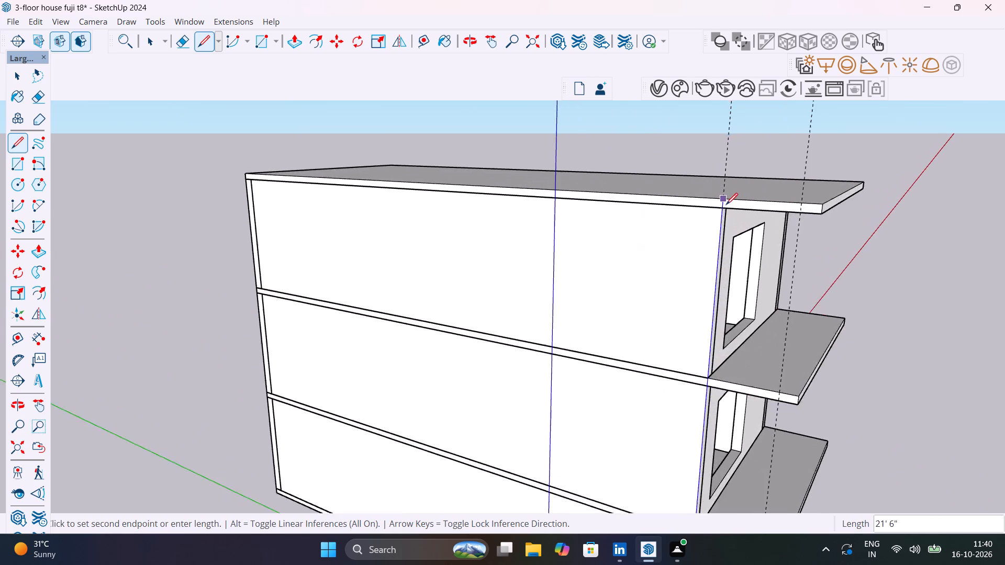
{"action": "scroll", "coordinate": [726, 205], "scroll_direction": "up", "scroll_amount": 5}
{"action": "left_click", "coordinate": [722, 195]}
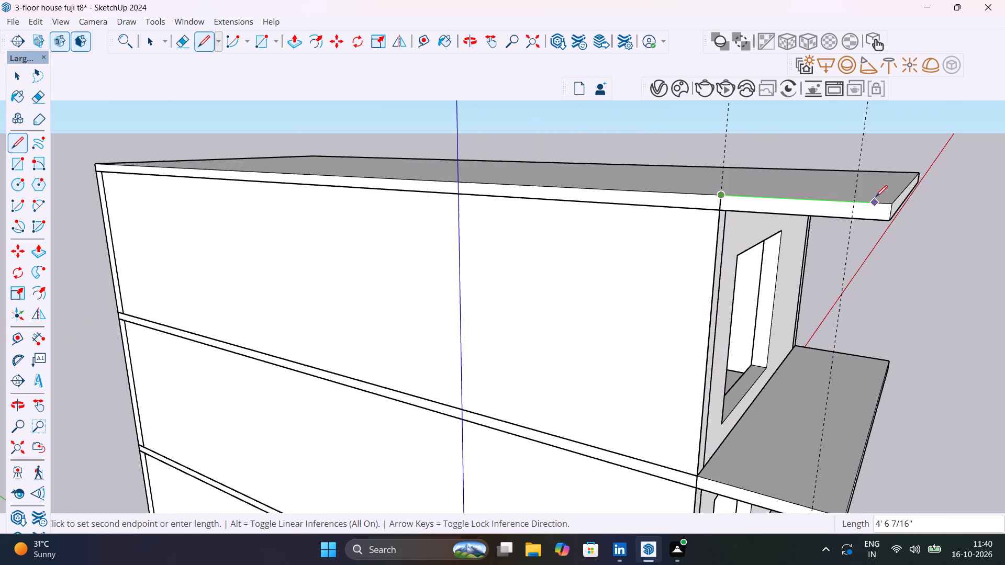
{"action": "left_click", "coordinate": [855, 200]}
{"action": "scroll", "coordinate": [855, 215], "scroll_direction": "down", "scroll_amount": 3}
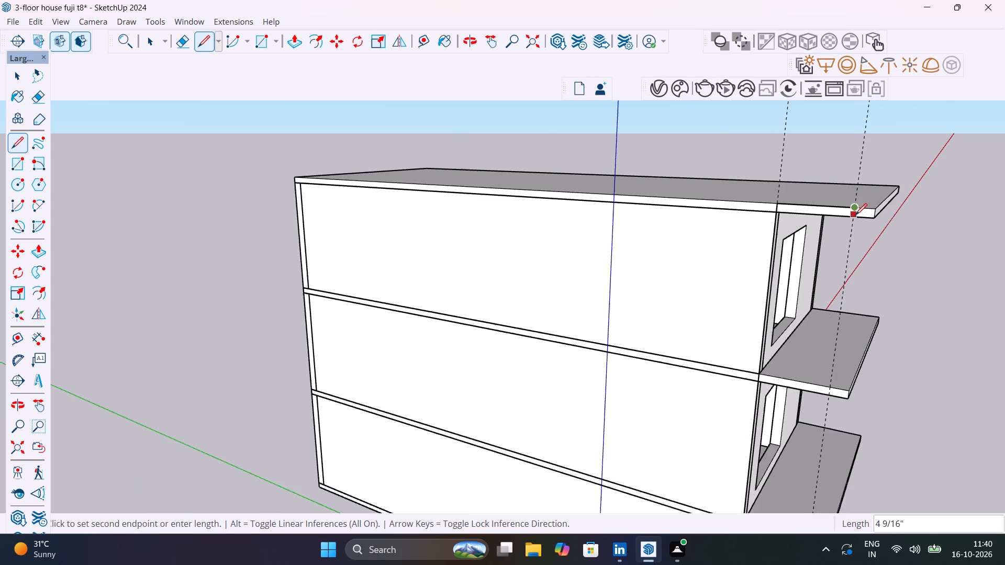
{"action": "scroll", "coordinate": [855, 215], "scroll_direction": "down", "scroll_amount": 15}
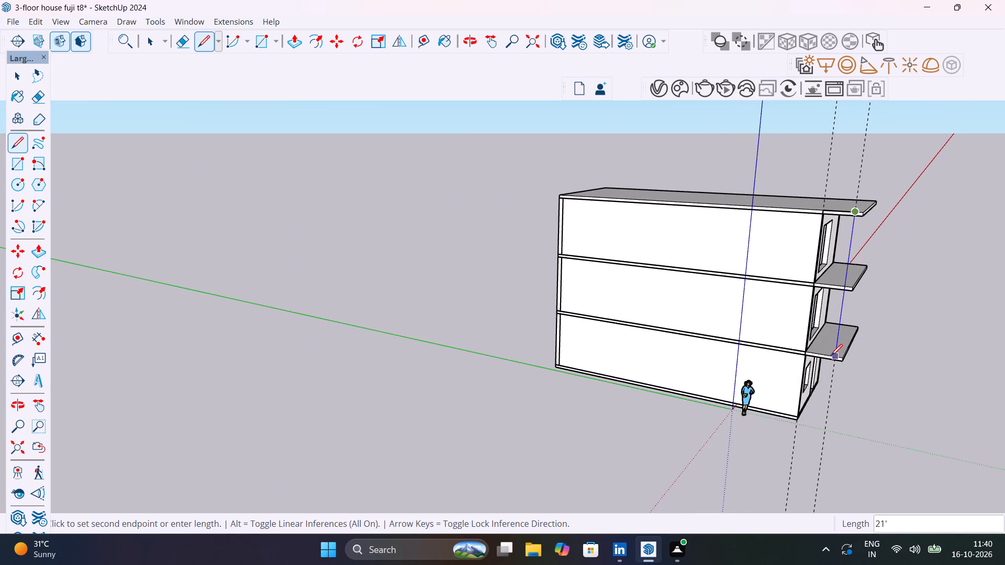
{"action": "scroll", "coordinate": [831, 360], "scroll_direction": "up", "scroll_amount": 15}
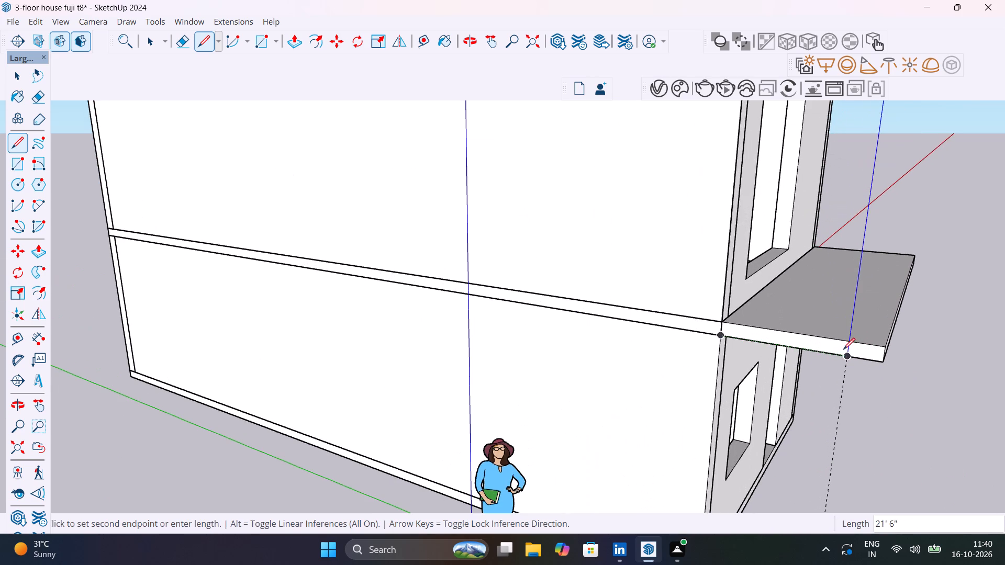
{"action": "left_click", "coordinate": [846, 356]}
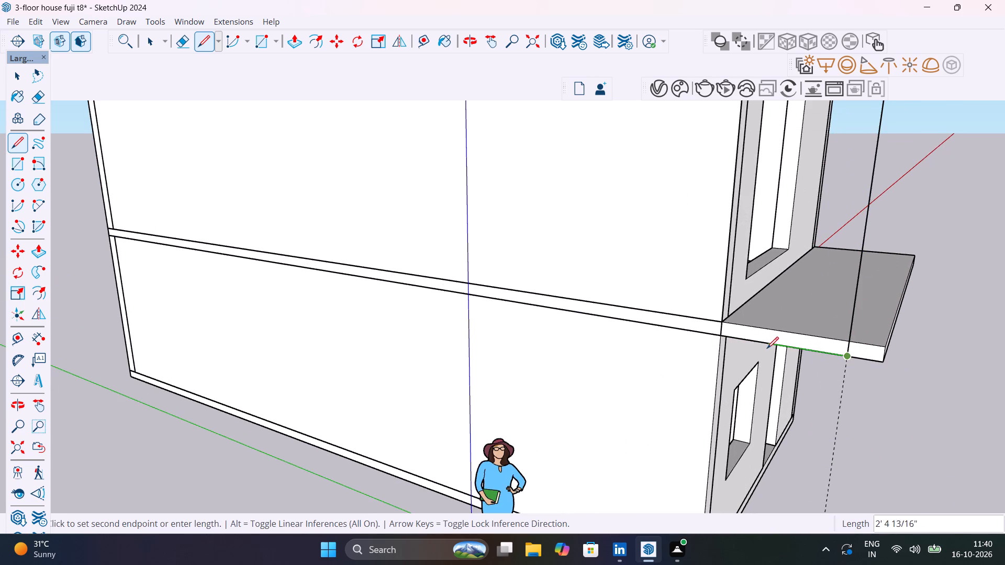
{"action": "left_click", "coordinate": [723, 332]}
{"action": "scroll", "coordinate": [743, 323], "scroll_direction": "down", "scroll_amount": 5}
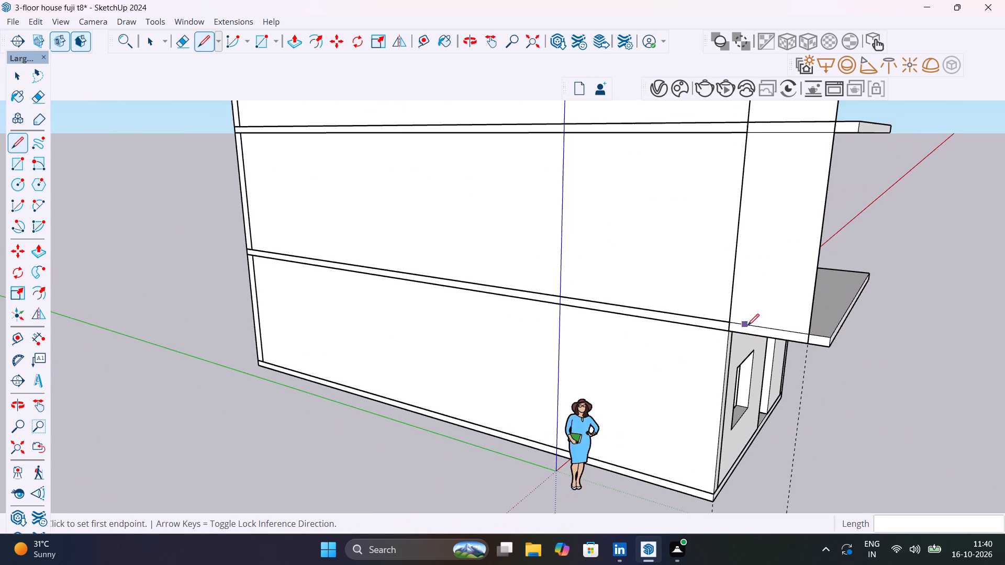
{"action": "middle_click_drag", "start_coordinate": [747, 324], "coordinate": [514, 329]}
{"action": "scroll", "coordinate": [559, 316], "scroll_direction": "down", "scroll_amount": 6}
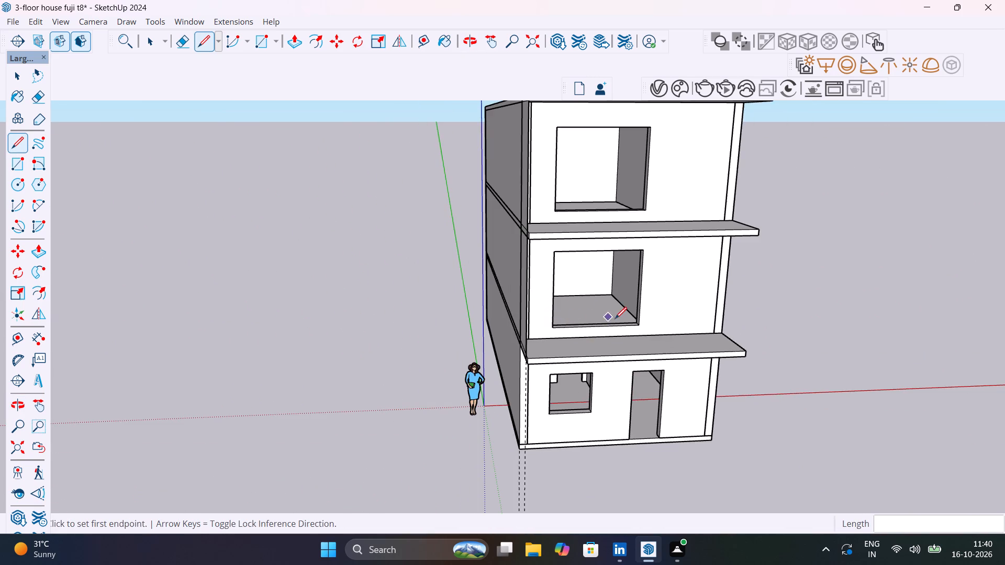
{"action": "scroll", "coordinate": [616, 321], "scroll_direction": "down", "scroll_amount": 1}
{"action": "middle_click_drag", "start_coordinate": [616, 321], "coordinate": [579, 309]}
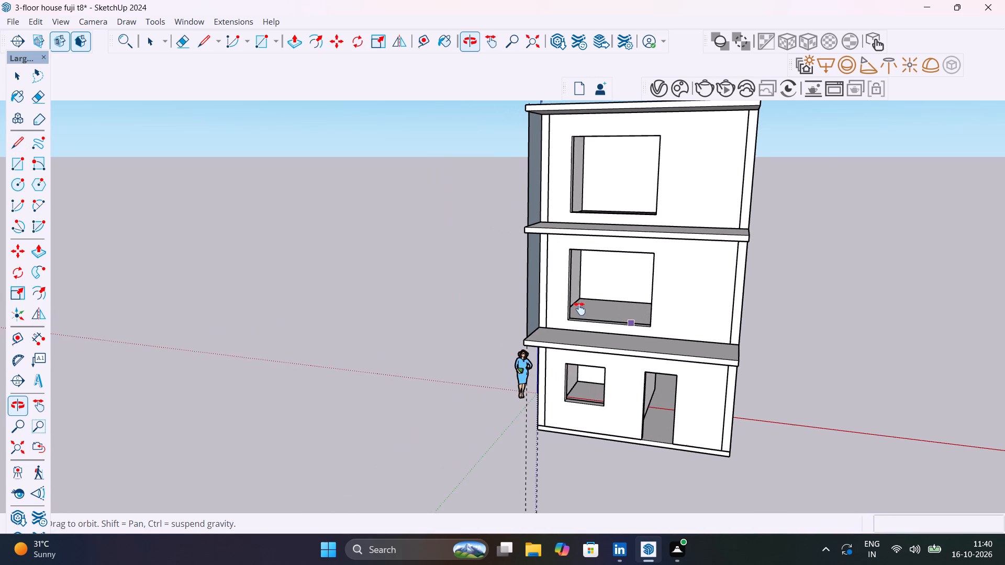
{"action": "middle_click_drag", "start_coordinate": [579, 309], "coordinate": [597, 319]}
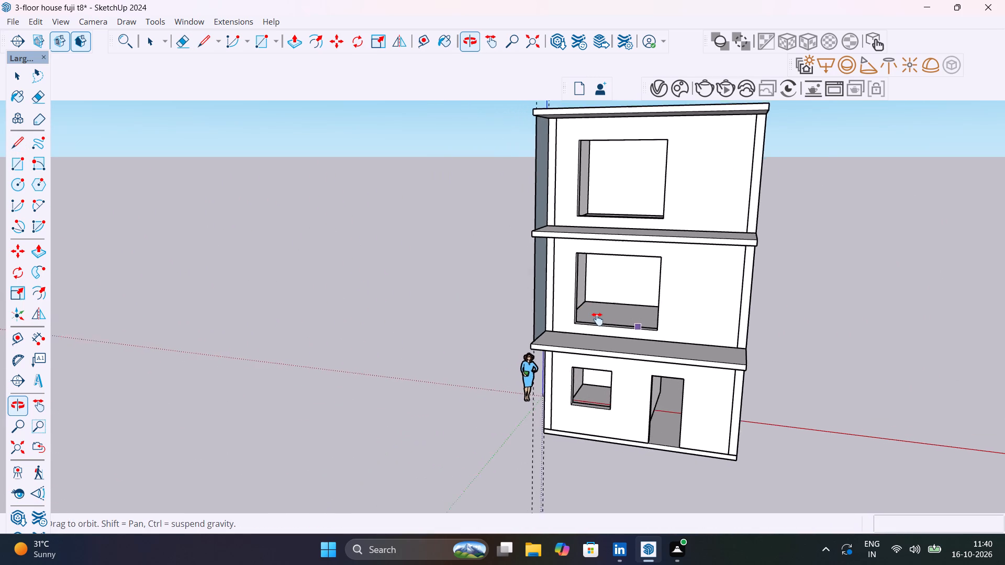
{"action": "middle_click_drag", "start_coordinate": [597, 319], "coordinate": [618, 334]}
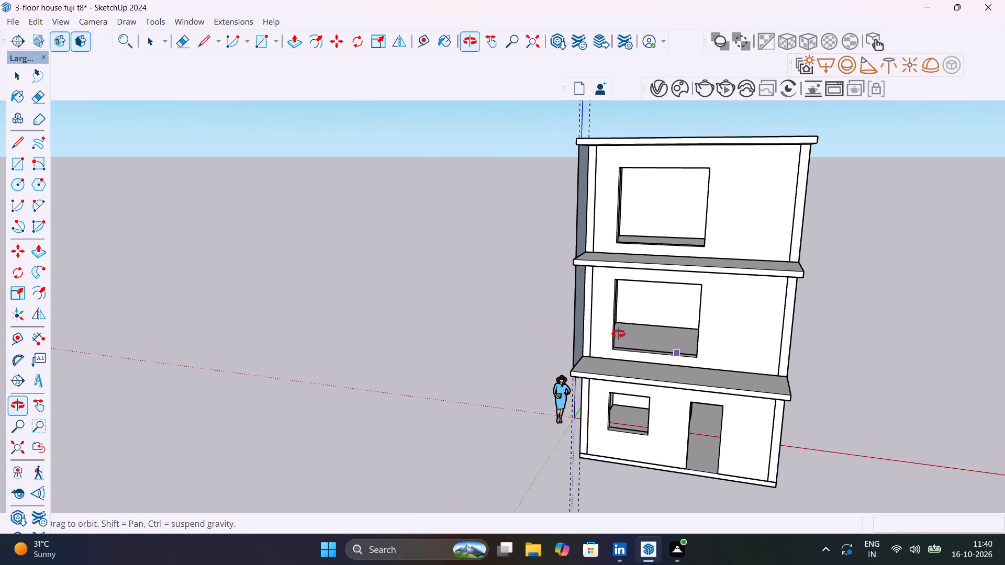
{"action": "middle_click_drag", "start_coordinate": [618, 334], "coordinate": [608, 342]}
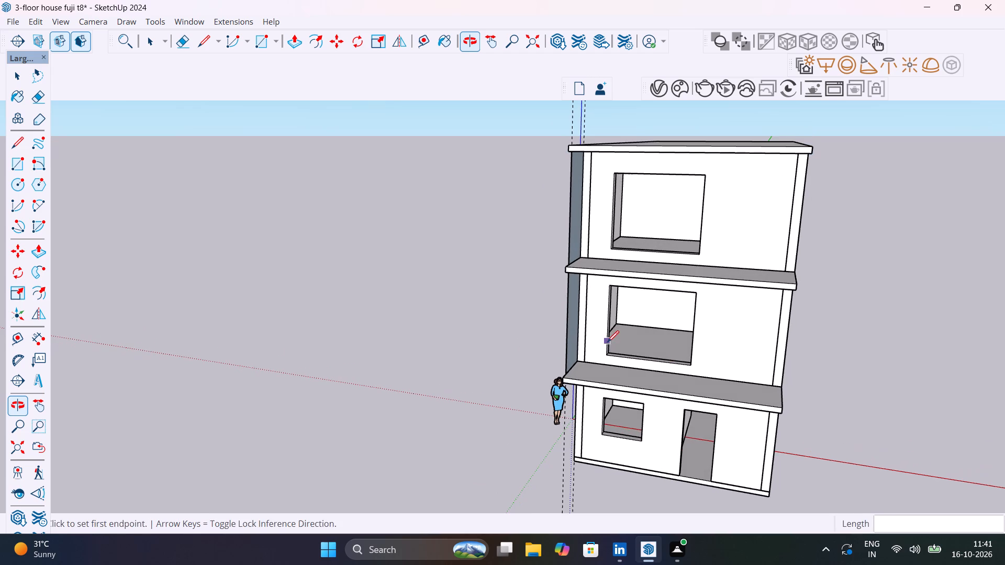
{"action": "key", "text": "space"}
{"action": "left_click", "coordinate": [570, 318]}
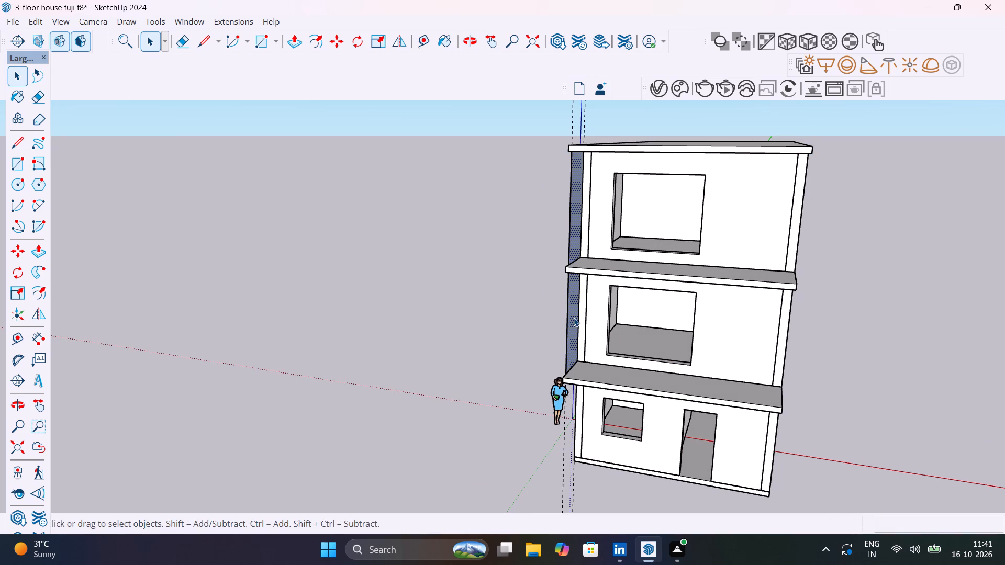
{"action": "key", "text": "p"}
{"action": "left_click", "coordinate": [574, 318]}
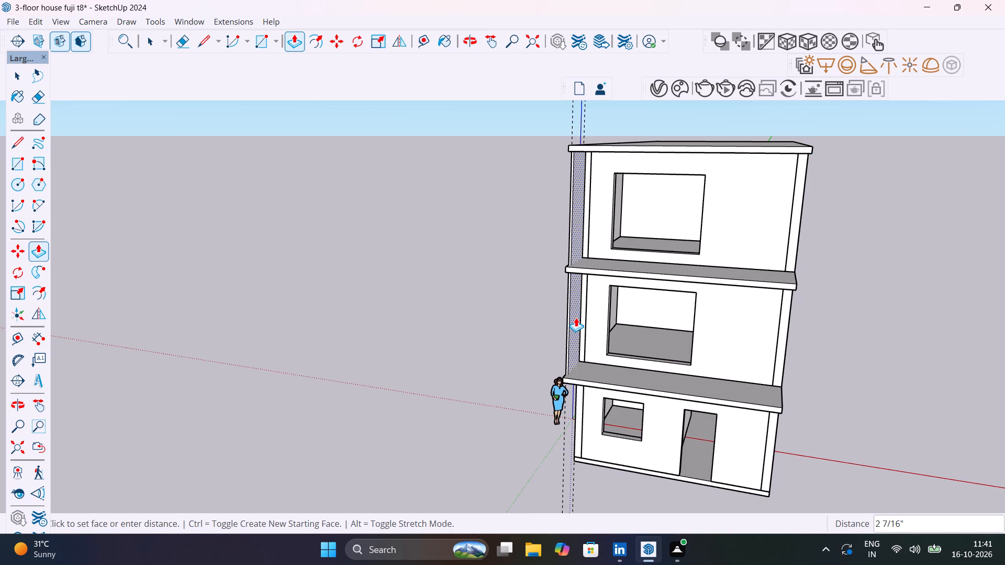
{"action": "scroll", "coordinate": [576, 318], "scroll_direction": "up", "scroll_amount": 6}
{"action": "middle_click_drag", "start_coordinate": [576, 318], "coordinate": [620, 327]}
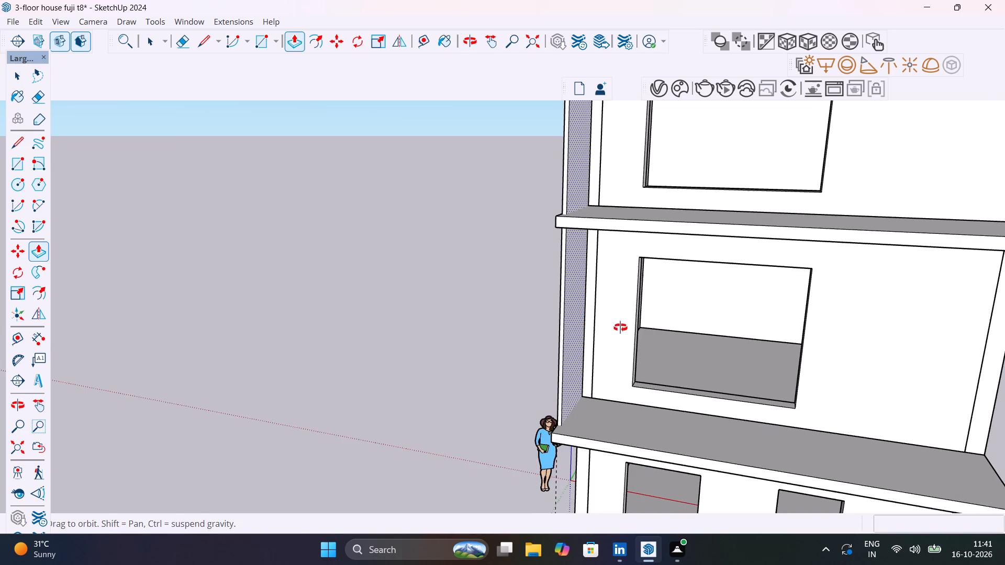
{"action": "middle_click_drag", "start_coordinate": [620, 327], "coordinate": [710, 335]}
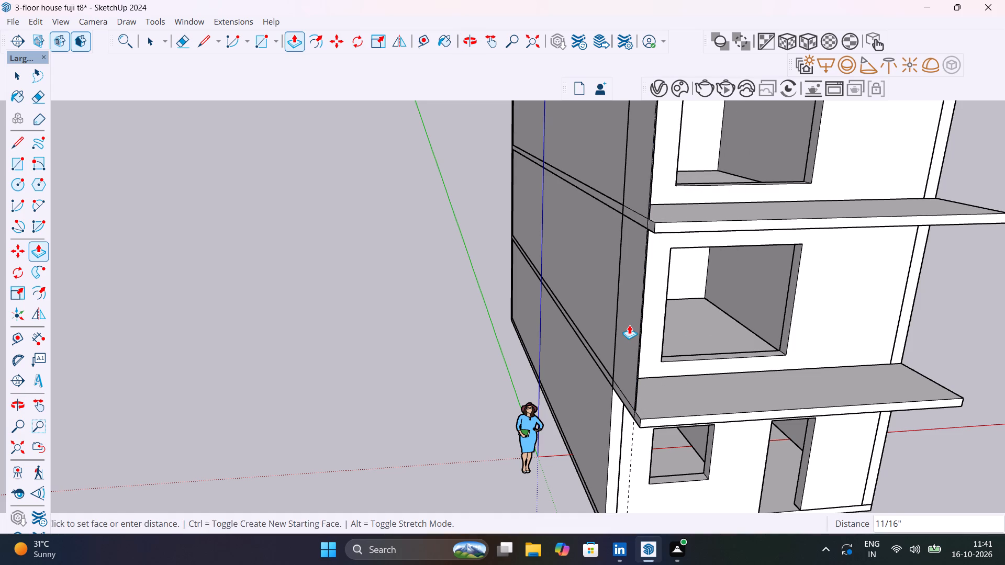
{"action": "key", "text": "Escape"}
Abandon the side panel's push/pull and undo the last panel drawing operation.
{"action": "key", "text": "ctrl+z"}
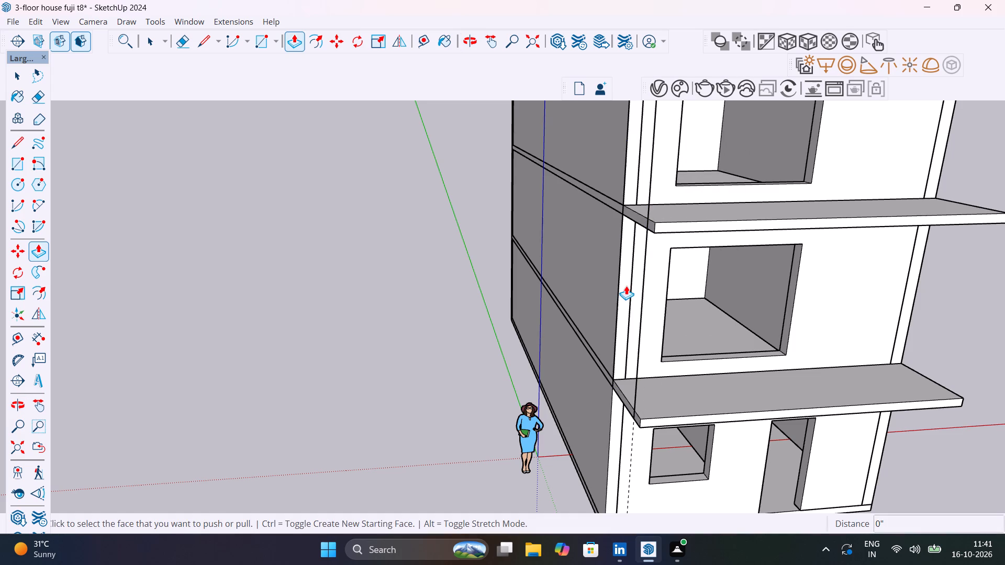
{"action": "key", "text": "space"}
Split the upper balcony slab's long side face with a 6" vertical line at the wall's front corner.
{"action": "middle_click_drag", "start_coordinate": [625, 288], "coordinate": [740, 313]}
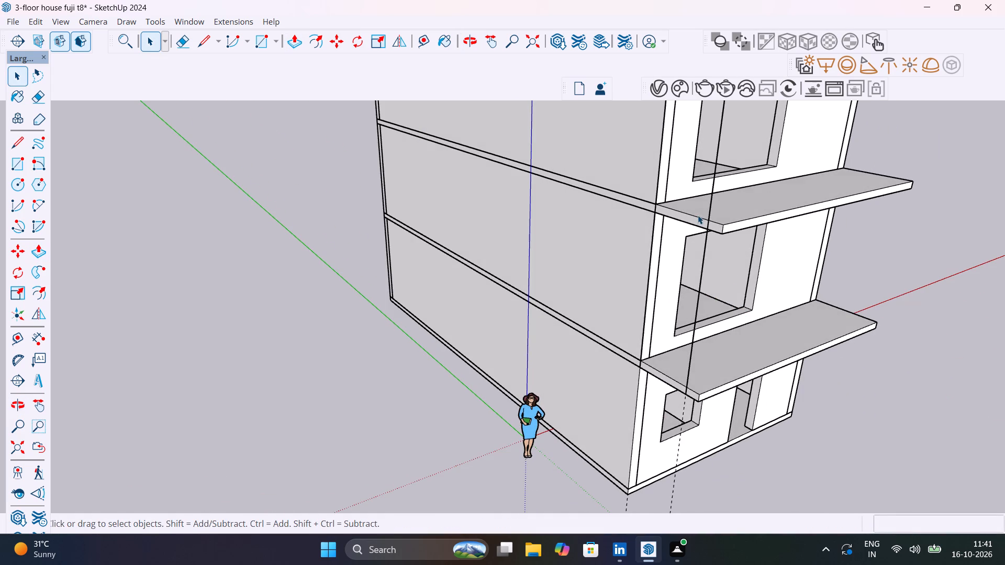
{"action": "left_click", "coordinate": [698, 220]}
{"action": "scroll", "coordinate": [698, 220], "scroll_direction": "up", "scroll_amount": 4}
{"action": "left_click", "coordinate": [698, 220]}
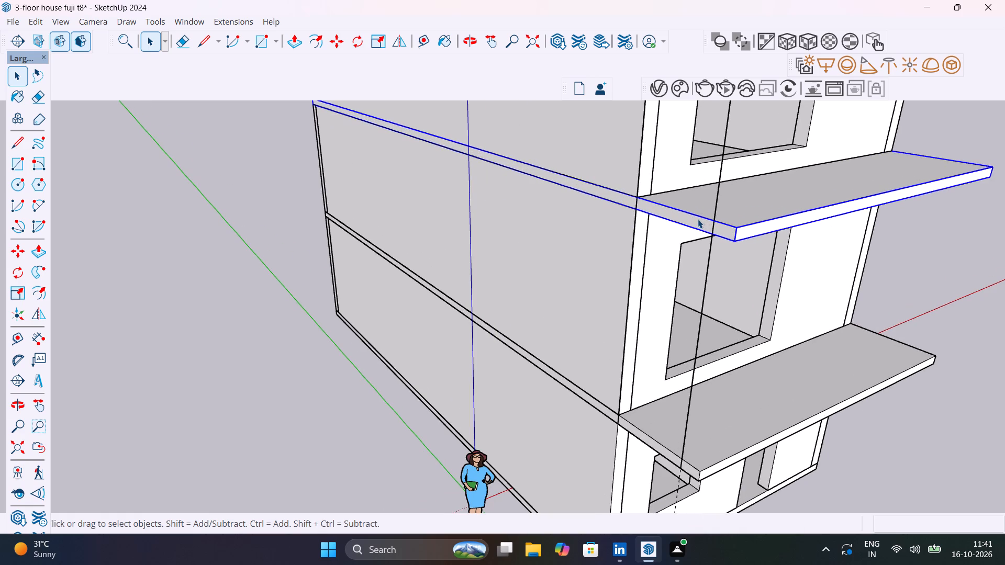
{"action": "left_click", "coordinate": [698, 219]}
{"action": "double_click", "coordinate": [698, 223]}
{"action": "left_click", "coordinate": [698, 223]}
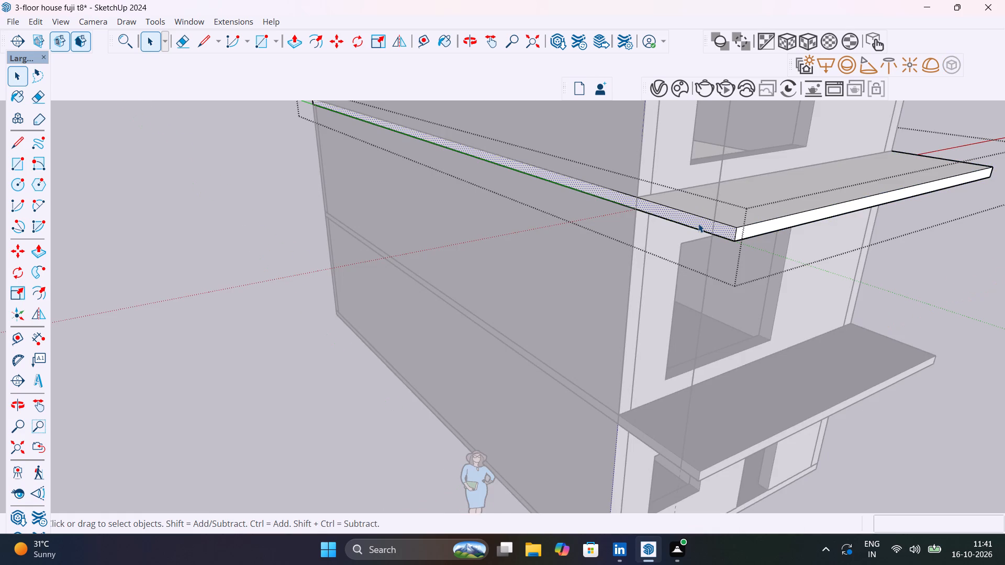
{"action": "left_click", "coordinate": [698, 223]}
{"action": "scroll", "coordinate": [674, 220], "scroll_direction": "up", "scroll_amount": 1}
{"action": "middle_click_drag", "start_coordinate": [674, 220], "coordinate": [733, 233]}
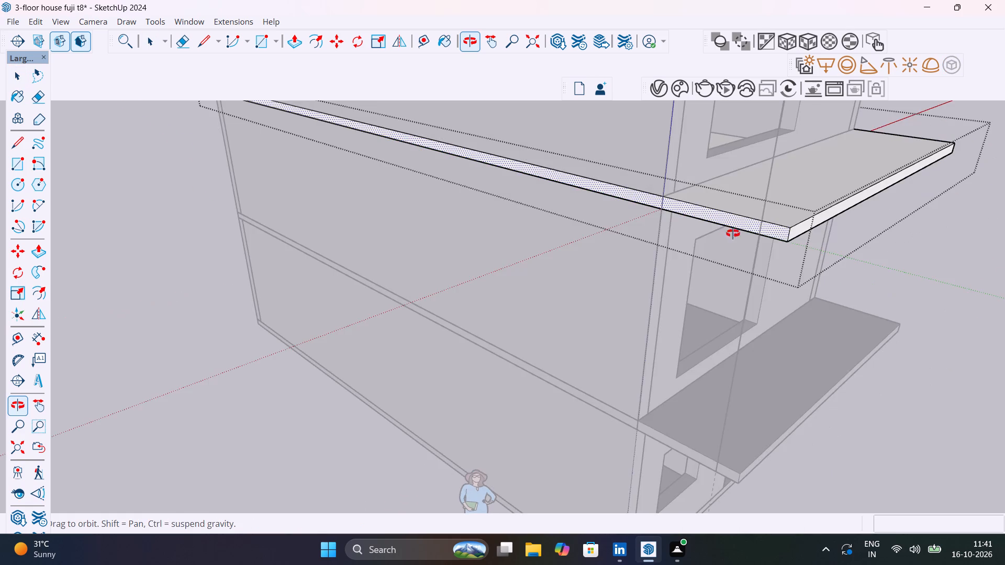
{"action": "middle_click_drag", "start_coordinate": [733, 233], "coordinate": [776, 243]}
{"action": "key", "text": "l"}
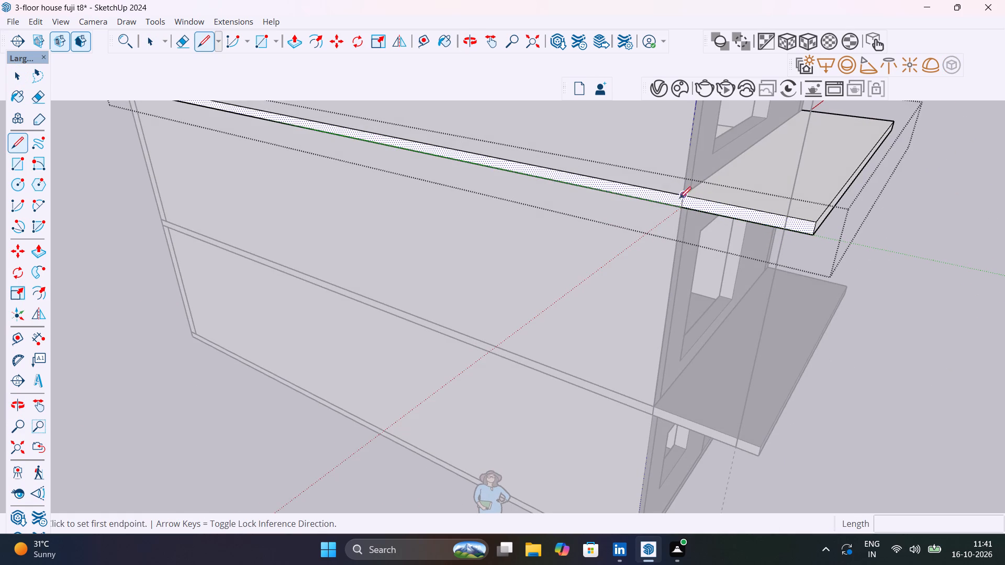
{"action": "left_click", "coordinate": [679, 198]}
{"action": "left_click", "coordinate": [679, 206]}
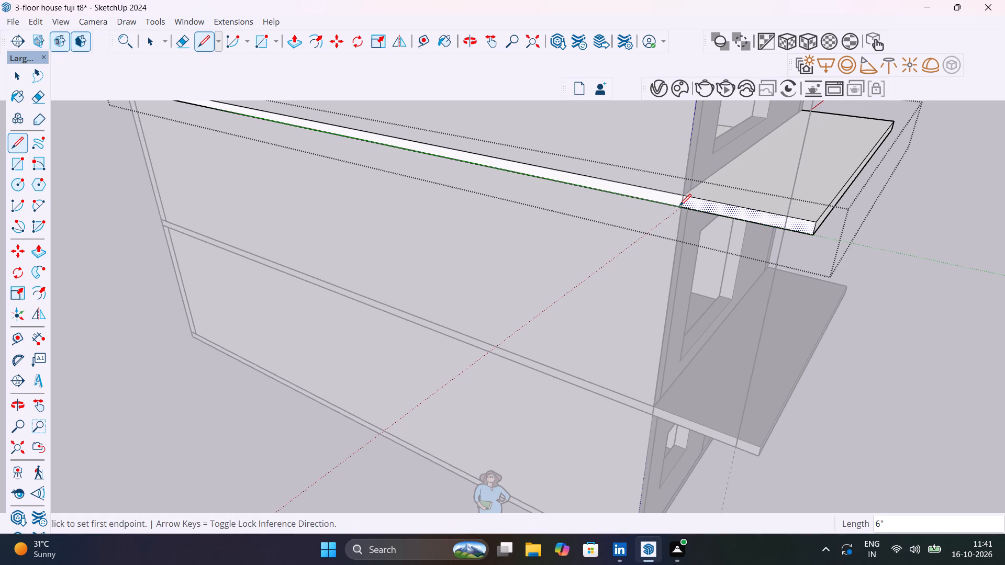
Push the projecting part of the upper balcony slab's side face inward by about 1' 3/4".
{"action": "key", "text": "space"}
{"action": "key", "text": "p"}
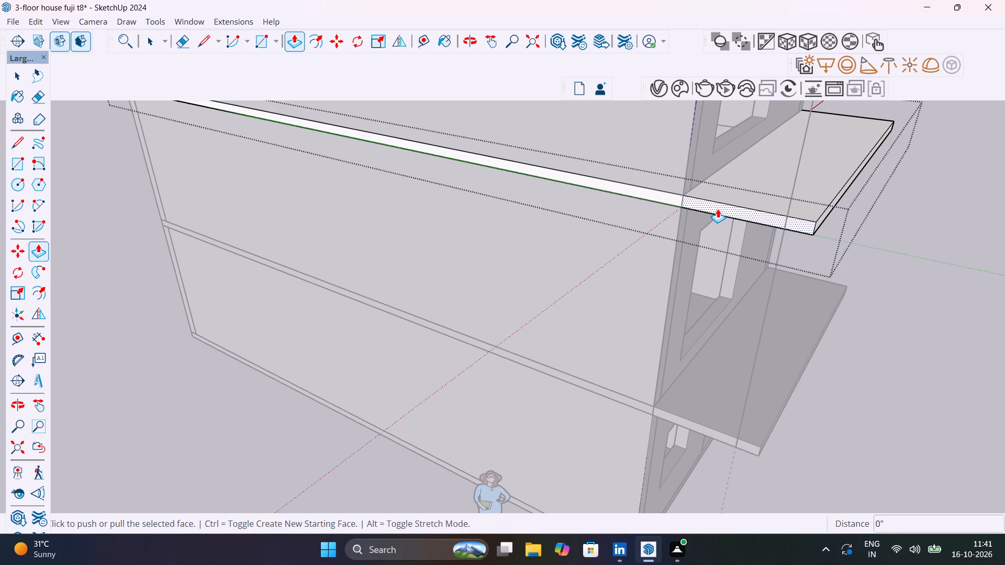
{"action": "left_click", "coordinate": [718, 209]}
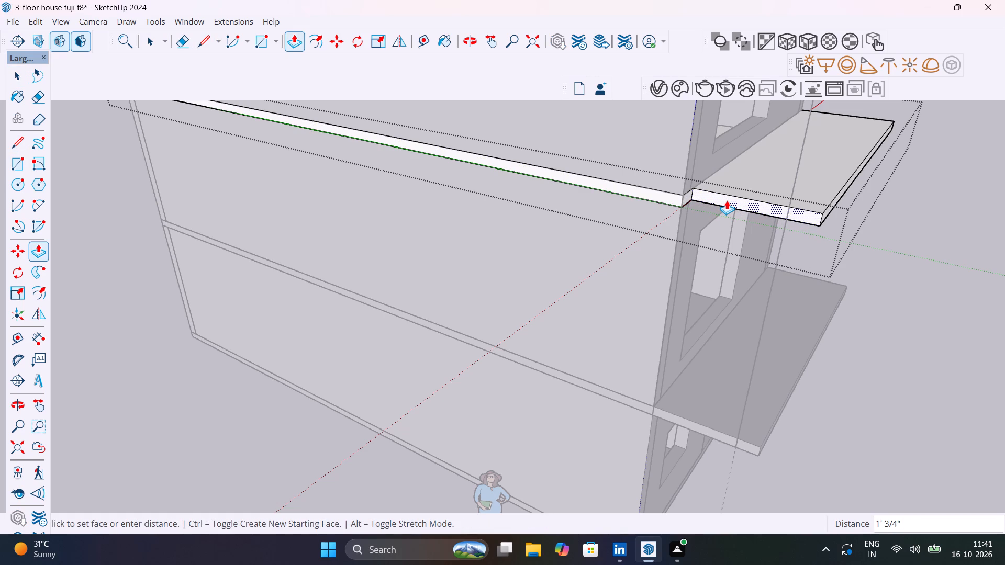
{"action": "left_click", "coordinate": [727, 200]}
{"action": "scroll", "coordinate": [727, 213], "scroll_direction": "down", "scroll_amount": 6}
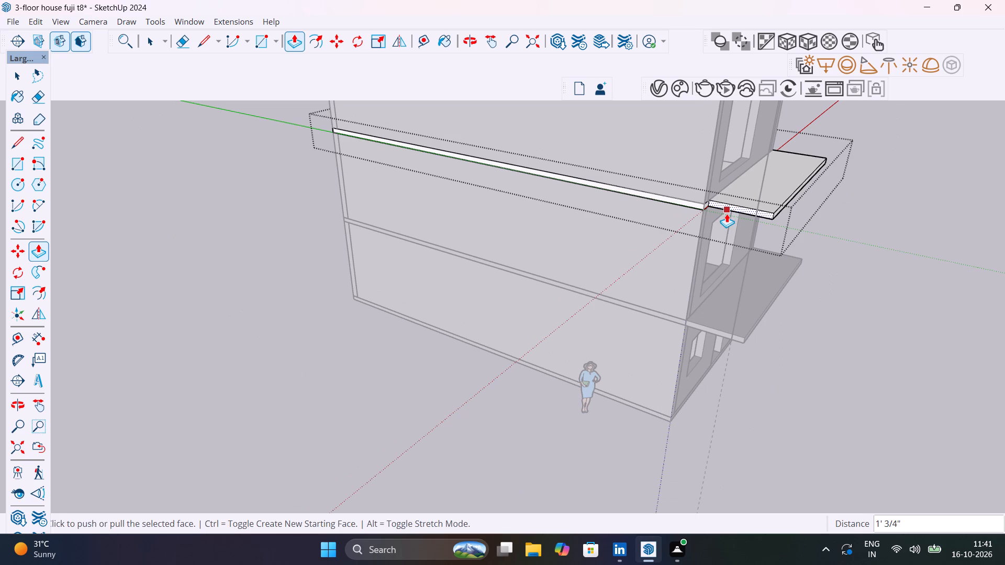
{"action": "key", "text": "space"}
{"action": "left_click", "coordinate": [822, 309]}
Split the lowest balcony slab's long side face with a vertical line at the wall's front corner.
{"action": "scroll", "coordinate": [700, 330], "scroll_direction": "up", "scroll_amount": 5}
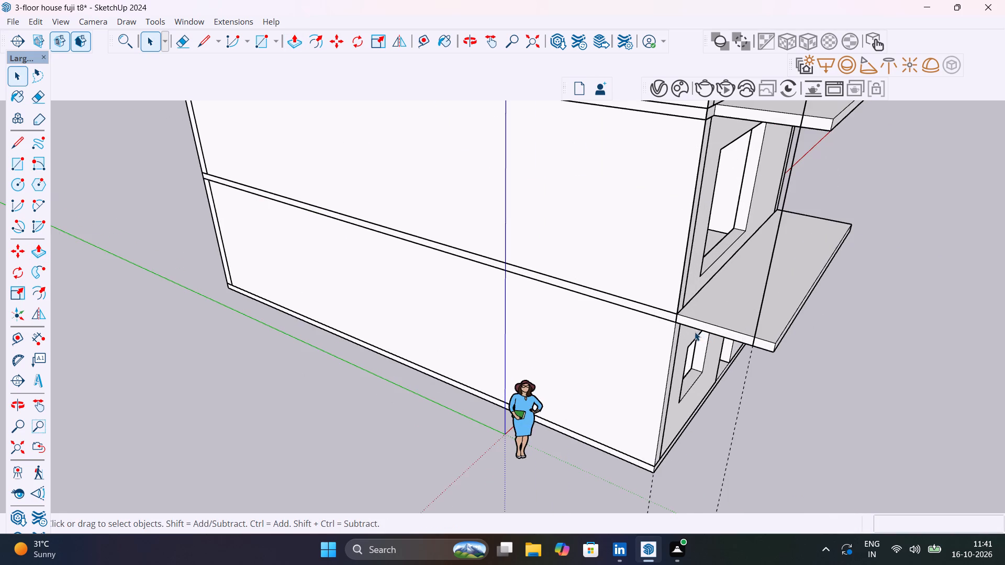
{"action": "middle_click_drag", "start_coordinate": [694, 330], "coordinate": [672, 278]}
{"action": "scroll", "coordinate": [672, 278], "scroll_direction": "up", "scroll_amount": 9}
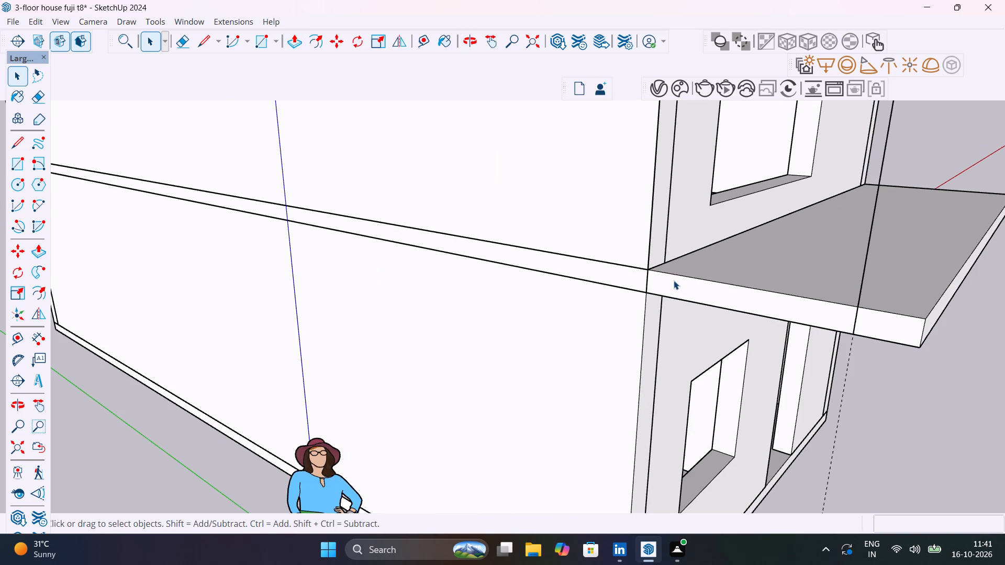
{"action": "left_click", "coordinate": [674, 280]}
{"action": "double_click", "coordinate": [674, 280]}
{"action": "left_click", "coordinate": [678, 285]}
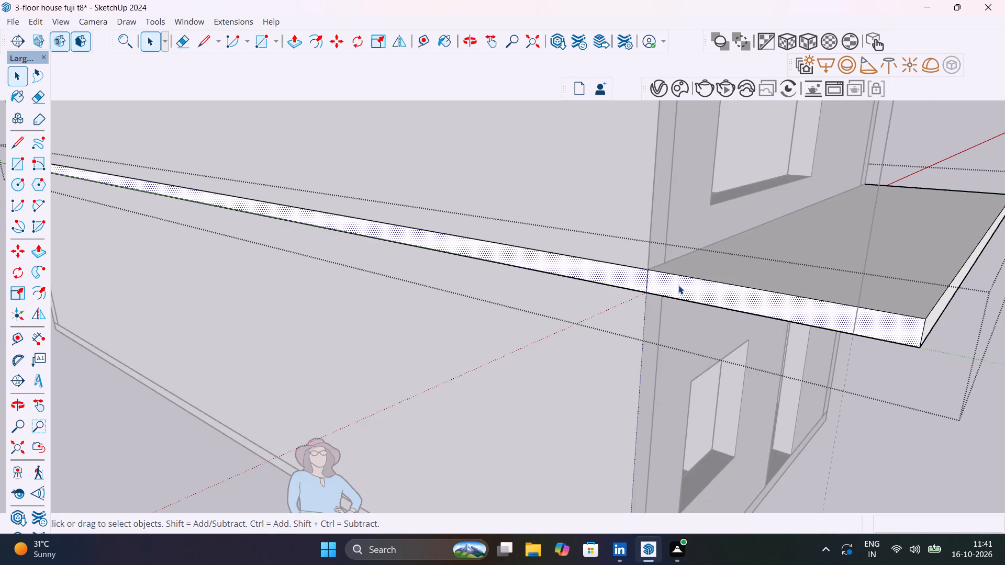
{"action": "key", "text": "l"}
{"action": "left_click", "coordinate": [649, 274]}
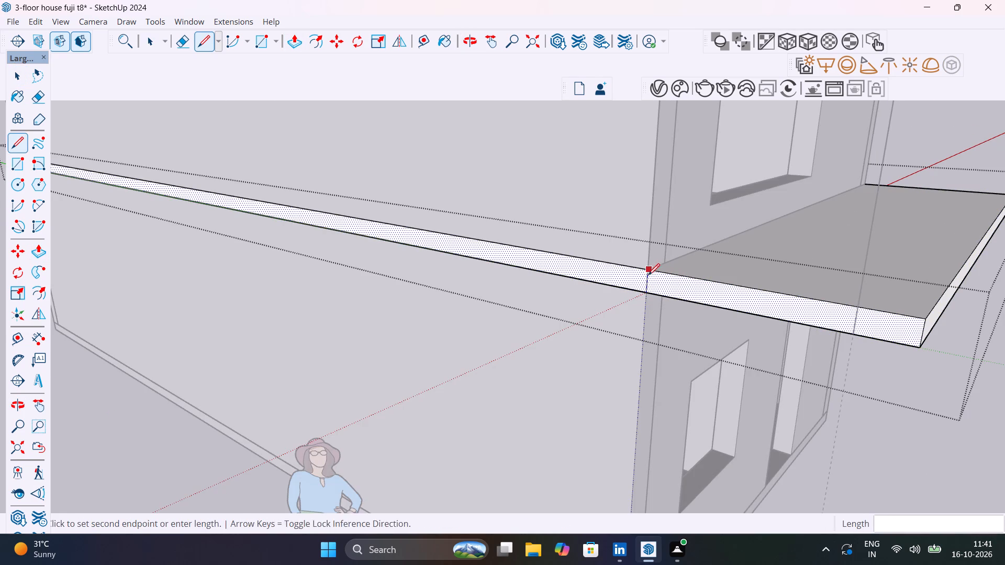
{"action": "left_click", "coordinate": [647, 289]}
{"action": "key", "text": "space"}
Push the projecting part of the lowest balcony slab's side face inward 1' 3/4", matching the upper slab.
{"action": "left_click", "coordinate": [701, 289]}
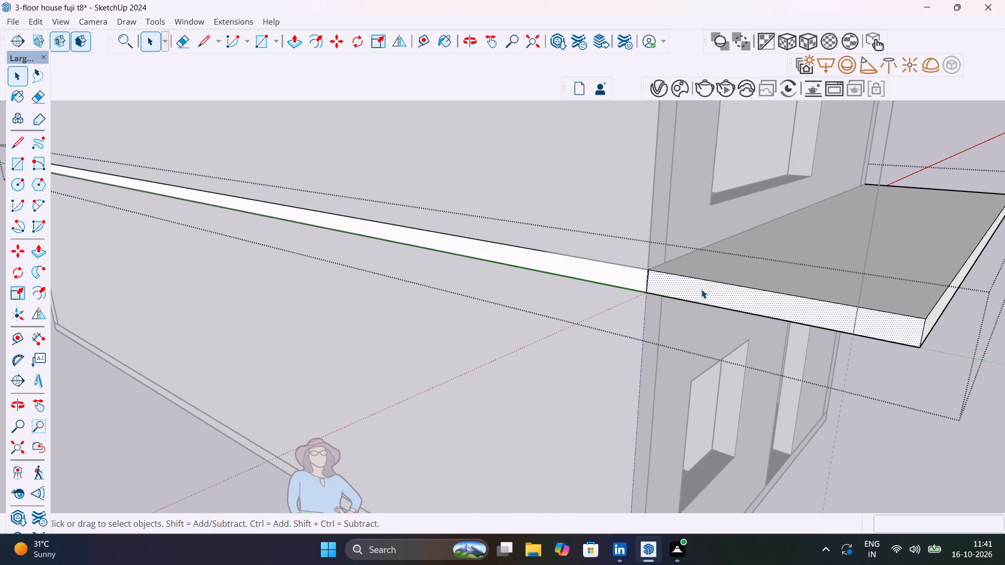
{"action": "key", "text": "p"}
{"action": "left_click", "coordinate": [701, 289]}
{"action": "scroll", "coordinate": [708, 285], "scroll_direction": "down", "scroll_amount": 8}
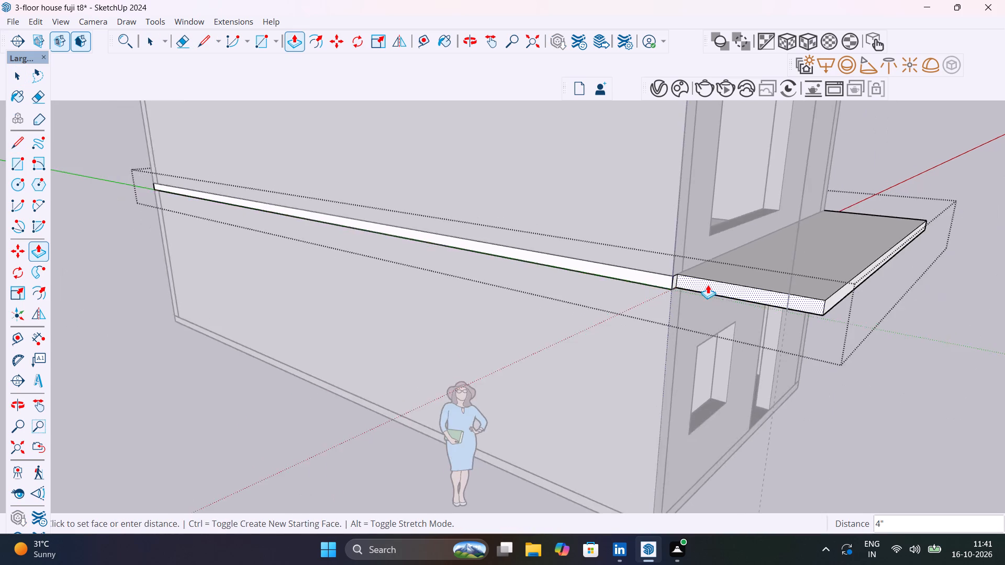
{"action": "scroll", "coordinate": [708, 285], "scroll_direction": "down", "scroll_amount": 11}
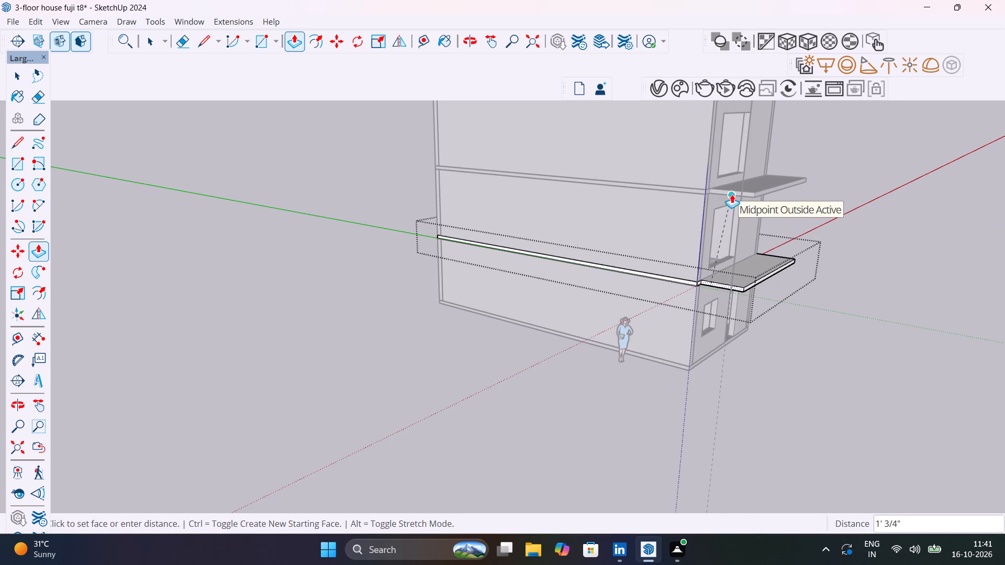
{"action": "left_click", "coordinate": [732, 194]}
{"action": "key", "text": "space"}
{"action": "left_click", "coordinate": [813, 341]}
Examine the recessed balcony slab ends against the wall corner from the side, front and below.
{"action": "middle_click_drag", "start_coordinate": [763, 320], "coordinate": [641, 321]}
{"action": "scroll", "coordinate": [641, 321], "scroll_direction": "up", "scroll_amount": 4}
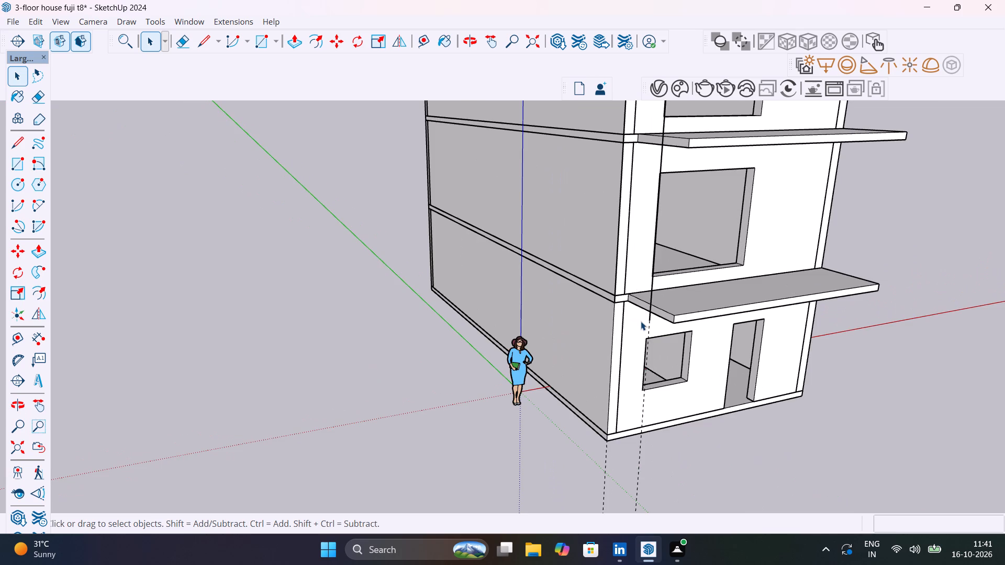
{"action": "scroll", "coordinate": [646, 338], "scroll_direction": "up", "scroll_amount": 1}
{"action": "middle_click_drag", "start_coordinate": [646, 338], "coordinate": [761, 397]}
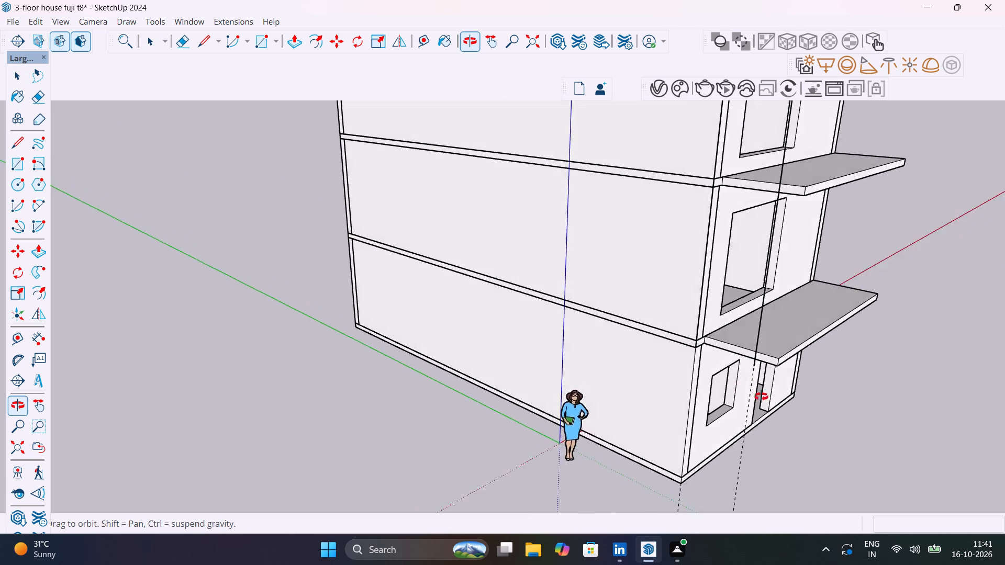
{"action": "middle_click_drag", "start_coordinate": [761, 397], "coordinate": [763, 400]}
{"action": "middle_click_drag", "start_coordinate": [766, 376], "coordinate": [733, 350]}
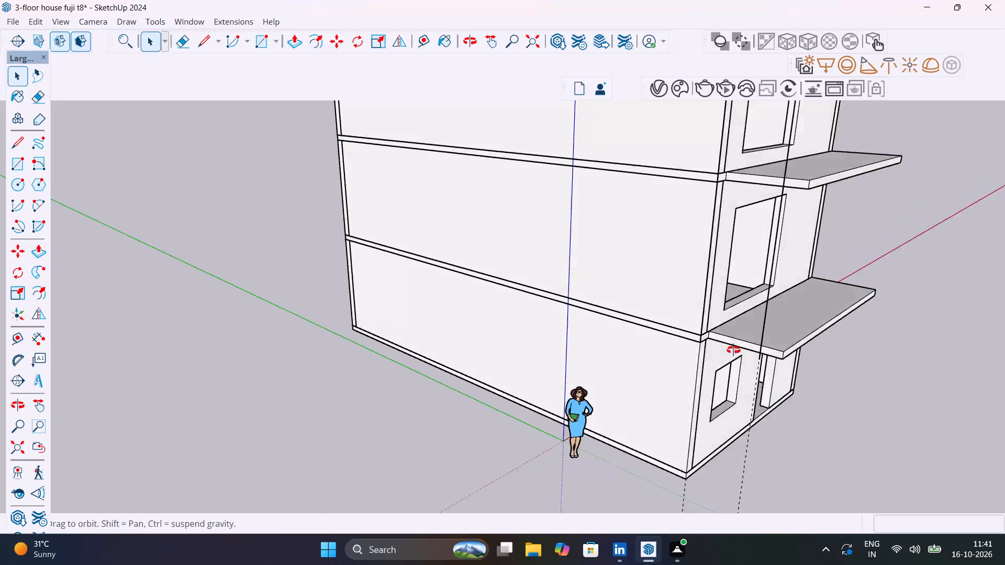
{"action": "middle_click_drag", "start_coordinate": [733, 350], "coordinate": [610, 362]}
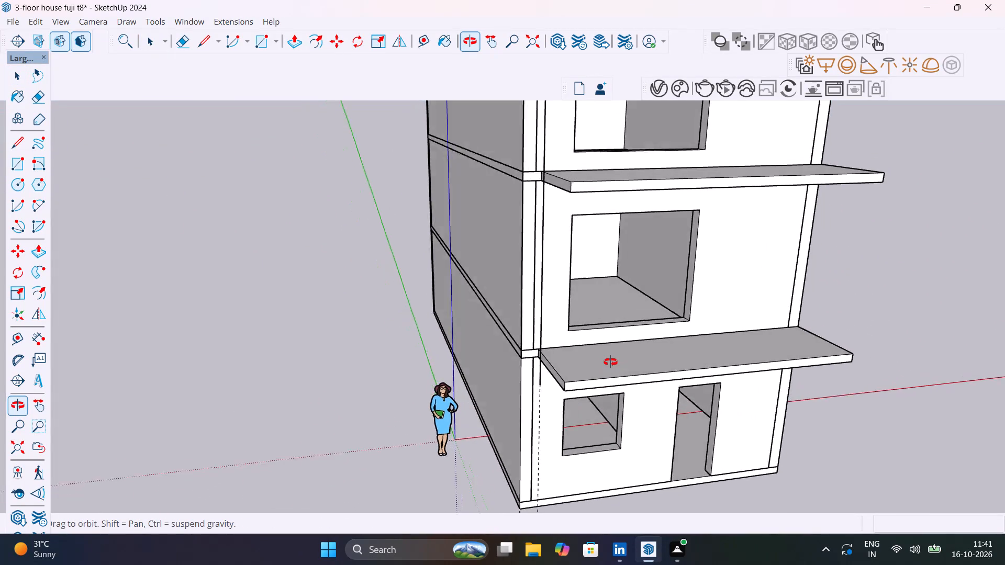
{"action": "middle_click_drag", "start_coordinate": [610, 362], "coordinate": [585, 365]}
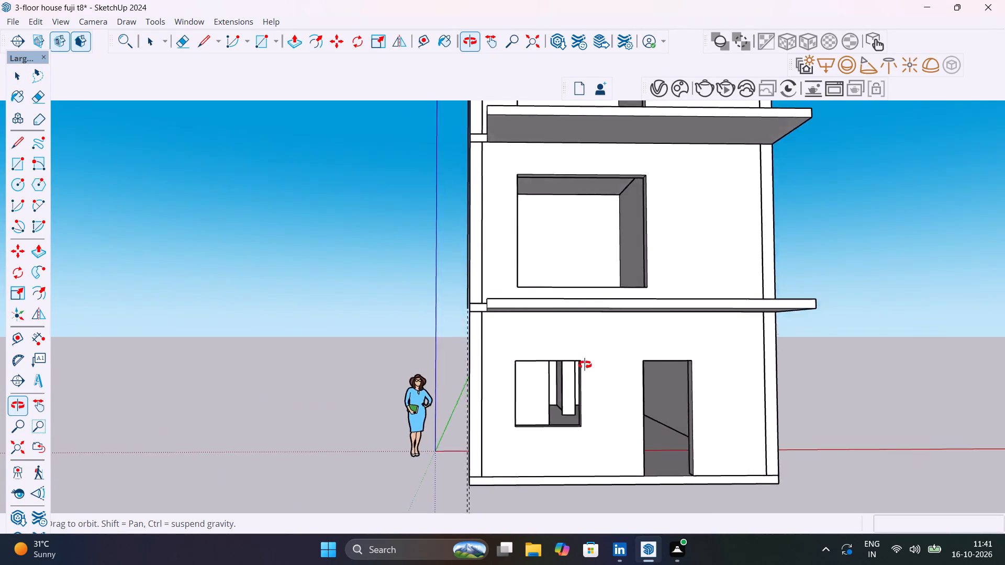
{"action": "middle_click_drag", "start_coordinate": [585, 365], "coordinate": [616, 289]}
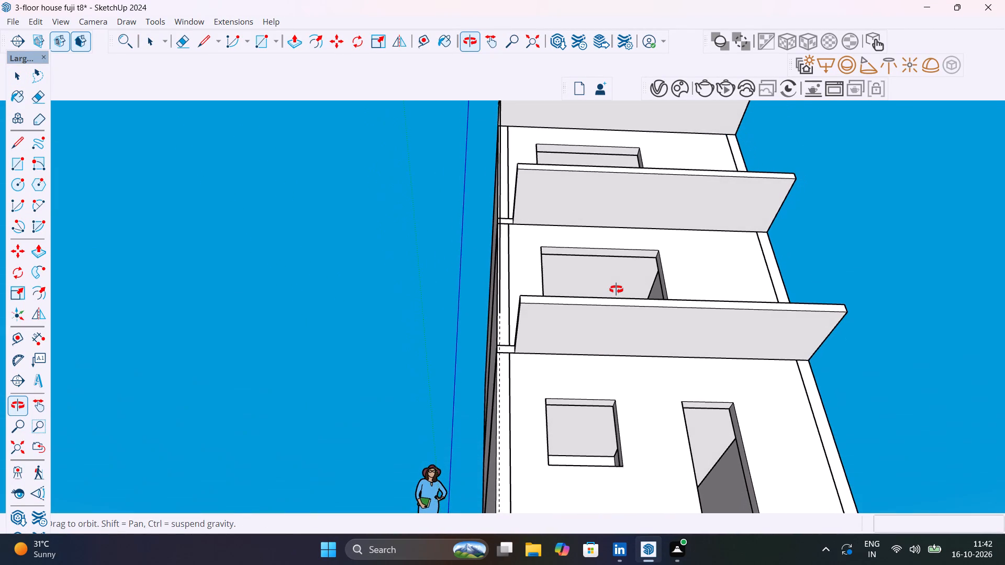
{"action": "middle_click_drag", "start_coordinate": [616, 289], "coordinate": [749, 399]}
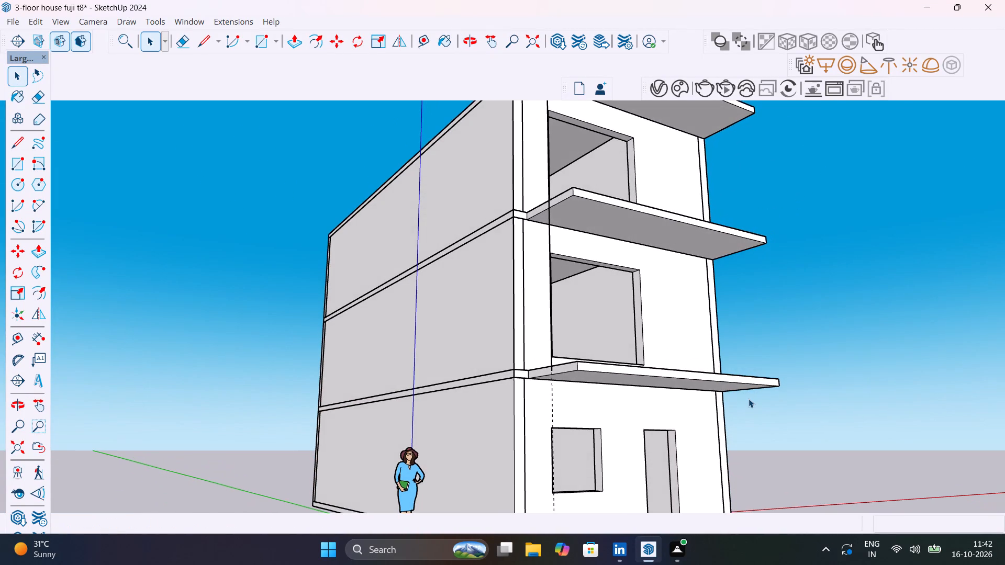
Place a horizontal guide about 18' 10 9/16" across the lowest balcony slab, in line with the long side wall's corner.
{"action": "key", "text": "t"}
{"action": "left_click", "coordinate": [734, 389]}
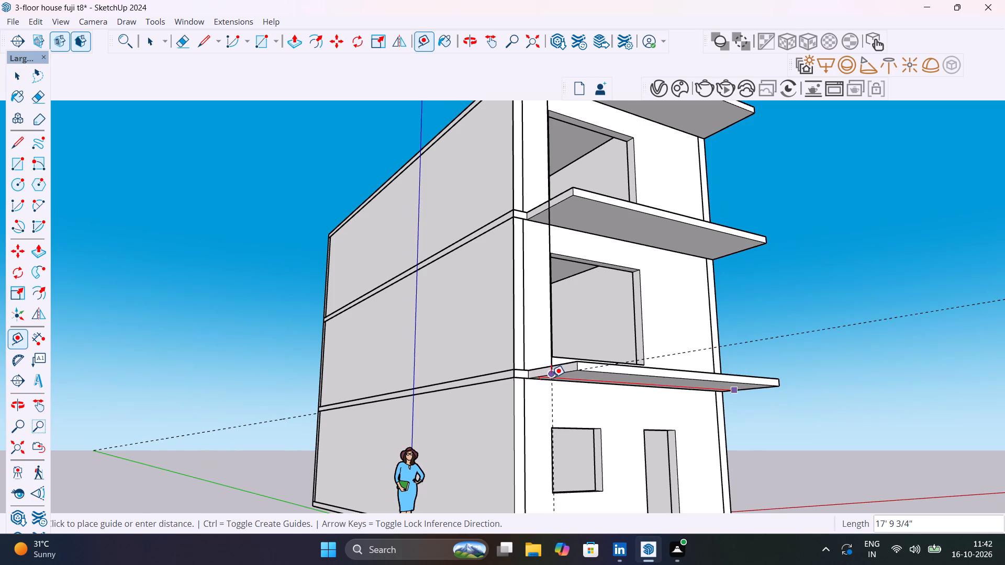
{"action": "scroll", "coordinate": [551, 377], "scroll_direction": "up", "scroll_amount": 15}
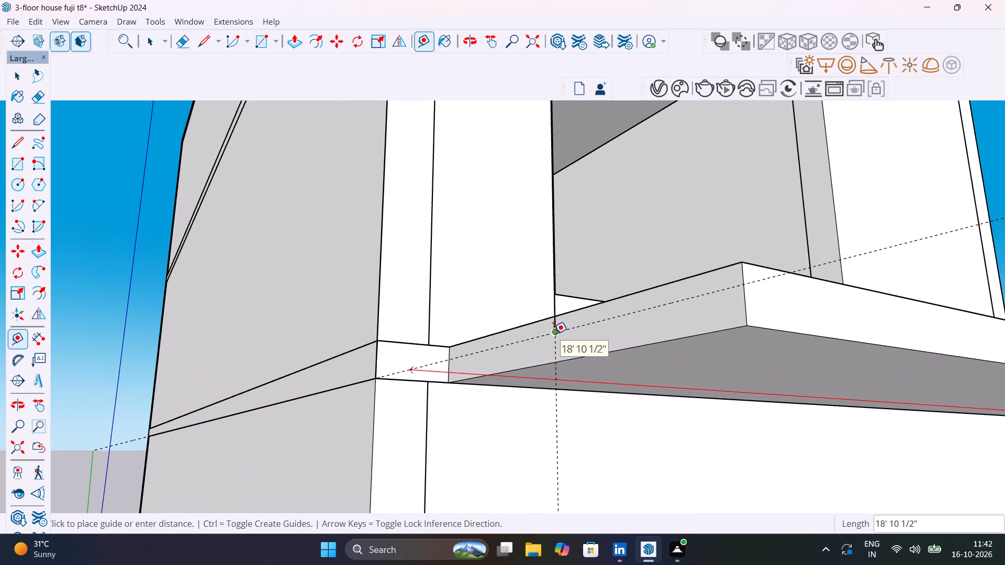
{"action": "middle_click_drag", "start_coordinate": [555, 315], "coordinate": [542, 449]}
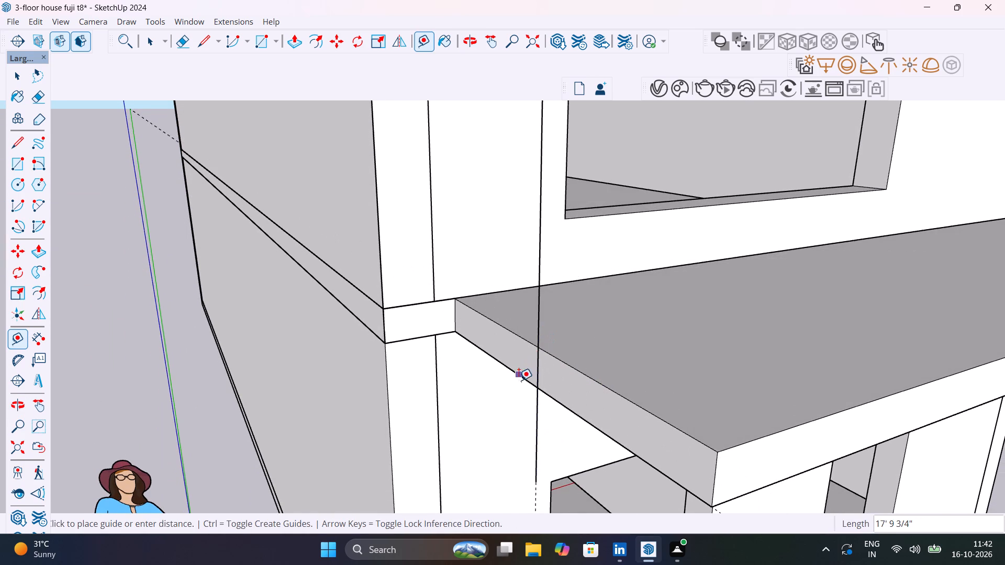
{"action": "scroll", "coordinate": [679, 428], "scroll_direction": "down", "scroll_amount": 13}
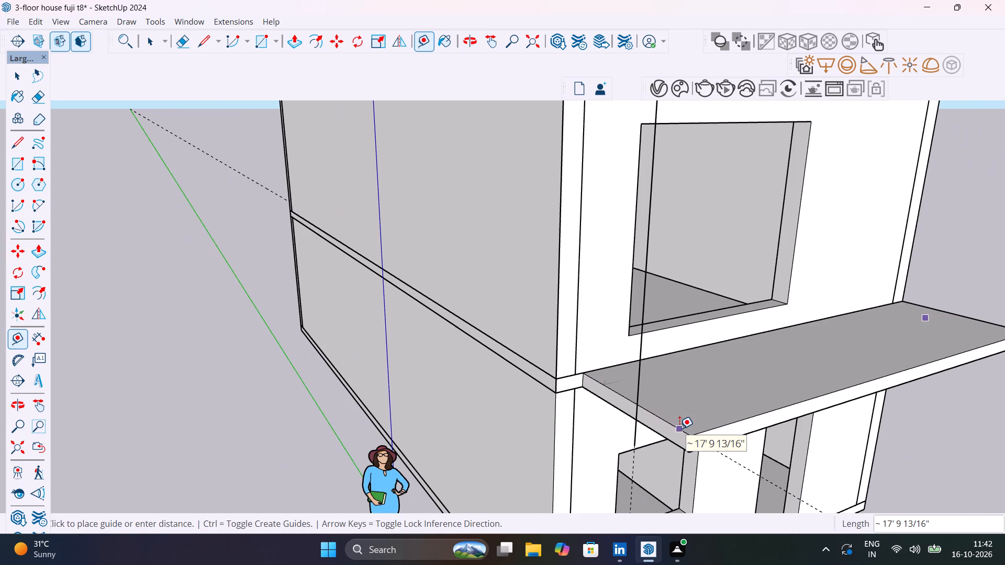
{"action": "left_click", "coordinate": [559, 379]}
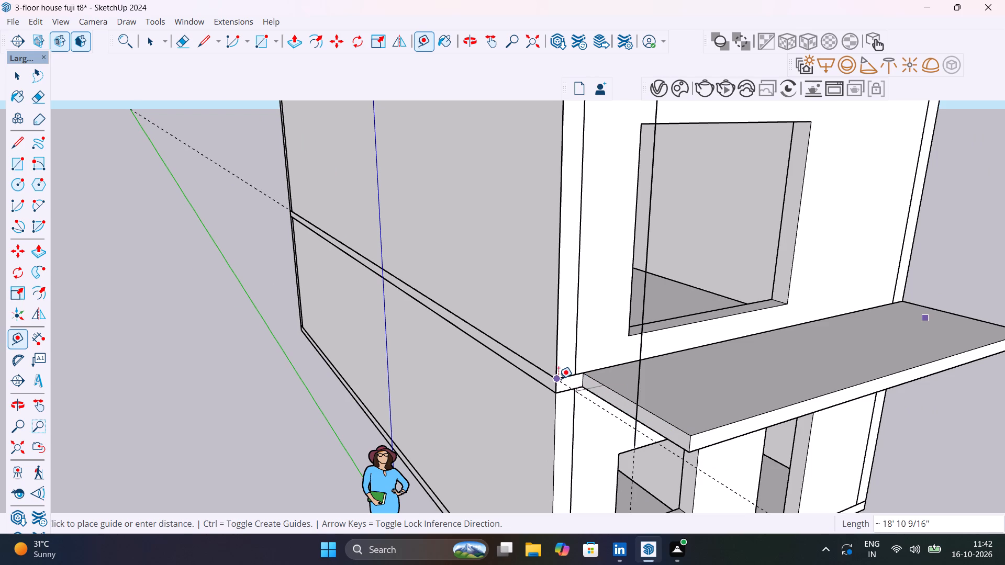
{"action": "scroll", "coordinate": [583, 387], "scroll_direction": "down", "scroll_amount": 12}
{"action": "middle_click_drag", "start_coordinate": [594, 397], "coordinate": [772, 395]}
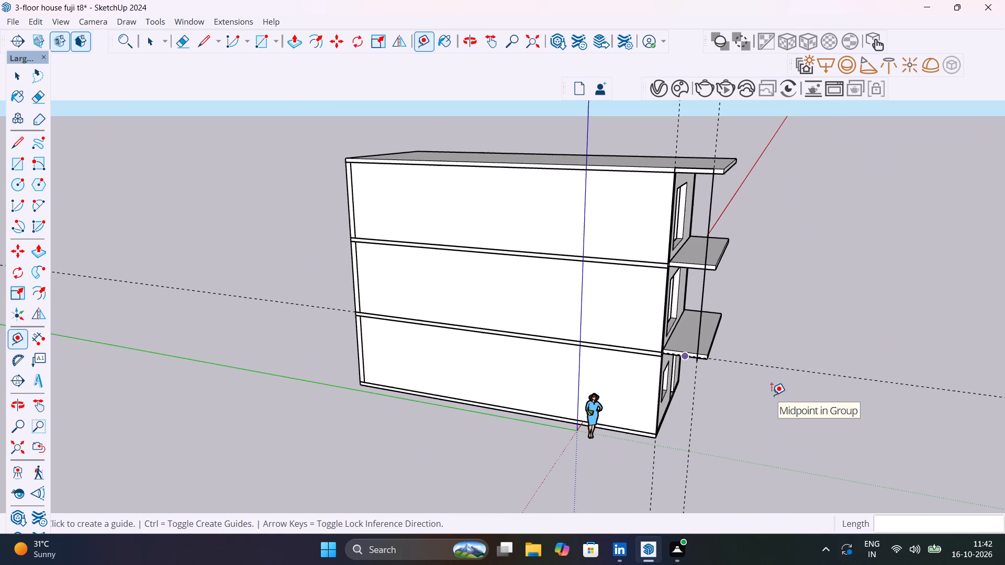
Delete the side panel's leftover vertical edges beside the balconies and at the wall corner.
{"action": "key", "text": "space"}
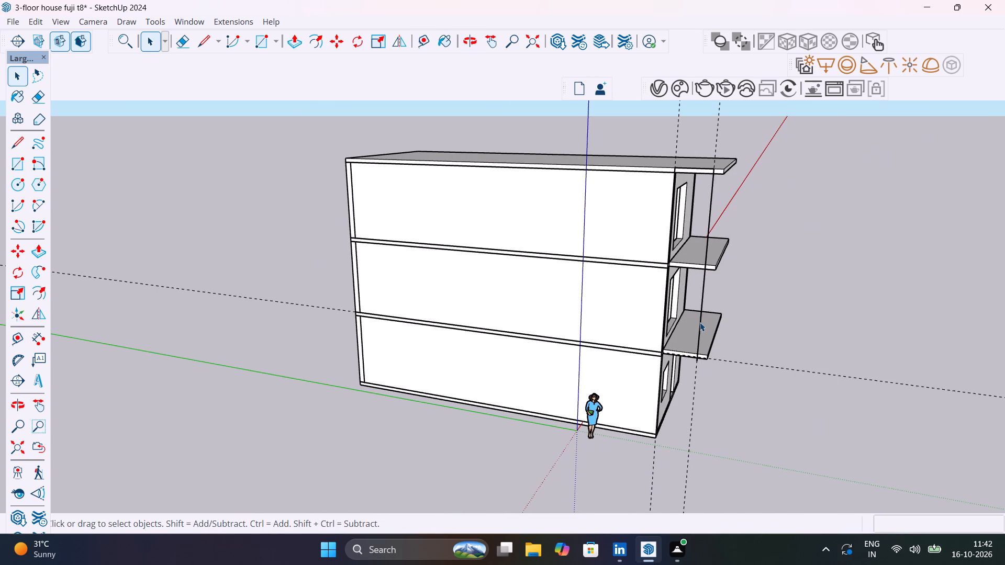
{"action": "left_click", "coordinate": [700, 322]}
{"action": "key", "text": "Delete"}
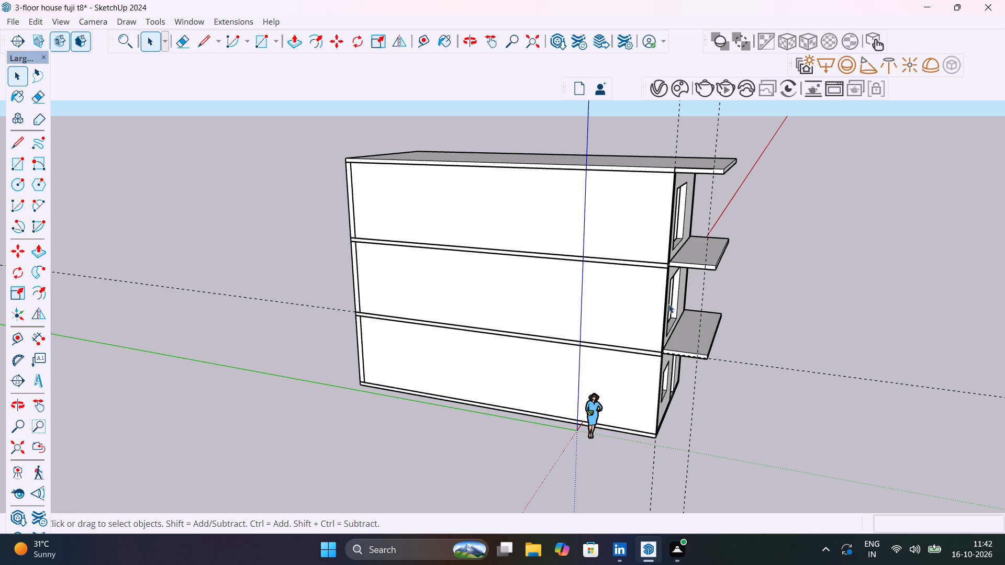
{"action": "left_click", "coordinate": [664, 334]}
{"action": "key", "text": "Delete"}
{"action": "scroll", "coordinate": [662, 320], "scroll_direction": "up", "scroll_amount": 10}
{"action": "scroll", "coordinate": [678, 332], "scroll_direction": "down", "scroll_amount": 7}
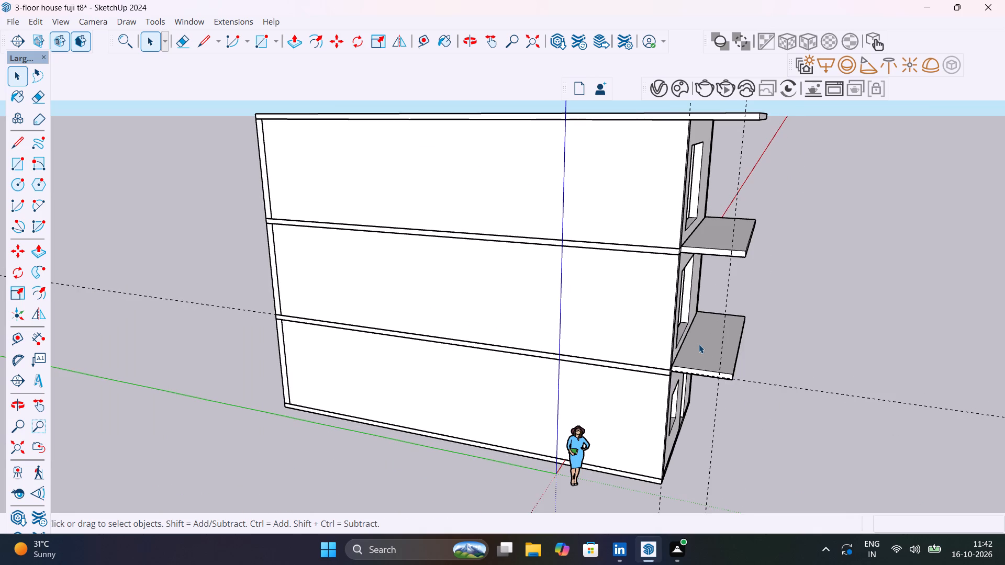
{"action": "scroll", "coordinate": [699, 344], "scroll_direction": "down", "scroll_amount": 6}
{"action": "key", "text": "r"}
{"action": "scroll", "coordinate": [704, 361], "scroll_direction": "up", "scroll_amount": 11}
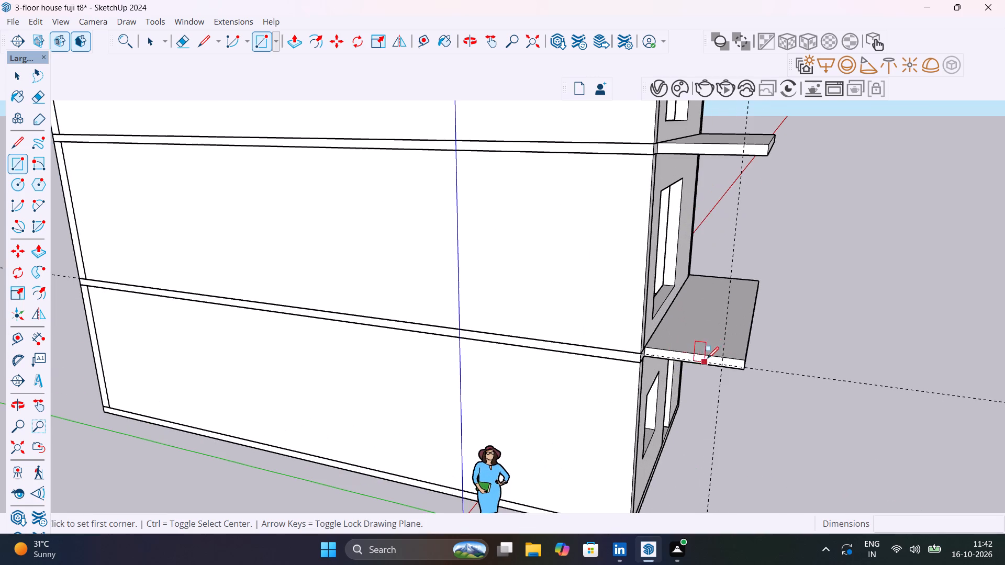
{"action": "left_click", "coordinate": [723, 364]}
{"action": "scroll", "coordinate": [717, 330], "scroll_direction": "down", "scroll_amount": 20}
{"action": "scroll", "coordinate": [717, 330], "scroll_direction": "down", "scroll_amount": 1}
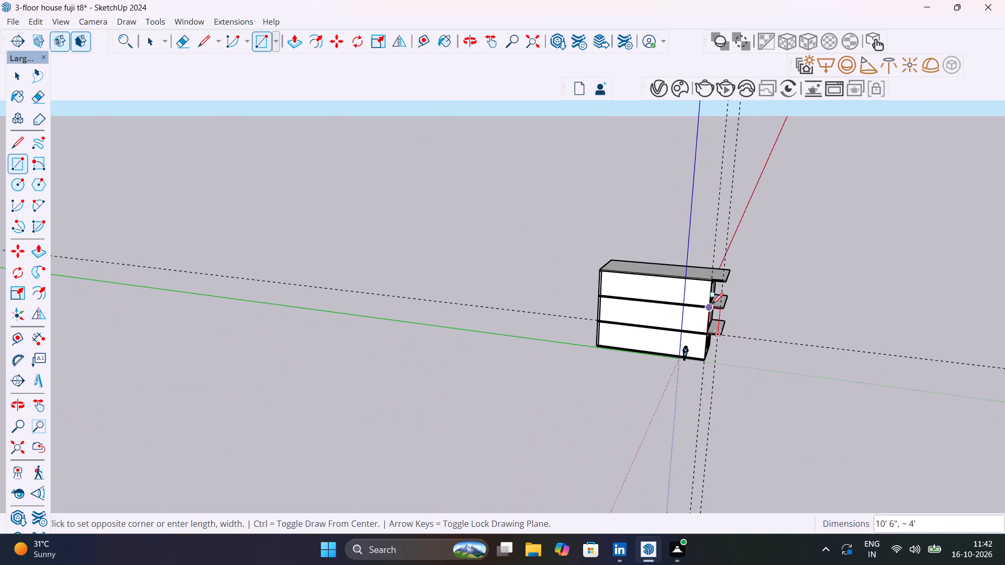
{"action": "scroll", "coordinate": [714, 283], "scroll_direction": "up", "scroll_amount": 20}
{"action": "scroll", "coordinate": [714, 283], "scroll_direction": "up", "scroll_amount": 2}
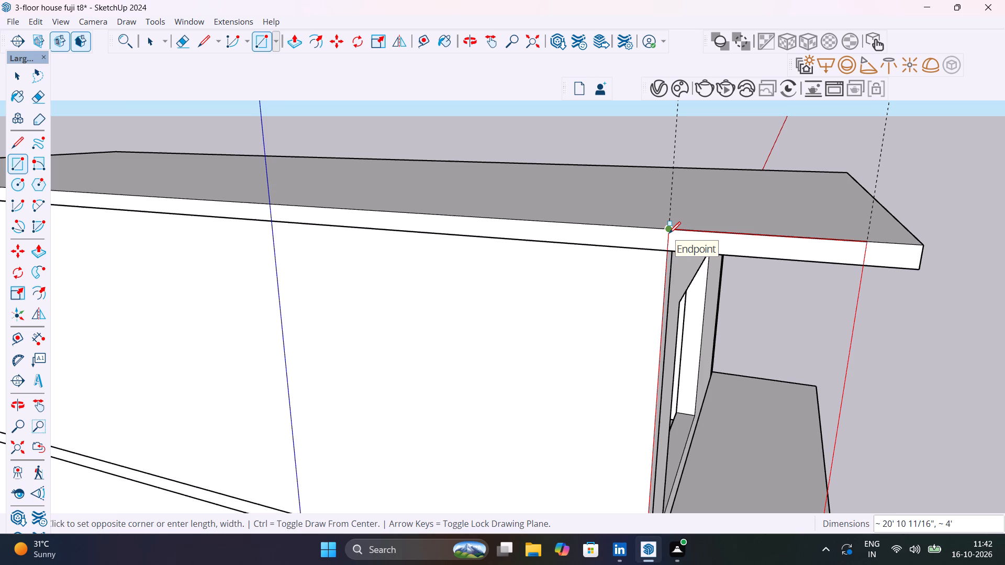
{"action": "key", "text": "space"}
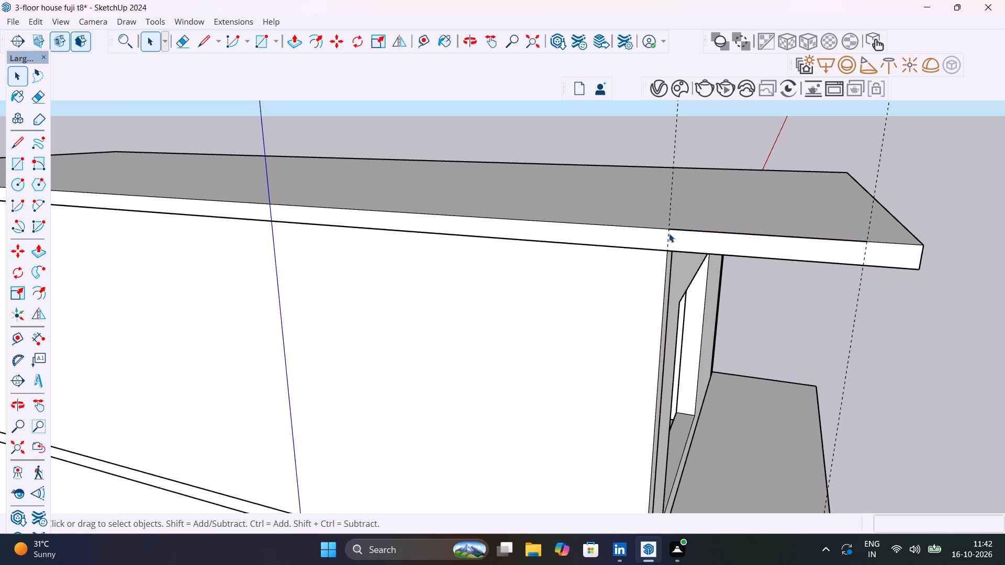
Split the roof slab's long side face with a 6" vertical line at the wall corner.
{"action": "left_click", "coordinate": [685, 238]}
{"action": "double_click", "coordinate": [691, 244]}
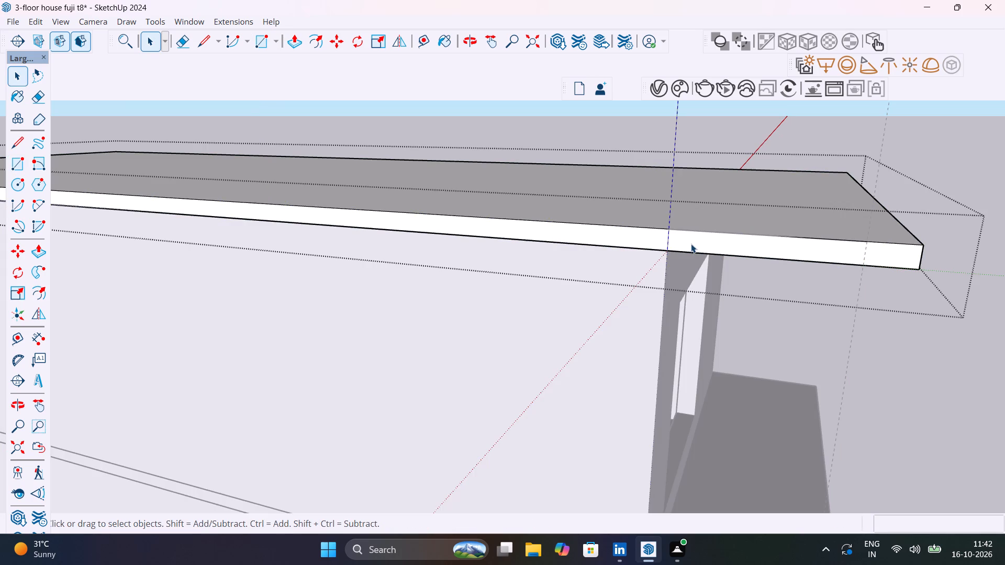
{"action": "left_click", "coordinate": [691, 244]}
{"action": "left_click", "coordinate": [691, 244]}
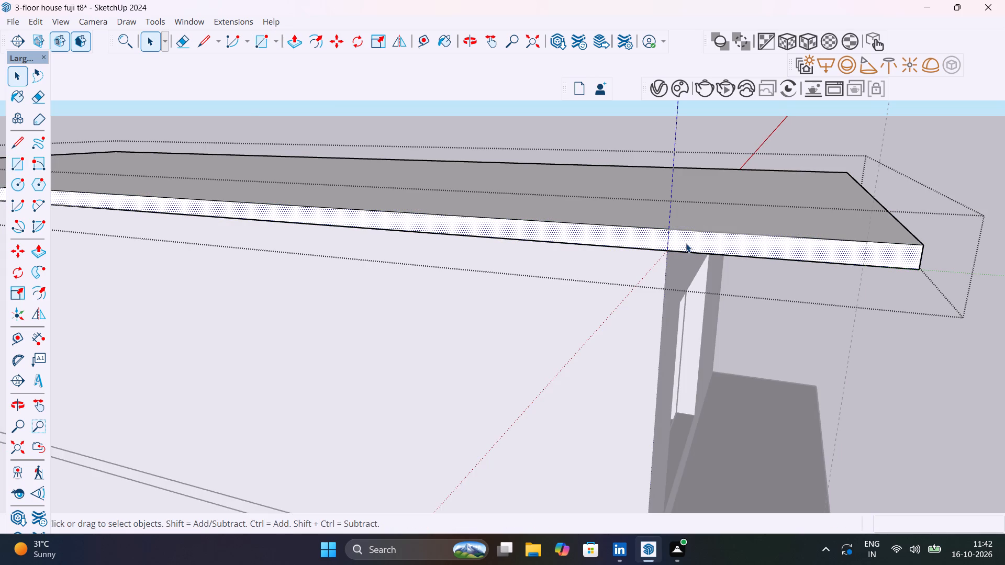
{"action": "key", "text": "l"}
{"action": "left_click", "coordinate": [669, 232]}
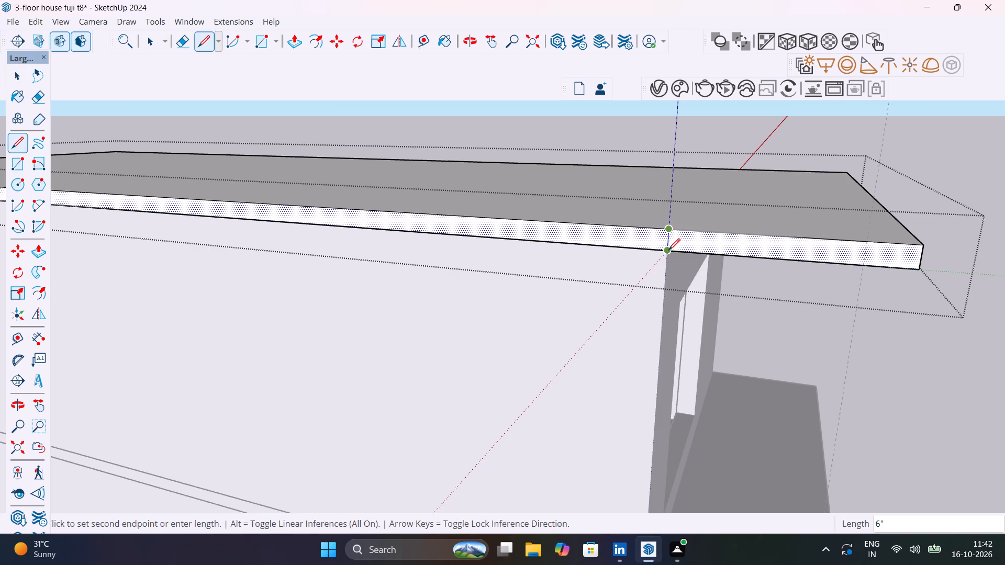
{"action": "left_click", "coordinate": [668, 250]}
{"action": "key", "text": "space"}
Push the projecting part of the roof slab's side face inward 1' 3/4", matching the balcony slabs.
{"action": "left_click", "coordinate": [701, 244]}
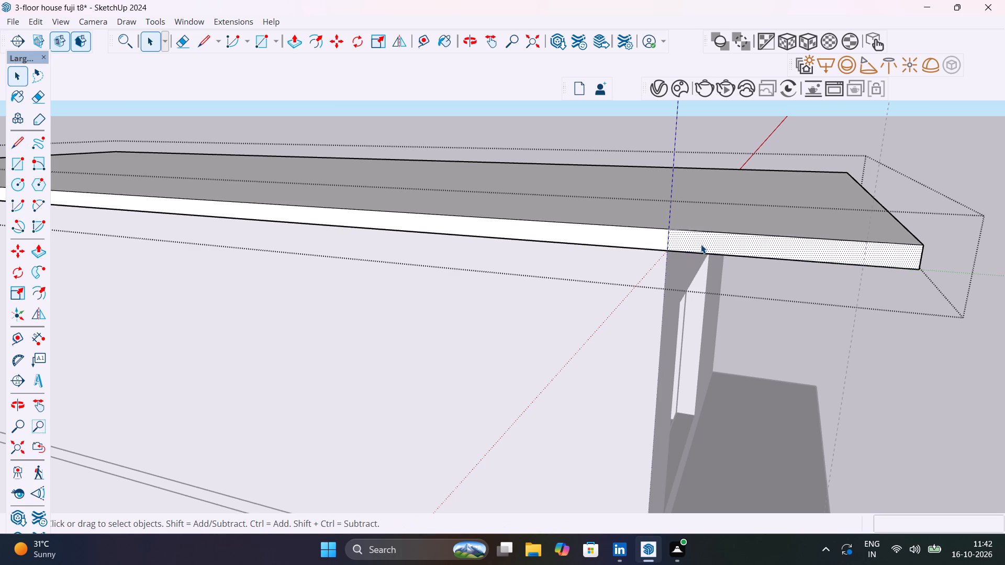
{"action": "key", "text": "p"}
{"action": "left_click", "coordinate": [701, 244]}
{"action": "scroll", "coordinate": [722, 228], "scroll_direction": "down", "scroll_amount": 13}
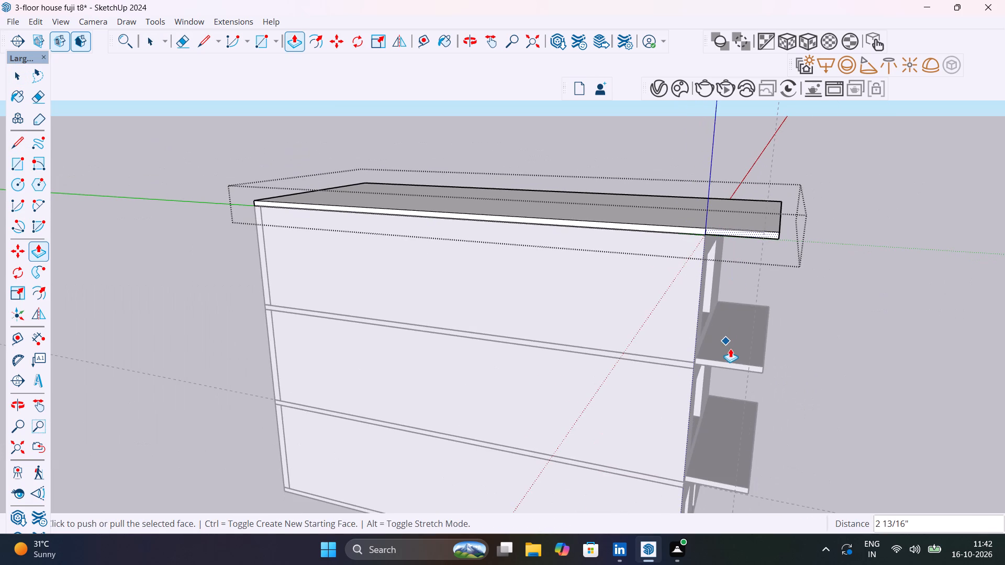
{"action": "scroll", "coordinate": [731, 359], "scroll_direction": "up", "scroll_amount": 6}
{"action": "middle_click_drag", "start_coordinate": [724, 355], "coordinate": [569, 360]}
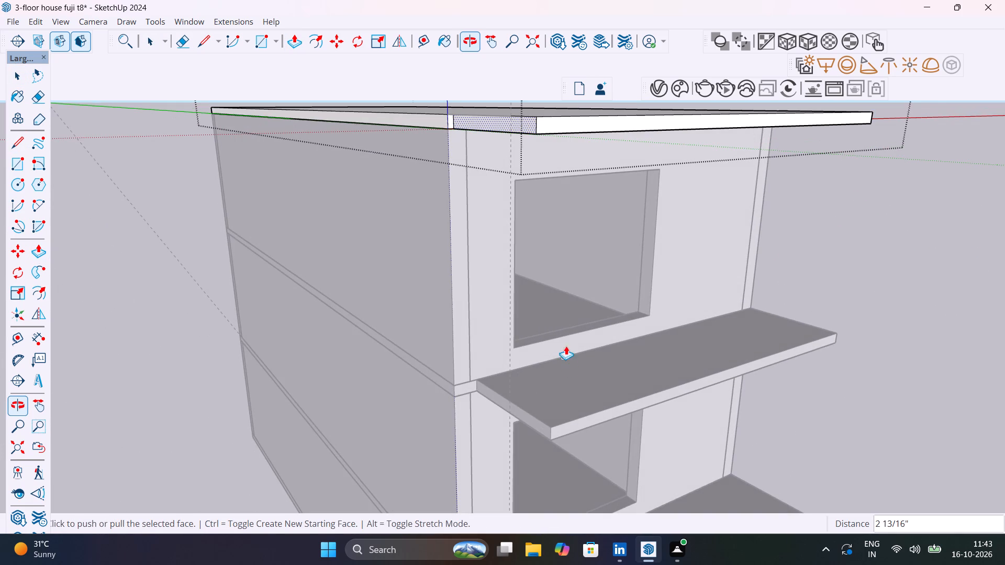
{"action": "scroll", "coordinate": [539, 184], "scroll_direction": "down", "scroll_amount": 1}
{"action": "middle_click_drag", "start_coordinate": [539, 184], "coordinate": [539, 276]}
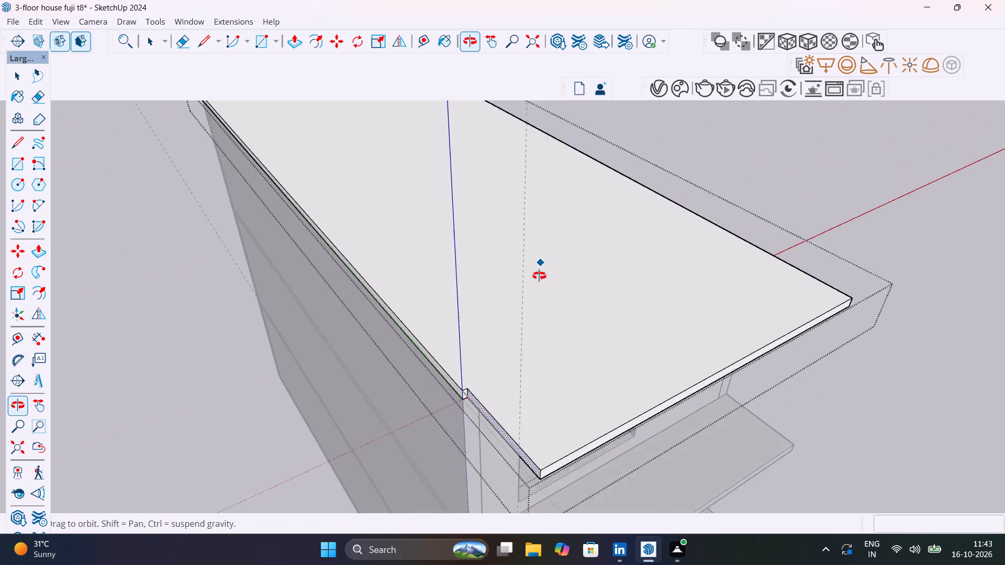
{"action": "middle_click_drag", "start_coordinate": [539, 276], "coordinate": [567, 184]}
{"action": "scroll", "coordinate": [567, 184], "scroll_direction": "up", "scroll_amount": 1}
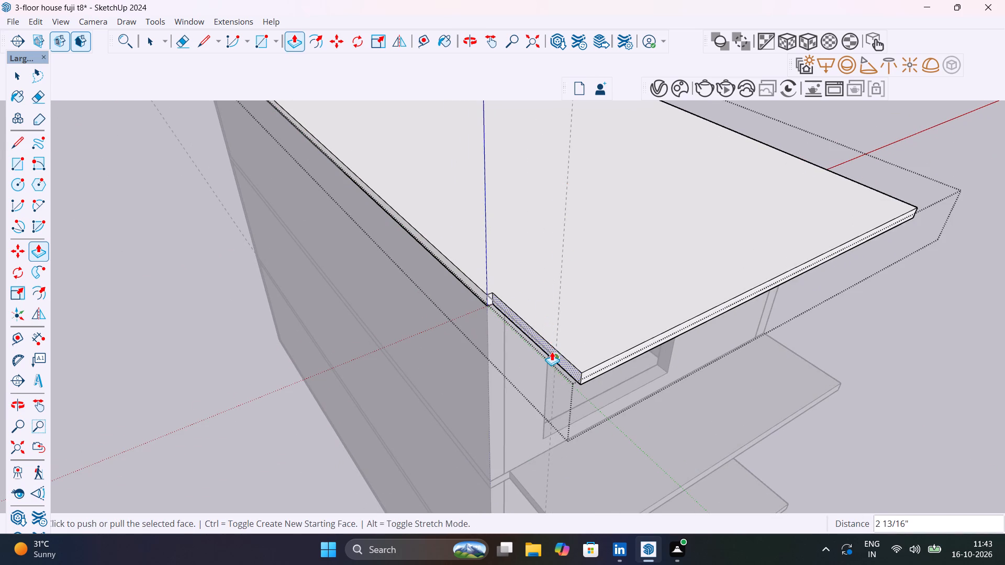
{"action": "left_click", "coordinate": [552, 352]}
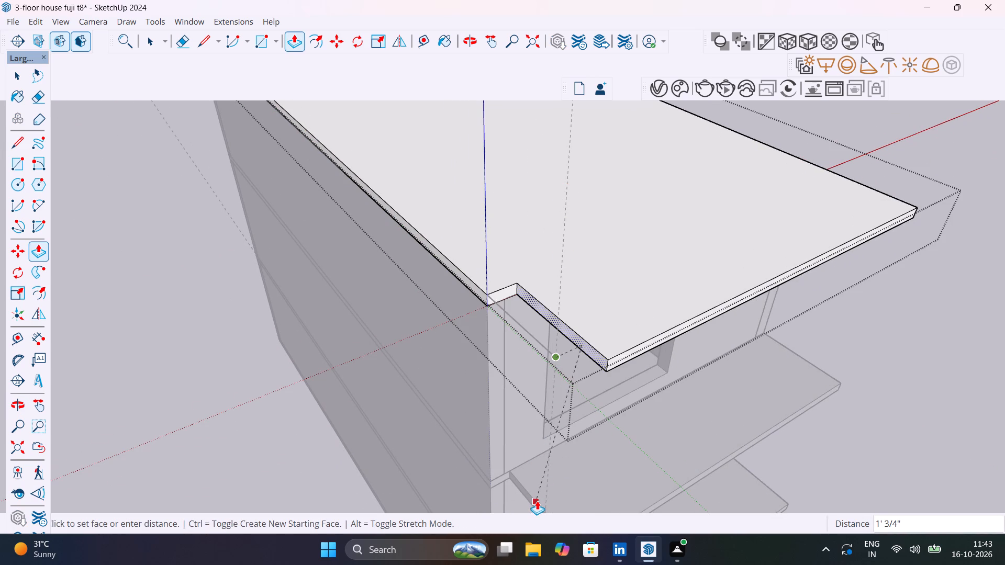
{"action": "left_click", "coordinate": [537, 501]}
{"action": "key", "text": "space"}
{"action": "left_click", "coordinate": [890, 358]}
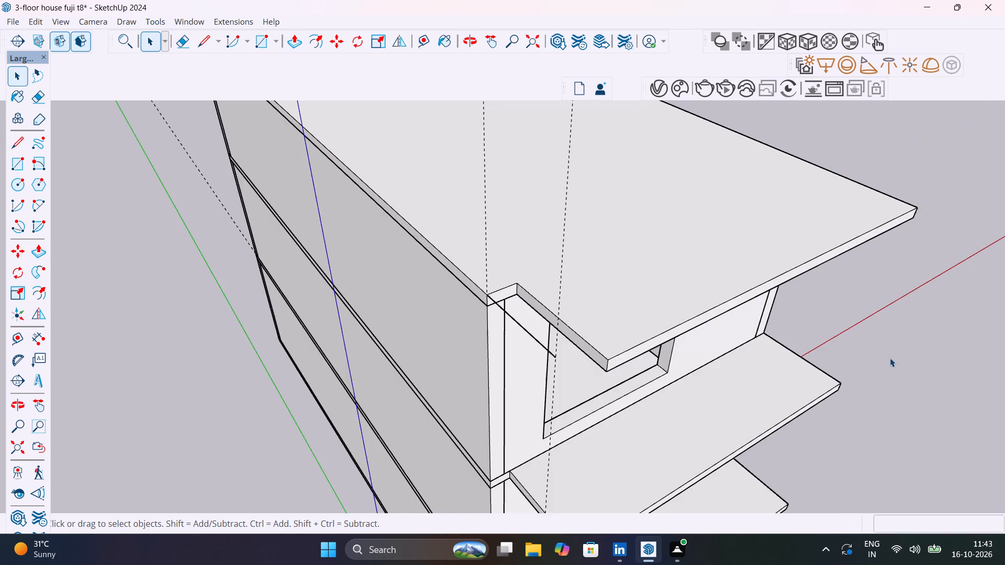
Delete the leftover loose edge running outward from the wall corner at the roof overhang.
{"action": "scroll", "coordinate": [820, 358], "scroll_direction": "down", "scroll_amount": 3}
{"action": "middle_click_drag", "start_coordinate": [868, 313], "coordinate": [1004, 241]}
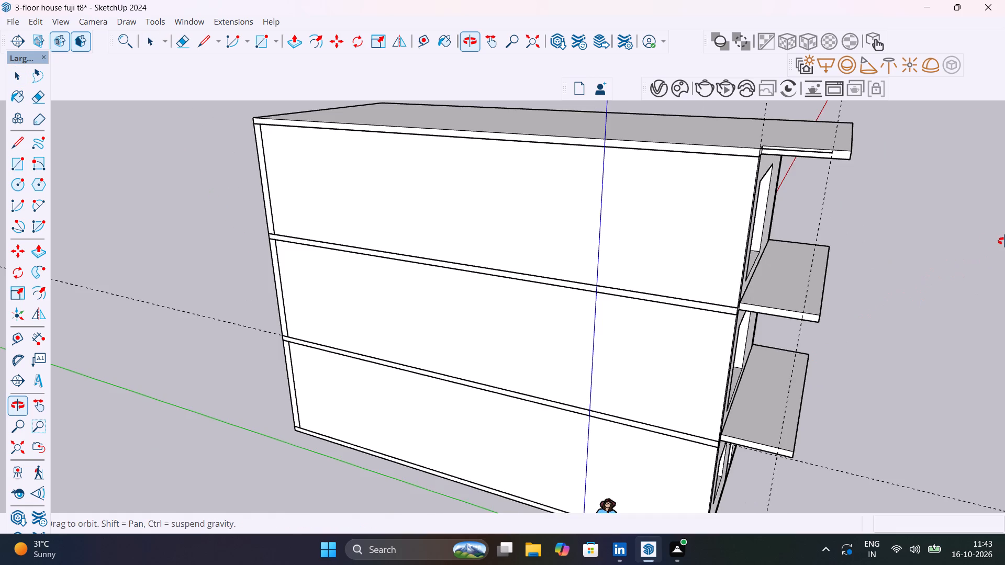
{"action": "middle_click_drag", "start_coordinate": [1004, 241], "coordinate": [875, 321]}
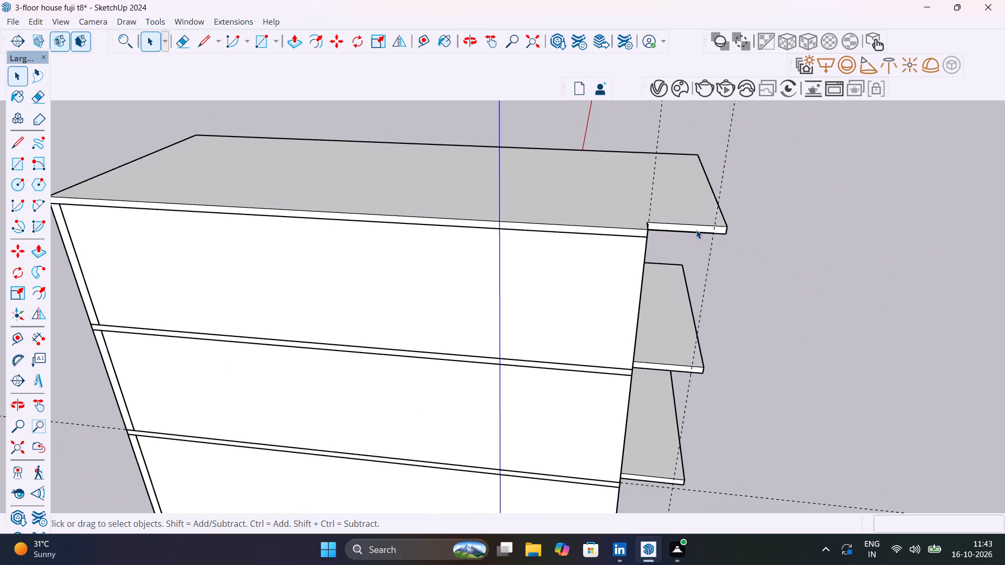
{"action": "scroll", "coordinate": [696, 229], "scroll_direction": "up", "scroll_amount": 8}
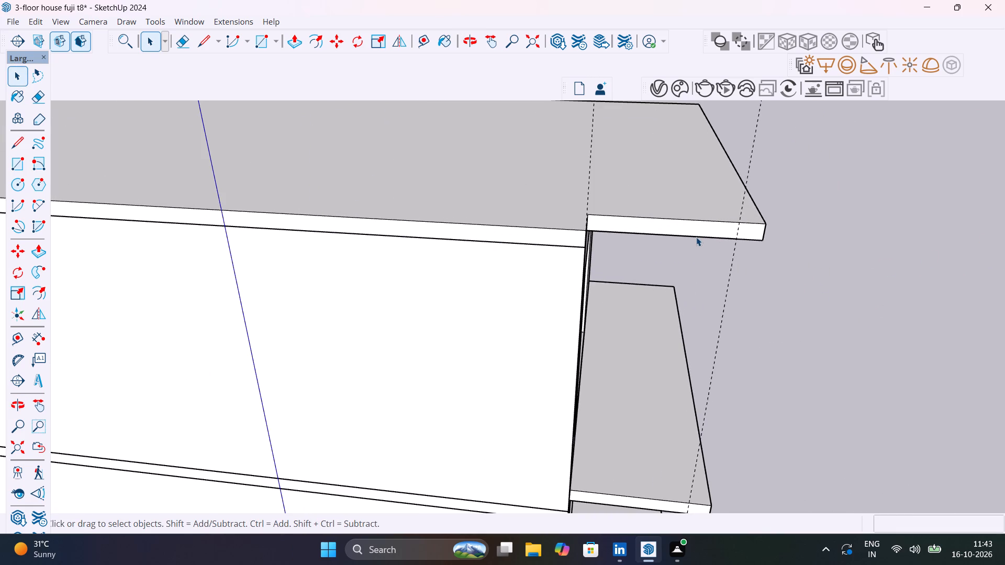
{"action": "left_click", "coordinate": [696, 237]}
{"action": "key", "text": "Delete"}
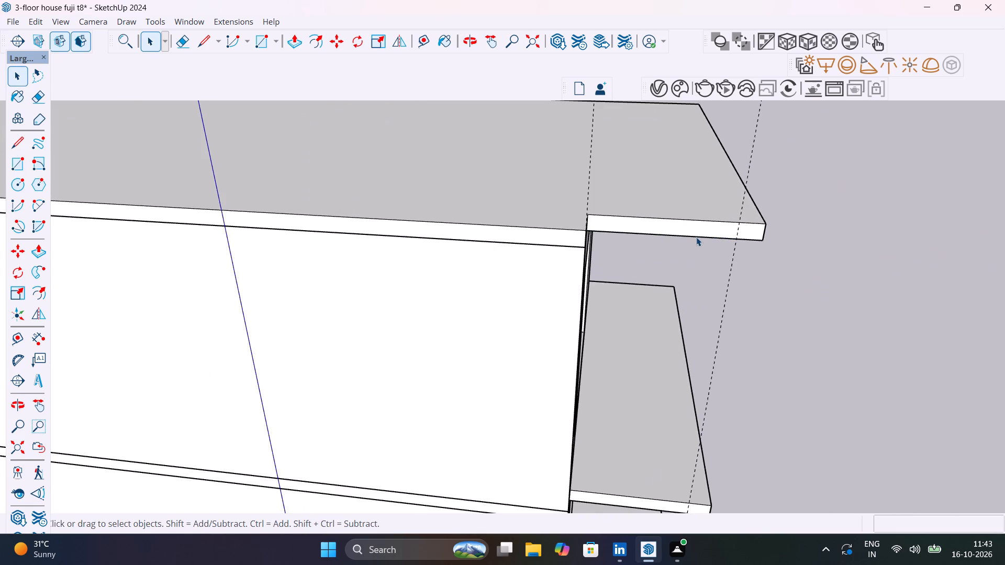
Place a guide 18' 10 1/2" across the roof from its far long edge, in line with the near wall corner.
{"action": "scroll", "coordinate": [696, 237], "scroll_direction": "down", "scroll_amount": 5}
{"action": "middle_click_drag", "start_coordinate": [702, 257], "coordinate": [599, 227]}
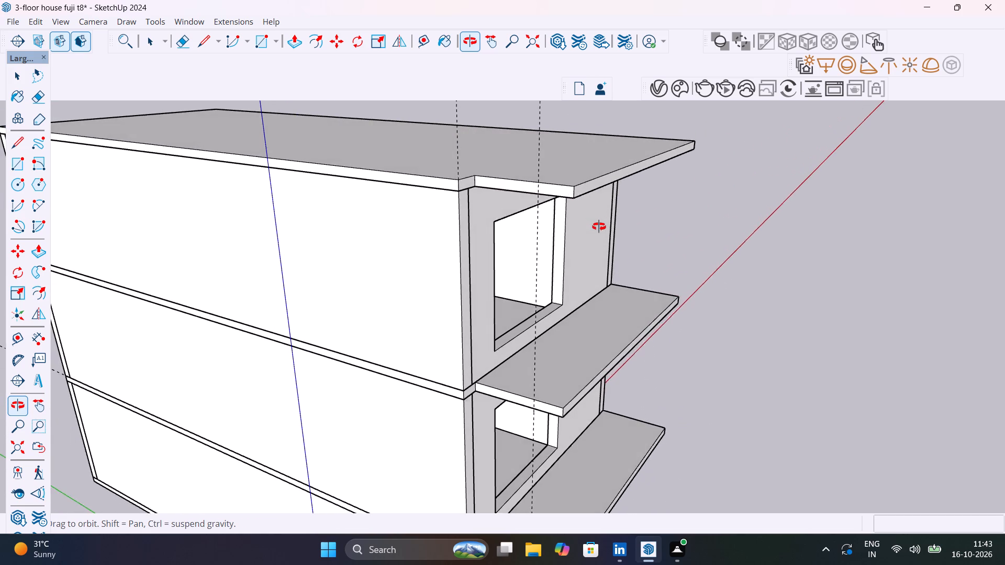
{"action": "middle_click_drag", "start_coordinate": [599, 227], "coordinate": [428, 282]}
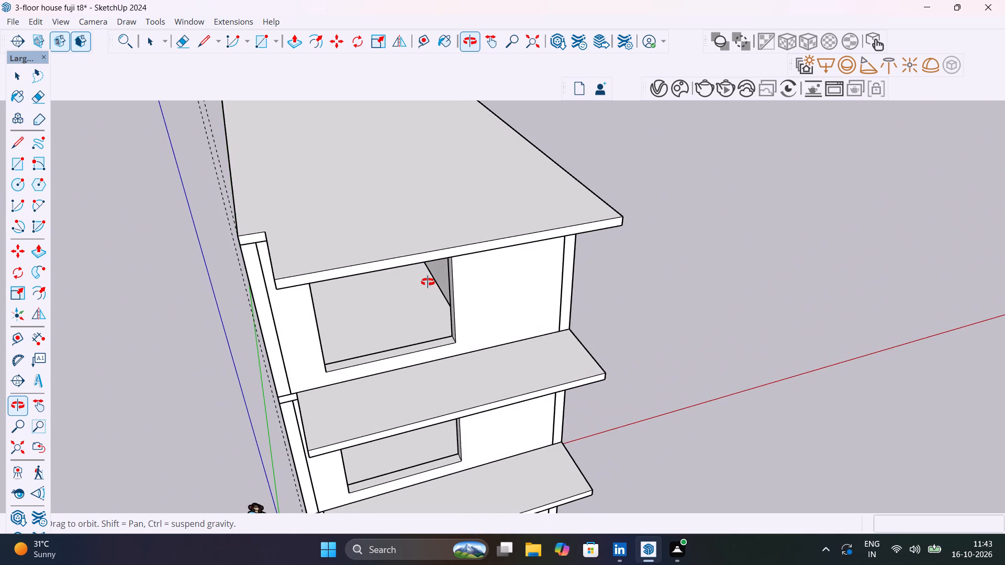
{"action": "middle_click_drag", "start_coordinate": [428, 282], "coordinate": [594, 293]}
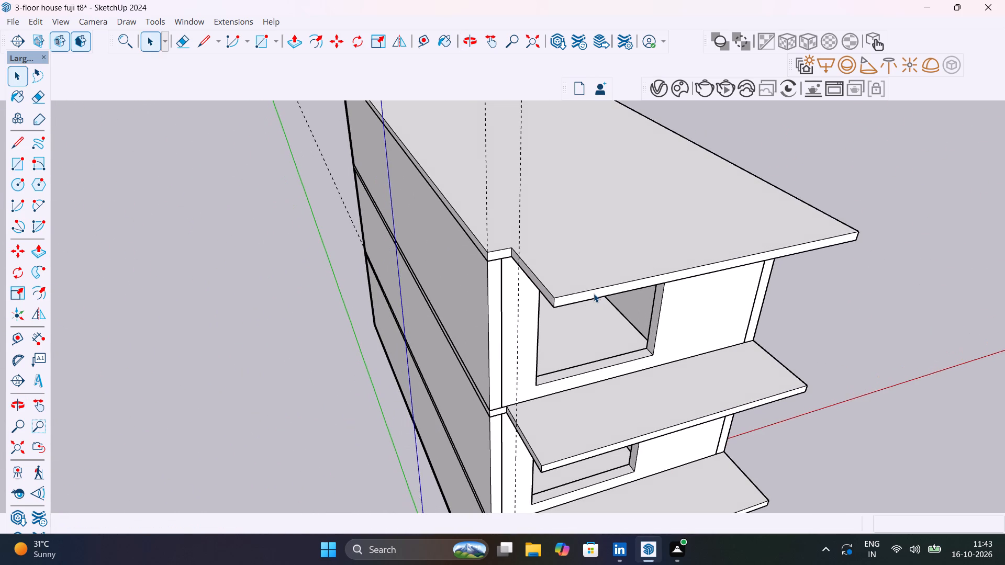
{"action": "key", "text": "t"}
{"action": "left_click", "coordinate": [806, 203]}
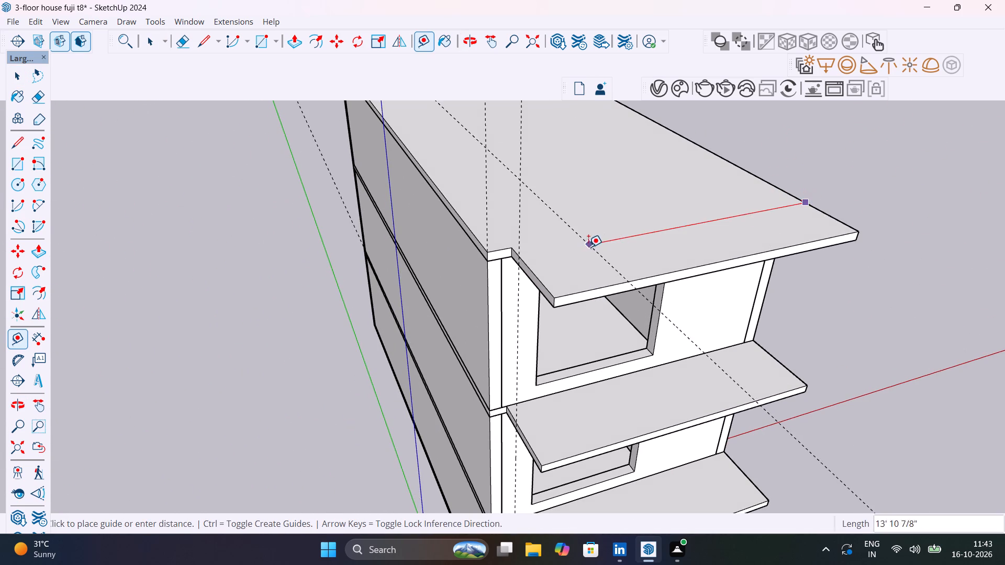
{"action": "left_click", "coordinate": [486, 251]}
Draw a vertical rectangle about 20' 6" by 4' from the roof's wall corner down to the vertical guide at the lowest balcony.
{"action": "middle_click_drag", "start_coordinate": [659, 227], "coordinate": [898, 166]}
{"action": "key", "text": "space"}
{"action": "type", "text": "r"}
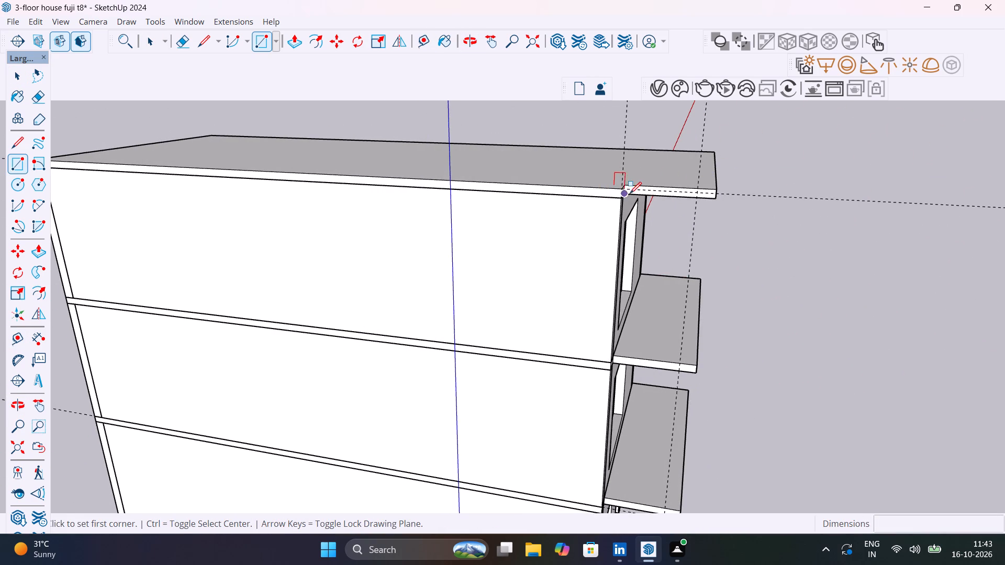
{"action": "left_click", "coordinate": [627, 190]}
{"action": "scroll", "coordinate": [690, 264], "scroll_direction": "down", "scroll_amount": 13}
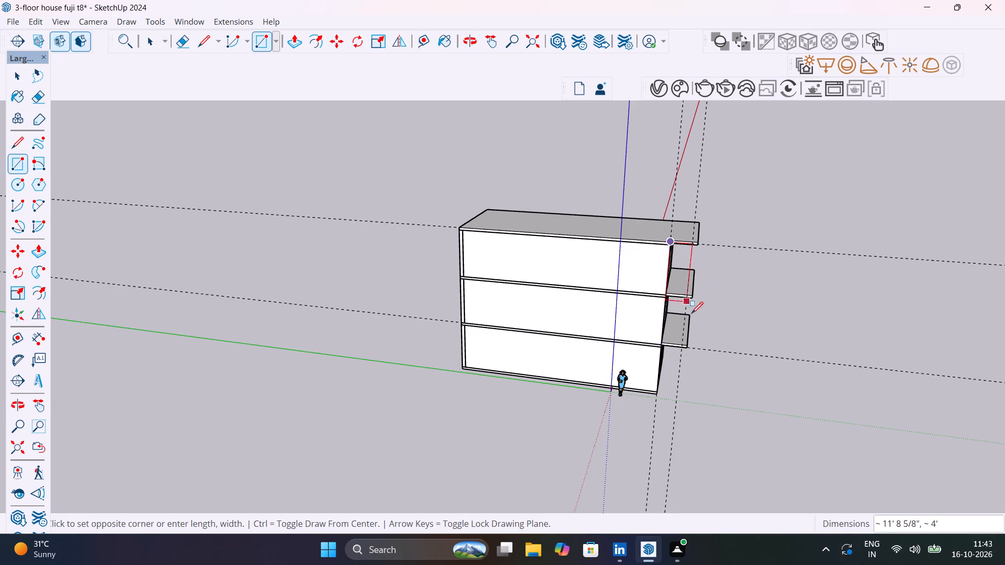
{"action": "scroll", "coordinate": [685, 338], "scroll_direction": "up", "scroll_amount": 11}
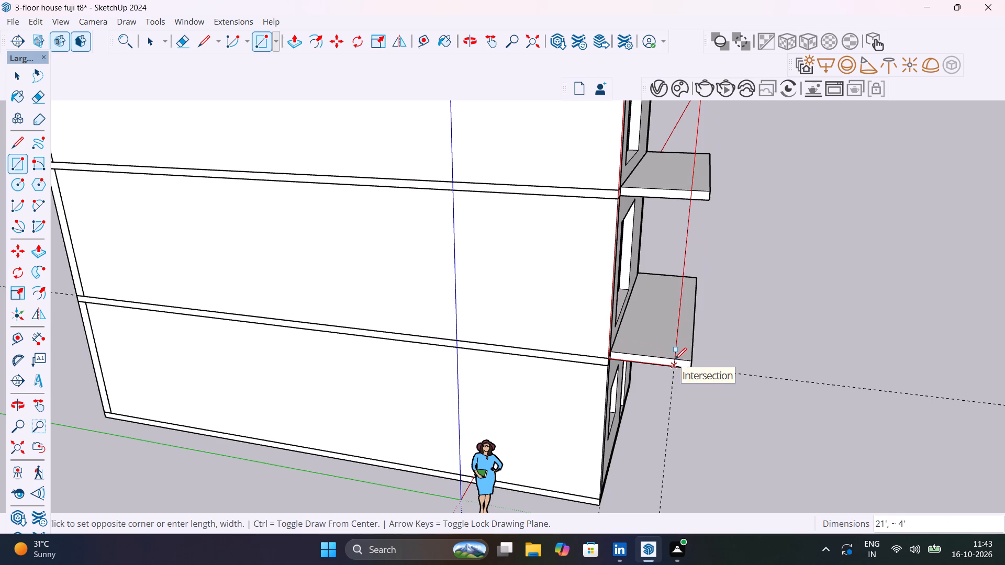
{"action": "scroll", "coordinate": [675, 358], "scroll_direction": "up", "scroll_amount": 9}
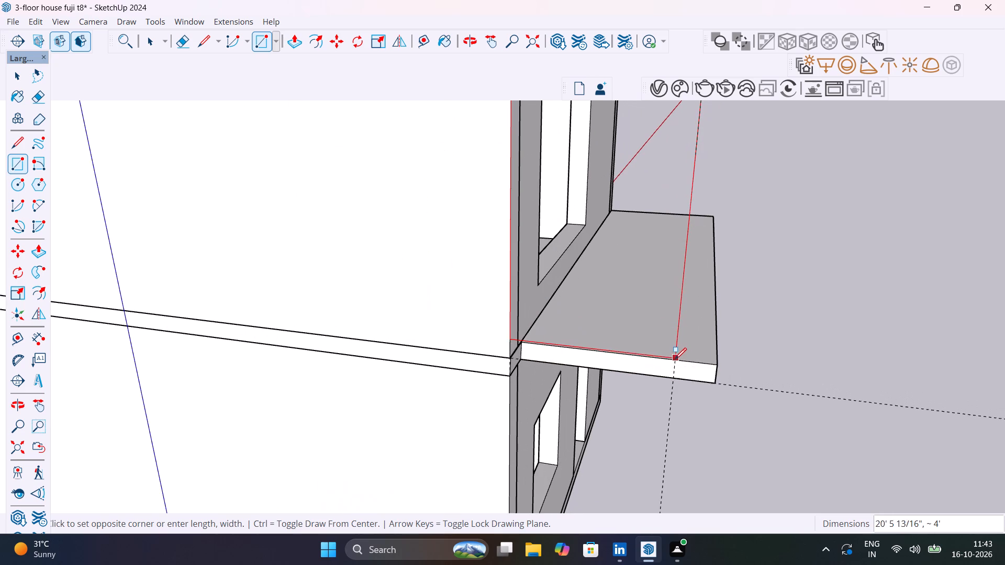
{"action": "left_click", "coordinate": [675, 360]}
Extrude the vertical side panel 1' 3/4" inward to meet the recessed balcony slab ends.
{"action": "scroll", "coordinate": [678, 361], "scroll_direction": "down", "scroll_amount": 6}
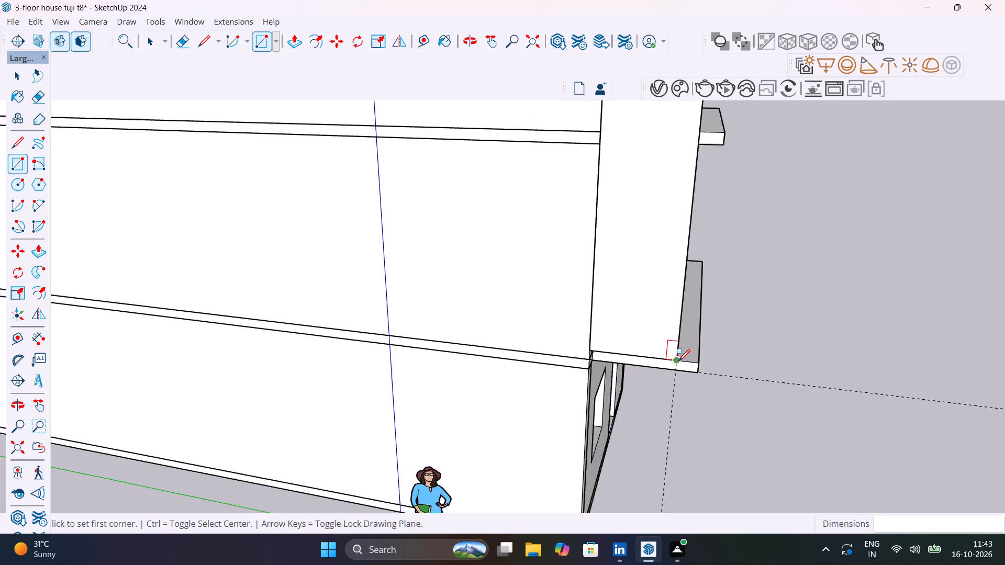
{"action": "scroll", "coordinate": [678, 361], "scroll_direction": "down", "scroll_amount": 14}
{"action": "middle_click_drag", "start_coordinate": [690, 361], "coordinate": [244, 318]}
{"action": "key", "text": "space"}
{"action": "scroll", "coordinate": [374, 283], "scroll_direction": "up", "scroll_amount": 12}
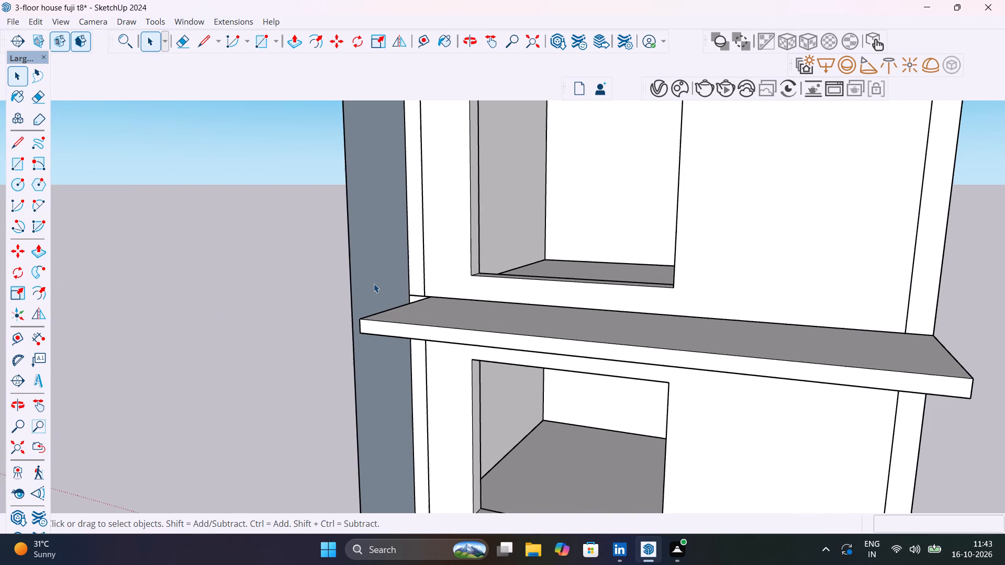
{"action": "left_click", "coordinate": [374, 284]}
{"action": "key", "text": "p"}
{"action": "left_click", "coordinate": [374, 283]}
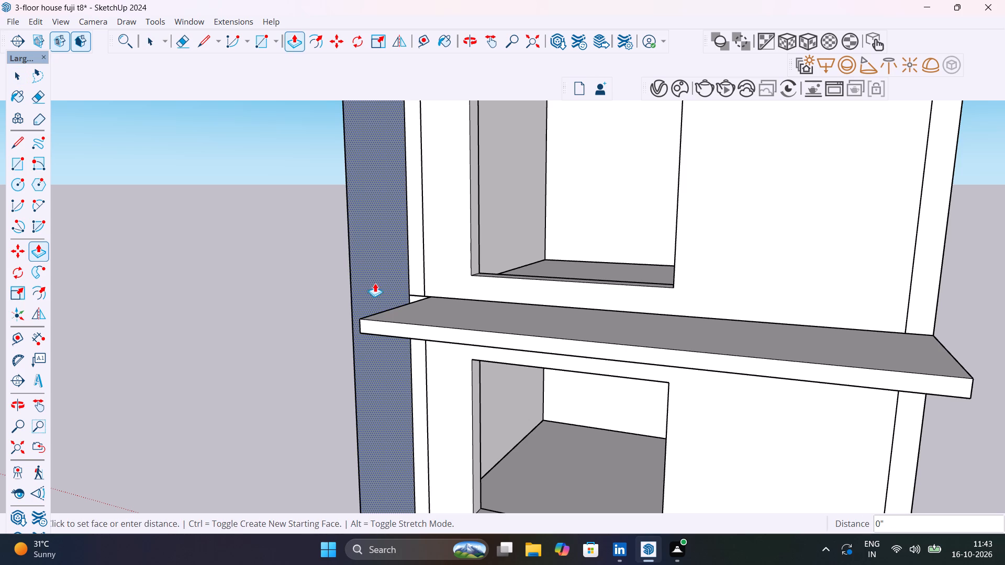
{"action": "middle_click_drag", "start_coordinate": [382, 286], "coordinate": [565, 309]}
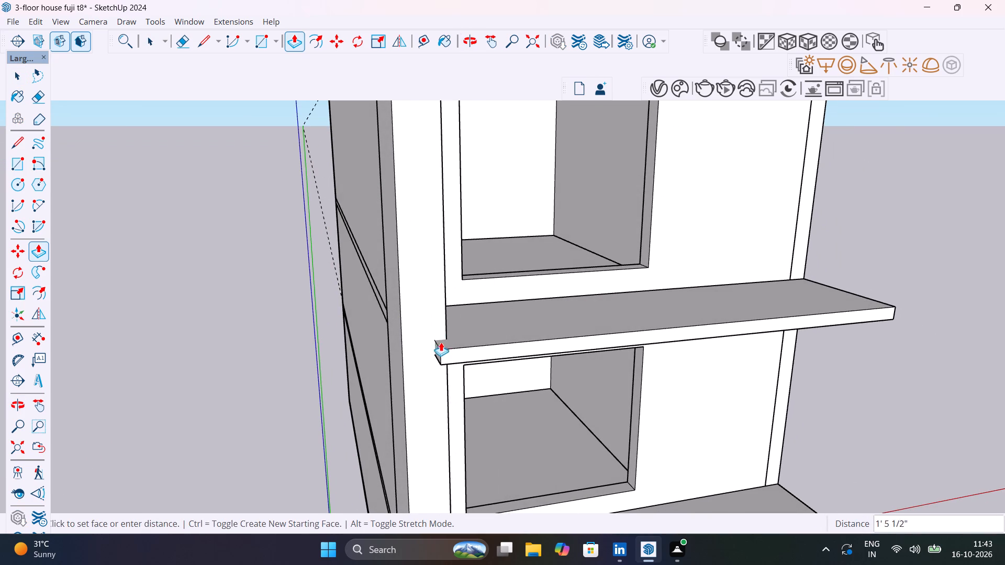
{"action": "scroll", "coordinate": [440, 347], "scroll_direction": "up", "scroll_amount": 10}
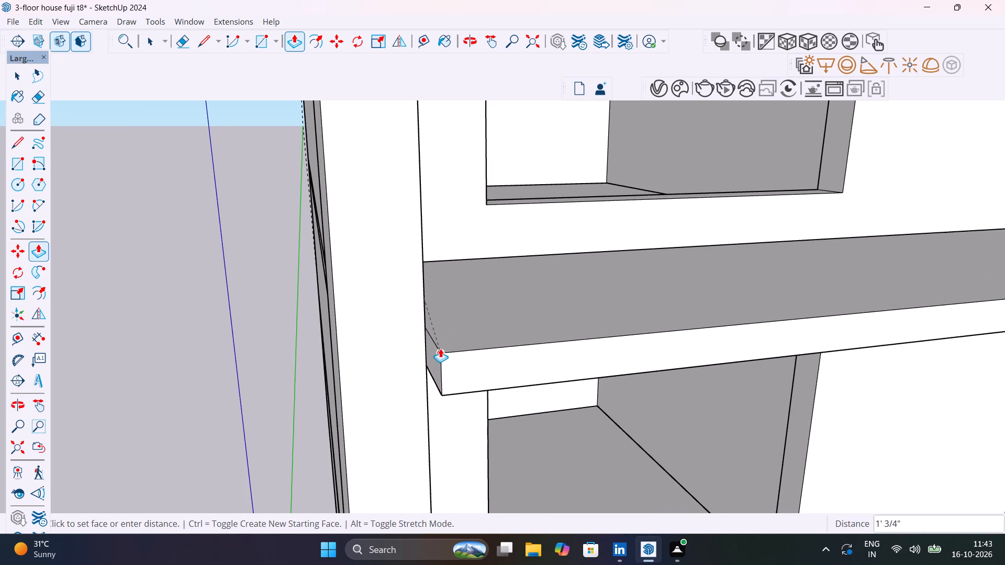
{"action": "left_click", "coordinate": [440, 347]}
{"action": "scroll", "coordinate": [440, 347], "scroll_direction": "down", "scroll_amount": 20}
{"action": "scroll", "coordinate": [440, 347], "scroll_direction": "down", "scroll_amount": 2}
{"action": "key", "text": "space"}
{"action": "left_click", "coordinate": [684, 310]}
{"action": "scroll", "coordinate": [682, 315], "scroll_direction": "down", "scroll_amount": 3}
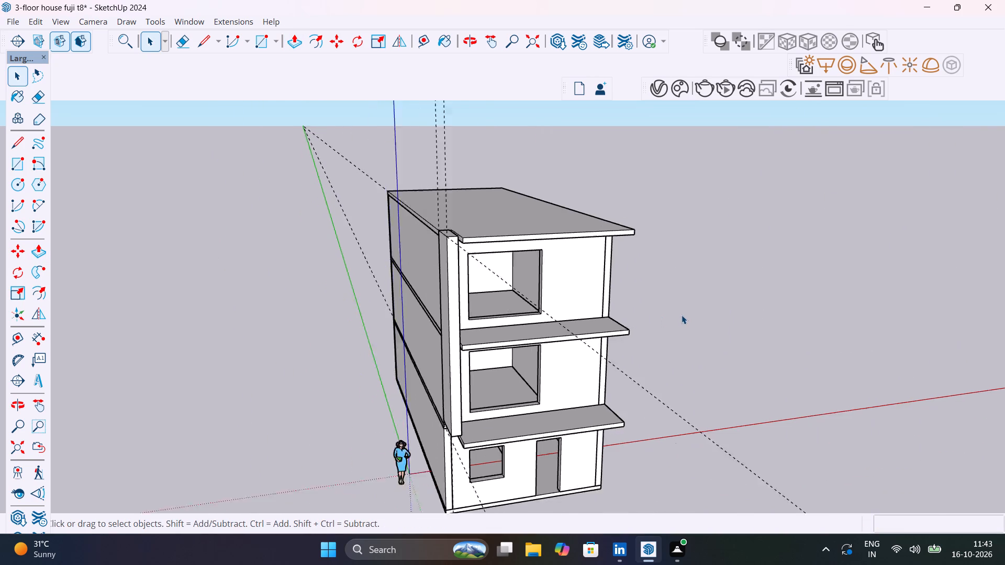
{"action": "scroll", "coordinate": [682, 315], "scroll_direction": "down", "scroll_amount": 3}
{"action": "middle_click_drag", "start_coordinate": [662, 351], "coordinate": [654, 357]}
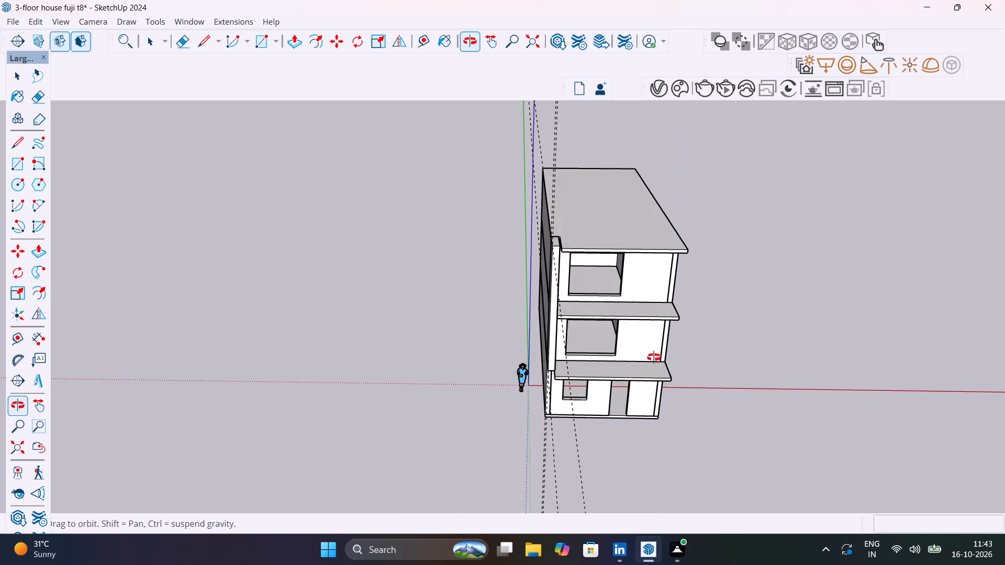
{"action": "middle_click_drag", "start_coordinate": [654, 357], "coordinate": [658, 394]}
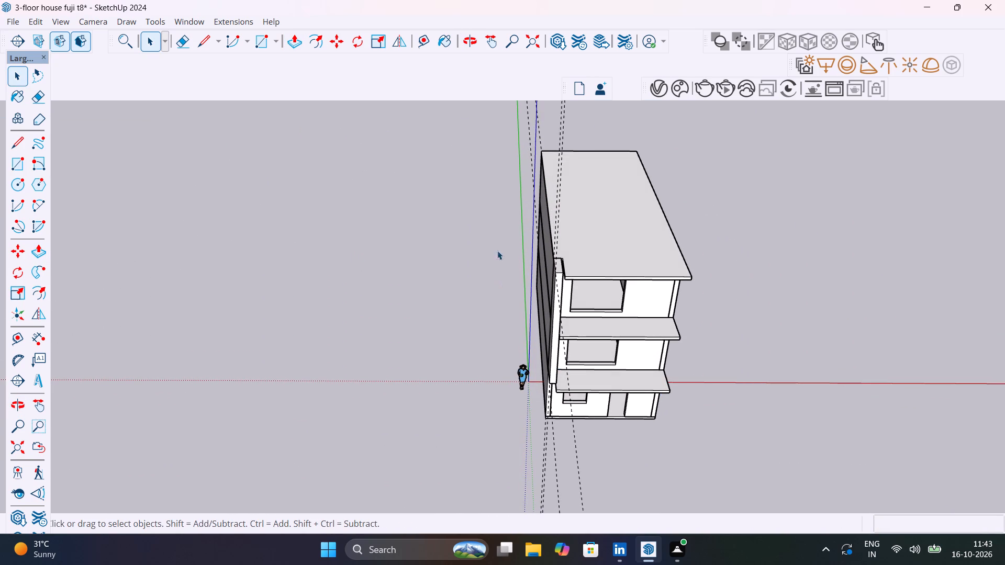
Extrude the side panel's top face upward so the panel rises well above the roof slab.
{"action": "middle_click_drag", "start_coordinate": [505, 247], "coordinate": [411, 288]}
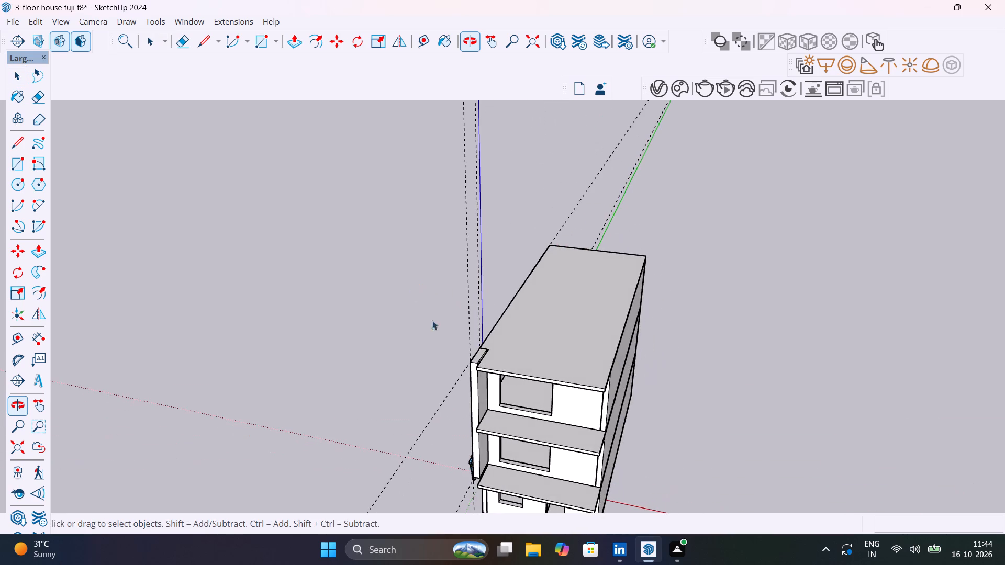
{"action": "scroll", "coordinate": [499, 355], "scroll_direction": "up", "scroll_amount": 9}
{"action": "left_click", "coordinate": [455, 354]}
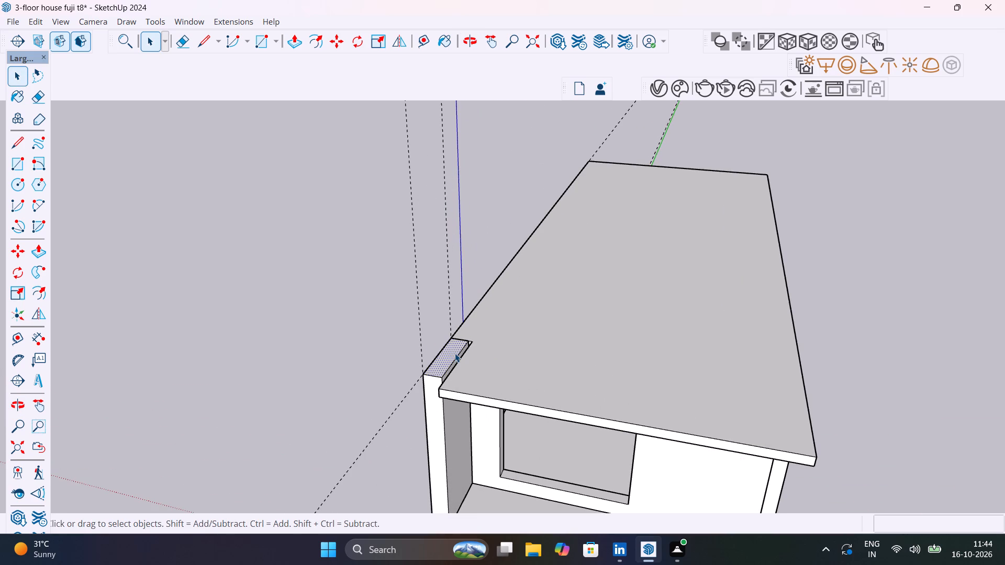
{"action": "key", "text": "p"}
{"action": "left_click", "coordinate": [455, 353]}
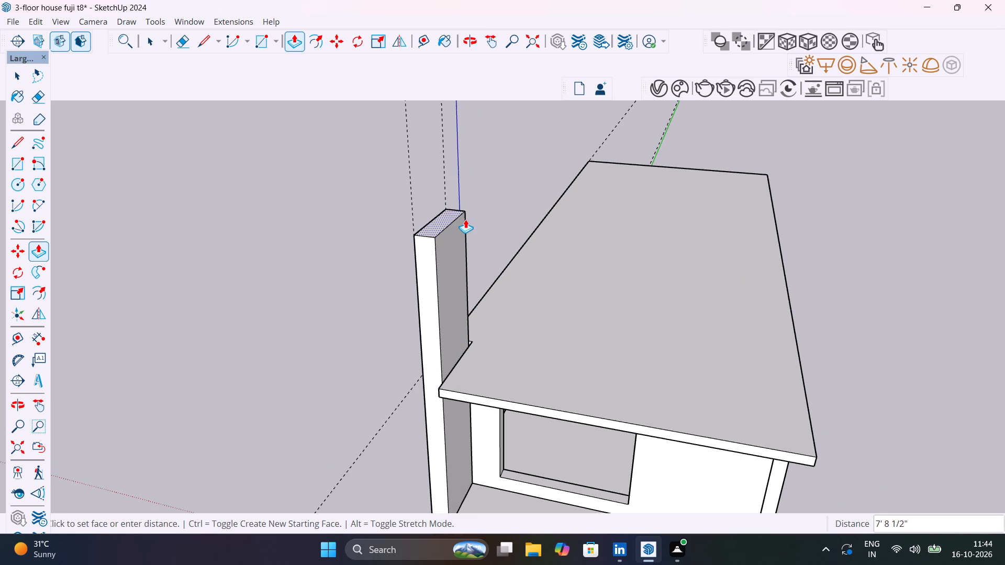
{"action": "left_click", "coordinate": [489, 253]}
{"action": "key", "text": "space"}
{"action": "left_click", "coordinate": [329, 288]}
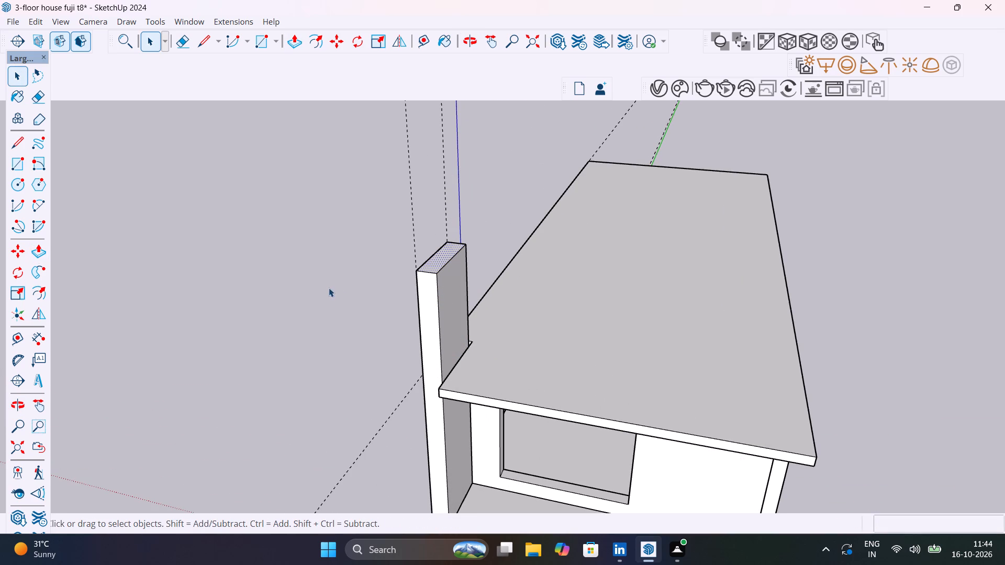
Delete all the guides in the model.
{"action": "scroll", "coordinate": [359, 292], "scroll_direction": "down", "scroll_amount": 10}
{"action": "middle_click_drag", "start_coordinate": [400, 369], "coordinate": [630, 267]}
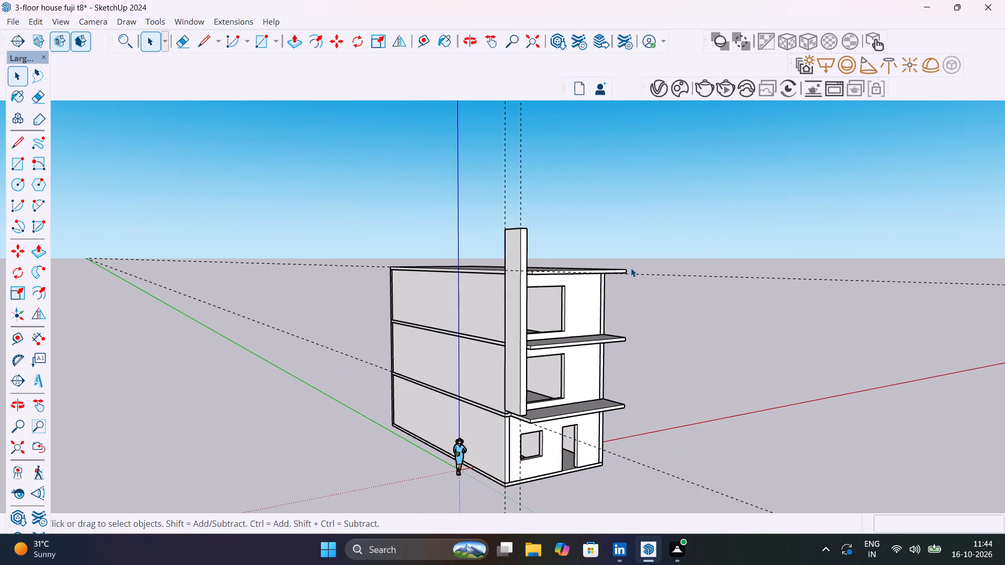
{"action": "left_click", "coordinate": [32, 24]}
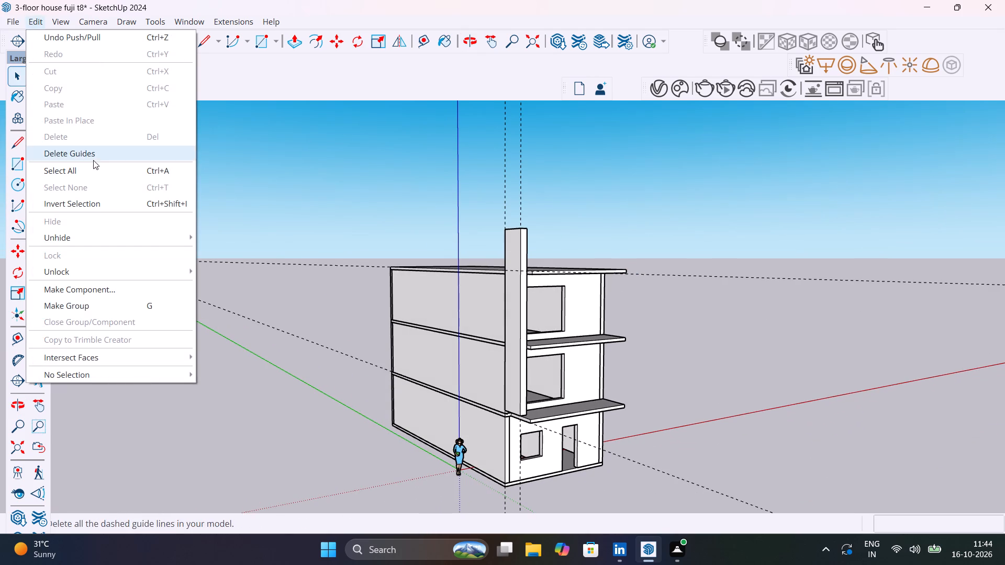
{"action": "left_click", "coordinate": [93, 160]}
Examine the raised side panel and its lower end beside the lowest balcony slab from several angles.
{"action": "middle_click_drag", "start_coordinate": [272, 263], "coordinate": [295, 266]}
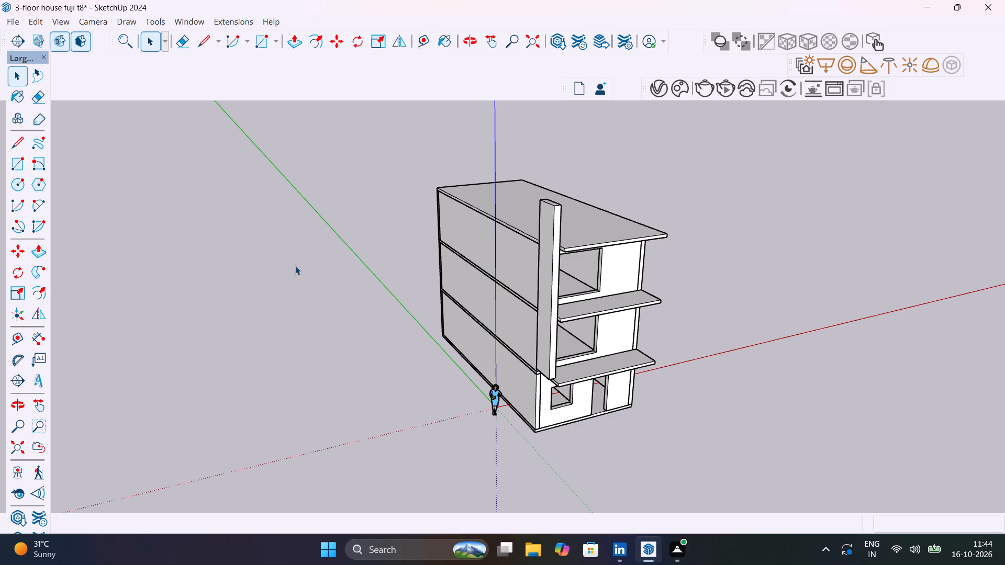
{"action": "middle_click_drag", "start_coordinate": [533, 345], "coordinate": [345, 299]}
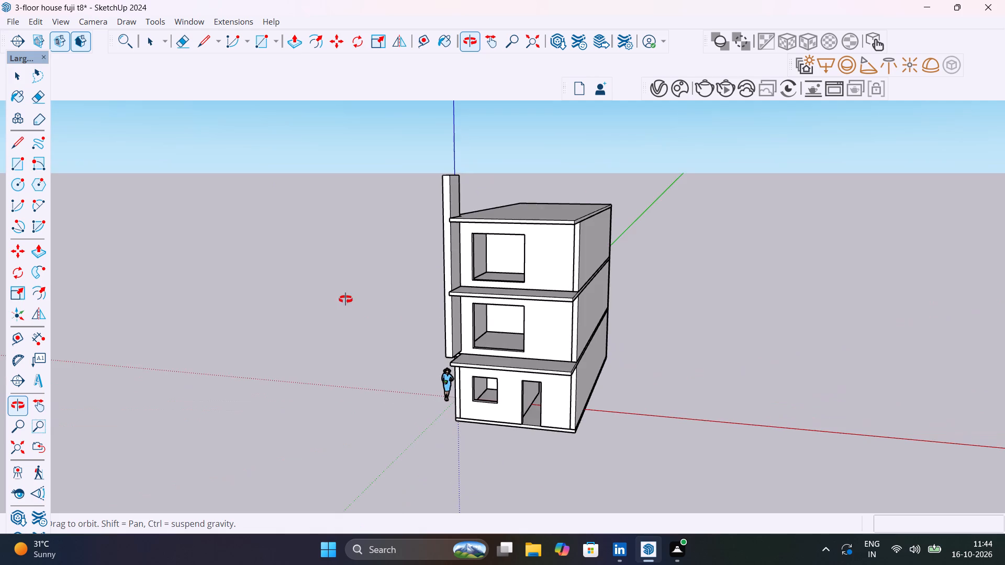
{"action": "middle_click_drag", "start_coordinate": [345, 299], "coordinate": [371, 350]}
{"action": "scroll", "coordinate": [374, 350], "scroll_direction": "down", "scroll_amount": 1}
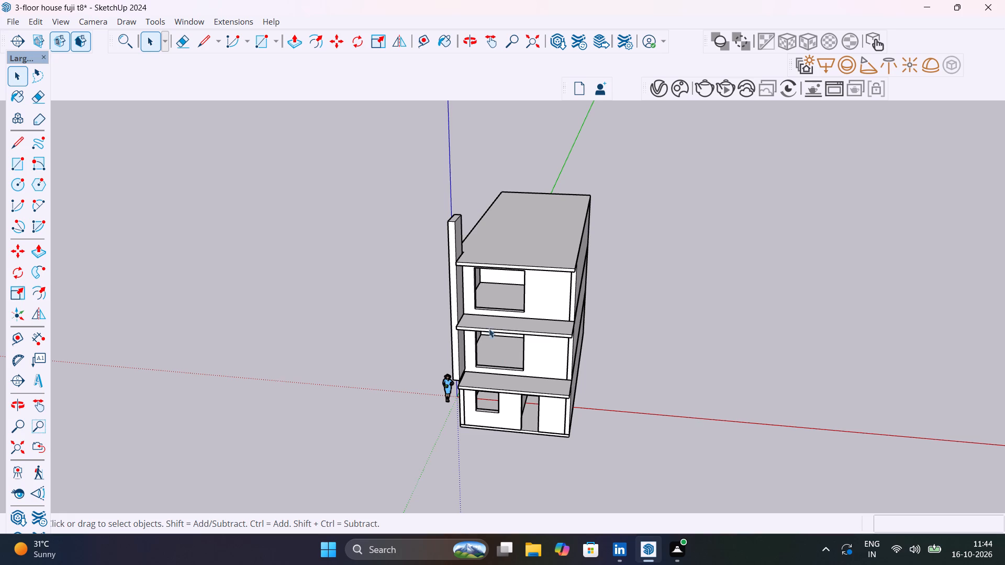
{"action": "scroll", "coordinate": [495, 406], "scroll_direction": "up", "scroll_amount": 4}
{"action": "middle_click_drag", "start_coordinate": [498, 398], "coordinate": [633, 290]}
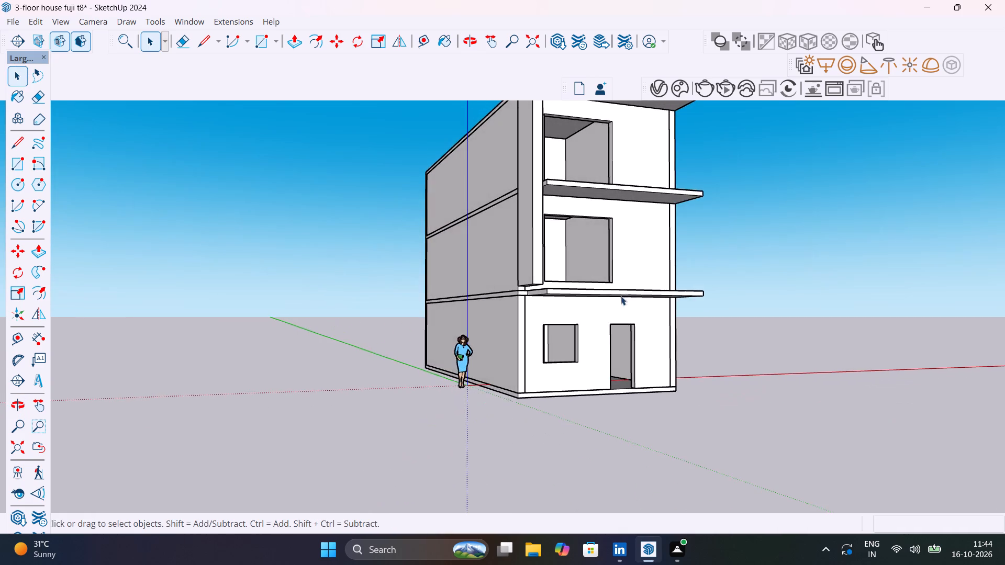
{"action": "scroll", "coordinate": [607, 292], "scroll_direction": "up", "scroll_amount": 10}
{"action": "middle_click_drag", "start_coordinate": [537, 325], "coordinate": [660, 289]}
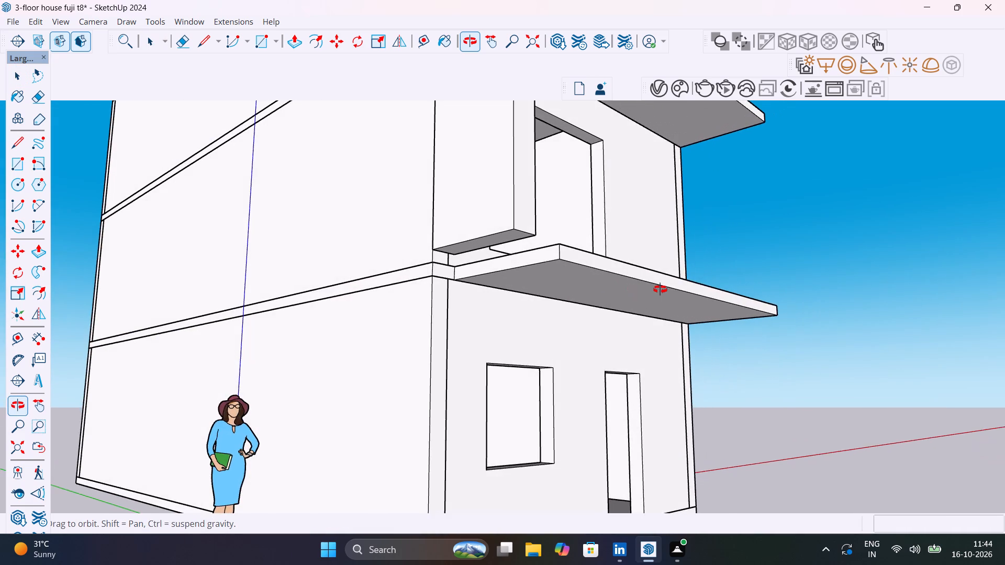
{"action": "middle_click_drag", "start_coordinate": [660, 289], "coordinate": [660, 277]}
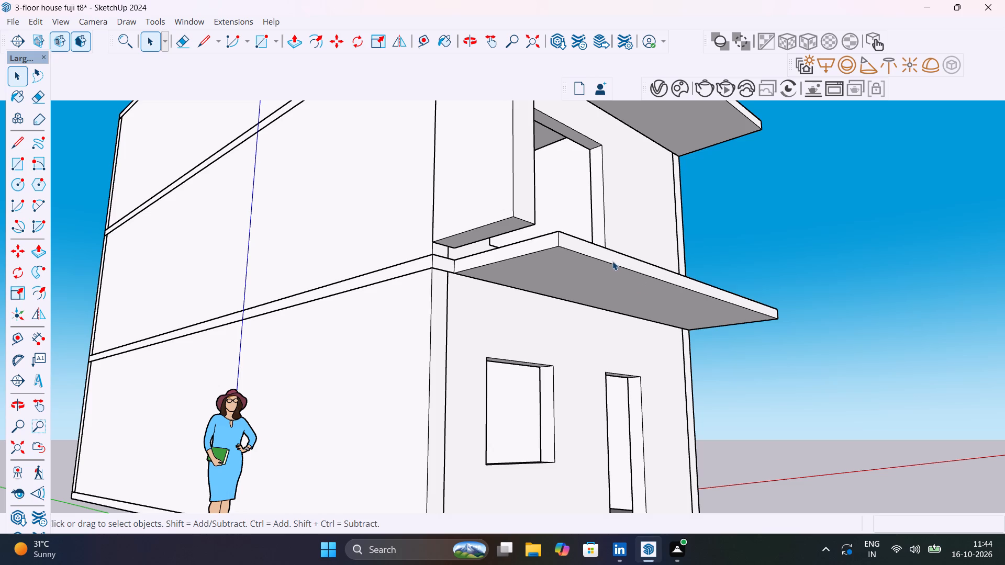
{"action": "middle_click_drag", "start_coordinate": [615, 288], "coordinate": [599, 375]}
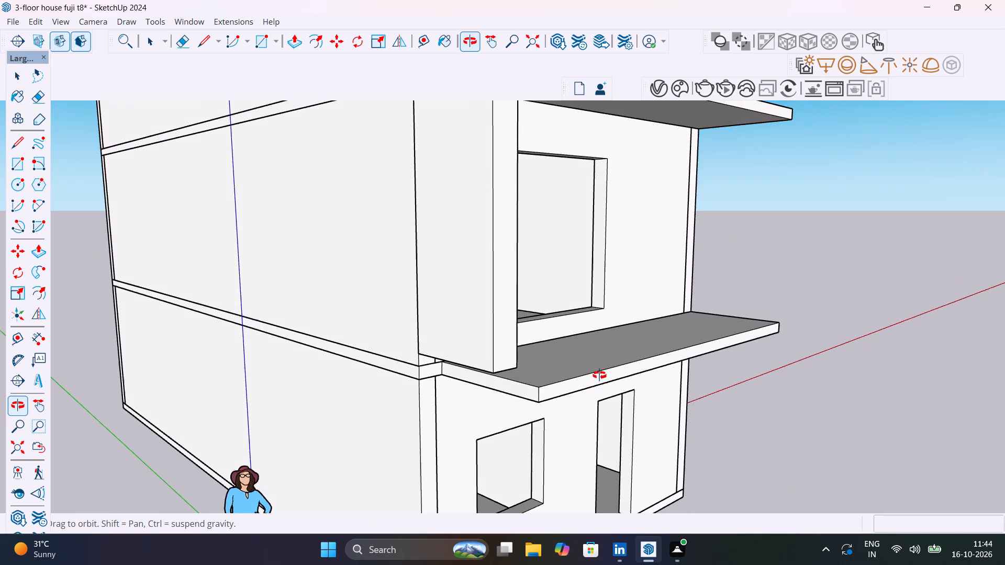
{"action": "middle_click_drag", "start_coordinate": [599, 375], "coordinate": [512, 387]}
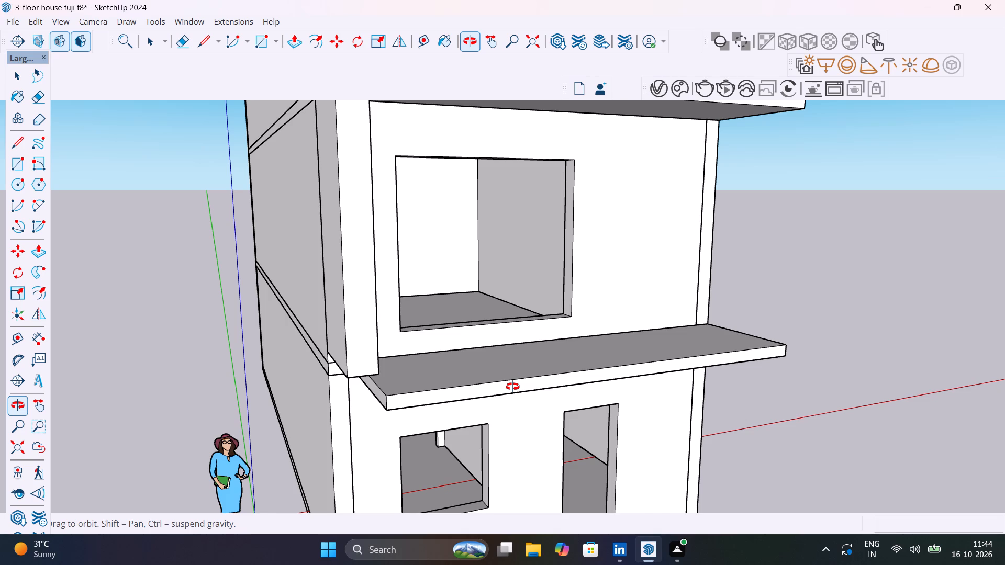
{"action": "middle_click_drag", "start_coordinate": [512, 387], "coordinate": [512, 383]}
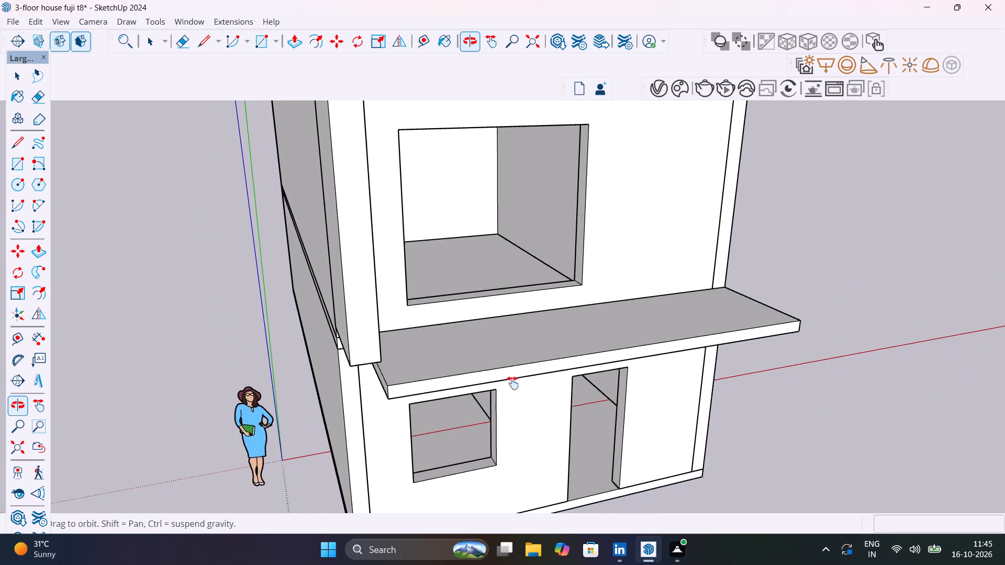
{"action": "middle_click_drag", "start_coordinate": [512, 383], "coordinate": [456, 393]}
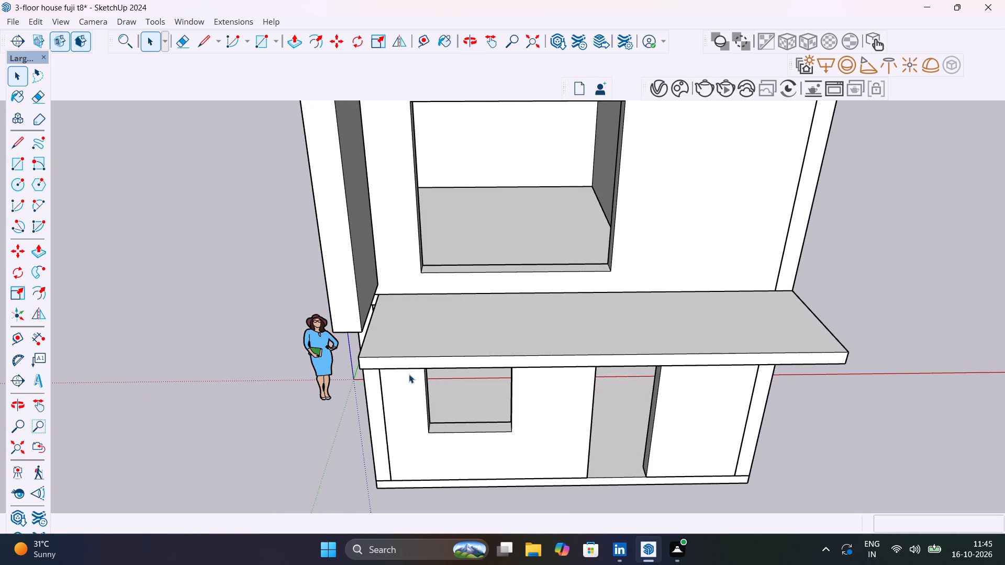
Extrude the side panel's bottom face about 11 5/8" down to the underside of the lowest balcony slab.
{"action": "scroll", "coordinate": [390, 355], "scroll_direction": "up", "scroll_amount": 4}
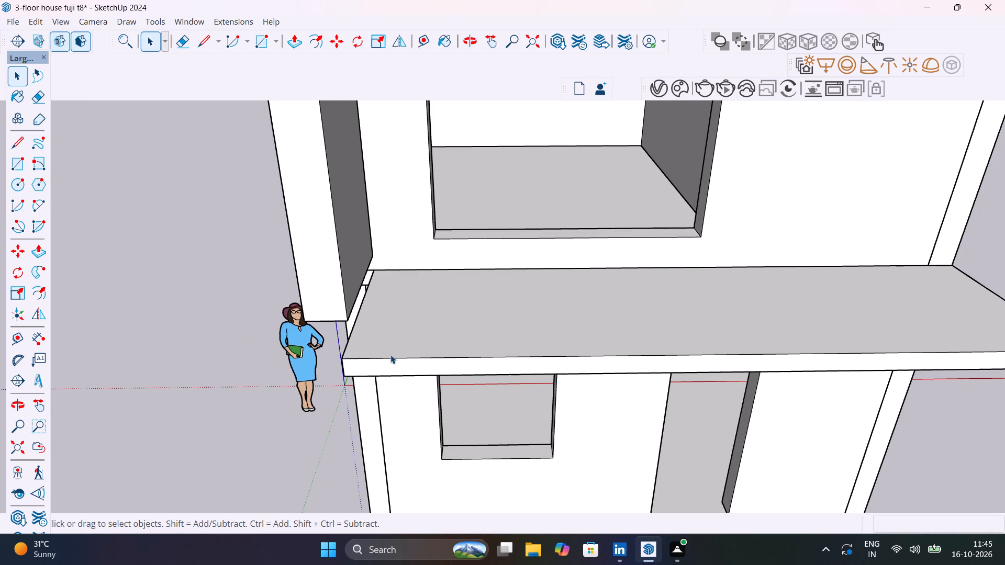
{"action": "middle_click_drag", "start_coordinate": [390, 355], "coordinate": [390, 354]}
{"action": "middle_click_drag", "start_coordinate": [390, 354], "coordinate": [479, 196]}
{"action": "left_click", "coordinate": [408, 195]}
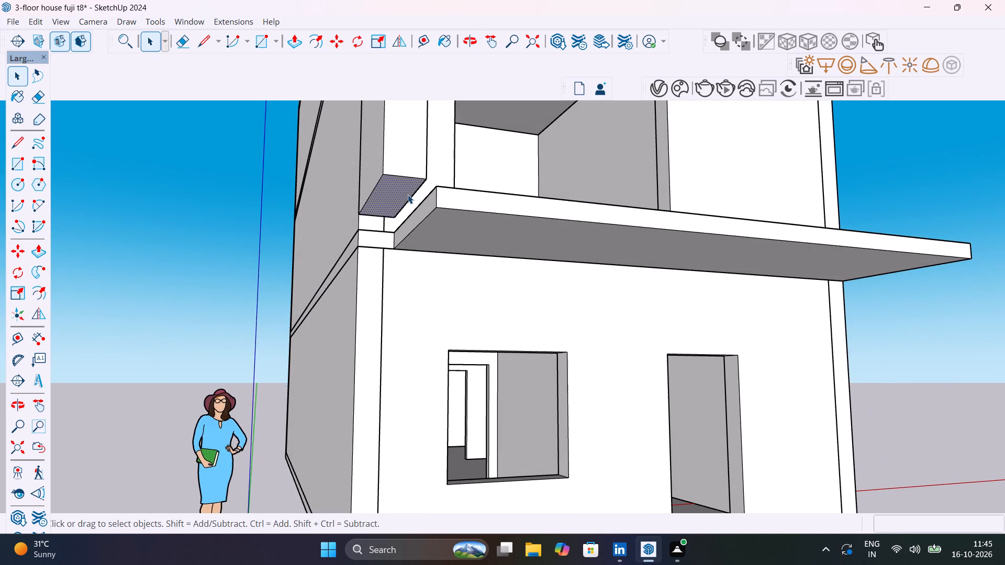
{"action": "double_click", "coordinate": [408, 195]}
{"action": "key", "text": "p"}
{"action": "left_click", "coordinate": [408, 195]}
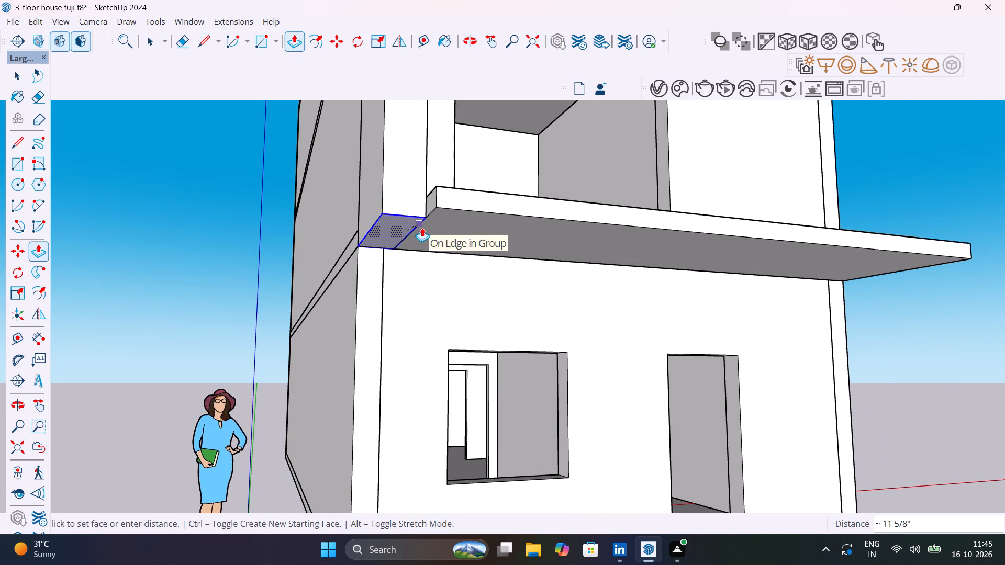
{"action": "left_click", "coordinate": [422, 228]}
{"action": "scroll", "coordinate": [572, 301], "scroll_direction": "down", "scroll_amount": 5}
{"action": "middle_click_drag", "start_coordinate": [572, 301], "coordinate": [443, 418]}
{"action": "key", "text": "space"}
{"action": "left_click", "coordinate": [946, 323]}
Examine the joint between the side panel's lower end and the lowest balcony slab from outside, below and above.
{"action": "scroll", "coordinate": [430, 306], "scroll_direction": "up", "scroll_amount": 5}
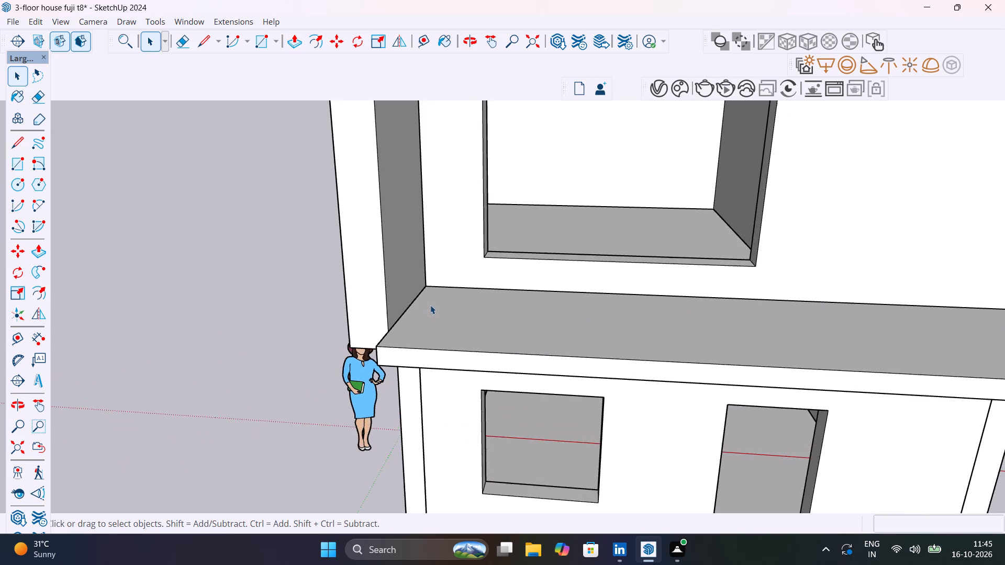
{"action": "middle_click_drag", "start_coordinate": [446, 308], "coordinate": [594, 272]}
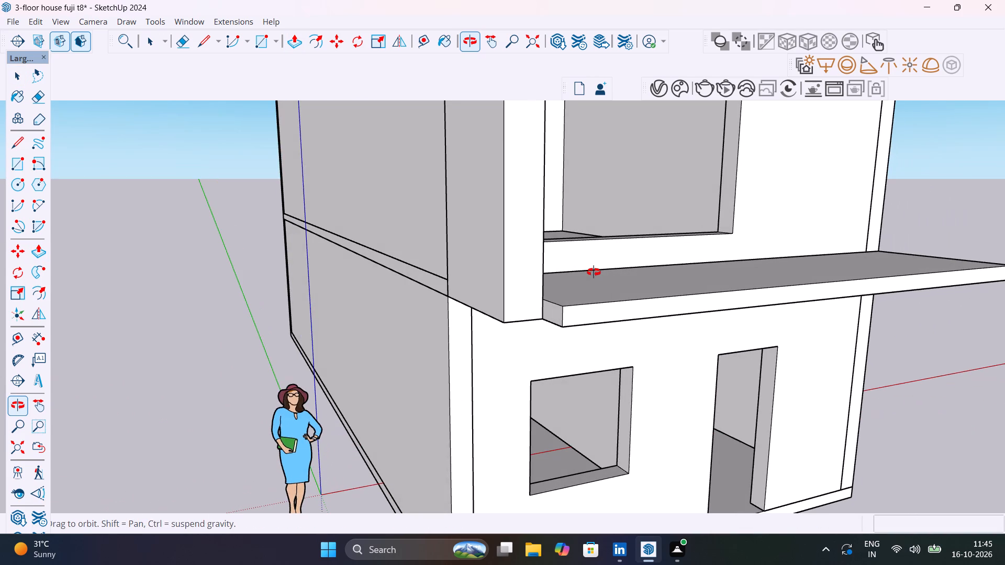
{"action": "middle_click_drag", "start_coordinate": [594, 272], "coordinate": [594, 310]}
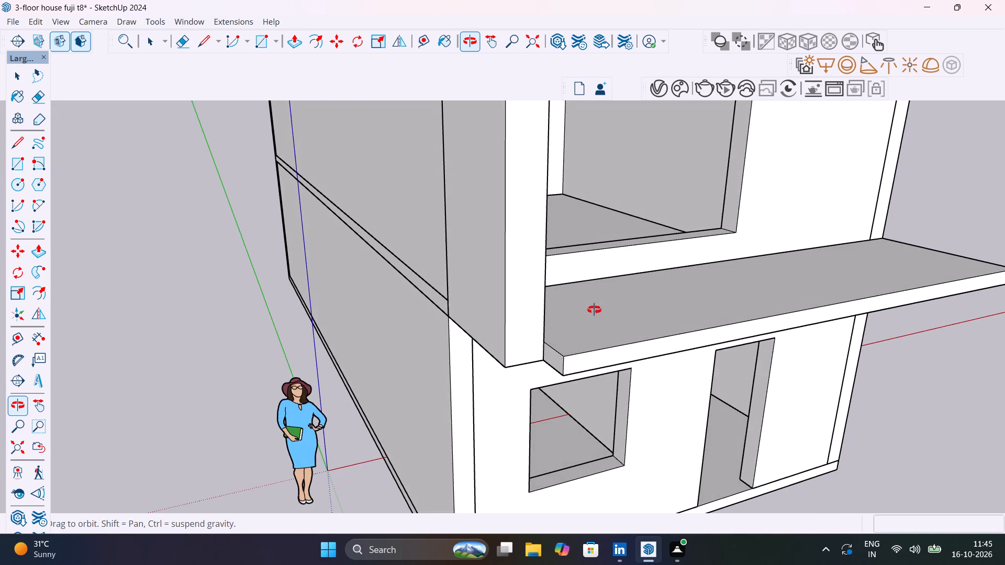
{"action": "middle_click_drag", "start_coordinate": [594, 310], "coordinate": [499, 201]}
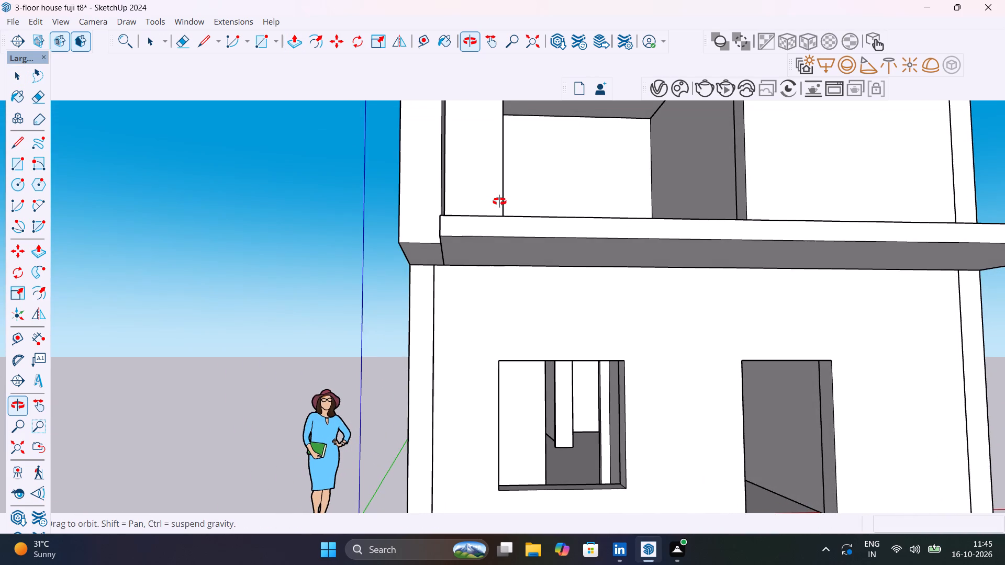
{"action": "middle_click_drag", "start_coordinate": [499, 201], "coordinate": [503, 322]}
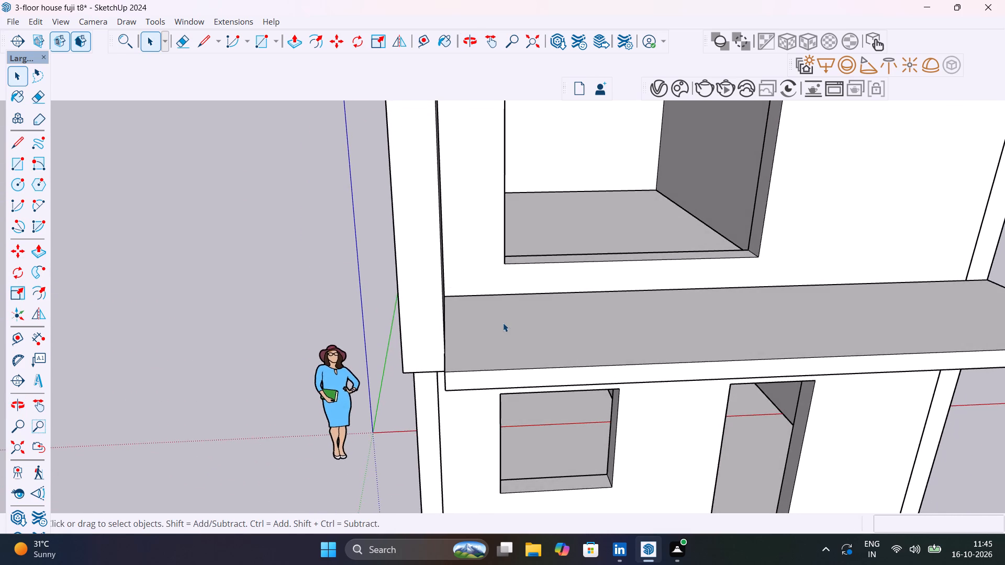
{"action": "scroll", "coordinate": [503, 323], "scroll_direction": "down", "scroll_amount": 5}
{"action": "middle_click_drag", "start_coordinate": [565, 330], "coordinate": [394, 298]}
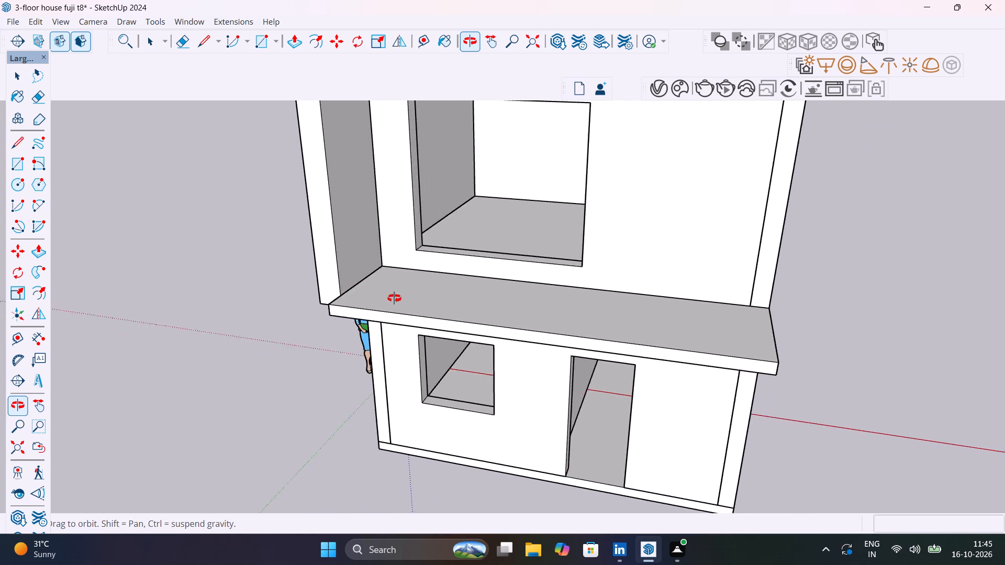
{"action": "middle_click_drag", "start_coordinate": [394, 298], "coordinate": [467, 416]}
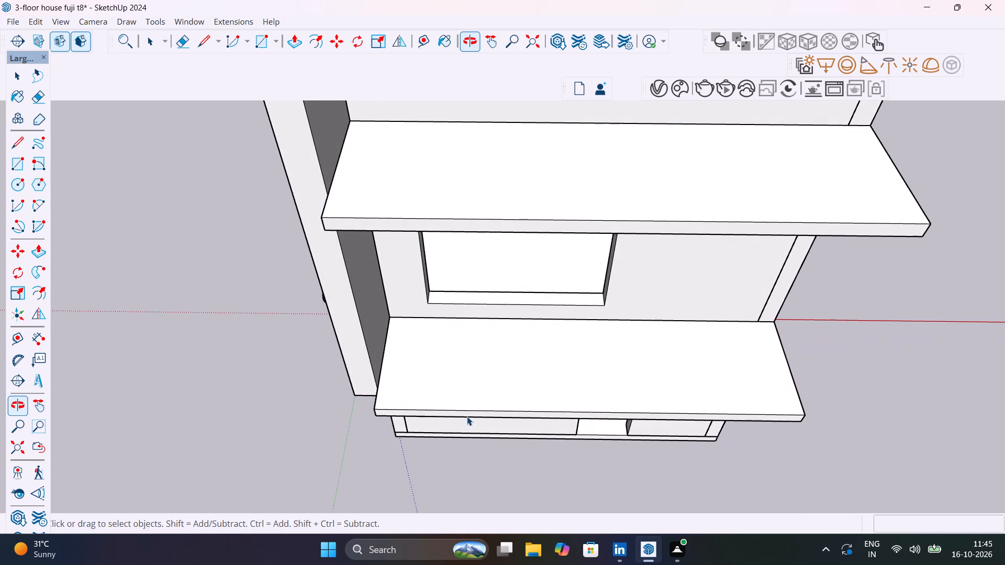
Place a guide on the lowest balcony slab 1' in from its long front edge.
{"action": "key", "text": "t"}
{"action": "left_click", "coordinate": [468, 409]}
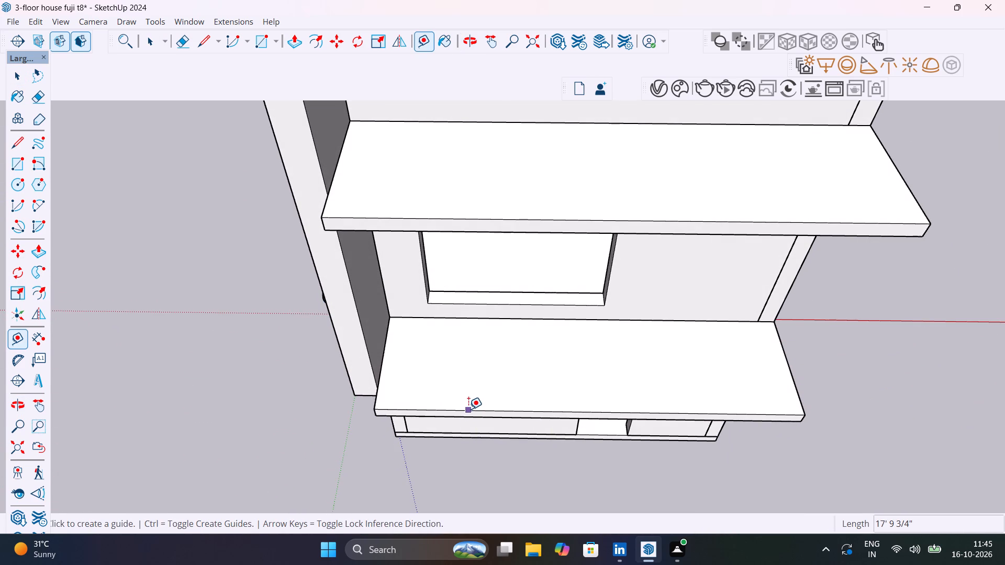
{"action": "scroll", "coordinate": [479, 397], "scroll_direction": "up", "scroll_amount": 6}
{"action": "middle_click_drag", "start_coordinate": [479, 397], "coordinate": [540, 321]}
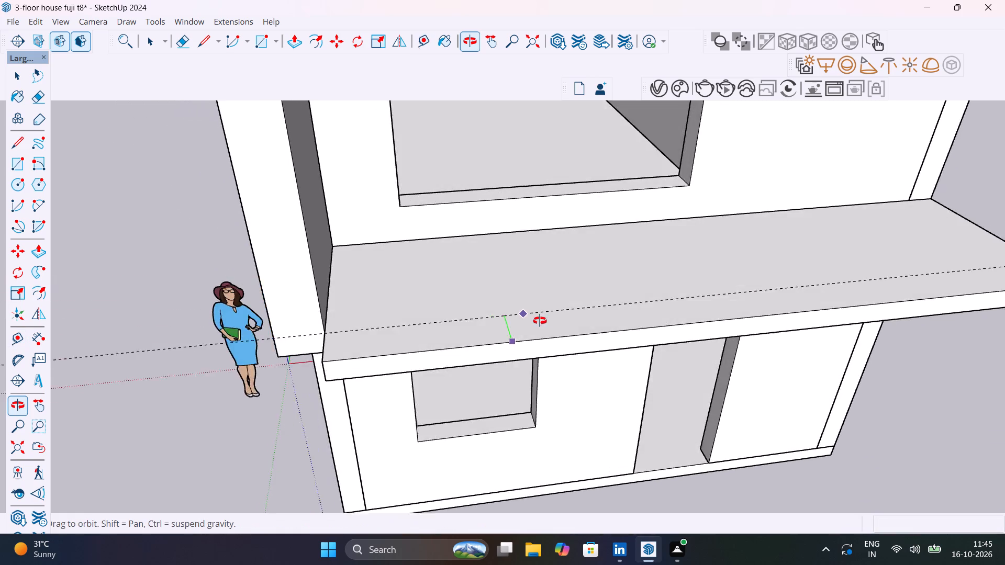
{"action": "middle_click_drag", "start_coordinate": [540, 321], "coordinate": [687, 333]}
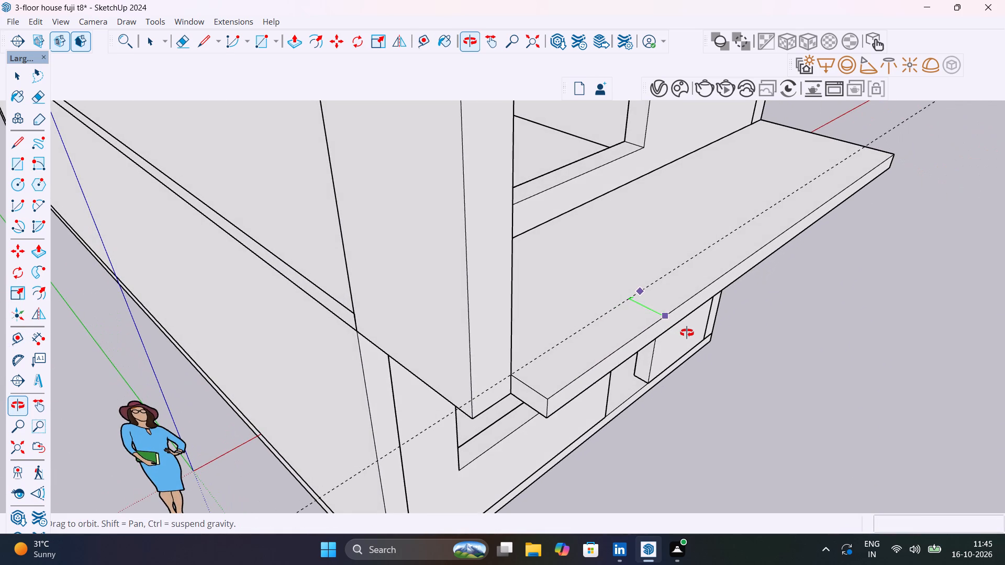
{"action": "middle_click_drag", "start_coordinate": [687, 333], "coordinate": [645, 360]}
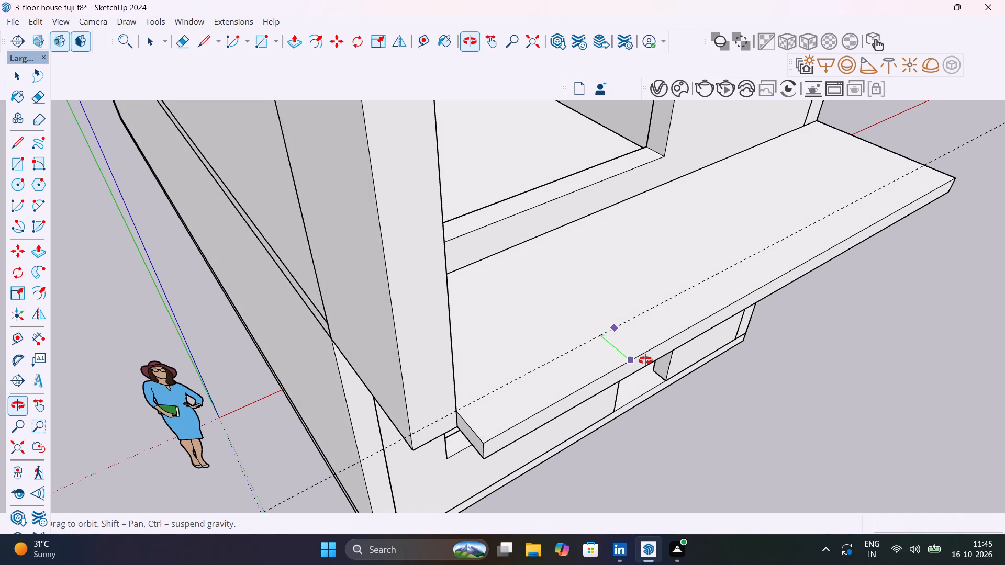
{"action": "middle_click_drag", "start_coordinate": [645, 360], "coordinate": [639, 367]}
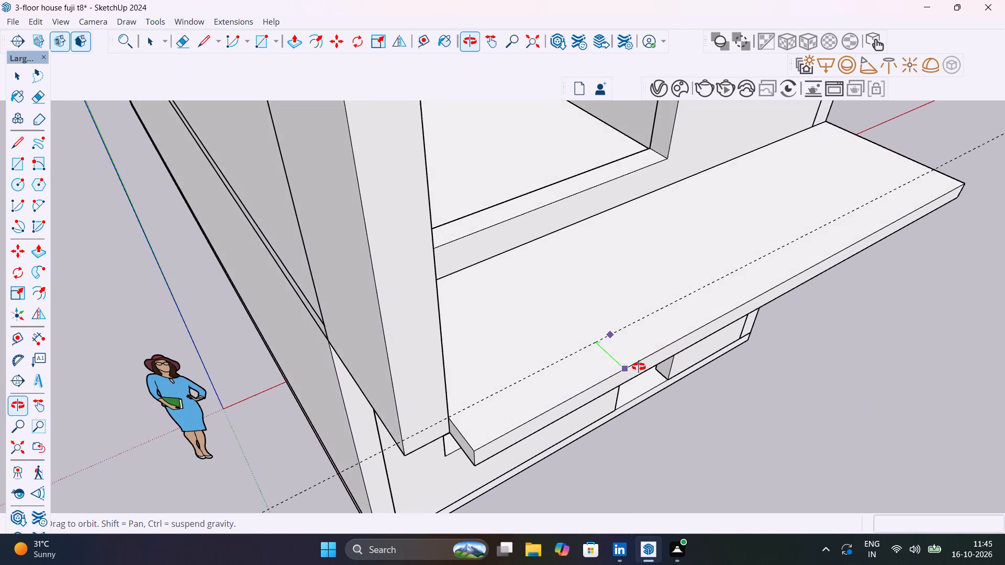
{"action": "middle_click_drag", "start_coordinate": [639, 367], "coordinate": [627, 372]}
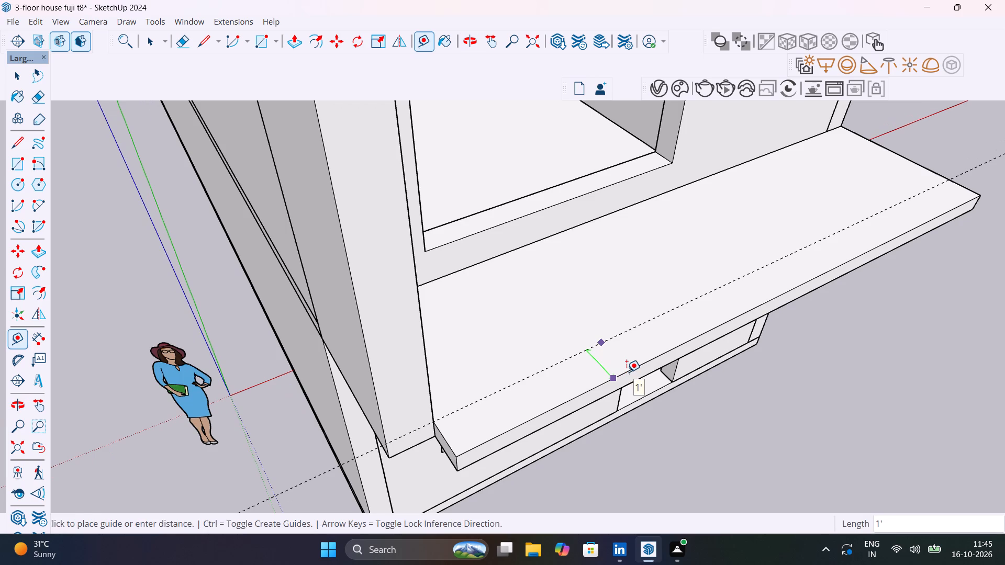
{"action": "type", "text": "1'"}
{"action": "key", "text": "Return"}
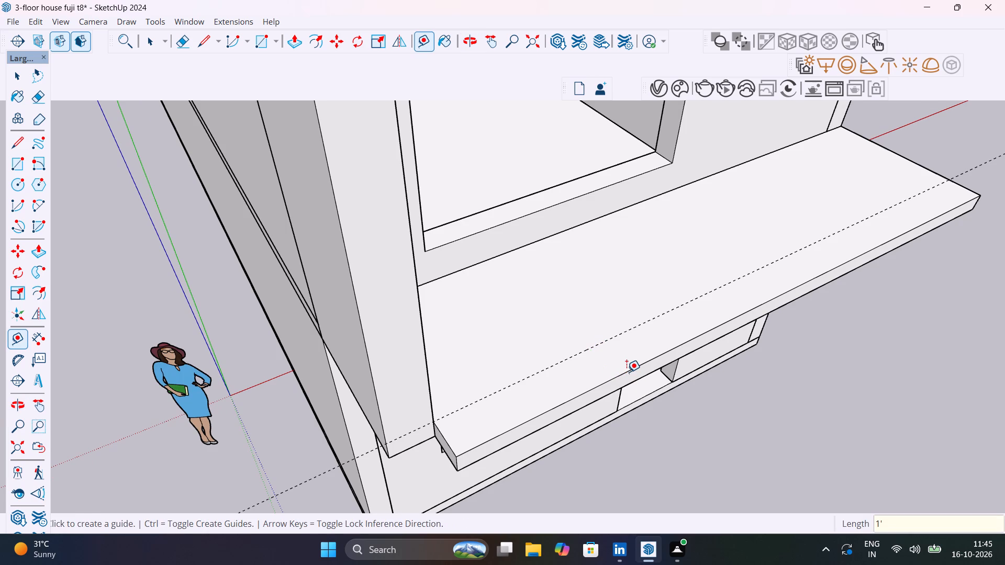
{"action": "scroll", "coordinate": [566, 336], "scroll_direction": "up", "scroll_amount": 3}
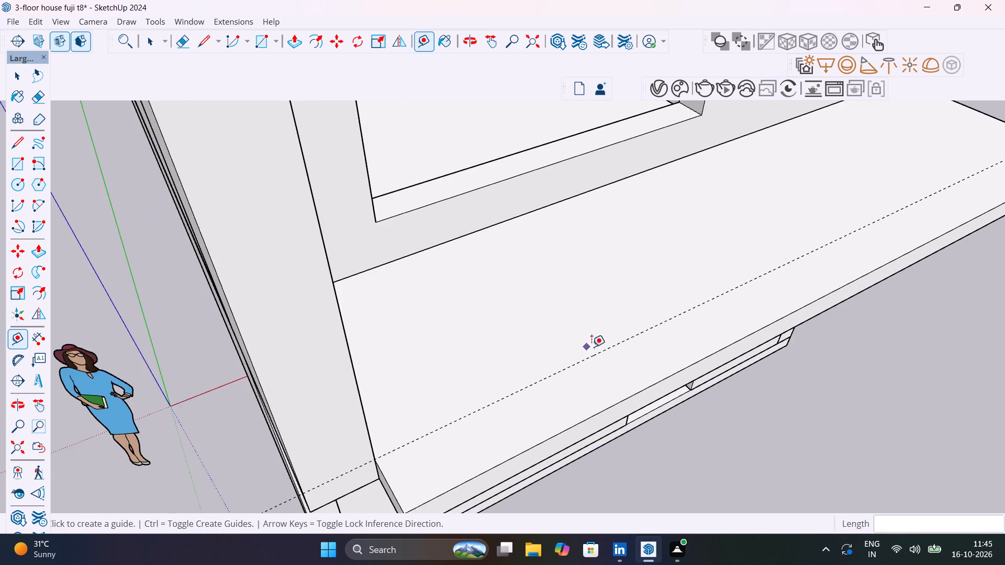
Place a vertical guide on the front wall about 1' 8" from the middle-floor window's edge, on the side away from the thick panel.
{"action": "middle_click_drag", "start_coordinate": [589, 346], "coordinate": [459, 313]}
{"action": "scroll", "coordinate": [560, 332], "scroll_direction": "down", "scroll_amount": 1}
{"action": "scroll", "coordinate": [494, 329], "scroll_direction": "down", "scroll_amount": 3}
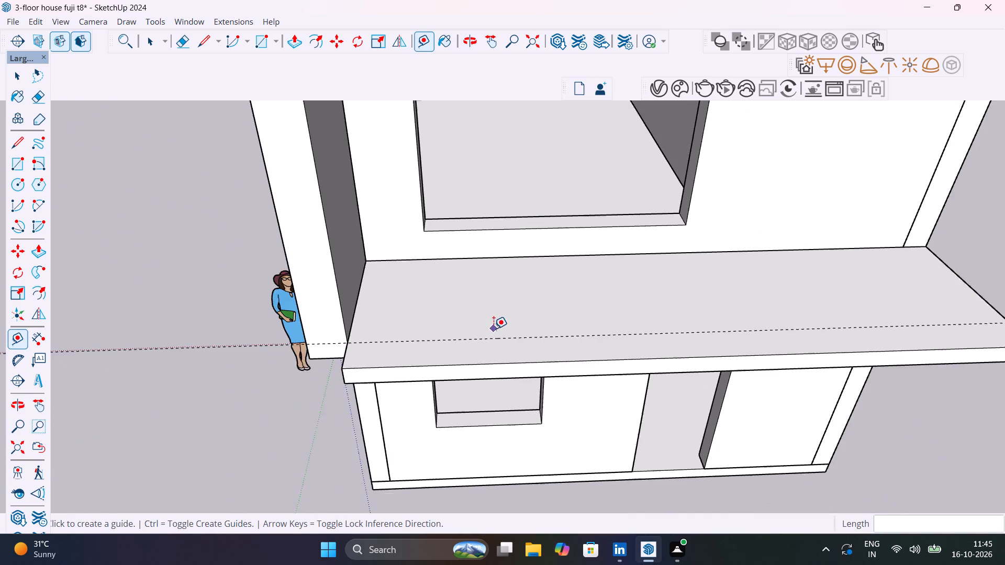
{"action": "scroll", "coordinate": [494, 329], "scroll_direction": "down", "scroll_amount": 2}
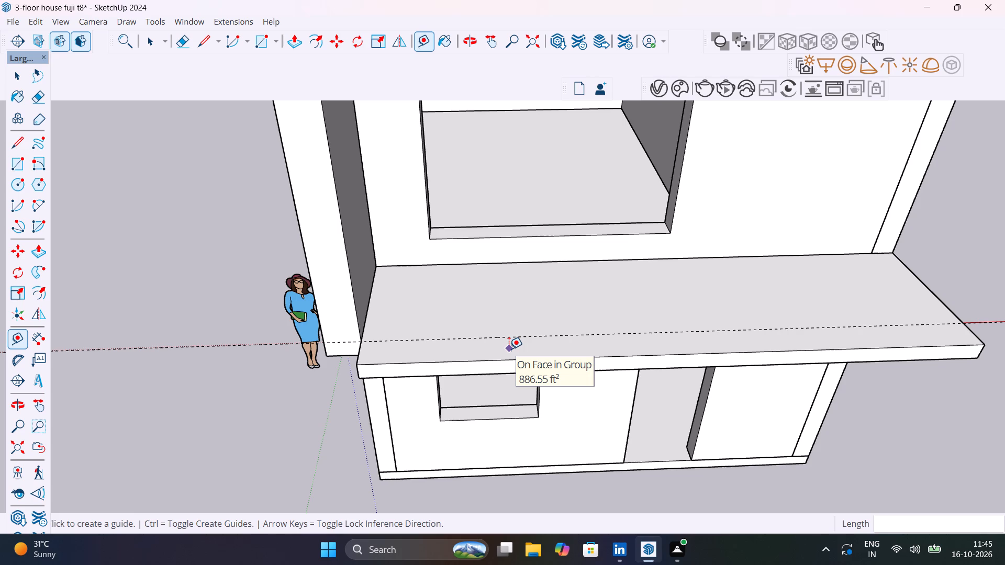
{"action": "scroll", "coordinate": [509, 349], "scroll_direction": "down", "scroll_amount": 6}
{"action": "middle_click_drag", "start_coordinate": [546, 347], "coordinate": [538, 308]}
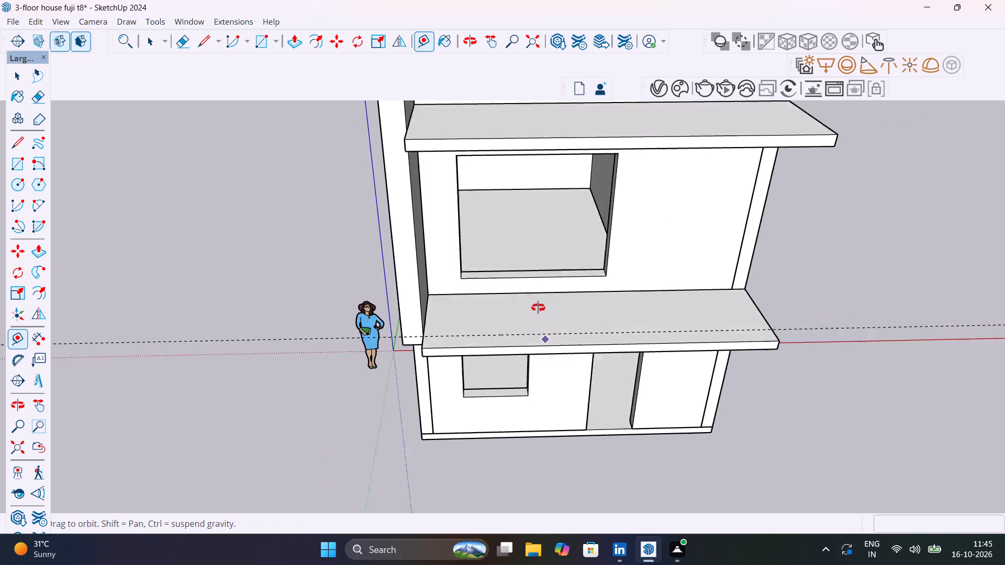
{"action": "middle_click_drag", "start_coordinate": [538, 308], "coordinate": [526, 238]}
{"action": "left_click", "coordinate": [750, 179]}
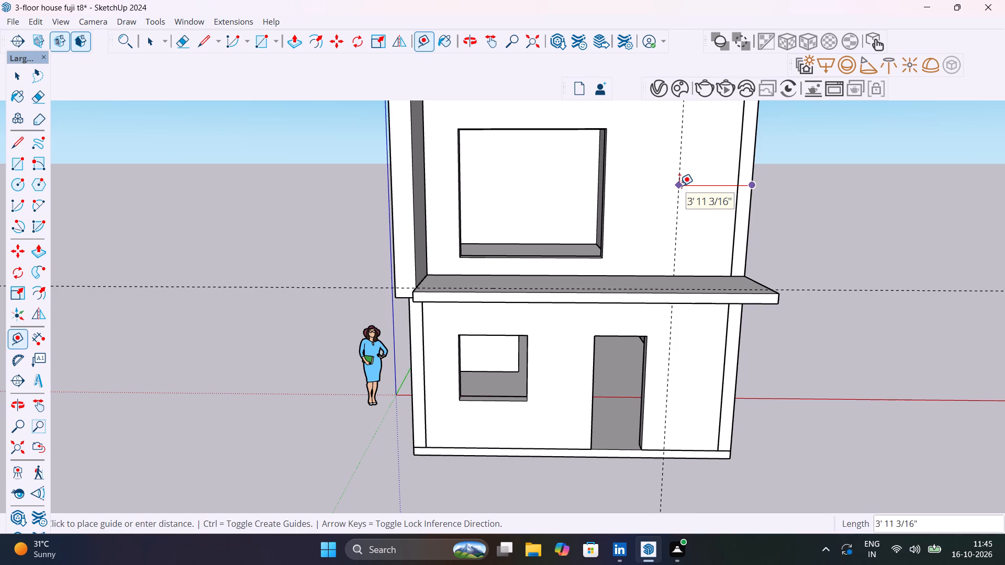
{"action": "key", "text": "space"}
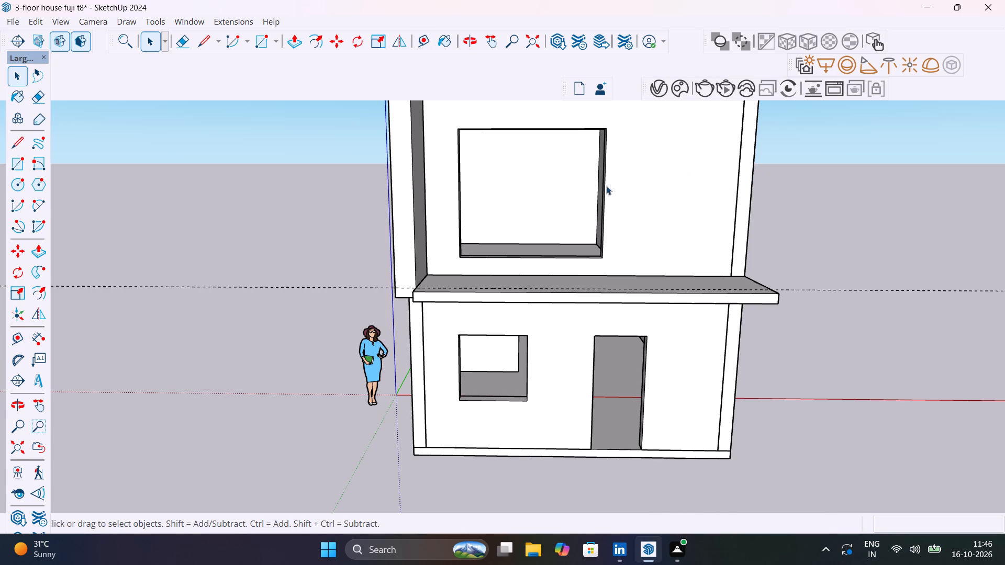
{"action": "key", "text": "t"}
{"action": "left_click", "coordinate": [605, 180]}
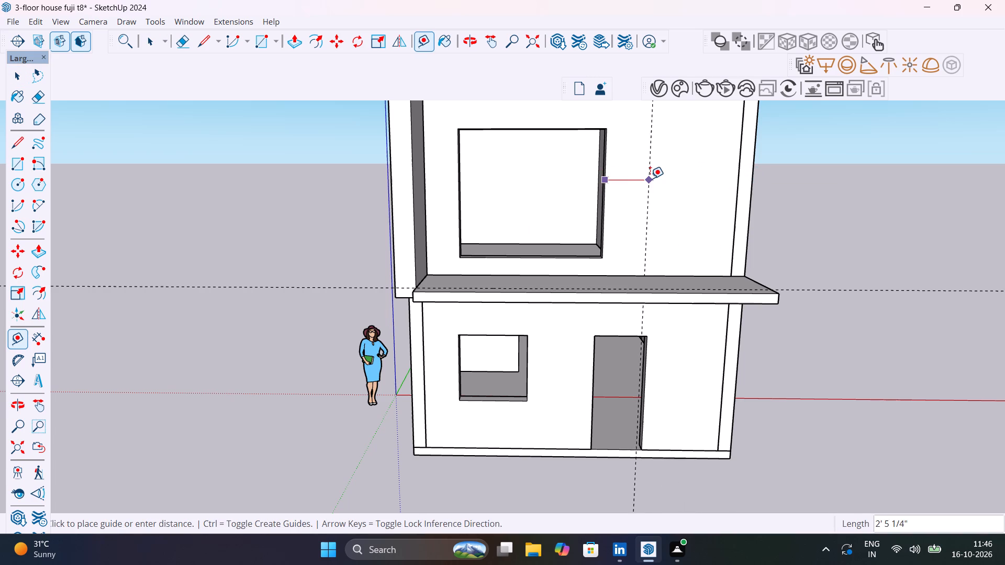
{"action": "scroll", "coordinate": [640, 185], "scroll_direction": "up", "scroll_amount": 8}
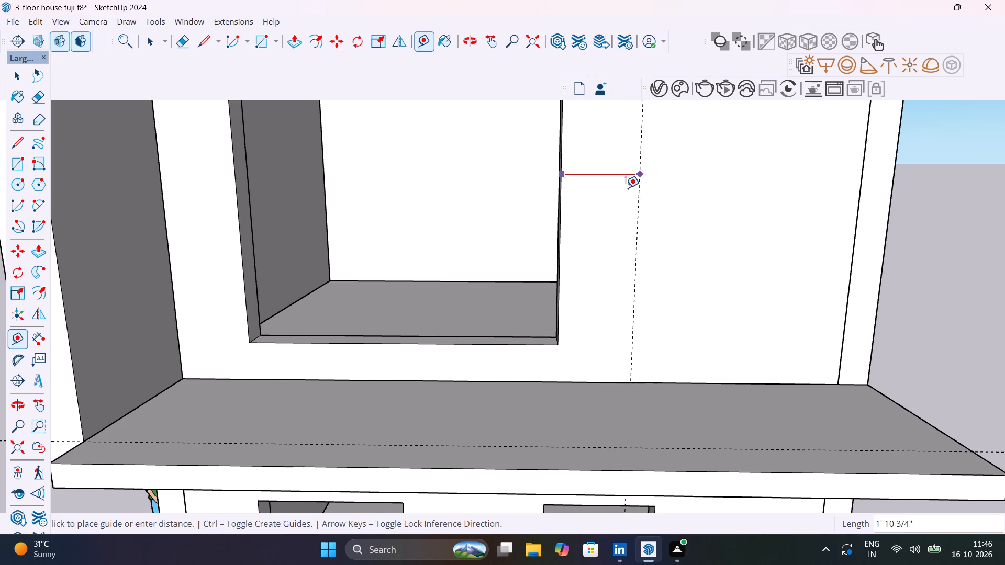
{"action": "left_click", "coordinate": [631, 174]}
Place a second vertical guide on the front wall, trying 2' and 3' offsets from the first guide and settling on 4'.
{"action": "left_click", "coordinate": [631, 173]}
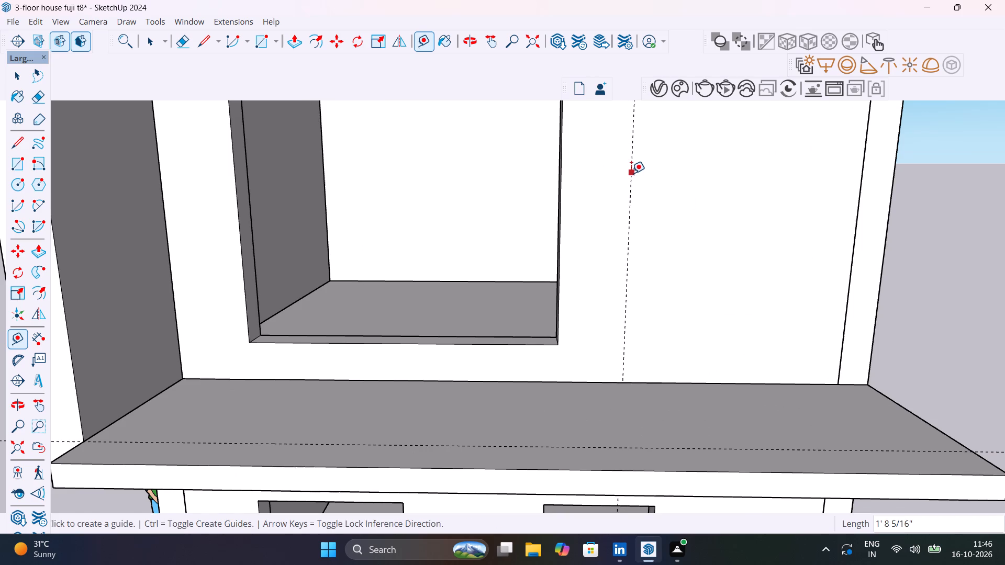
{"action": "scroll", "coordinate": [750, 173], "scroll_direction": "down", "scroll_amount": 5}
{"action": "middle_click_drag", "start_coordinate": [750, 172], "coordinate": [747, 195]}
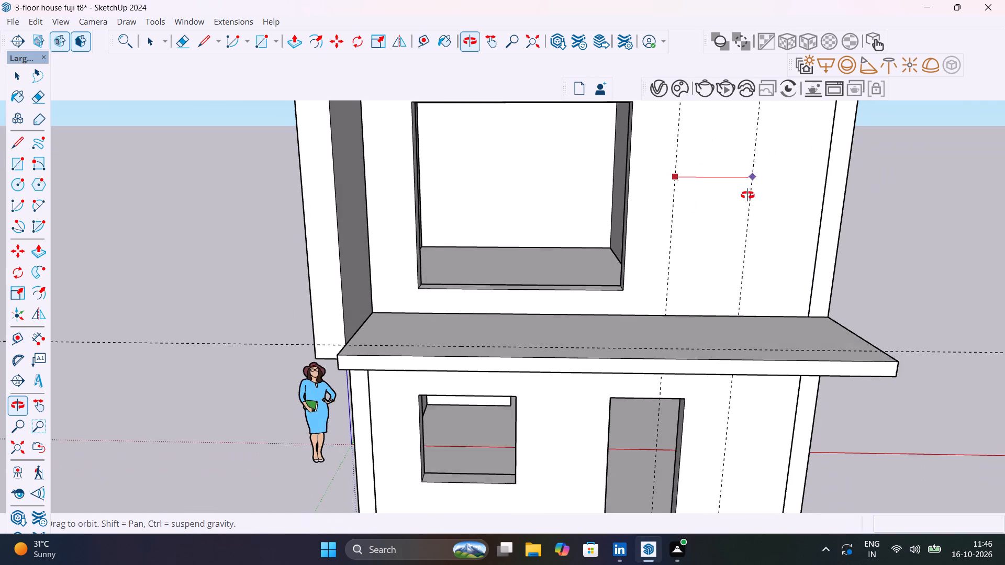
{"action": "middle_click_drag", "start_coordinate": [747, 195], "coordinate": [747, 196]}
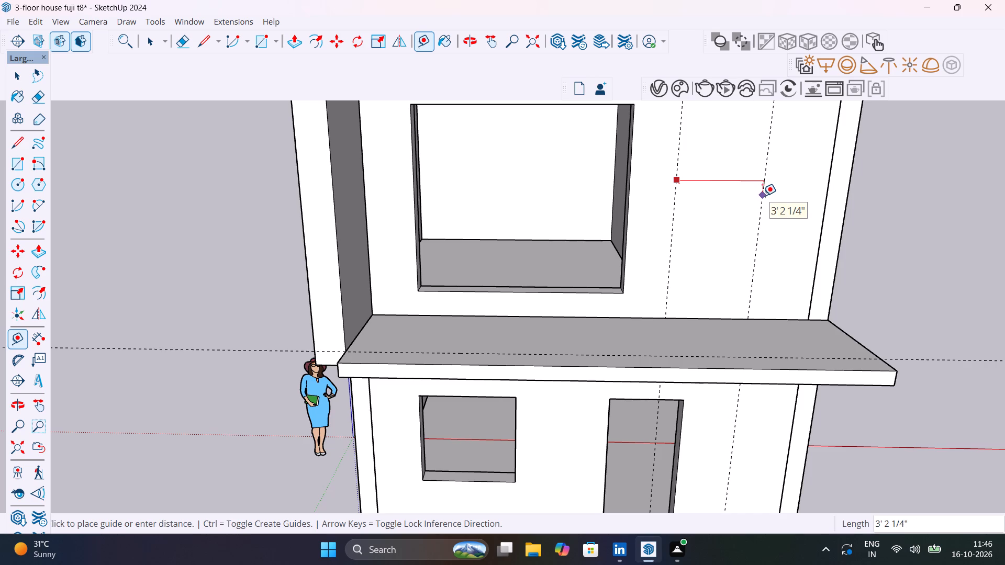
{"action": "type", "text": "2'"}
{"action": "key", "text": "Return"}
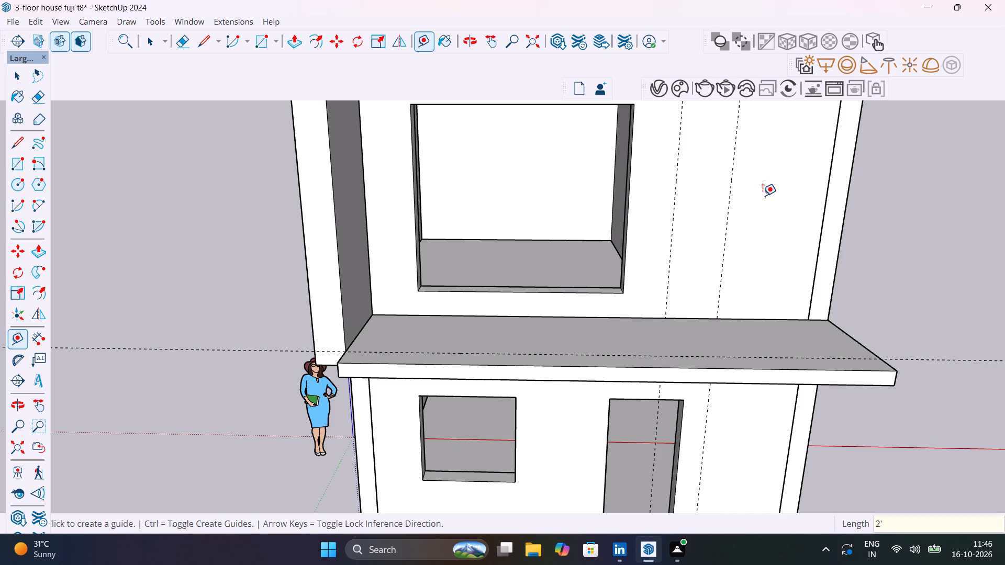
{"action": "type", "text": "3'"}
{"action": "key", "text": "Return"}
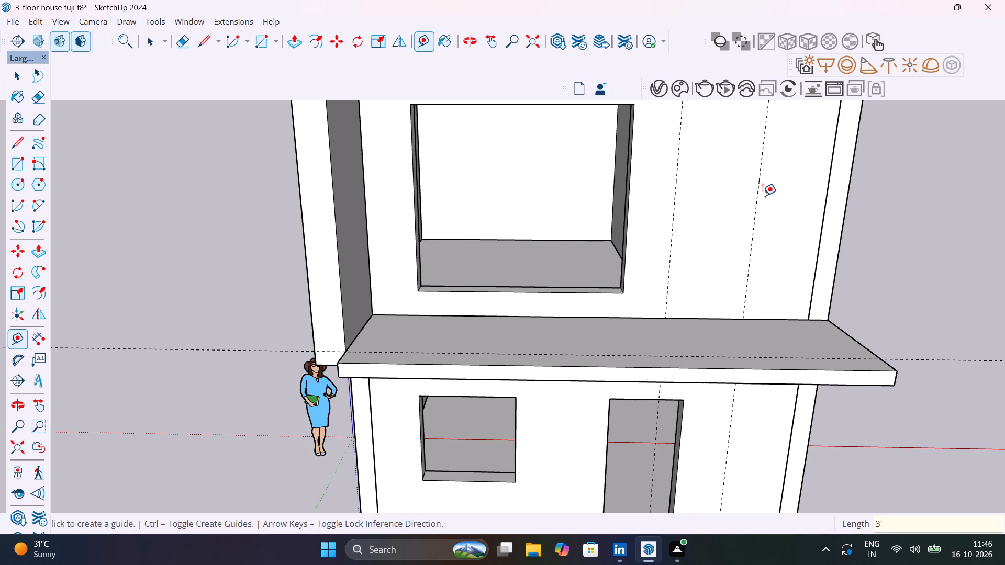
{"action": "type", "text": "4'"}
{"action": "key", "text": "Return"}
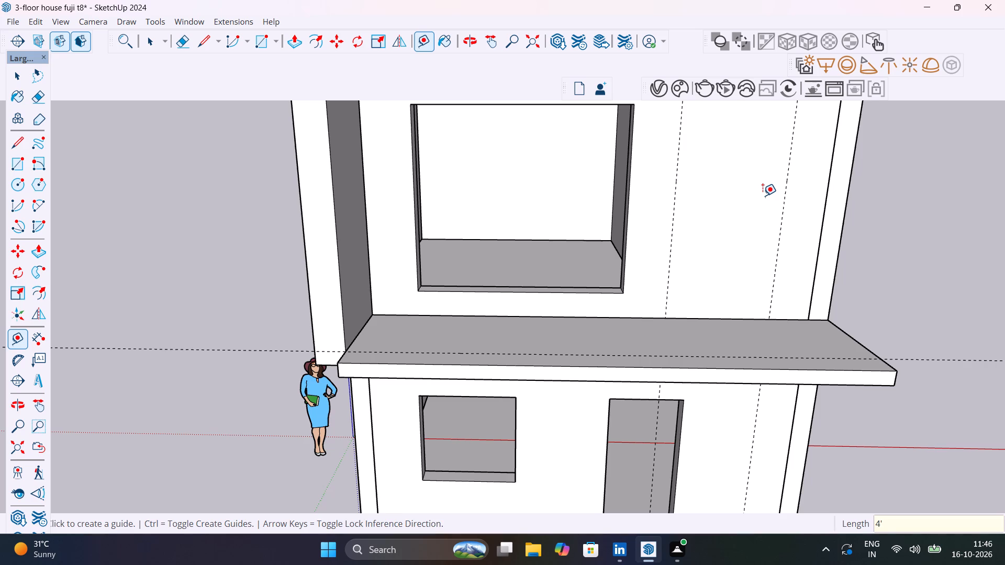
Inside the middle balcony slab's group, draw a vertical line across its side face, in line with the front wall's outer corner.
{"action": "scroll", "coordinate": [763, 196], "scroll_direction": "down", "scroll_amount": 18}
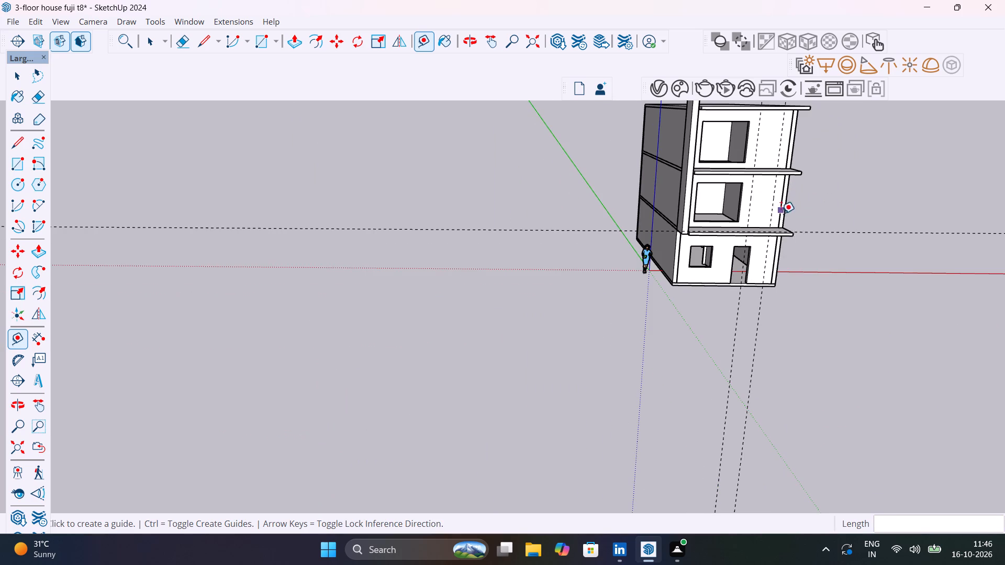
{"action": "middle_click_drag", "start_coordinate": [633, 205], "coordinate": [382, 215]}
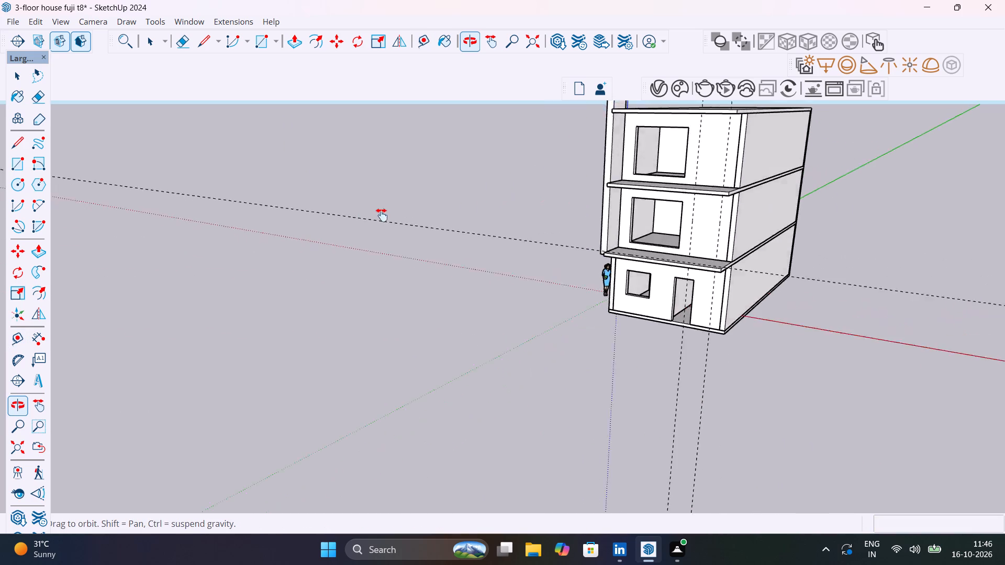
{"action": "middle_click_drag", "start_coordinate": [382, 215], "coordinate": [500, 251]}
{"action": "scroll", "coordinate": [661, 227], "scroll_direction": "up", "scroll_amount": 11}
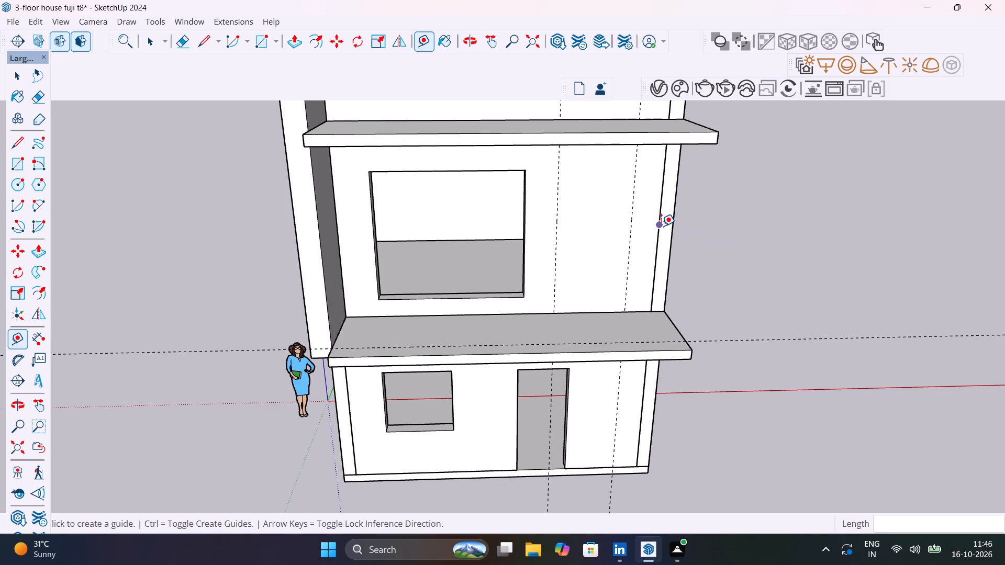
{"action": "middle_click_drag", "start_coordinate": [661, 225], "coordinate": [622, 212]}
{"action": "middle_click_drag", "start_coordinate": [622, 212], "coordinate": [438, 222]}
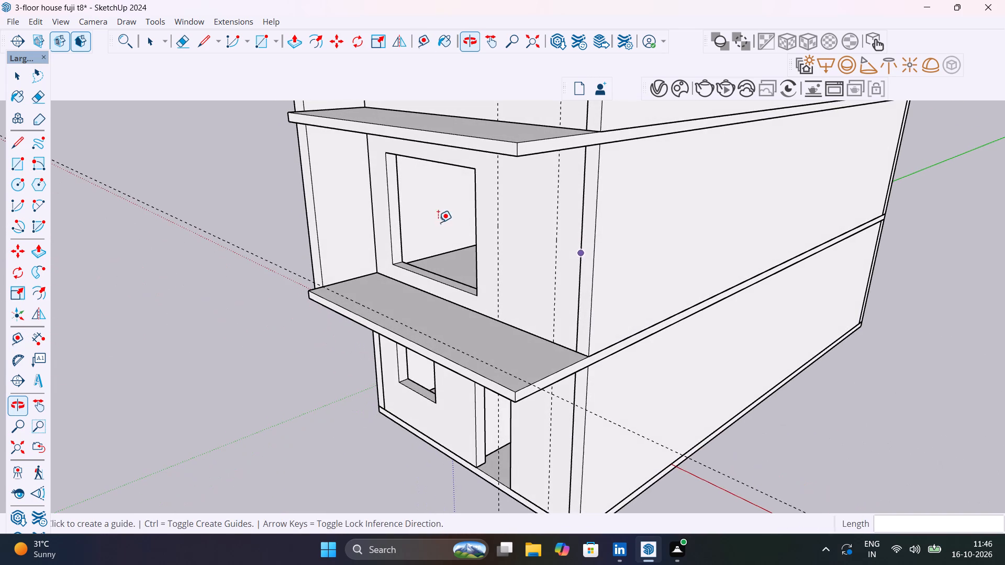
{"action": "key", "text": "space"}
{"action": "middle_click_drag", "start_coordinate": [608, 129], "coordinate": [605, 216], "text": "shift"}
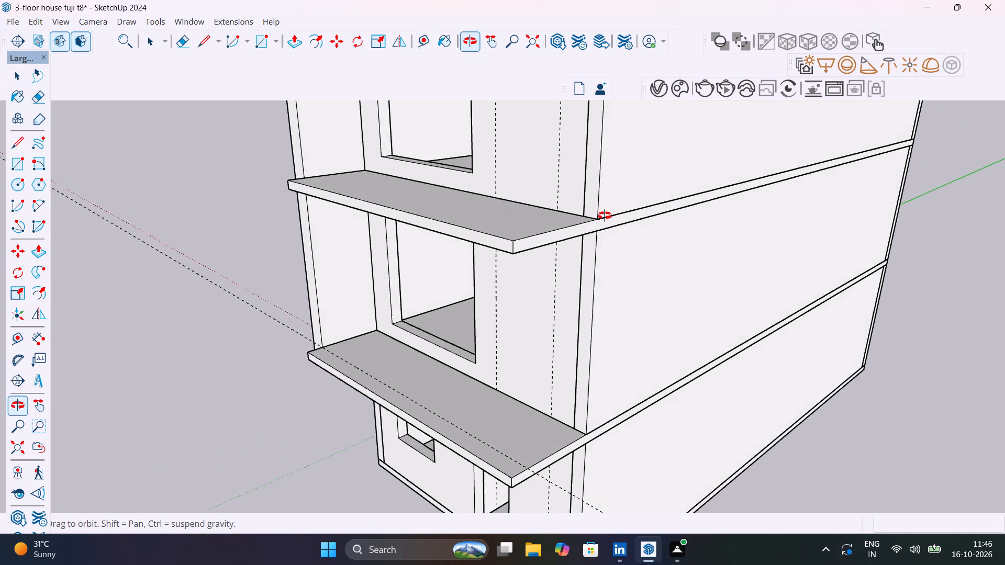
{"action": "middle_click_drag", "start_coordinate": [605, 216], "coordinate": [585, 199], "text": "shift"}
{"action": "scroll", "coordinate": [578, 199], "scroll_direction": "up", "scroll_amount": 9}
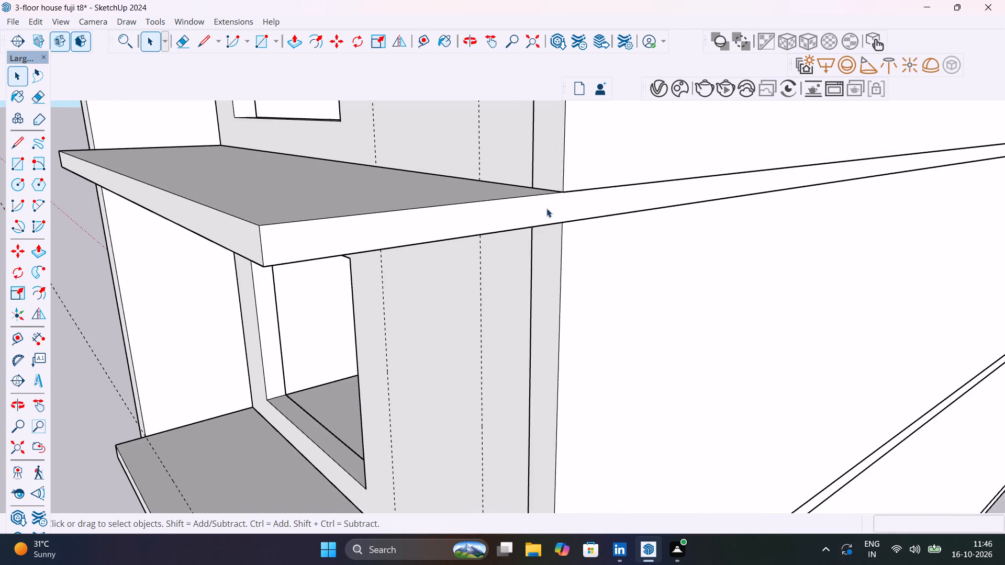
{"action": "left_click", "coordinate": [533, 207]}
{"action": "double_click", "coordinate": [533, 207]}
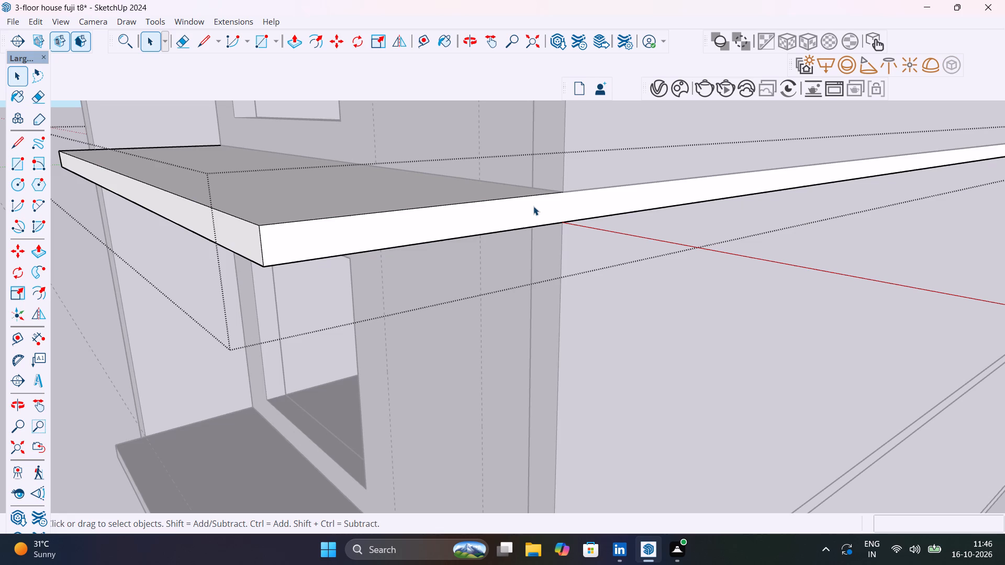
{"action": "key", "text": "l"}
{"action": "left_click", "coordinate": [560, 191]}
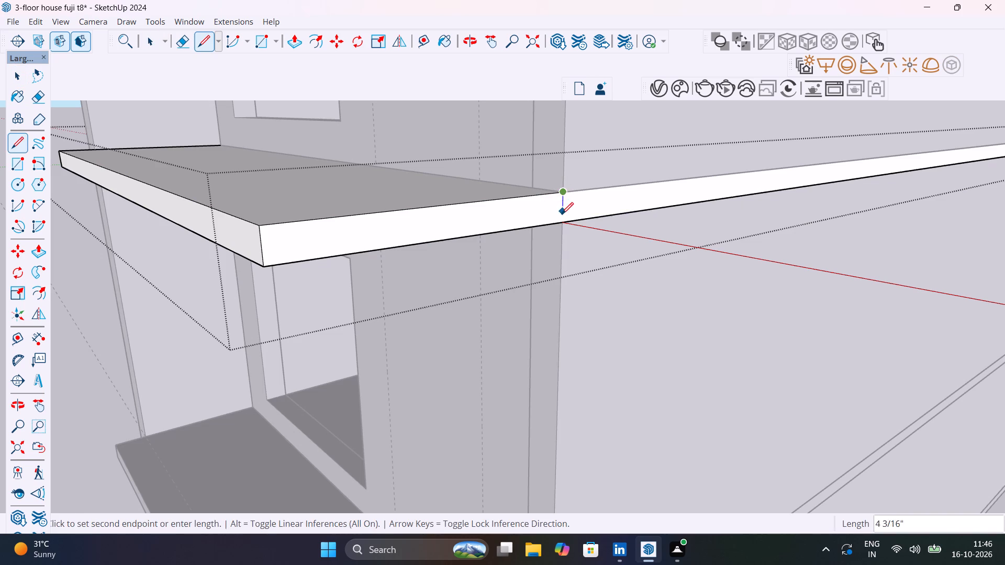
{"action": "left_click", "coordinate": [565, 224]}
Inside the lowest balcony slab's group, draw a vertical line across its side face, in line with the front wall's outer corner.
{"action": "scroll", "coordinate": [564, 226], "scroll_direction": "down", "scroll_amount": 13}
{"action": "scroll", "coordinate": [600, 344], "scroll_direction": "down", "scroll_amount": 1}
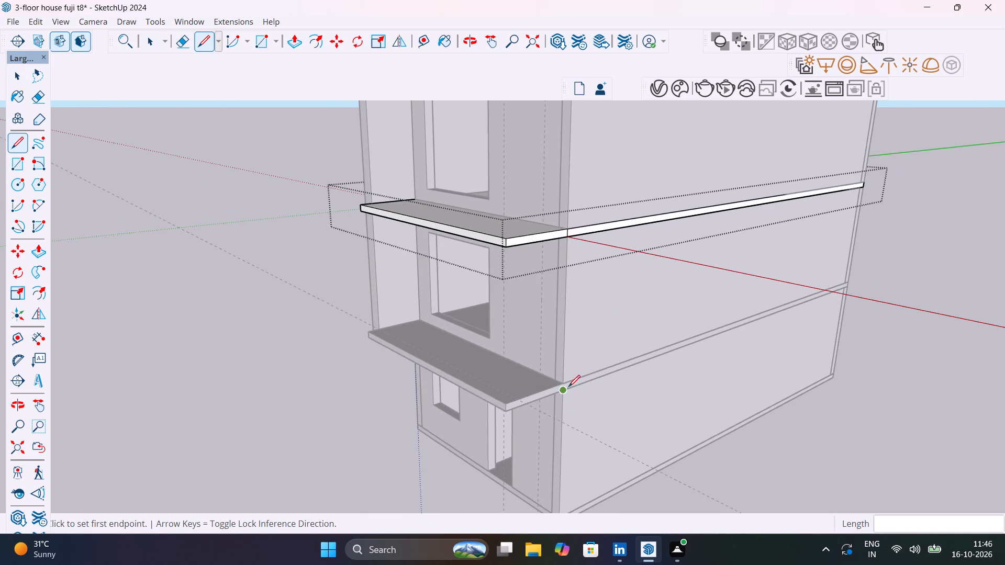
{"action": "scroll", "coordinate": [568, 385], "scroll_direction": "up", "scroll_amount": 1}
{"action": "middle_click_drag", "start_coordinate": [568, 385], "coordinate": [544, 304]}
{"action": "key", "text": "space"}
{"action": "left_click", "coordinate": [519, 280]}
{"action": "double_click", "coordinate": [519, 288]}
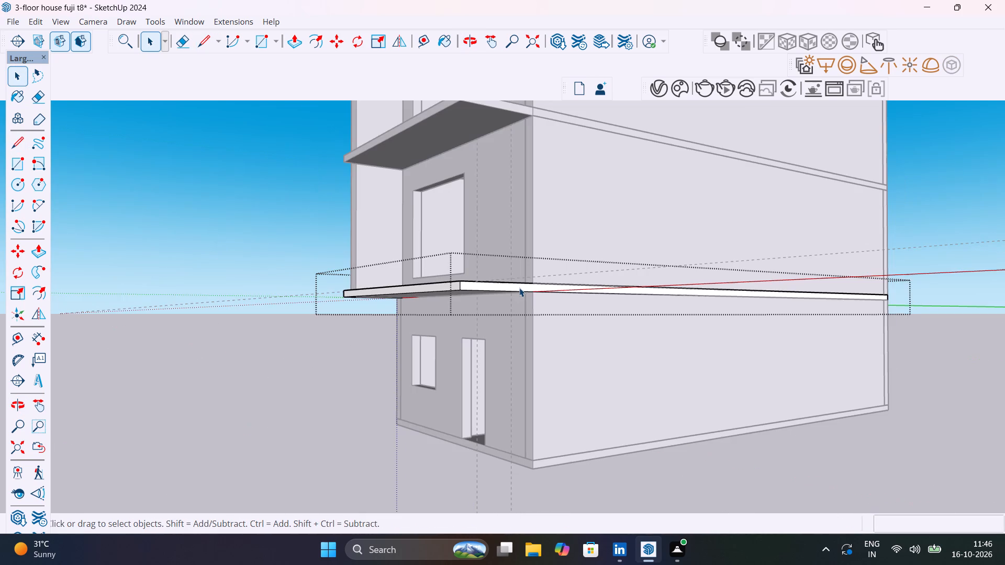
{"action": "key", "text": "l"}
{"action": "scroll", "coordinate": [519, 288], "scroll_direction": "up", "scroll_amount": 10}
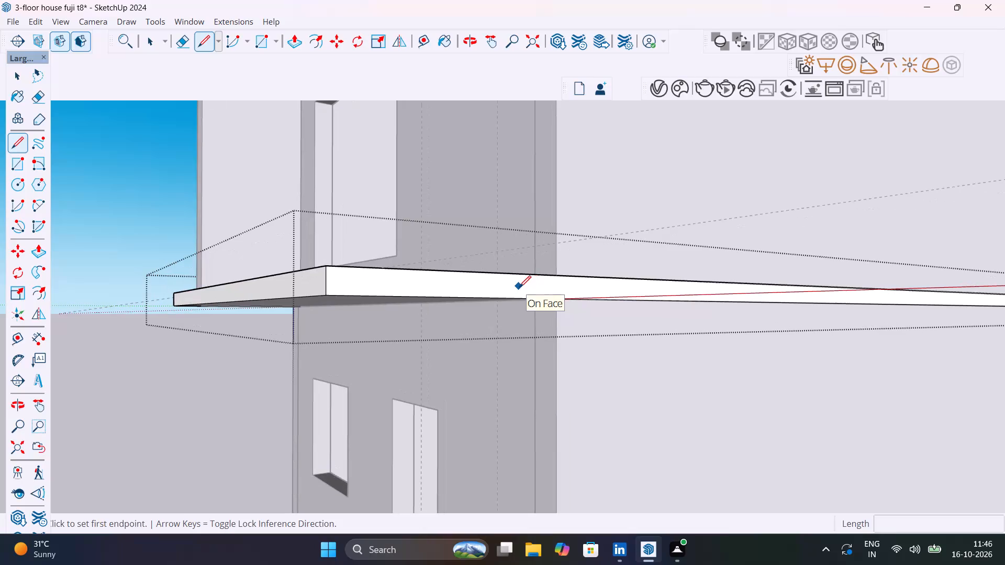
{"action": "left_click", "coordinate": [560, 276]}
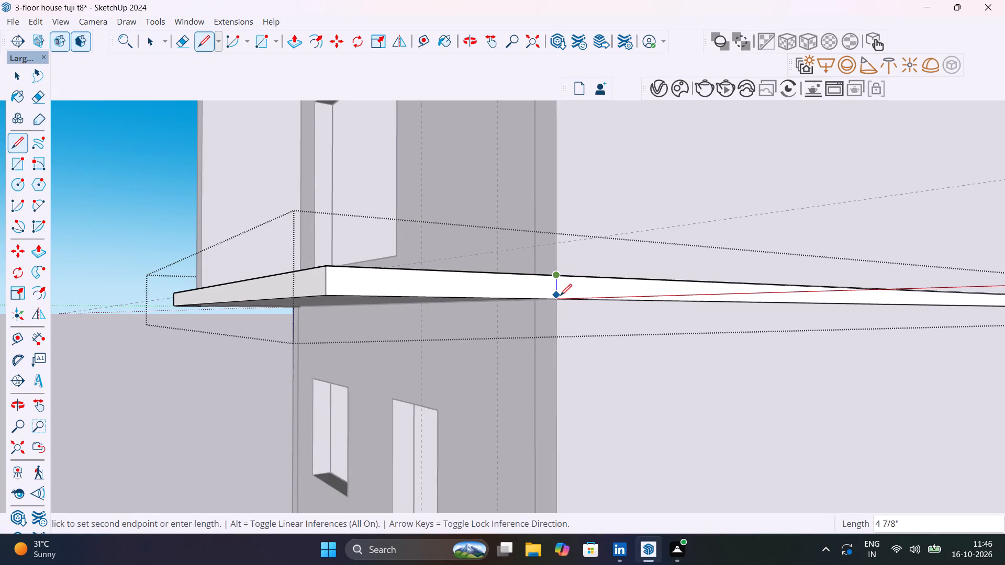
{"action": "left_click", "coordinate": [560, 298]}
{"action": "key", "text": "space"}
Inside the roof slab's group, draw a 6" vertical line across its side face at the front wall's outer corner, and leave the group.
{"action": "scroll", "coordinate": [579, 301], "scroll_direction": "down", "scroll_amount": 19}
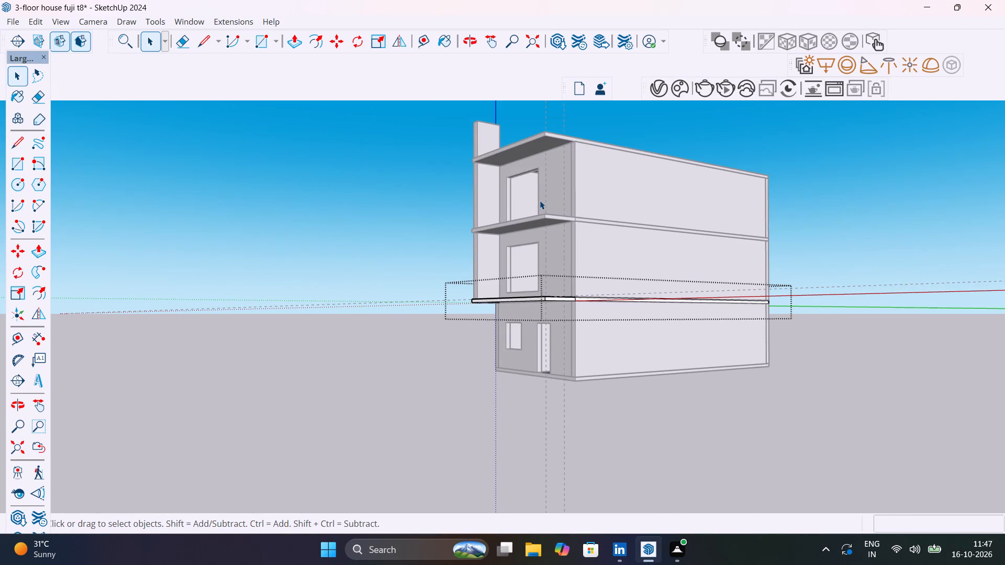
{"action": "middle_click_drag", "start_coordinate": [528, 227], "coordinate": [460, 404]}
{"action": "scroll", "coordinate": [460, 404], "scroll_direction": "down", "scroll_amount": 1}
{"action": "scroll", "coordinate": [509, 317], "scroll_direction": "up", "scroll_amount": 11}
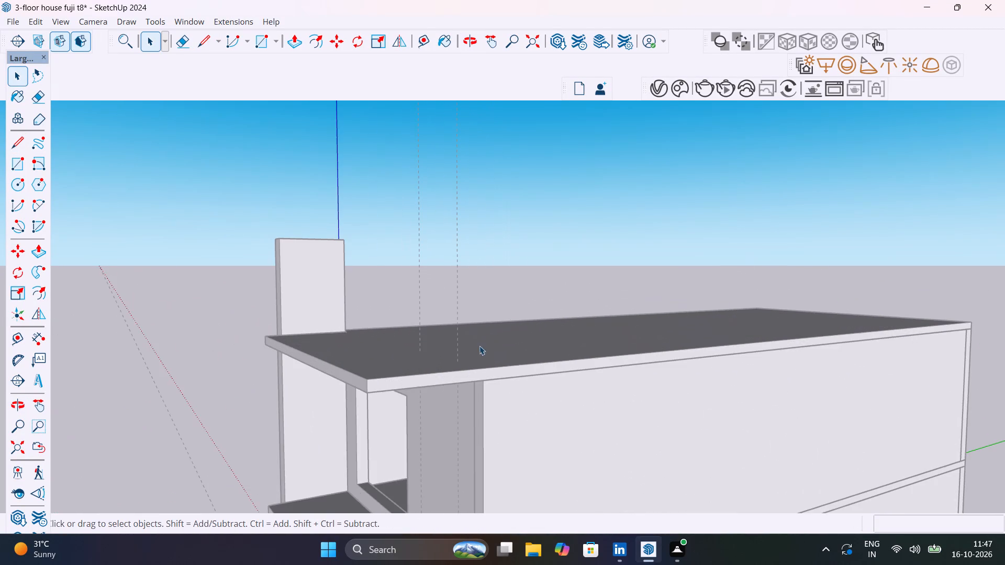
{"action": "left_click", "coordinate": [450, 374]}
{"action": "double_click", "coordinate": [452, 376]}
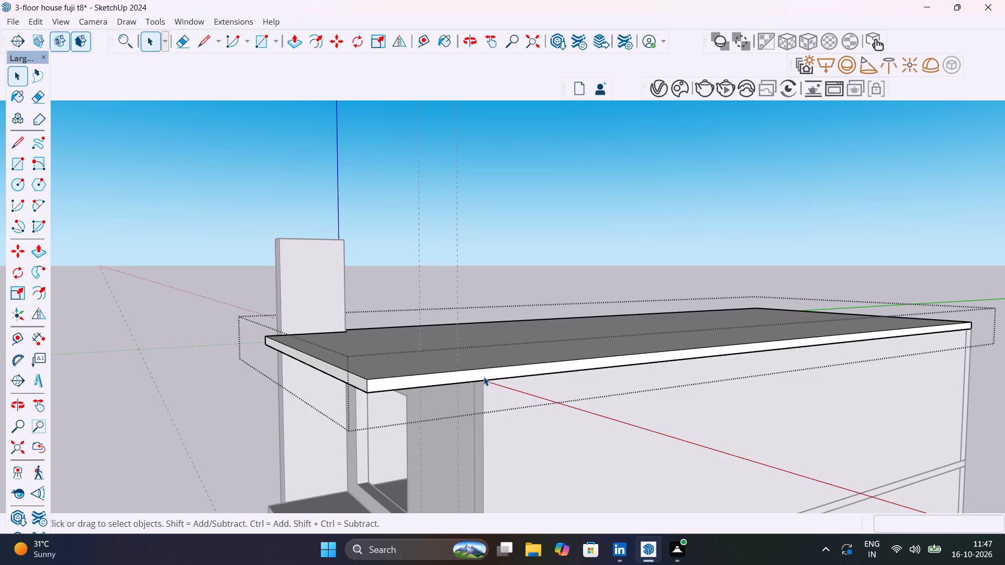
{"action": "key", "text": "l"}
{"action": "left_click", "coordinate": [488, 381]}
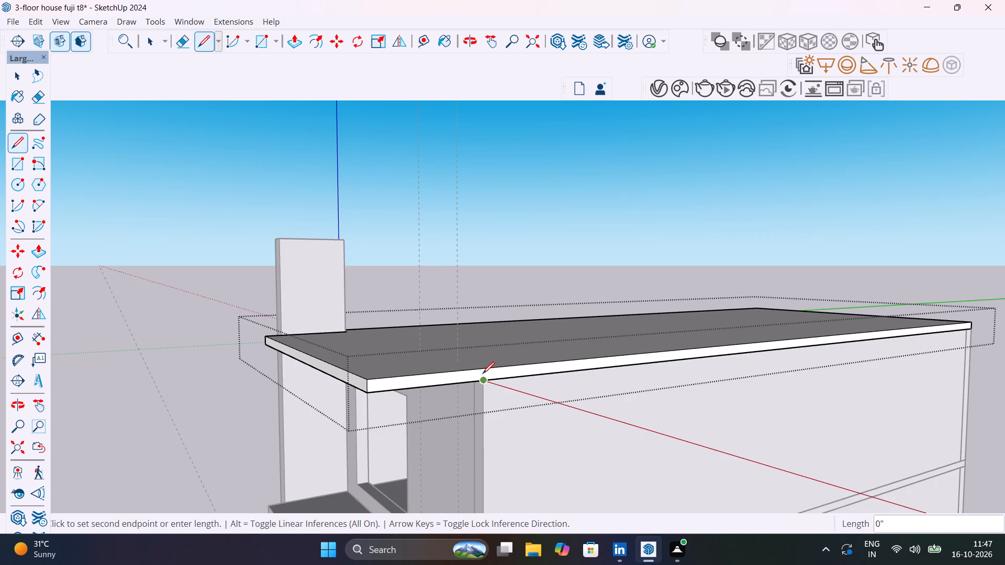
{"action": "scroll", "coordinate": [481, 370], "scroll_direction": "up", "scroll_amount": 10}
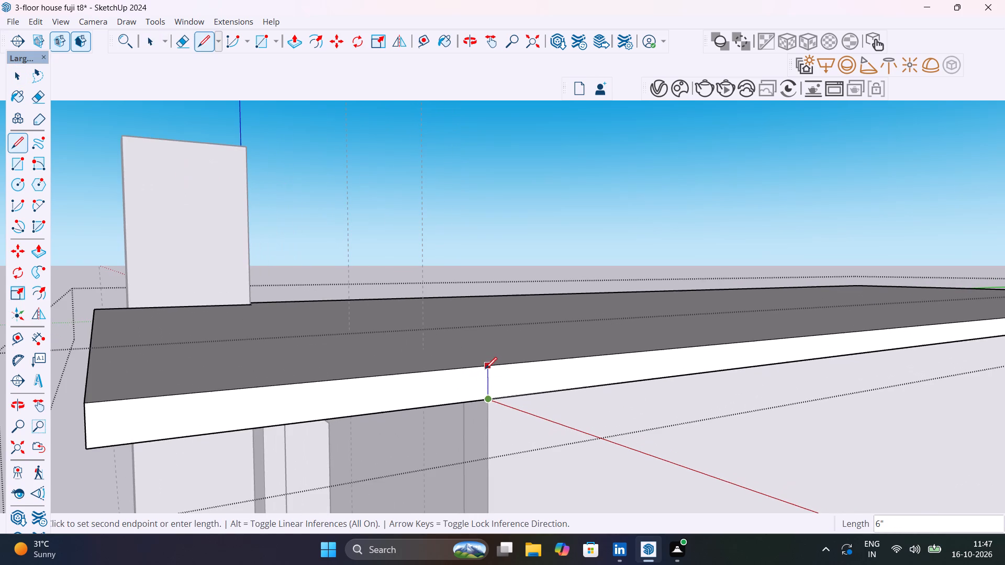
{"action": "left_click", "coordinate": [485, 368]}
{"action": "key", "text": "space"}
{"action": "scroll", "coordinate": [499, 379], "scroll_direction": "down", "scroll_amount": 20}
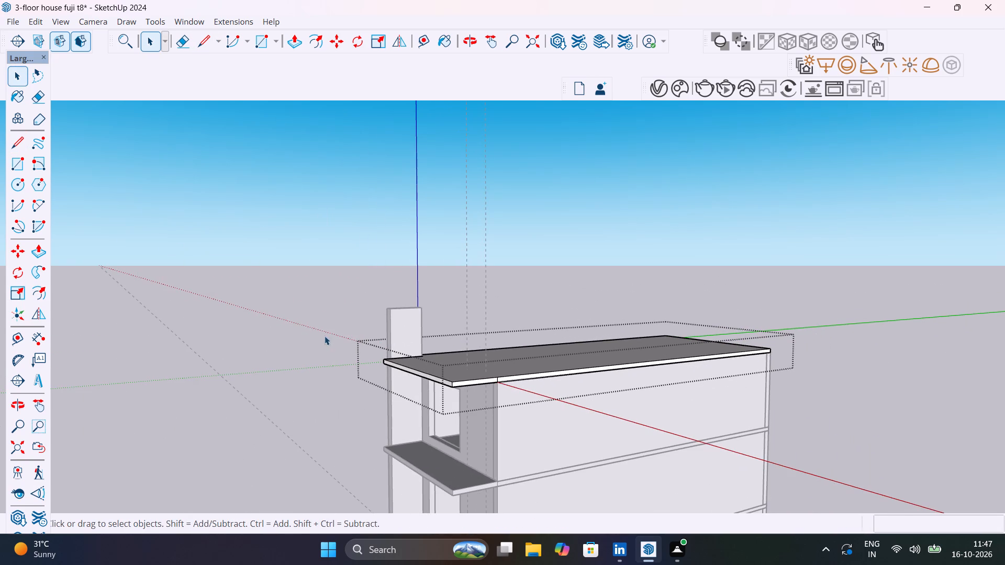
{"action": "left_click", "coordinate": [318, 341]}
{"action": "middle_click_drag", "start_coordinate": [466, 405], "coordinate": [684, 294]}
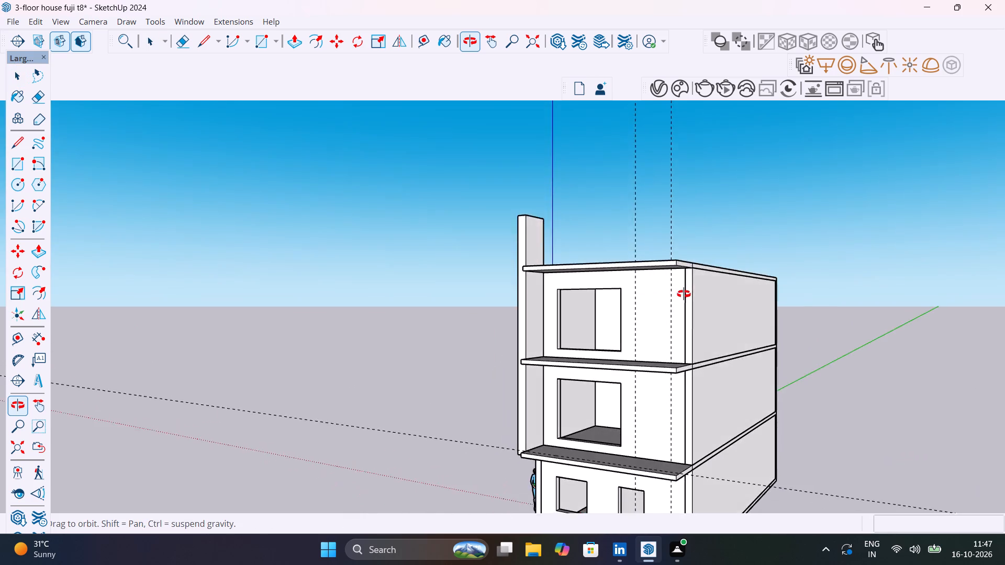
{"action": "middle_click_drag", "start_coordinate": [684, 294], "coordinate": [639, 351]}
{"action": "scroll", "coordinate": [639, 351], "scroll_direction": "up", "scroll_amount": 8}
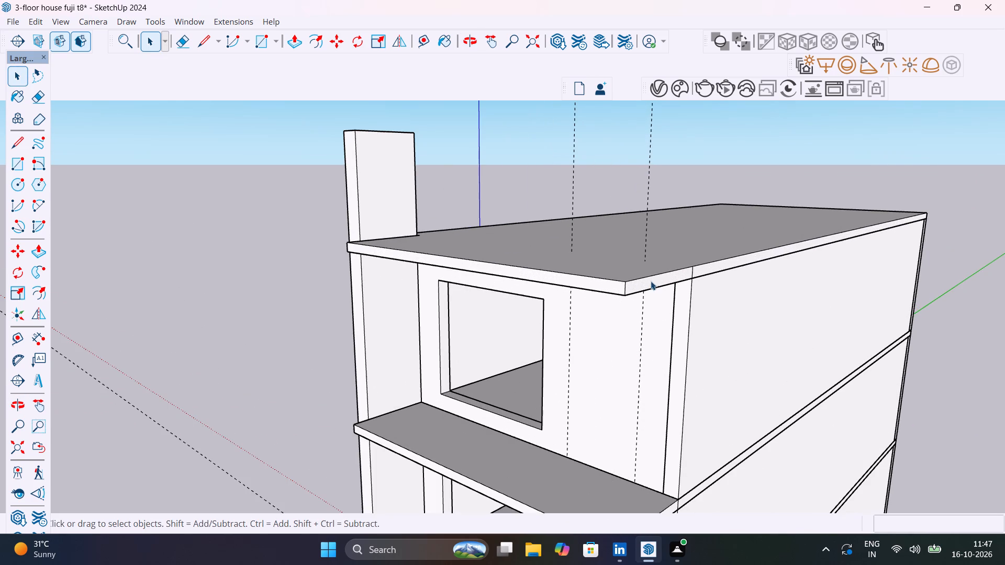
Inside the roof slab's group, push the overhang's divided side face inward about 2' 3" to the vertical guide nearest the wall corner.
{"action": "left_click", "coordinate": [651, 281]}
{"action": "double_click", "coordinate": [651, 281]}
{"action": "left_click", "coordinate": [651, 281]}
{"action": "left_click", "coordinate": [651, 281]}
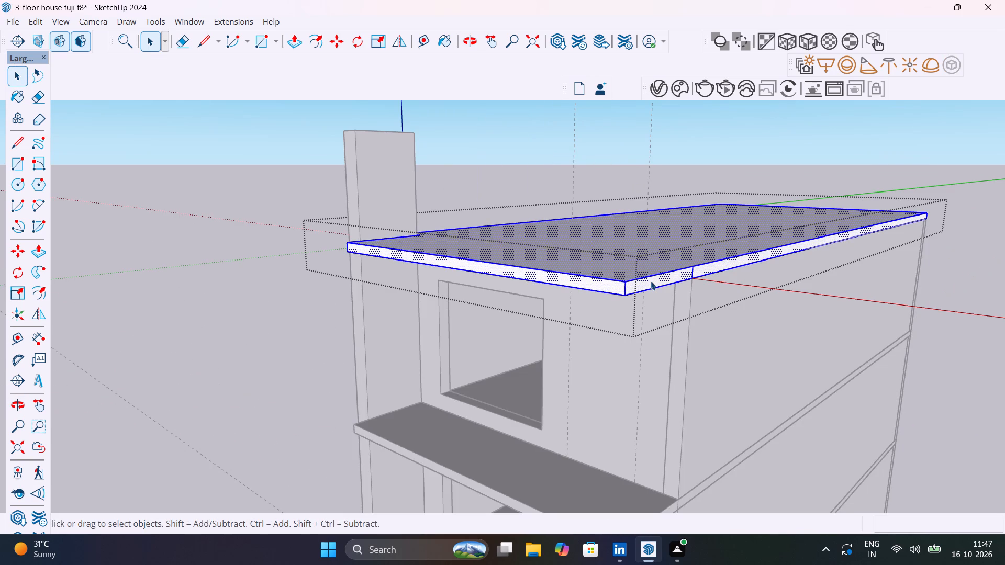
{"action": "left_click", "coordinate": [651, 281]}
{"action": "key", "text": "p"}
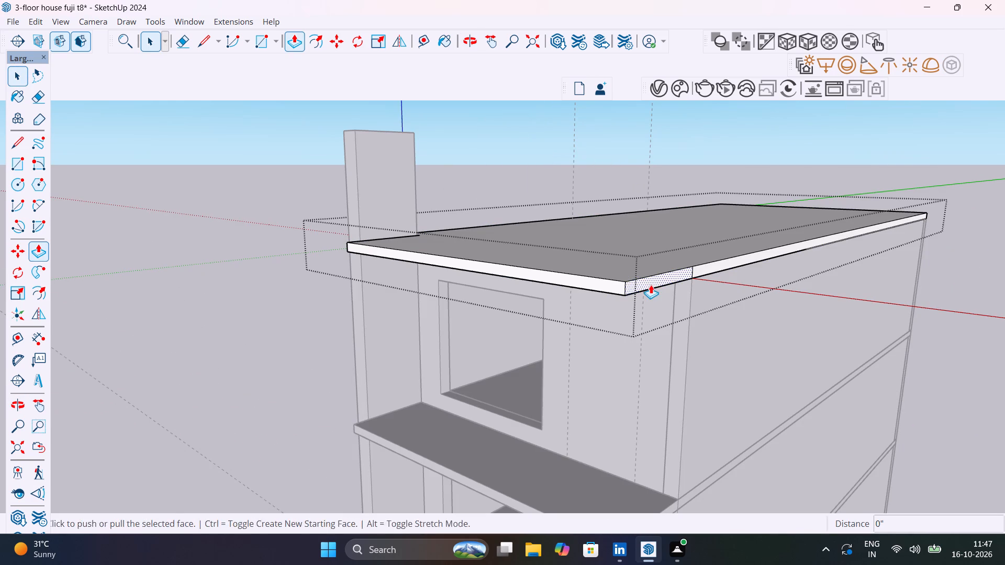
{"action": "left_click", "coordinate": [651, 285]}
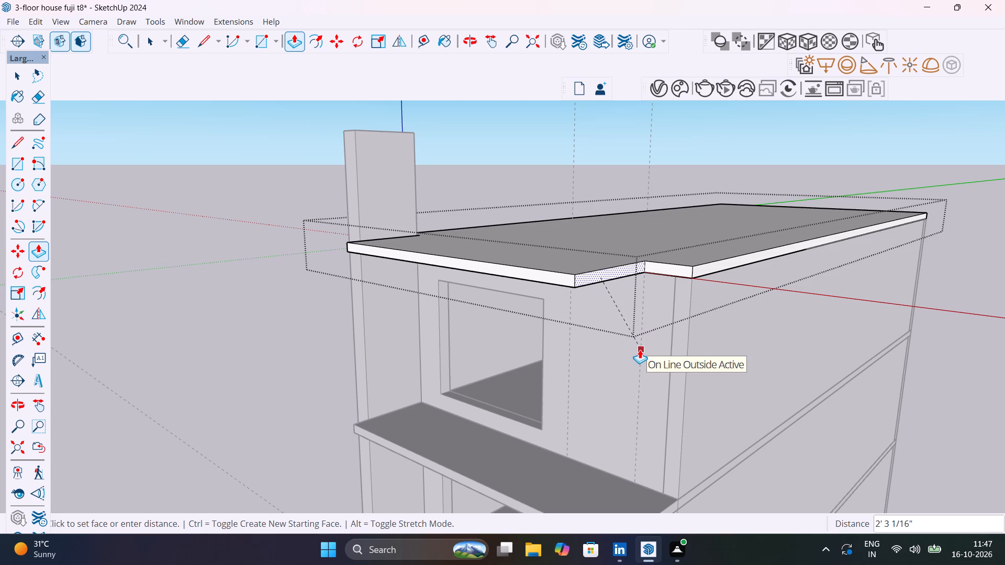
{"action": "left_click", "coordinate": [640, 349]}
{"action": "scroll", "coordinate": [640, 349], "scroll_direction": "up", "scroll_amount": 1}
{"action": "scroll", "coordinate": [640, 349], "scroll_direction": "down", "scroll_amount": 1}
{"action": "middle_click_drag", "start_coordinate": [639, 348], "coordinate": [616, 244]}
{"action": "scroll", "coordinate": [616, 244], "scroll_direction": "up", "scroll_amount": 1}
{"action": "key", "text": "space"}
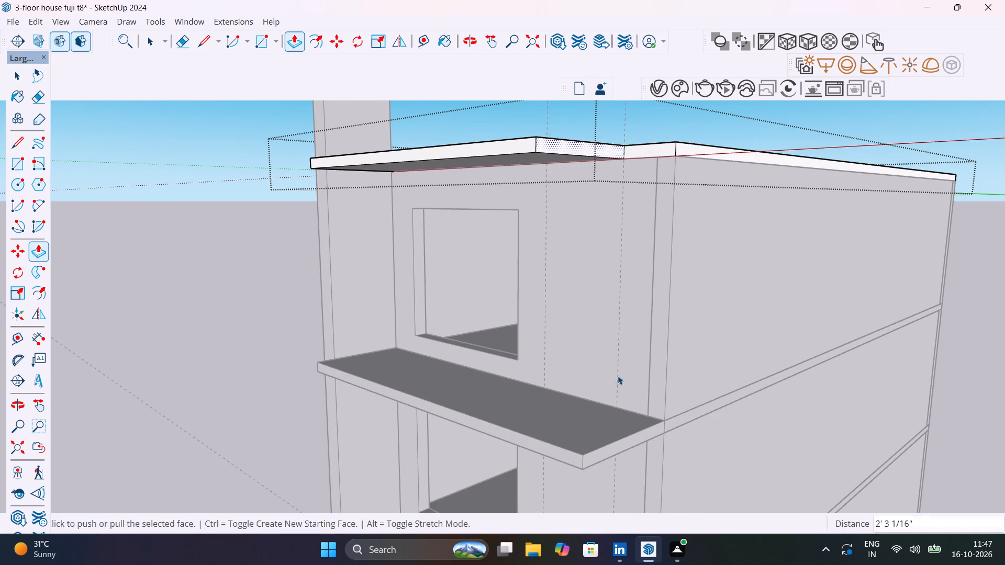
{"action": "middle_click_drag", "start_coordinate": [615, 440], "coordinate": [574, 325]}
{"action": "left_click", "coordinate": [580, 337]}
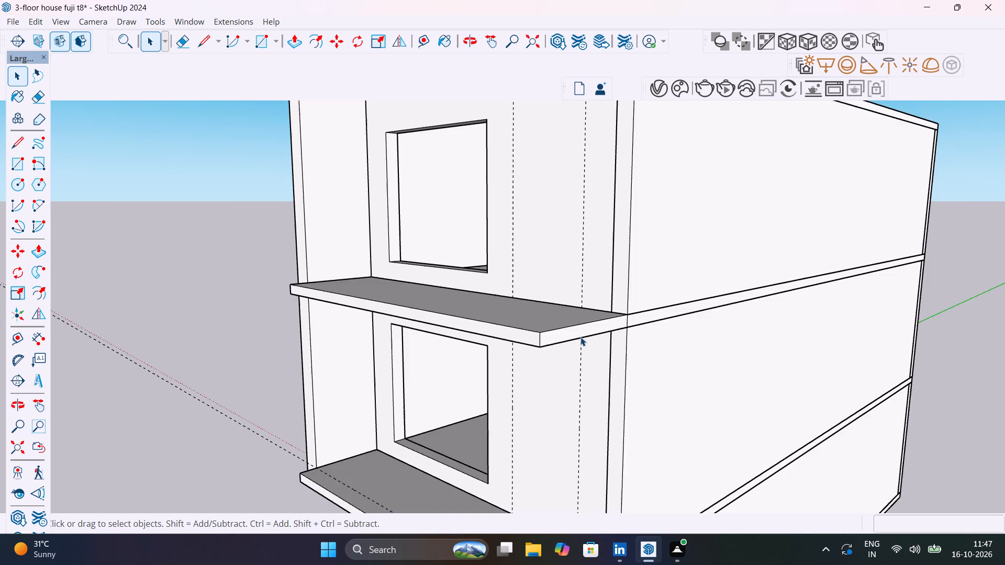
Inside the middle balcony slab's group, push the overhang's side face inward about 2' 3" to the same vertical guide.
{"action": "triple_click", "coordinate": [580, 333]}
{"action": "left_click", "coordinate": [580, 333]}
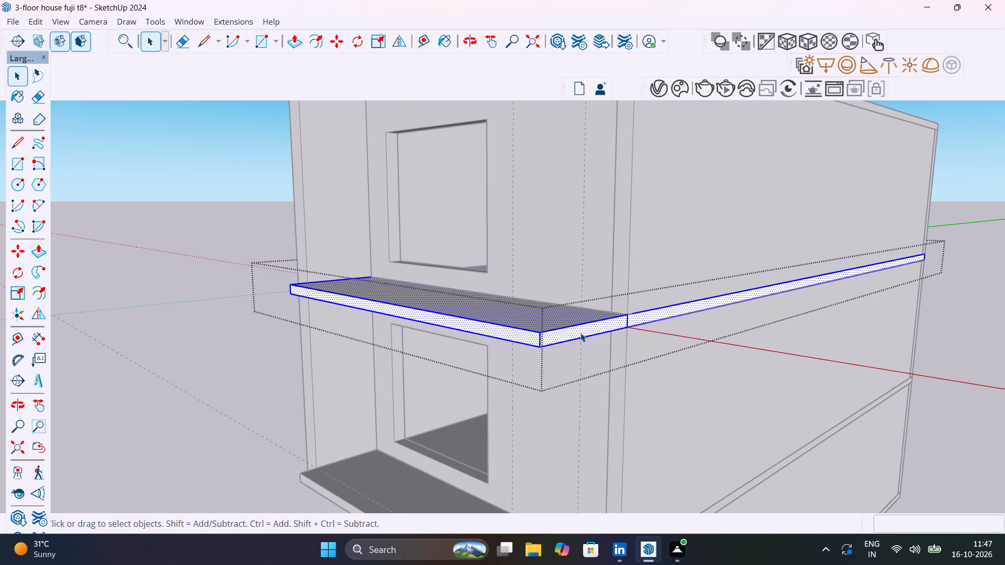
{"action": "left_click", "coordinate": [580, 333]}
{"action": "key", "text": "p"}
{"action": "left_click", "coordinate": [583, 332]}
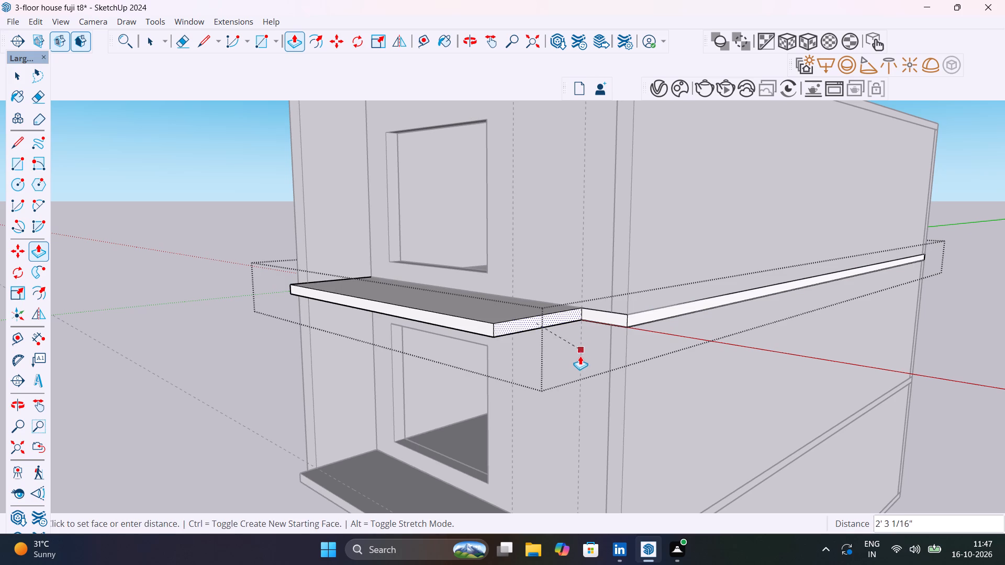
{"action": "left_click", "coordinate": [580, 356]}
{"action": "scroll", "coordinate": [580, 356], "scroll_direction": "down", "scroll_amount": 12}
{"action": "key", "text": "space"}
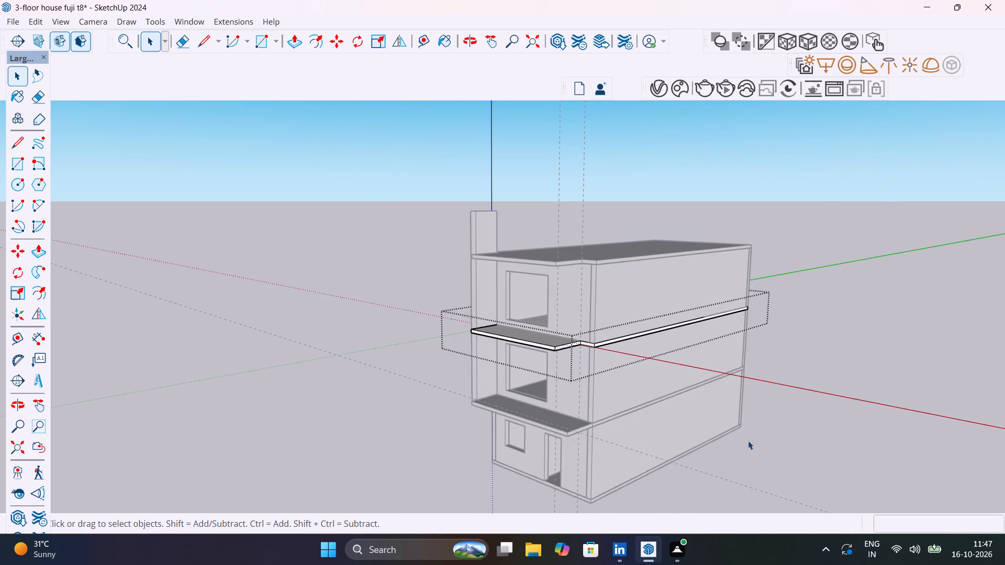
{"action": "left_click", "coordinate": [772, 445]}
Inside the lowest balcony slab's group, push the overhang's side face inward about 2' 3", in line with the slabs above.
{"action": "middle_click_drag", "start_coordinate": [650, 418], "coordinate": [535, 371], "text": "shift"}
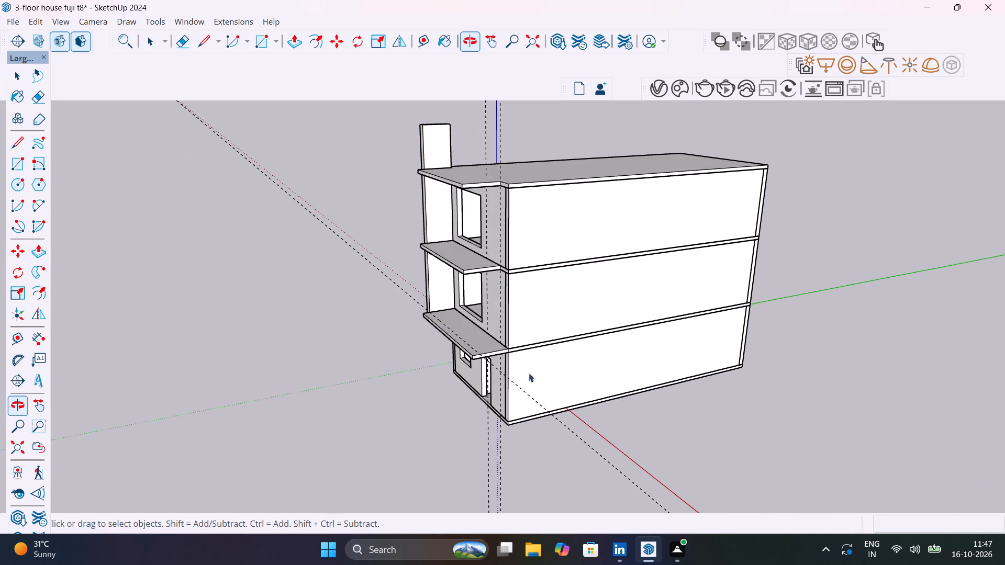
{"action": "scroll", "coordinate": [478, 360], "scroll_direction": "up", "scroll_amount": 10}
{"action": "triple_click", "coordinate": [526, 337]}
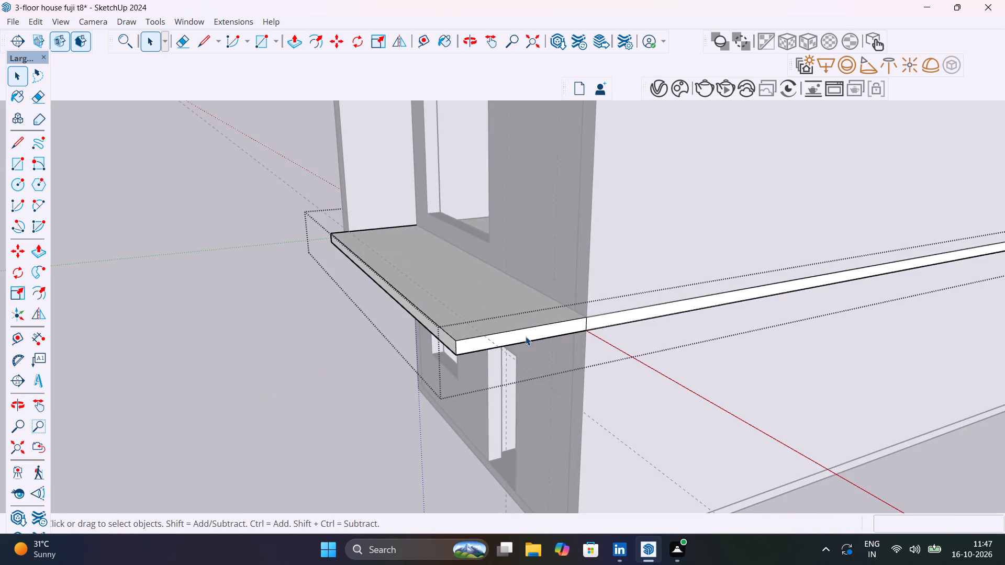
{"action": "left_click", "coordinate": [526, 336]}
{"action": "left_click", "coordinate": [526, 336]}
{"action": "left_click", "coordinate": [526, 336]}
{"action": "left_click", "coordinate": [530, 336]}
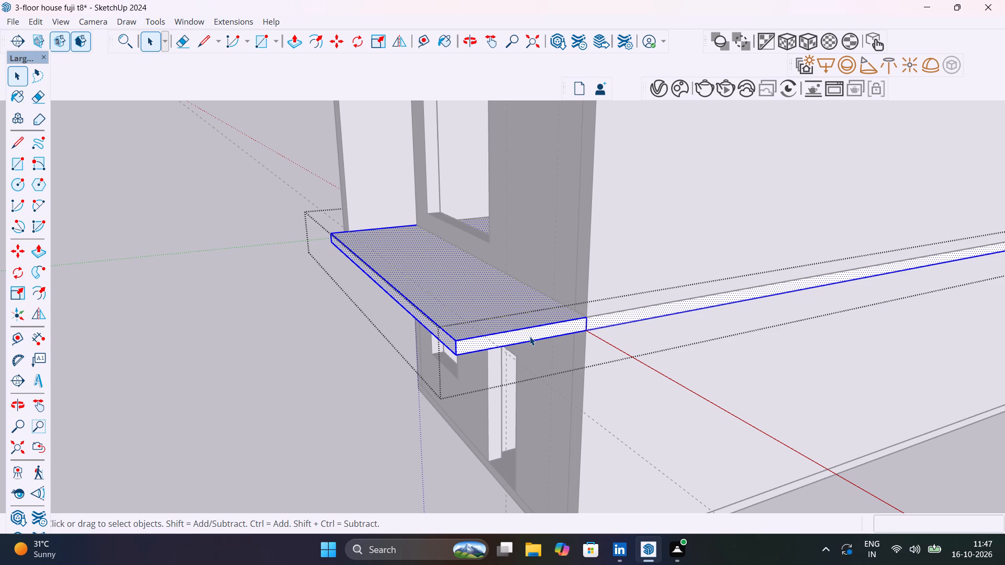
{"action": "key", "text": "p"}
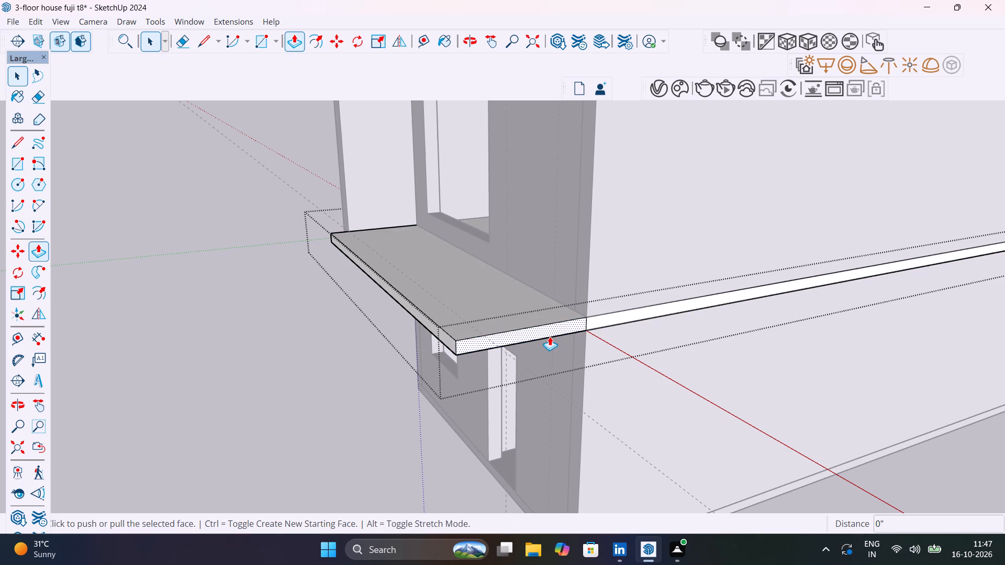
{"action": "left_click", "coordinate": [546, 330]}
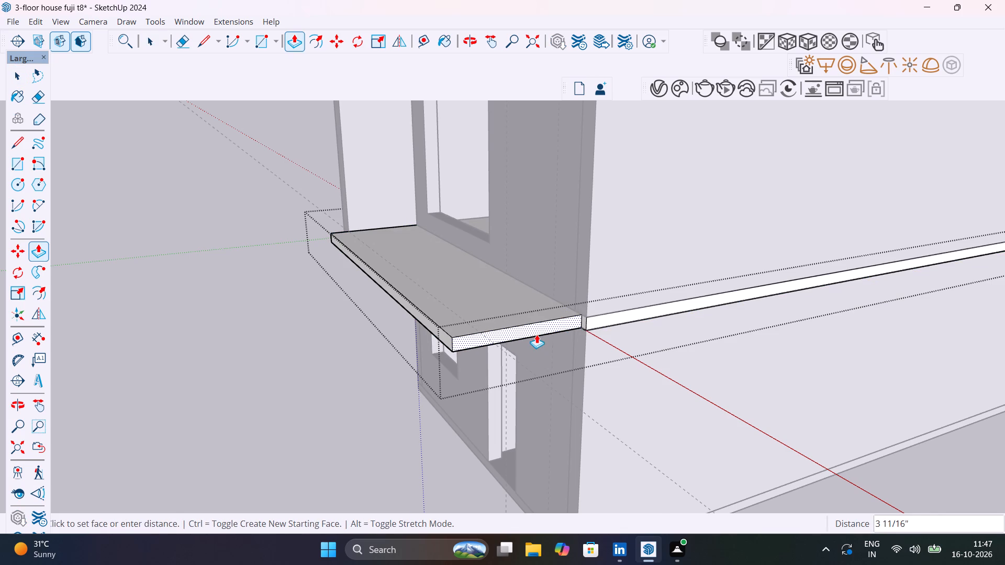
{"action": "scroll", "coordinate": [537, 334], "scroll_direction": "up", "scroll_amount": 4}
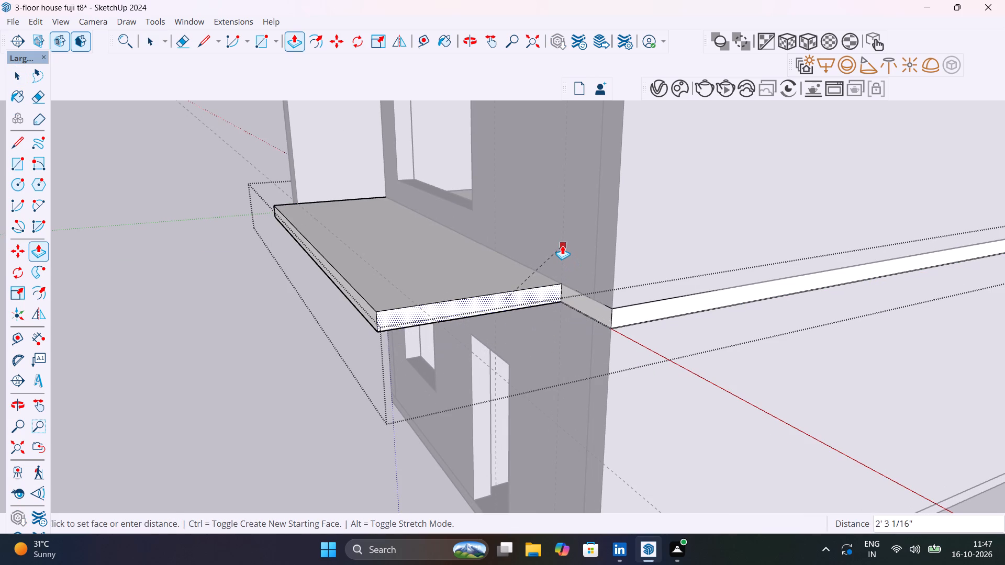
{"action": "left_click", "coordinate": [562, 245]}
{"action": "key", "text": "space"}
{"action": "scroll", "coordinate": [560, 290], "scroll_direction": "down", "scroll_amount": 6}
{"action": "left_click", "coordinate": [339, 329]}
Examine the shortened balcony and roof slab ends from the front of the house.
{"action": "middle_click_drag", "start_coordinate": [408, 307], "coordinate": [596, 313]}
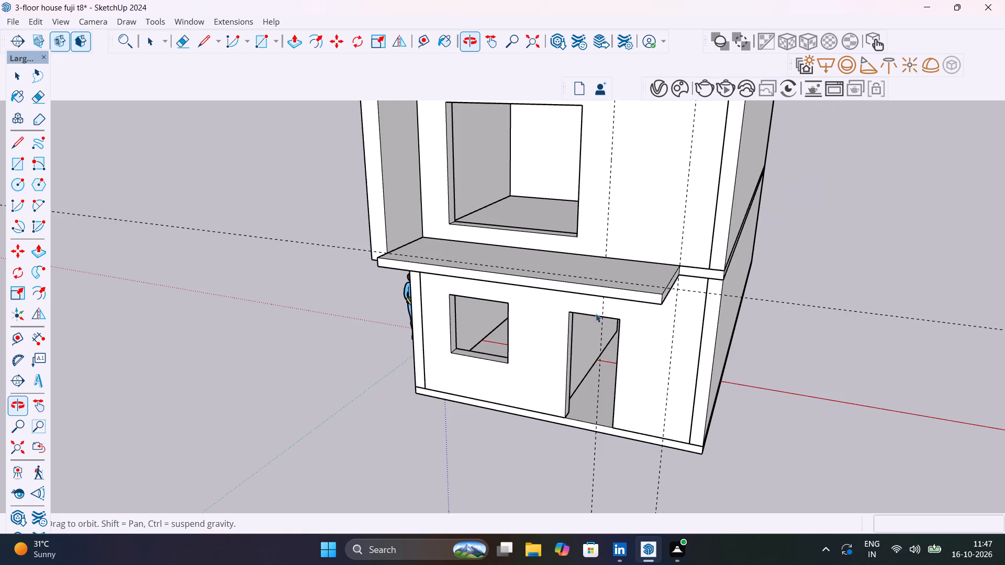
{"action": "middle_click_drag", "start_coordinate": [596, 313], "coordinate": [594, 313]}
{"action": "scroll", "coordinate": [663, 324], "scroll_direction": "down", "scroll_amount": 12}
{"action": "middle_click_drag", "start_coordinate": [674, 335], "coordinate": [618, 360]}
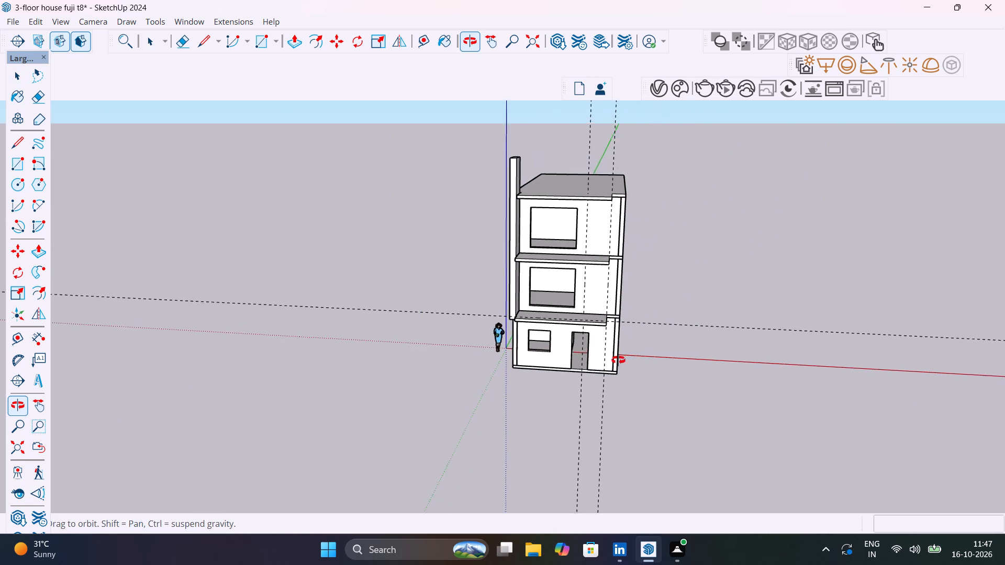
{"action": "middle_click_drag", "start_coordinate": [618, 360], "coordinate": [619, 351]}
{"action": "scroll", "coordinate": [613, 274], "scroll_direction": "up", "scroll_amount": 11}
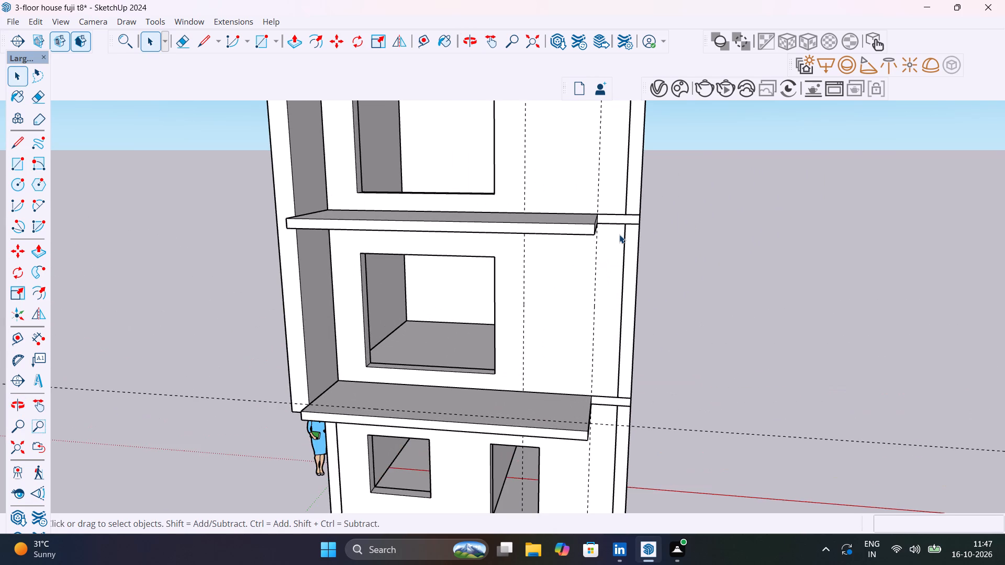
{"action": "middle_click_drag", "start_coordinate": [619, 233], "coordinate": [603, 343]}
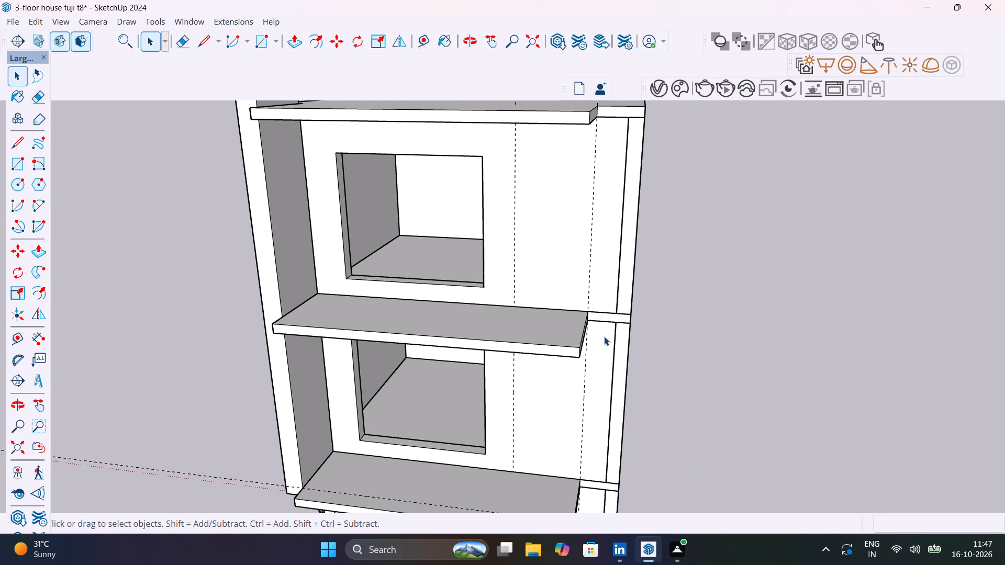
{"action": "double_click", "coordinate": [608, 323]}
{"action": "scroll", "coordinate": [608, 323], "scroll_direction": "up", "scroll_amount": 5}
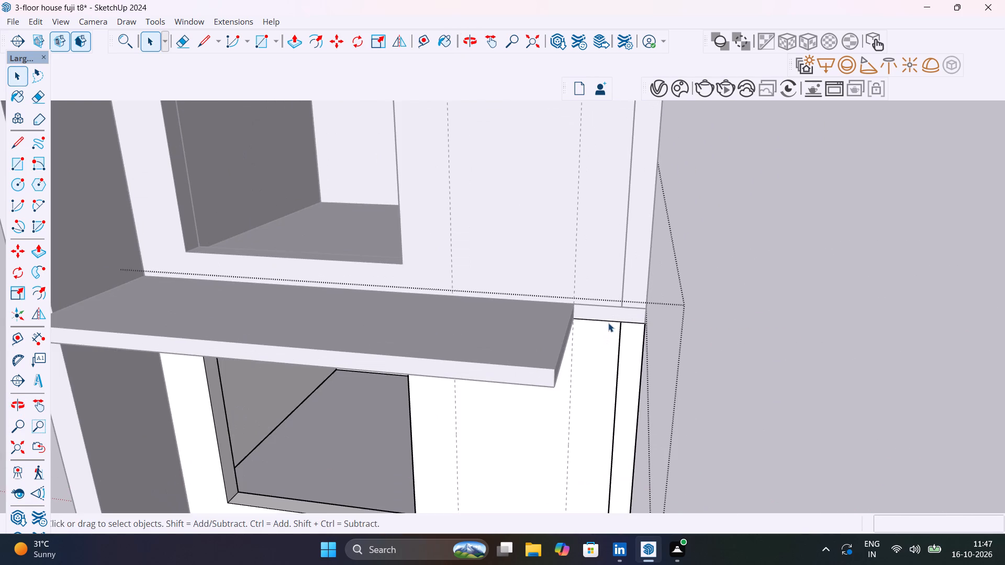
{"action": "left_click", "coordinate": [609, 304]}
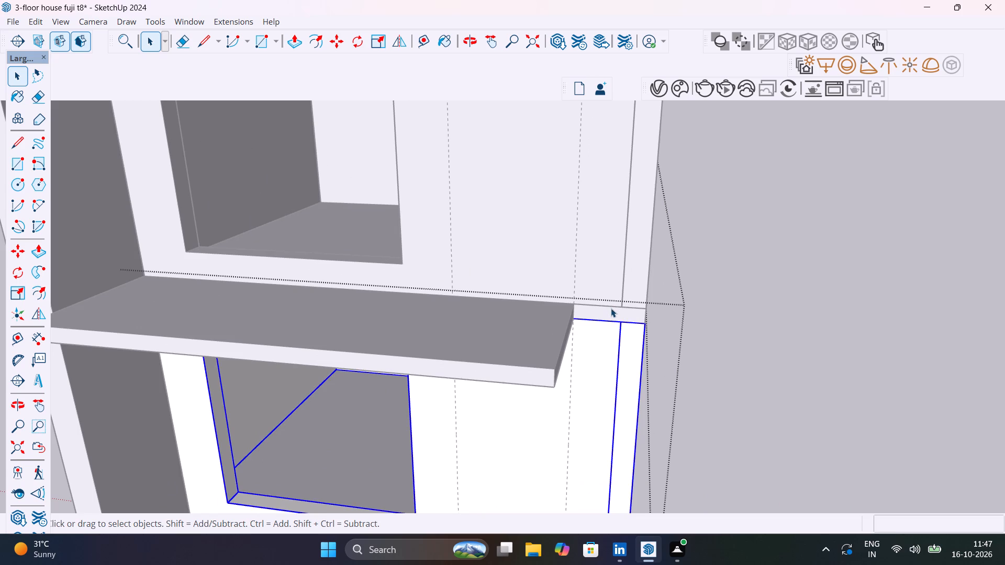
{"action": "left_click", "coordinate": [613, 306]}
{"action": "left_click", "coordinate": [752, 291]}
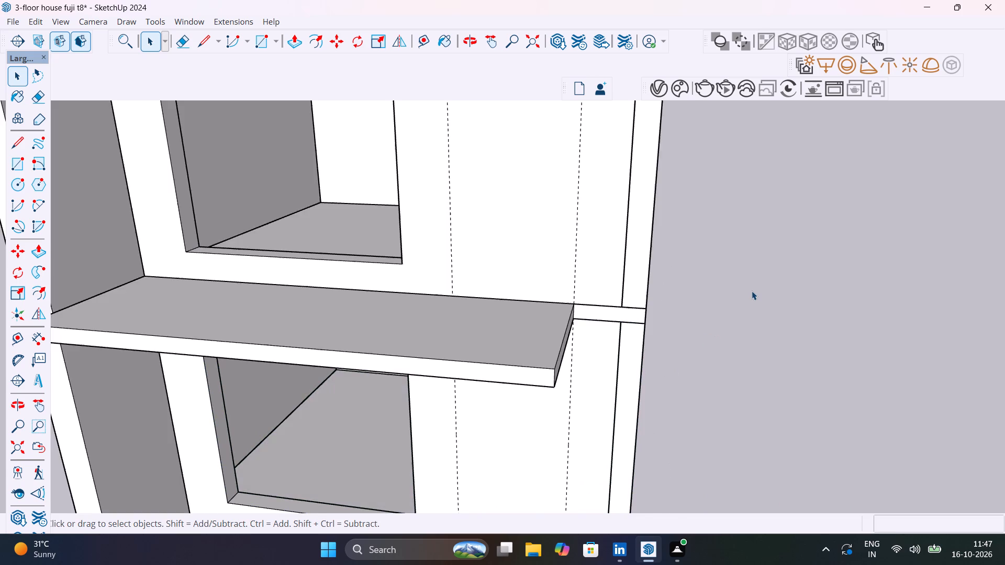
Inspect the whole front facade and the slab overhangs from above, below and both sides.
{"action": "scroll", "coordinate": [746, 295], "scroll_direction": "down", "scroll_amount": 12}
{"action": "middle_click_drag", "start_coordinate": [748, 333], "coordinate": [604, 284]}
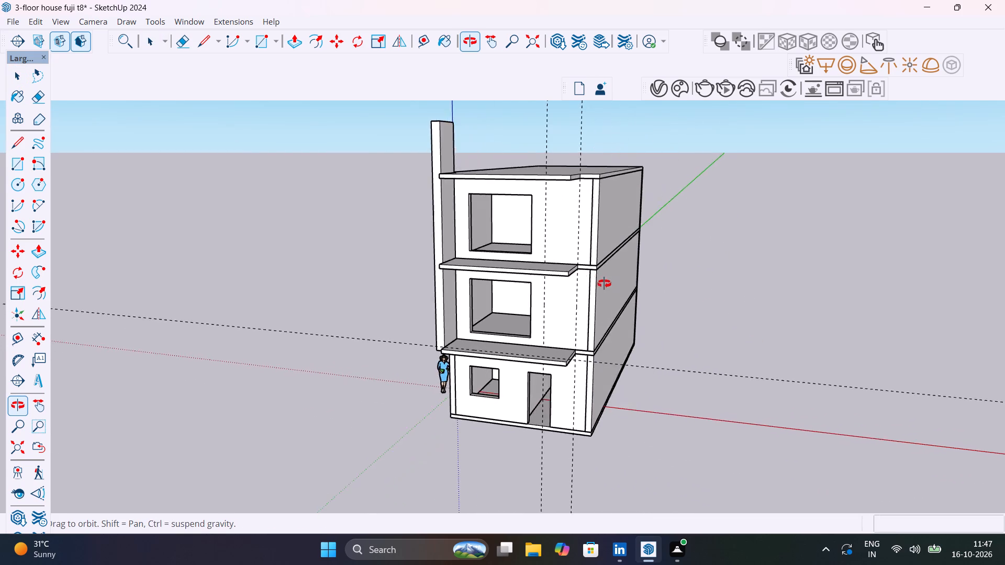
{"action": "middle_click_drag", "start_coordinate": [604, 284], "coordinate": [702, 268]}
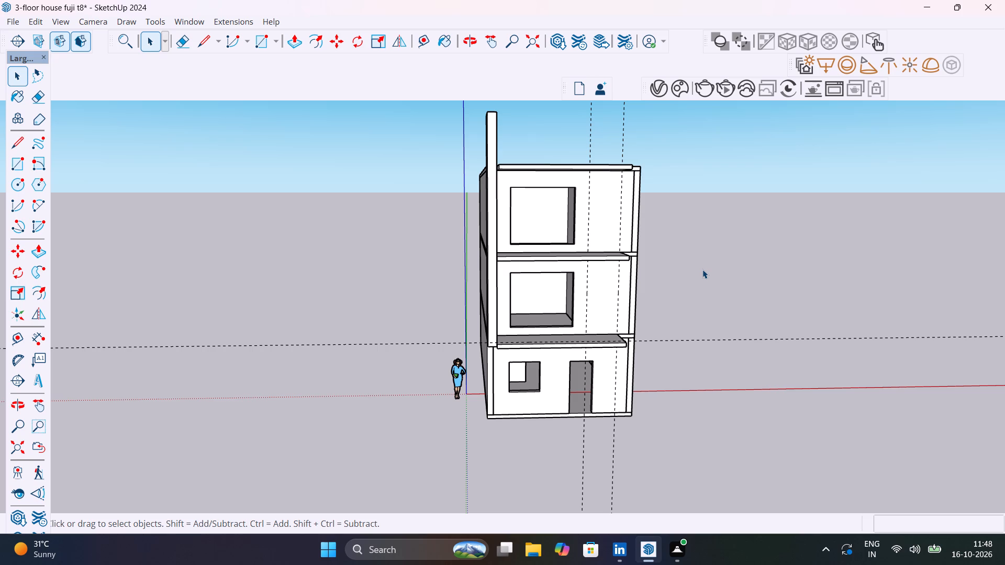
{"action": "scroll", "coordinate": [606, 380], "scroll_direction": "up", "scroll_amount": 9}
{"action": "middle_click_drag", "start_coordinate": [623, 368], "coordinate": [624, 373]}
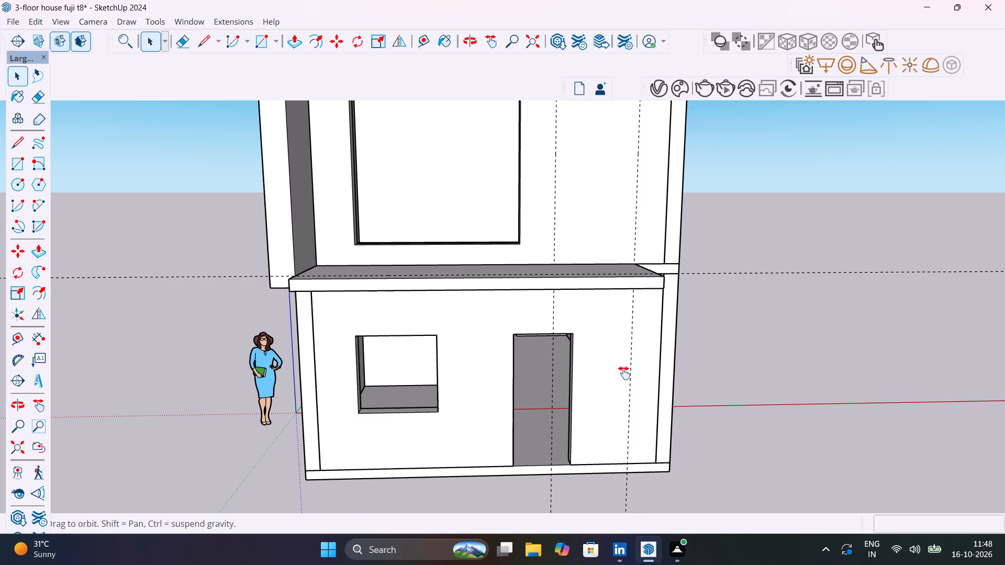
{"action": "middle_click_drag", "start_coordinate": [624, 373], "coordinate": [537, 404]}
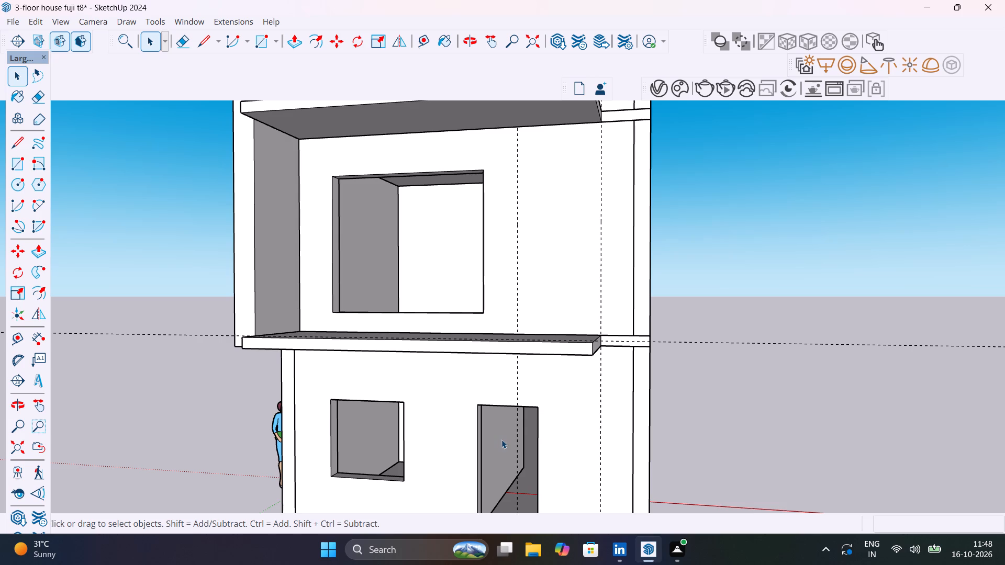
{"action": "scroll", "coordinate": [552, 315], "scroll_direction": "down", "scroll_amount": 10}
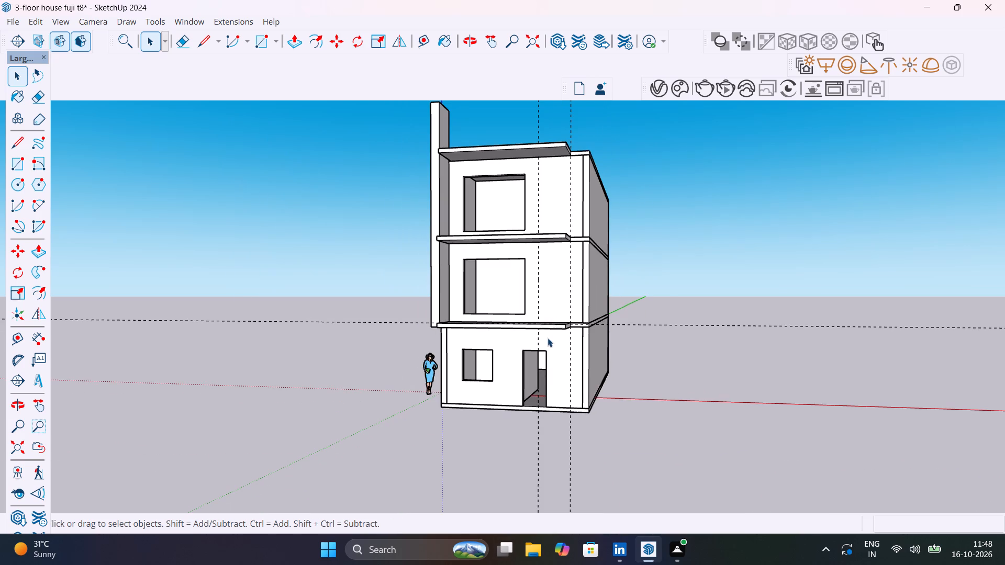
{"action": "scroll", "coordinate": [574, 314], "scroll_direction": "down", "scroll_amount": 5}
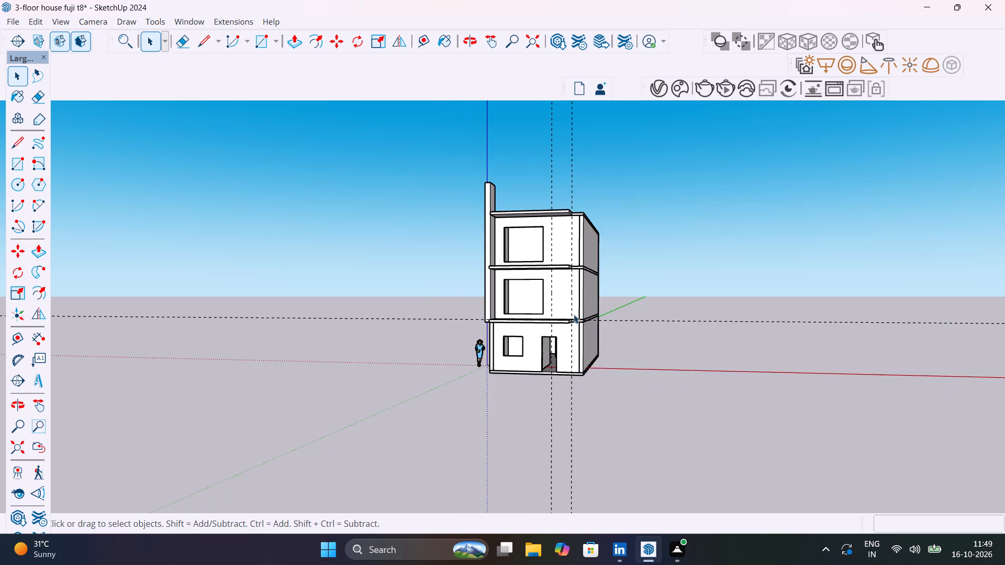
{"action": "middle_click_drag", "start_coordinate": [581, 321], "coordinate": [583, 368]}
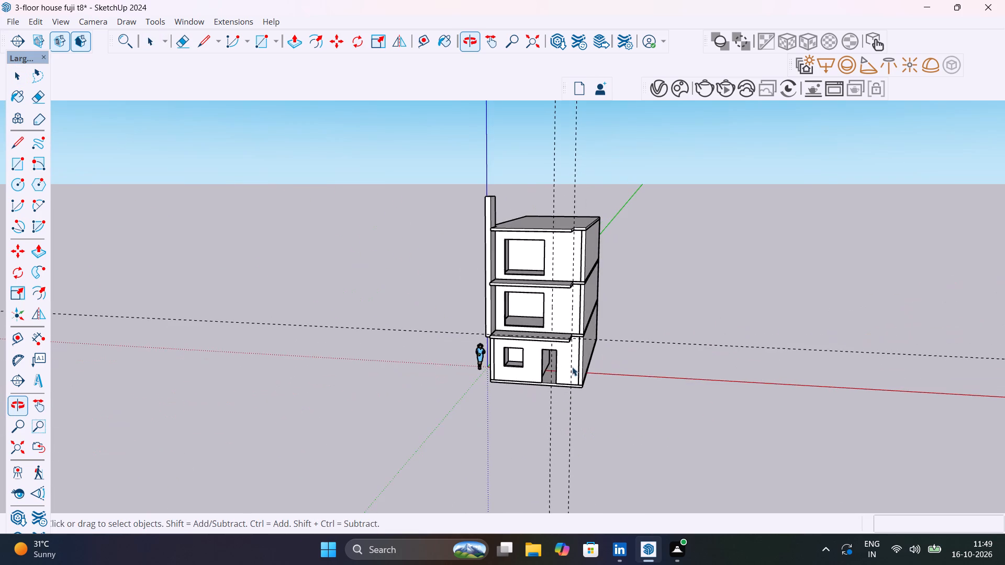
{"action": "scroll", "coordinate": [551, 354], "scroll_direction": "up", "scroll_amount": 4}
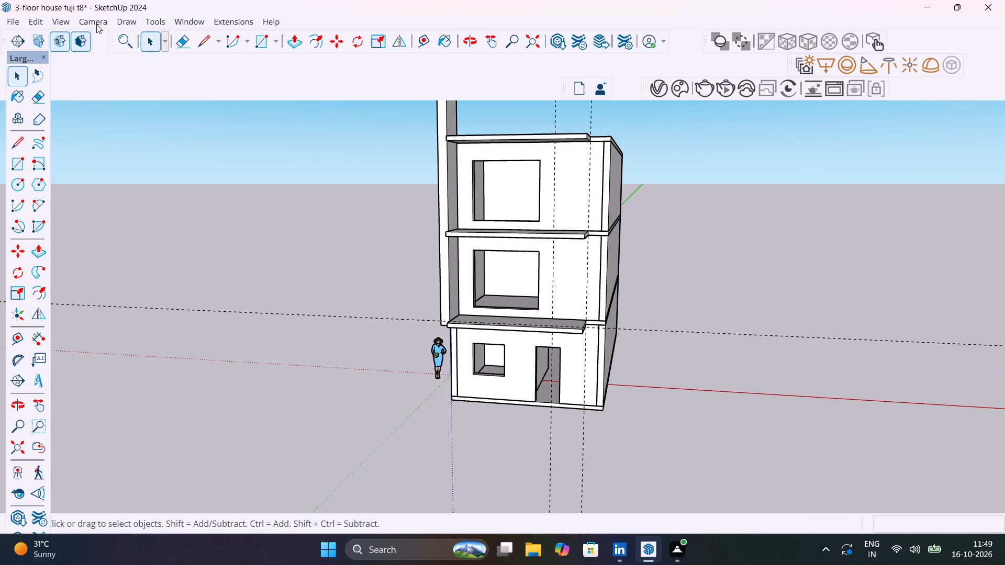
Delete all guides from the model.
{"action": "left_click", "coordinate": [38, 22]}
{"action": "left_click", "coordinate": [75, 154]}
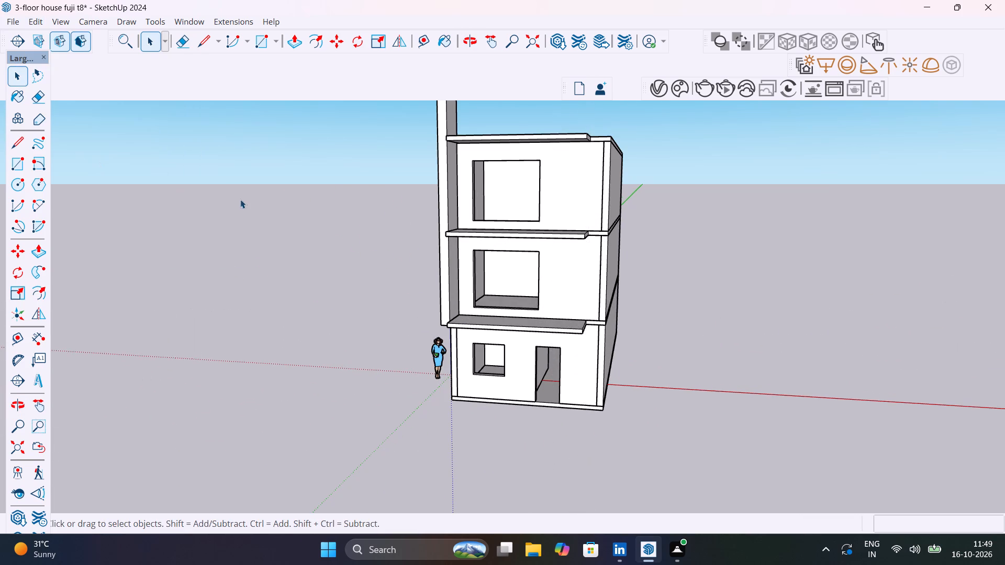
Examine the house from the front and the lowest balcony slab's top surface from above.
{"action": "scroll", "coordinate": [240, 199], "scroll_direction": "down", "scroll_amount": 5}
{"action": "middle_click_drag", "start_coordinate": [280, 228], "coordinate": [453, 242]}
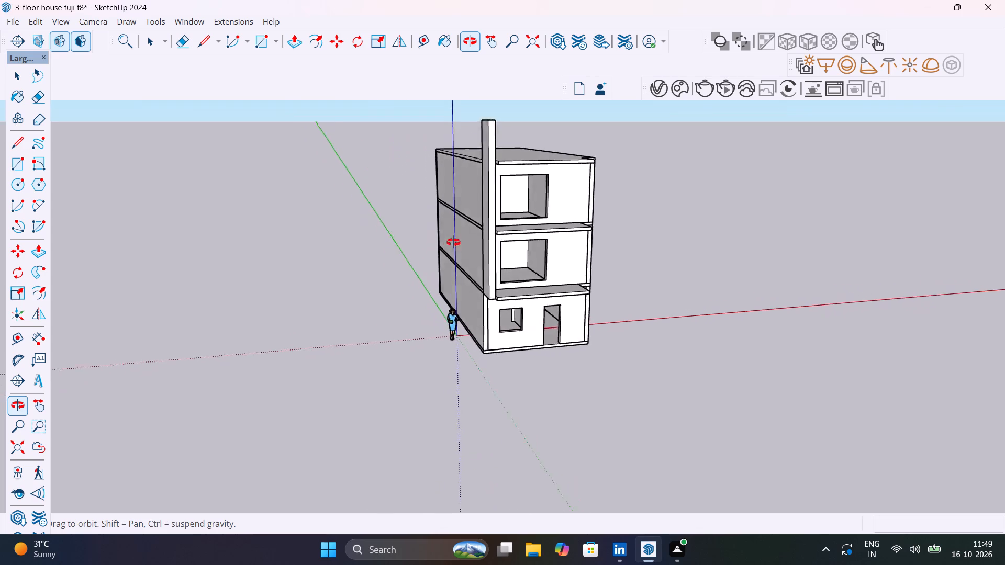
{"action": "middle_click_drag", "start_coordinate": [453, 242], "coordinate": [415, 263]}
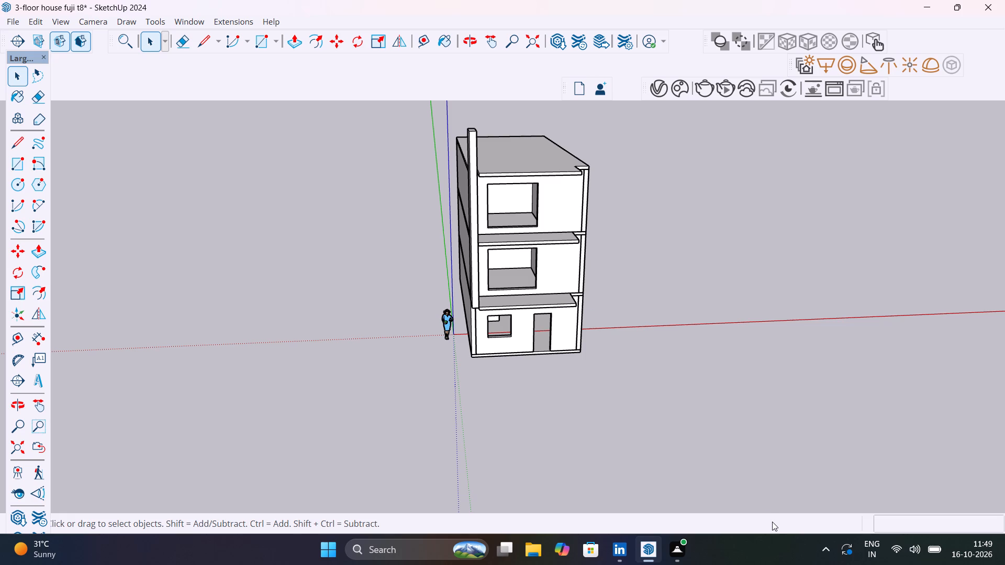
{"action": "scroll", "coordinate": [586, 306], "scroll_direction": "up", "scroll_amount": 9}
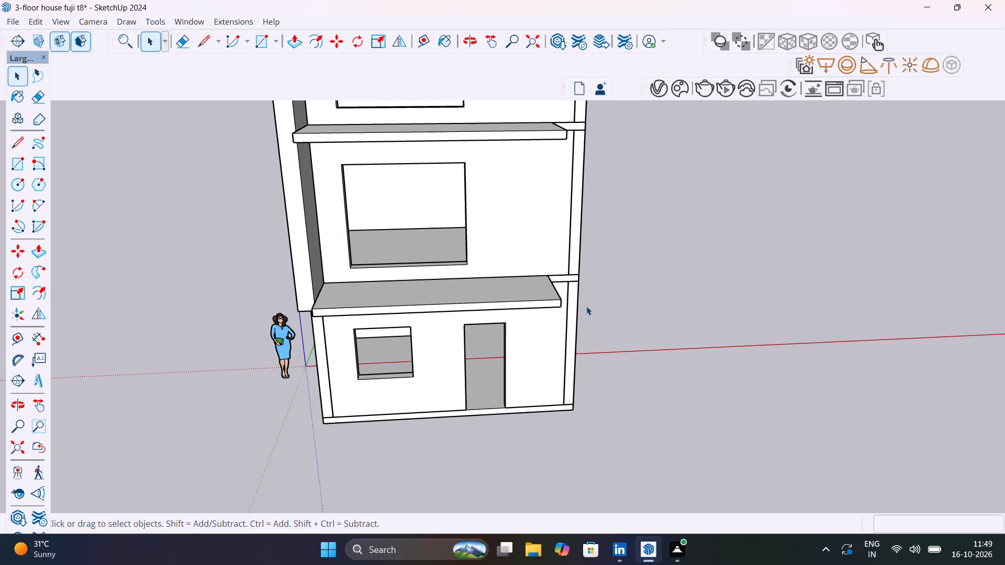
{"action": "middle_click_drag", "start_coordinate": [519, 306], "coordinate": [601, 298], "text": "shift"}
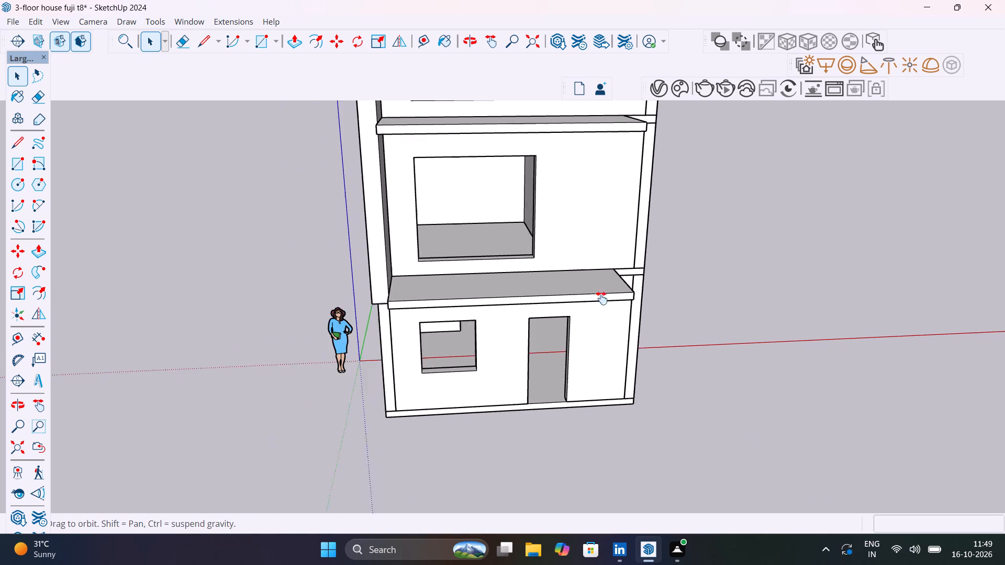
{"action": "middle_click_drag", "start_coordinate": [601, 298], "coordinate": [598, 400], "text": "shift"}
{"action": "scroll", "coordinate": [461, 335], "scroll_direction": "up", "scroll_amount": 9}
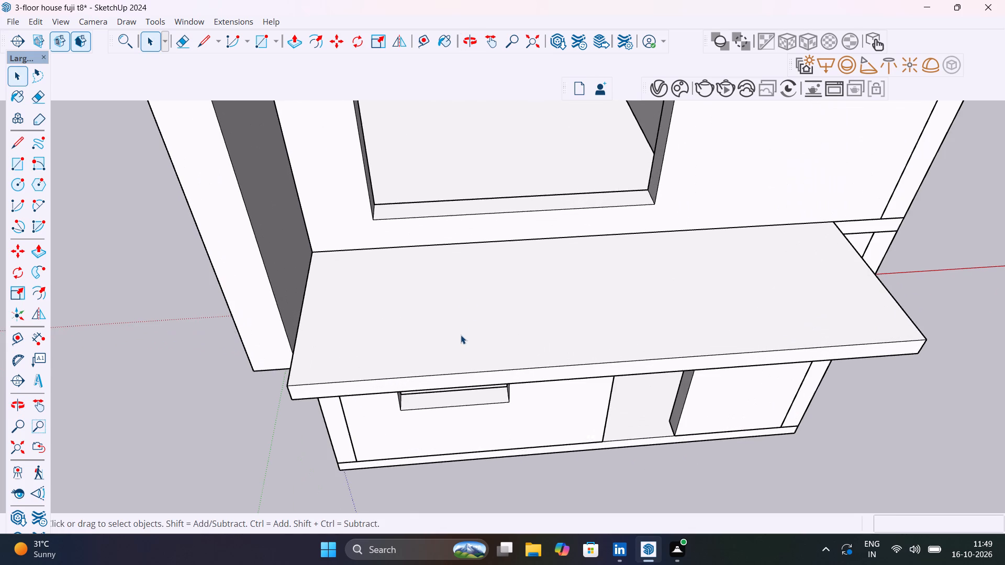
Place a guide line 1' in from the front edge on the lowest balcony slab's top face.
{"action": "key", "text": "t"}
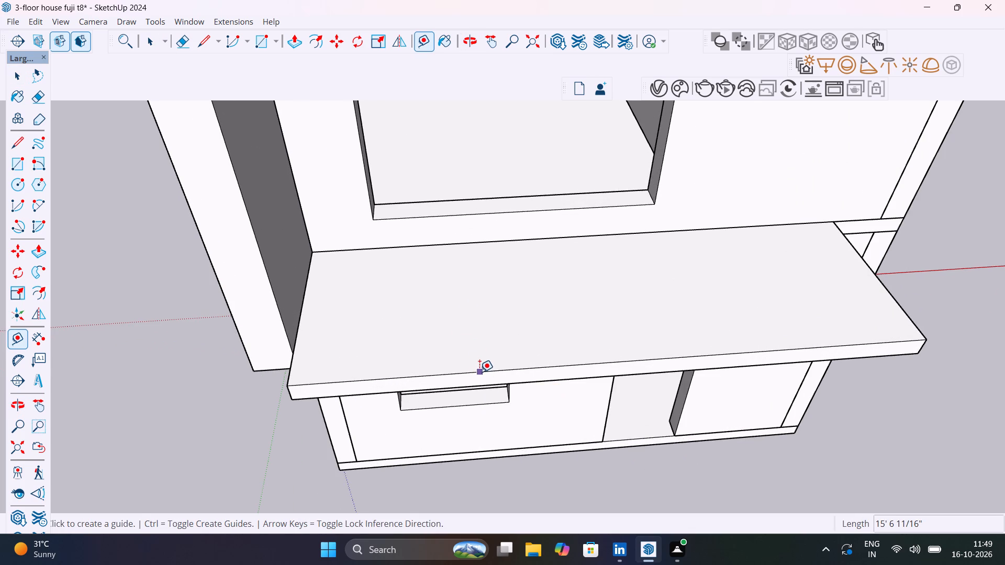
{"action": "left_click", "coordinate": [479, 371]}
{"action": "type", "text": "1'"}
{"action": "key", "text": "Return"}
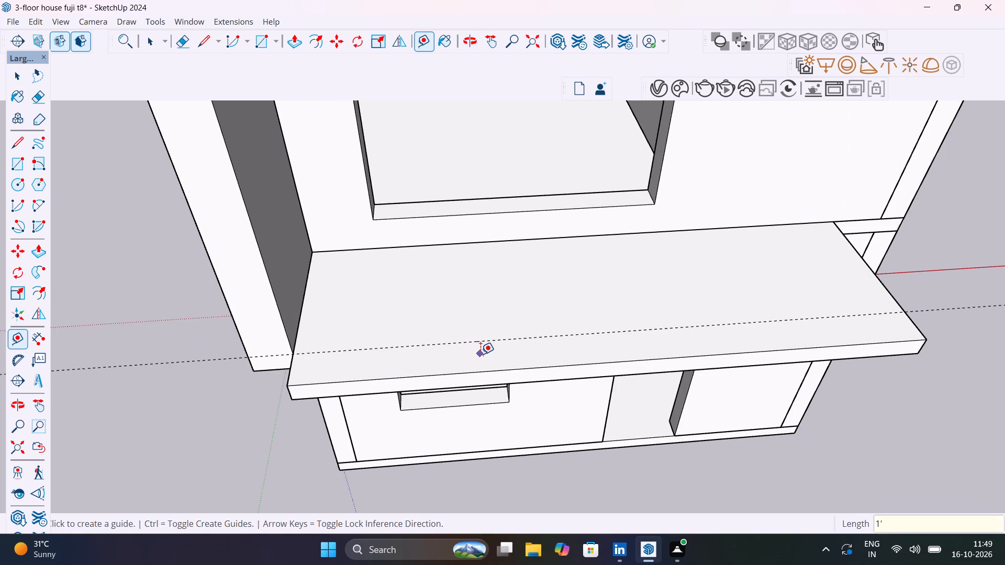
Place a guide line 1' in from the front edge on top of the balcony slab one floor up.
{"action": "scroll", "coordinate": [481, 354], "scroll_direction": "down", "scroll_amount": 13}
{"action": "scroll", "coordinate": [488, 254], "scroll_direction": "up", "scroll_amount": 13}
{"action": "left_click", "coordinate": [494, 275]}
{"action": "scroll", "coordinate": [494, 275], "scroll_direction": "up", "scroll_amount": 1}
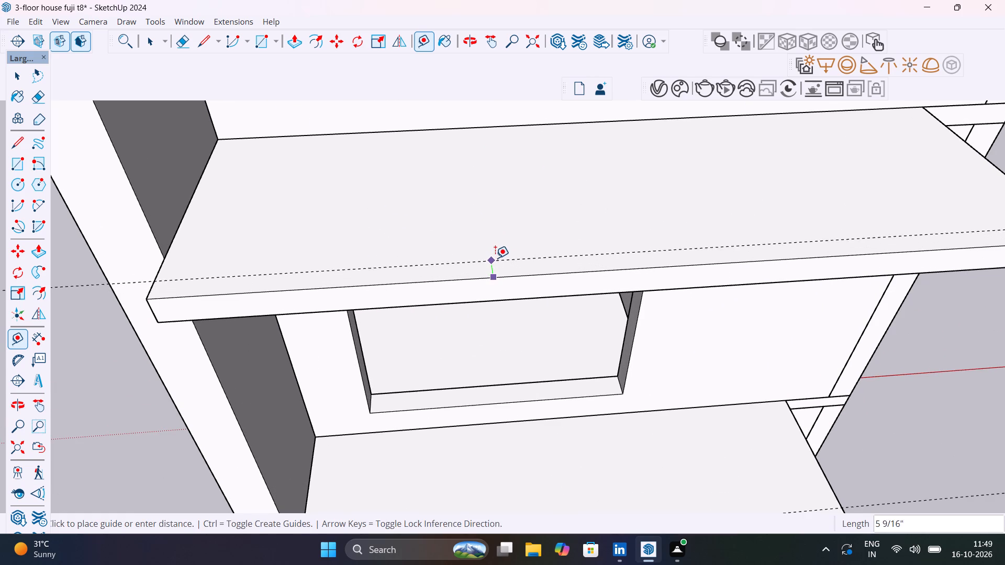
{"action": "type", "text": "1'"}
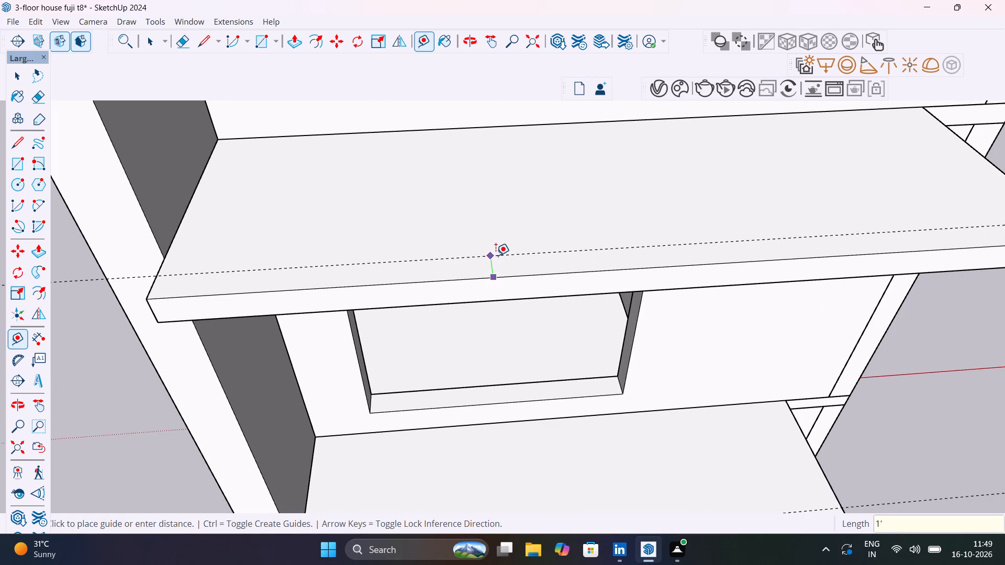
{"action": "key", "text": "Return"}
{"action": "key", "text": "space"}
Place a guide 0.5' in from the upper balcony slab's end beside the tall front pillar.
{"action": "scroll", "coordinate": [496, 255], "scroll_direction": "down", "scroll_amount": 13}
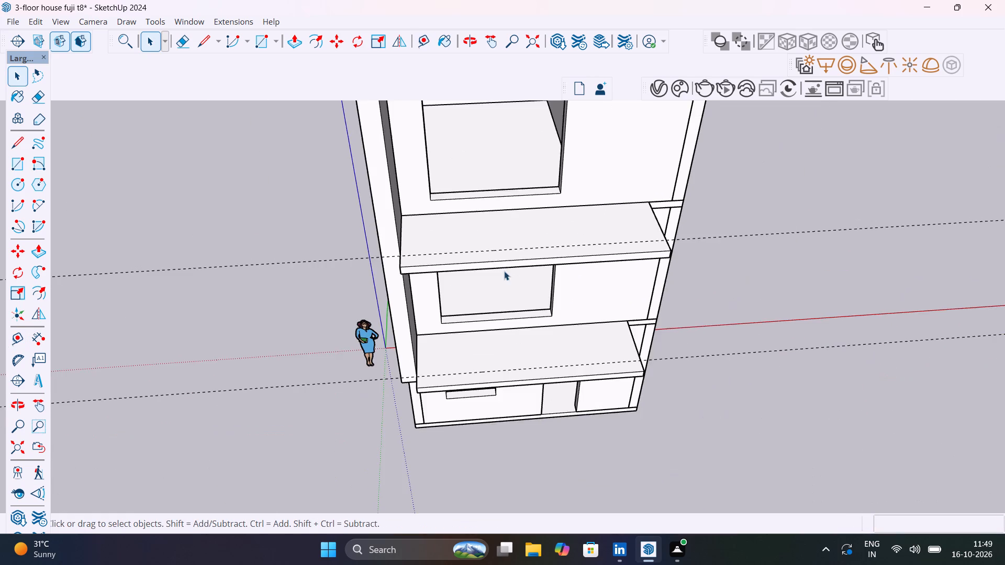
{"action": "middle_click_drag", "start_coordinate": [516, 266], "coordinate": [593, 194]}
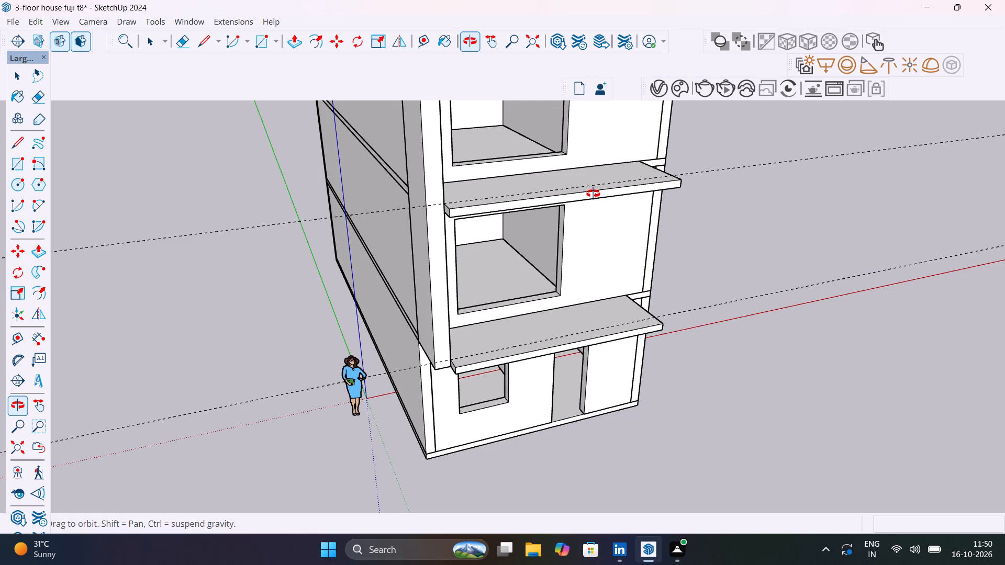
{"action": "middle_click_drag", "start_coordinate": [593, 194], "coordinate": [654, 286]}
{"action": "scroll", "coordinate": [654, 286], "scroll_direction": "down", "scroll_amount": 1}
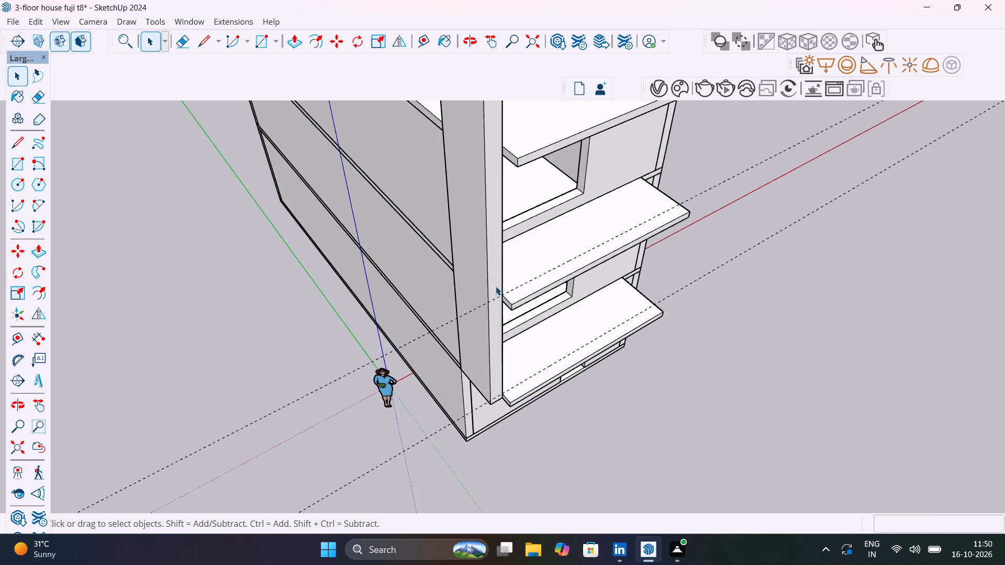
{"action": "scroll", "coordinate": [502, 292], "scroll_direction": "up", "scroll_amount": 17}
{"action": "key", "text": "t"}
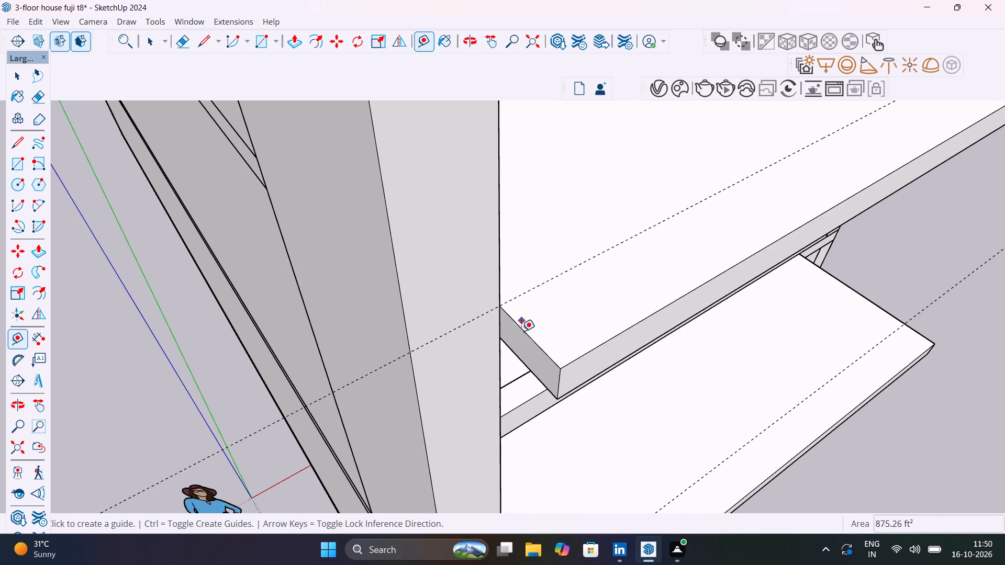
{"action": "left_click", "coordinate": [521, 332]}
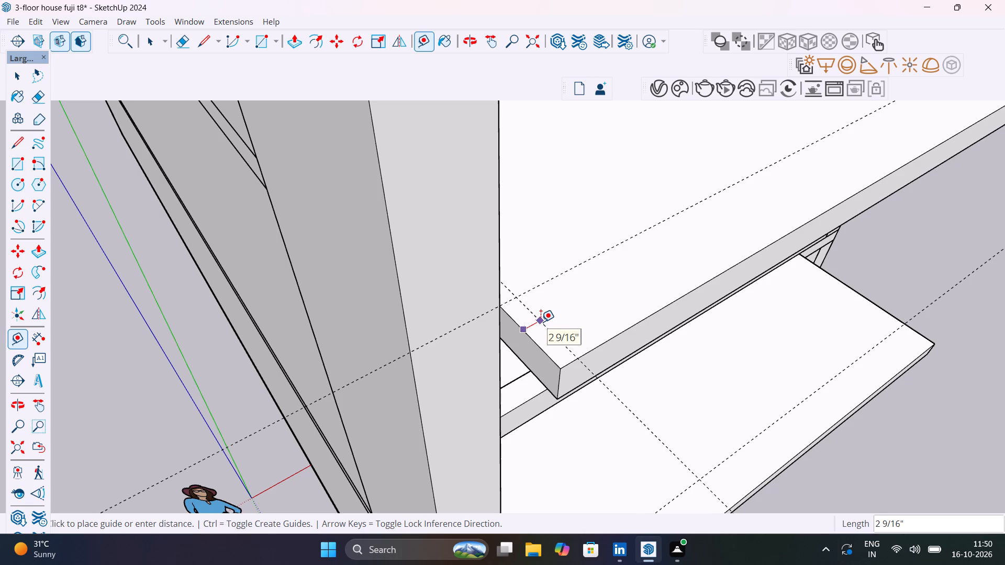
{"action": "type", "text": "1\""}
{"action": "key", "text": "Return"}
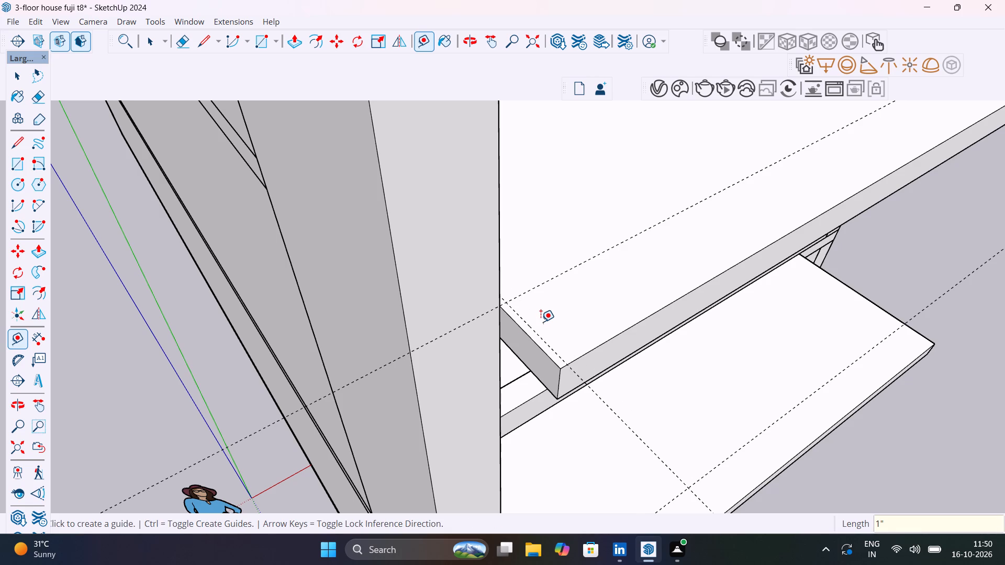
{"action": "type", "text": "1'"}
{"action": "key", "text": "Return"}
{"action": "type", "text": "0.5'"}
{"action": "key", "text": "Return"}
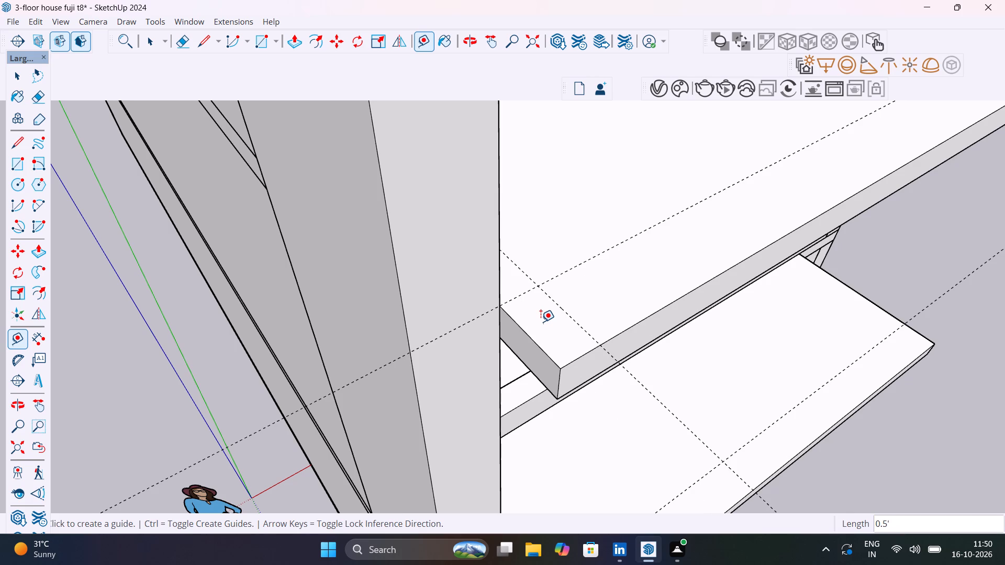
Place a guide 0.5' in from the upper balcony slab's opposite end, away from the pillar.
{"action": "scroll", "coordinate": [541, 322], "scroll_direction": "down", "scroll_amount": 14}
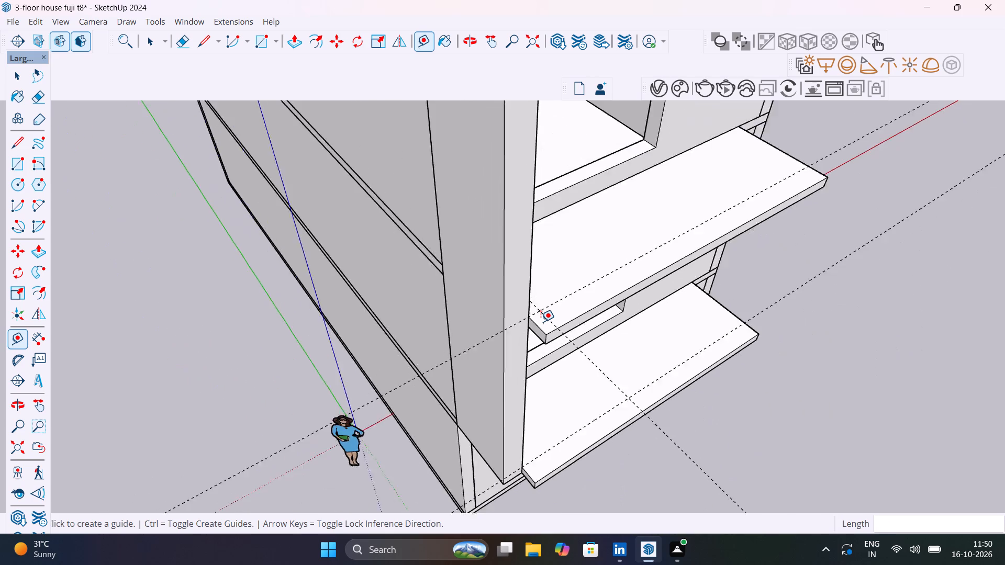
{"action": "scroll", "coordinate": [541, 322], "scroll_direction": "down", "scroll_amount": 5}
{"action": "scroll", "coordinate": [728, 214], "scroll_direction": "up", "scroll_amount": 11}
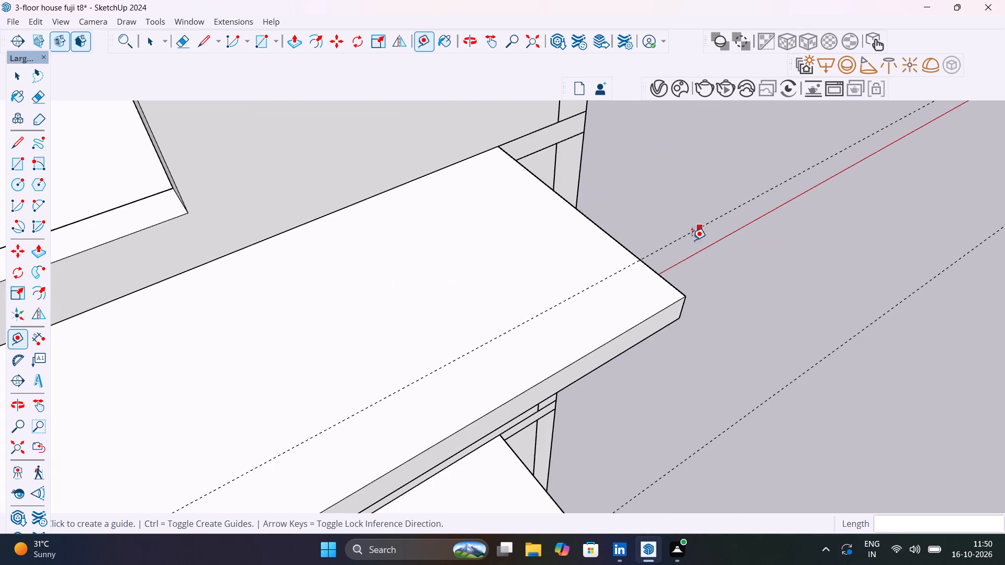
{"action": "left_click", "coordinate": [660, 272]}
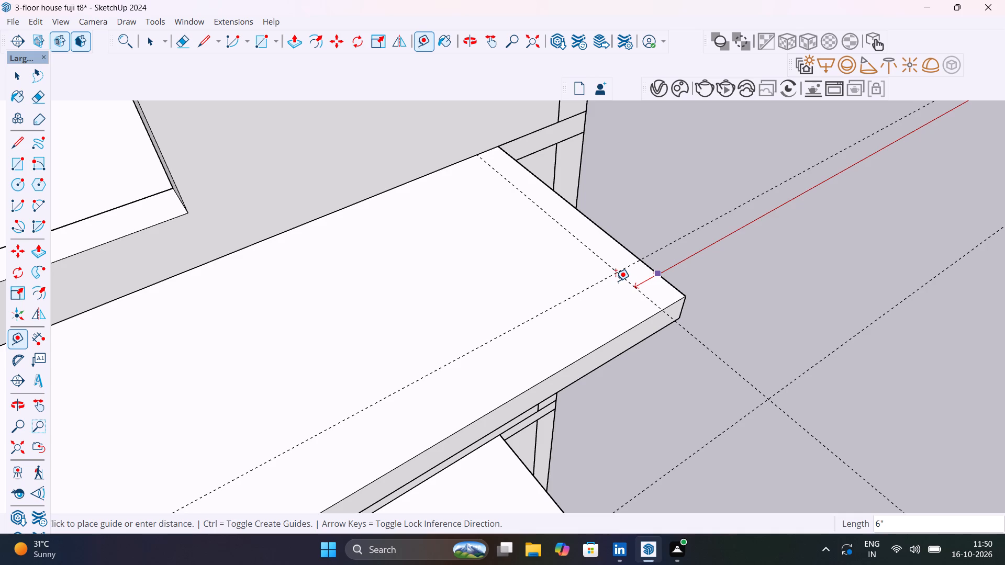
{"action": "scroll", "coordinate": [616, 280], "scroll_direction": "down", "scroll_amount": 15}
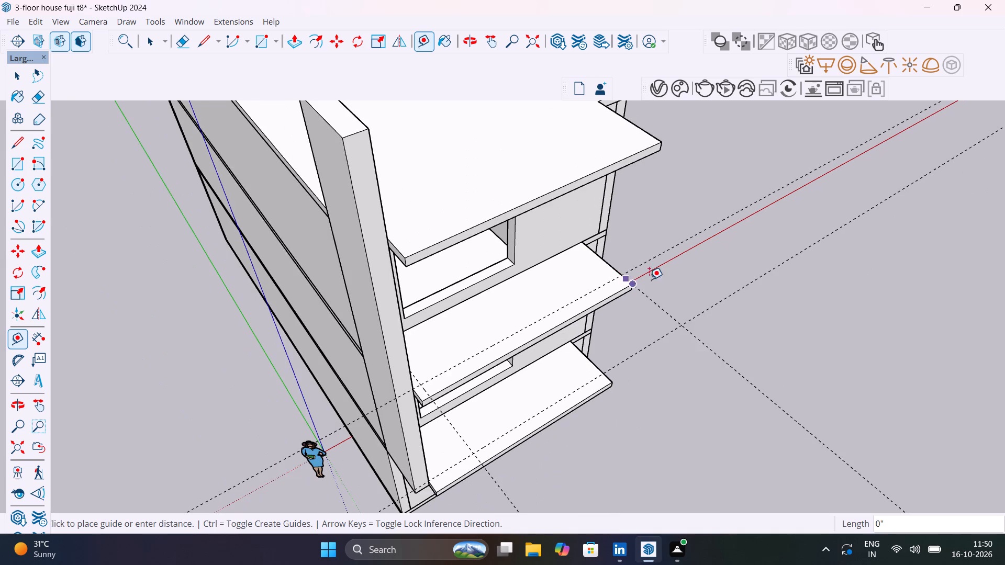
{"action": "scroll", "coordinate": [615, 281], "scroll_direction": "up", "scroll_amount": 9}
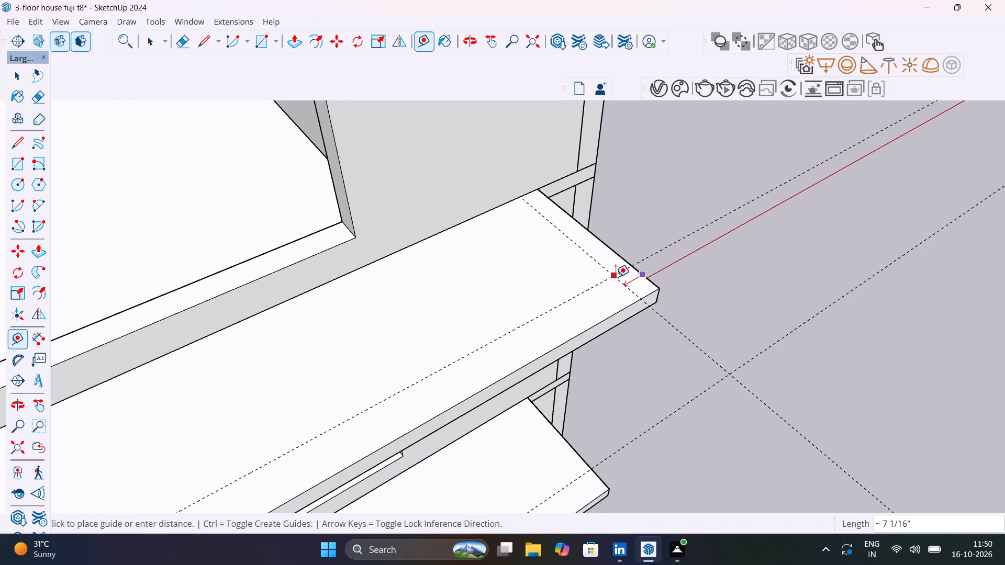
{"action": "type", "text": "0.5"}
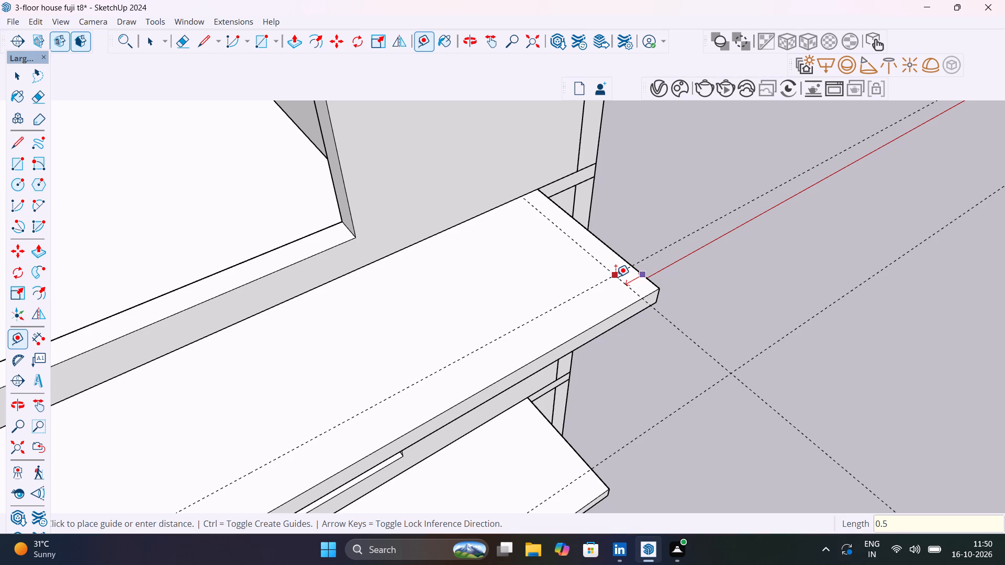
{"action": "key", "text": "shift+quotedbl"}
{"action": "key", "text": "BackSpace"}
{"action": "key", "text": "apostrophe"}
{"action": "key", "text": "Return"}
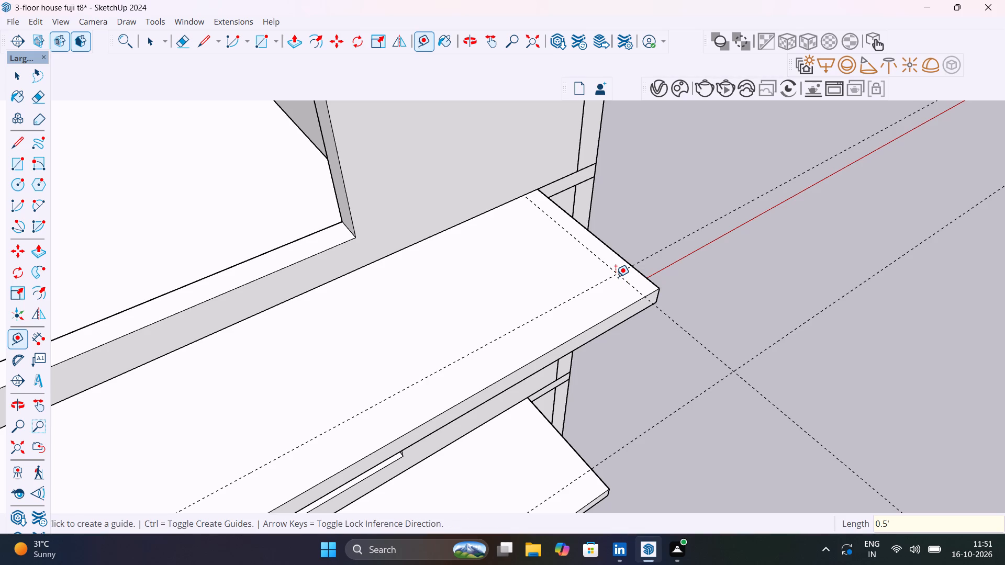
Place a guide 0.5' in from the lowest balcony slab's end away from the pillar.
{"action": "scroll", "coordinate": [616, 277], "scroll_direction": "down", "scroll_amount": 15}
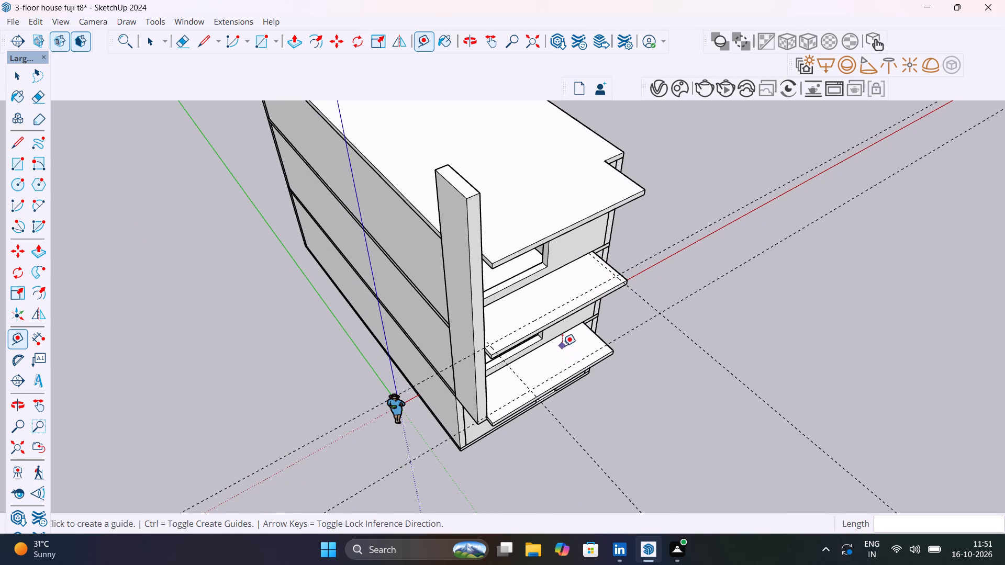
{"action": "scroll", "coordinate": [603, 366], "scroll_direction": "up", "scroll_amount": 10}
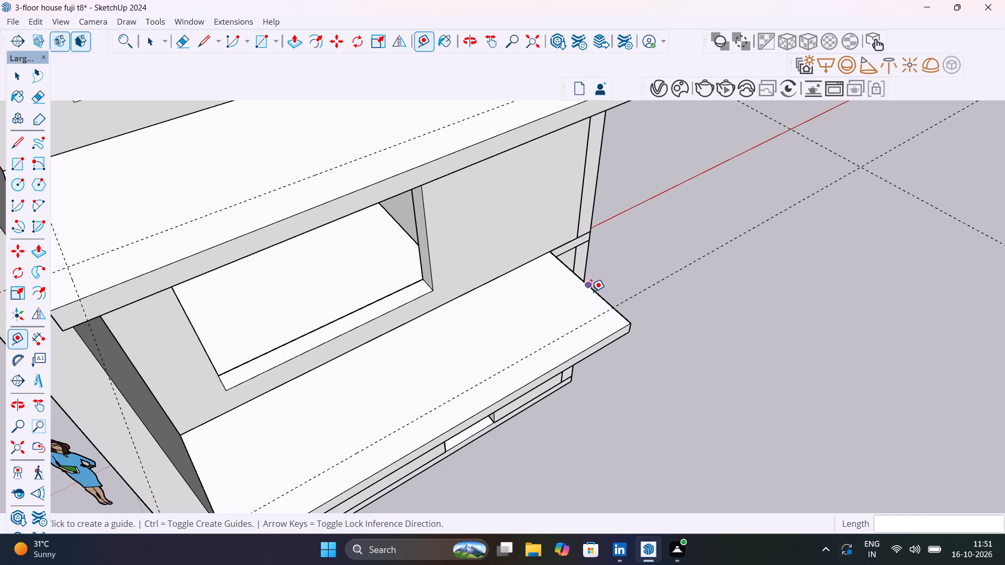
{"action": "left_click", "coordinate": [591, 291]}
{"action": "key", "text": "0"}
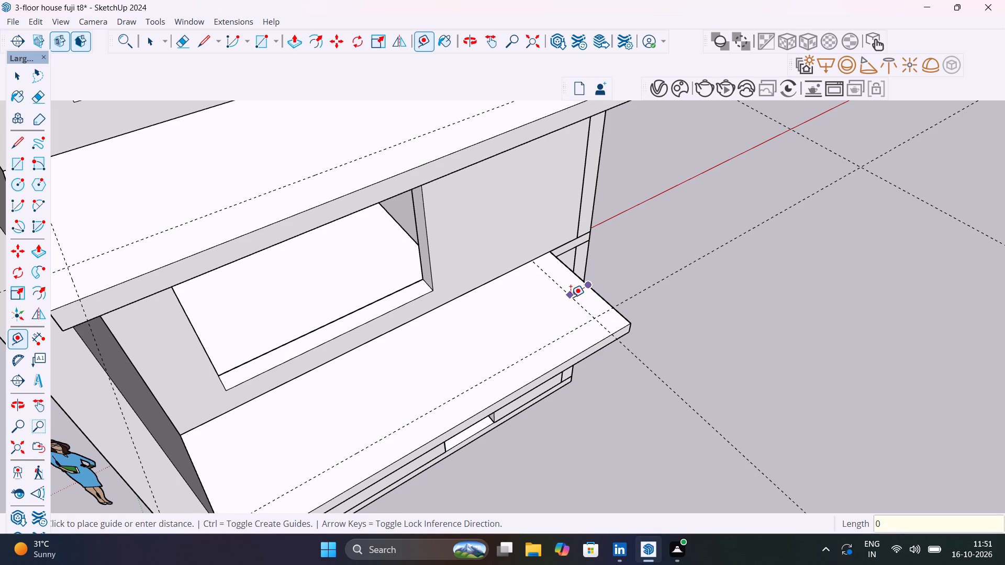
{"action": "key", "text": "5"}
{"action": "key", "text": "BackSpace"}
{"action": "type", "text": ".5'"}
{"action": "key", "text": "Return"}
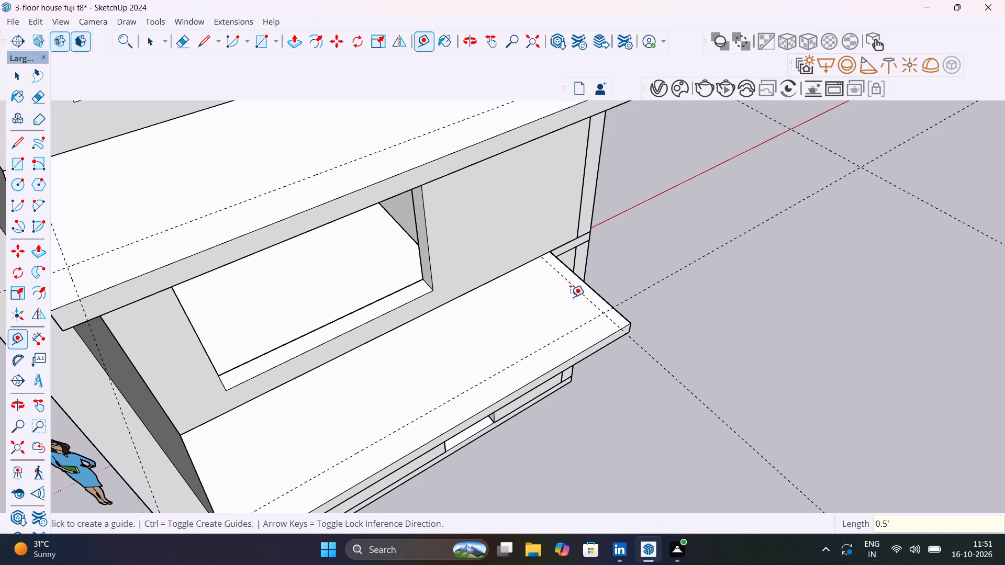
Place a guide 0.5' in from the lowest balcony slab's end beside the pillar.
{"action": "scroll", "coordinate": [571, 297], "scroll_direction": "down", "scroll_amount": 7}
{"action": "scroll", "coordinate": [401, 423], "scroll_direction": "up", "scroll_amount": 5}
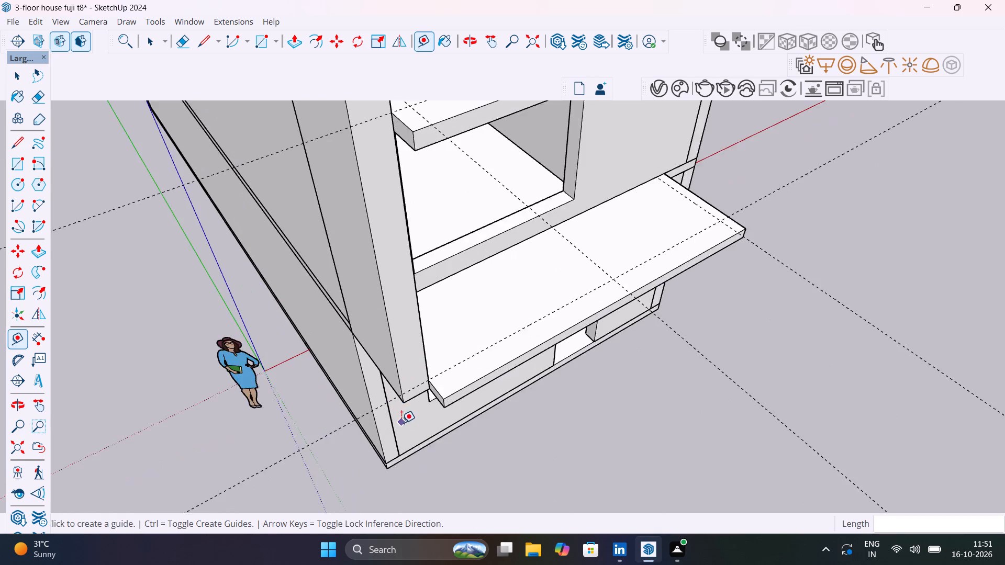
{"action": "scroll", "coordinate": [401, 423], "scroll_direction": "up", "scroll_amount": 7}
{"action": "left_click", "coordinate": [480, 343]}
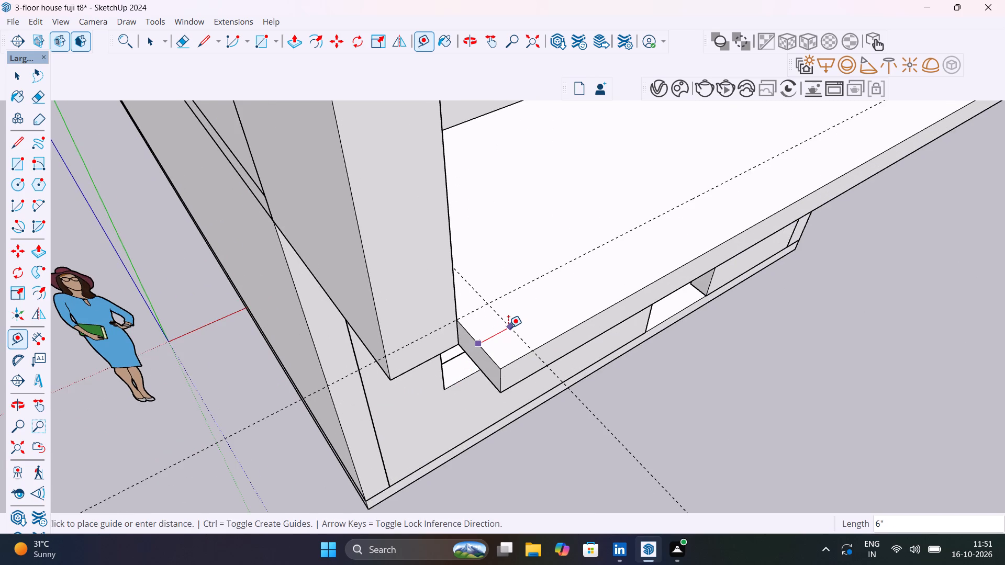
{"action": "type", "text": "0.5'"}
{"action": "key", "text": "Return"}
{"action": "key", "text": "space"}
Draw a 1' by 15' 6 11/16" rectangle along the lowest balcony slab's front edge, from the front guide to the outer corner.
{"action": "type", "text": "r"}
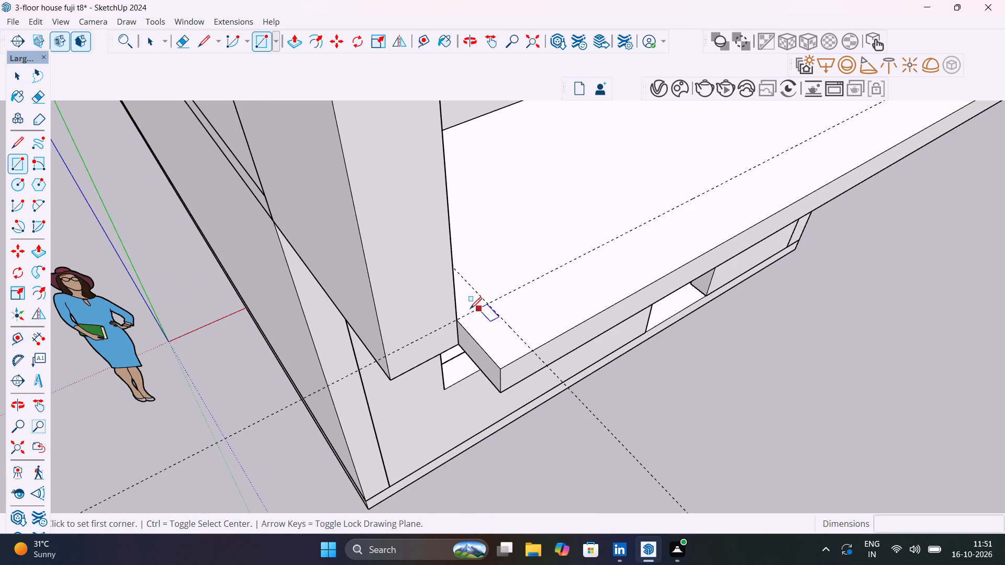
{"action": "left_click", "coordinate": [461, 320]}
{"action": "scroll", "coordinate": [501, 324], "scroll_direction": "down", "scroll_amount": 4}
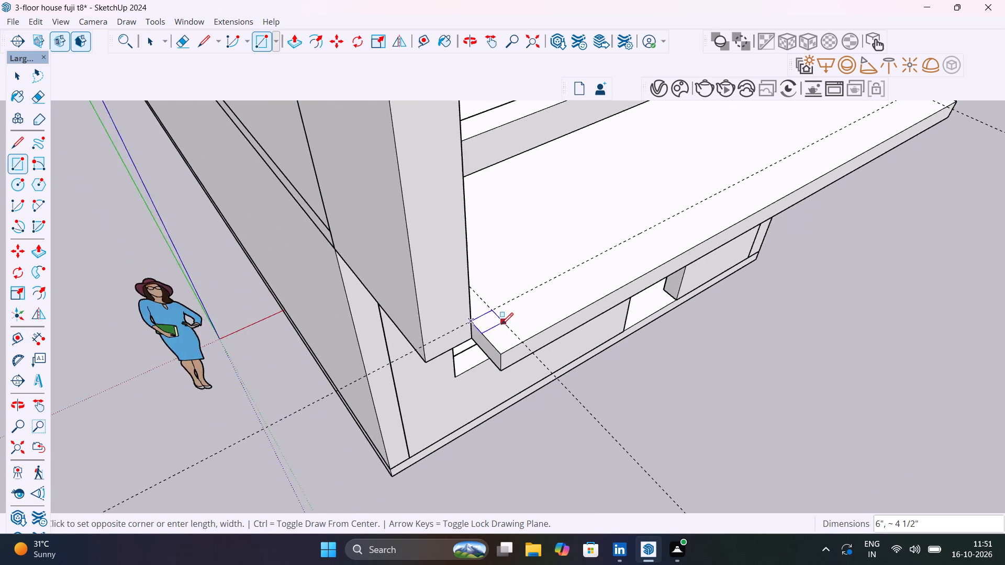
{"action": "scroll", "coordinate": [501, 324], "scroll_direction": "down", "scroll_amount": 9}
{"action": "scroll", "coordinate": [685, 231], "scroll_direction": "up", "scroll_amount": 8}
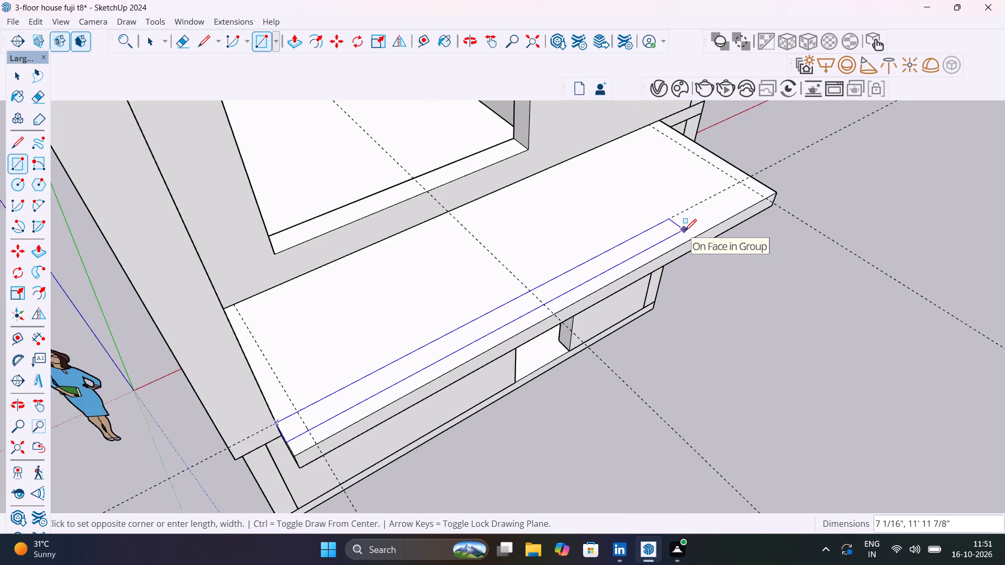
{"action": "scroll", "coordinate": [685, 231], "scroll_direction": "up", "scroll_amount": 3}
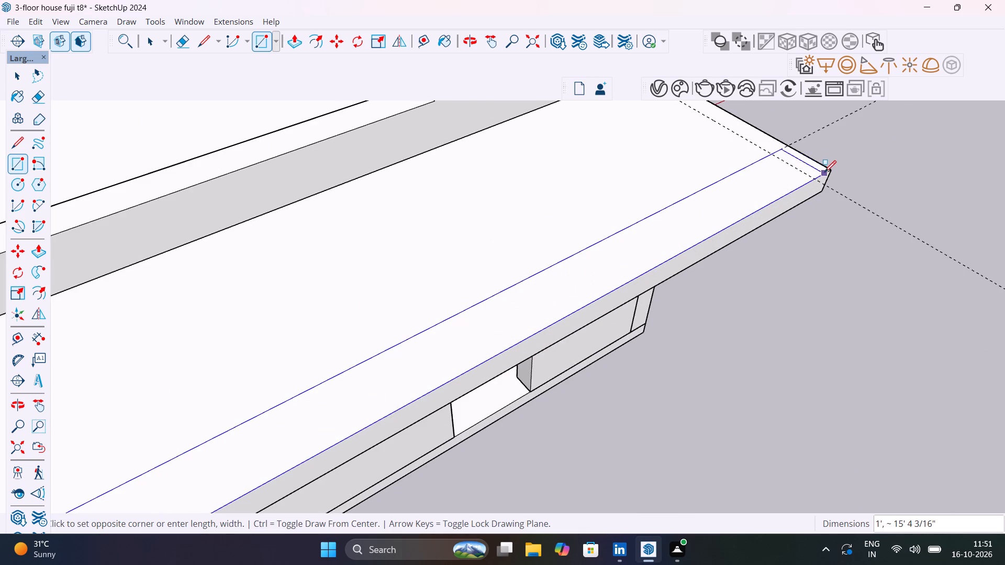
{"action": "left_click", "coordinate": [825, 172]}
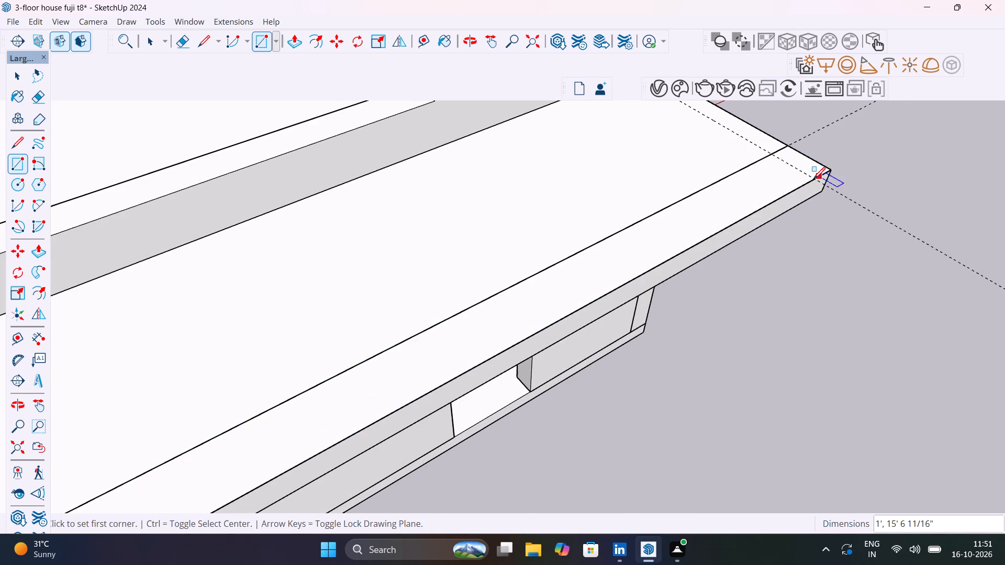
{"action": "scroll", "coordinate": [813, 179], "scroll_direction": "down", "scroll_amount": 14}
{"action": "middle_click_drag", "start_coordinate": [824, 232], "coordinate": [683, 239]}
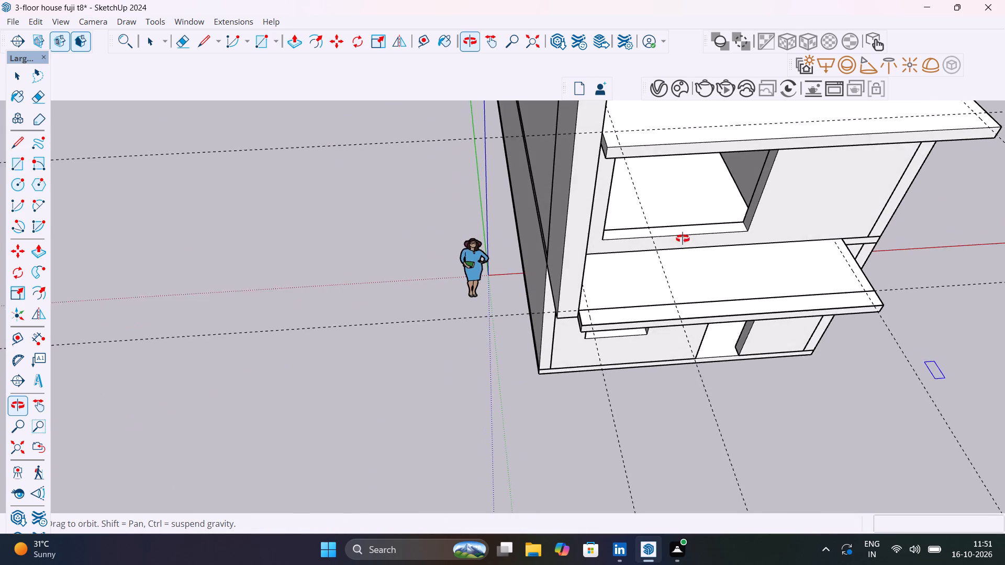
{"action": "middle_click_drag", "start_coordinate": [683, 239], "coordinate": [681, 236]}
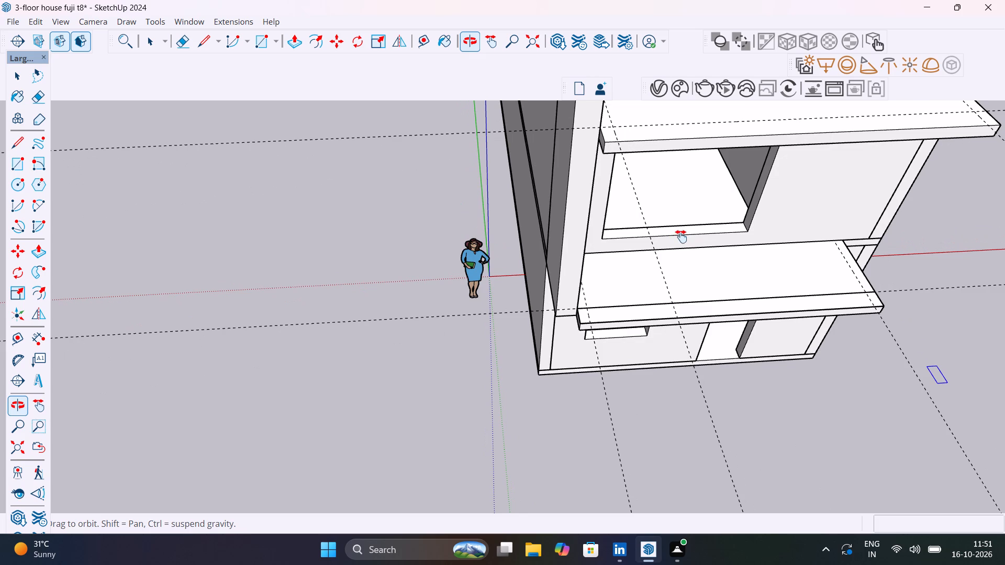
Make a group from the rectangular strip along the lowest balcony slab's front edge.
{"action": "middle_click_drag", "start_coordinate": [681, 236], "coordinate": [633, 233]}
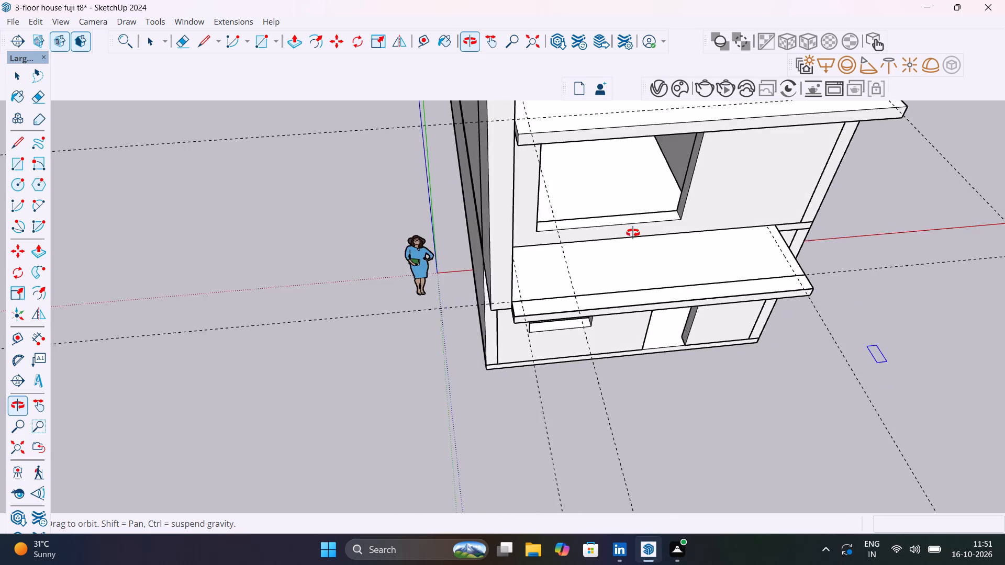
{"action": "middle_click_drag", "start_coordinate": [633, 233], "coordinate": [699, 239]}
{"action": "key", "text": "space"}
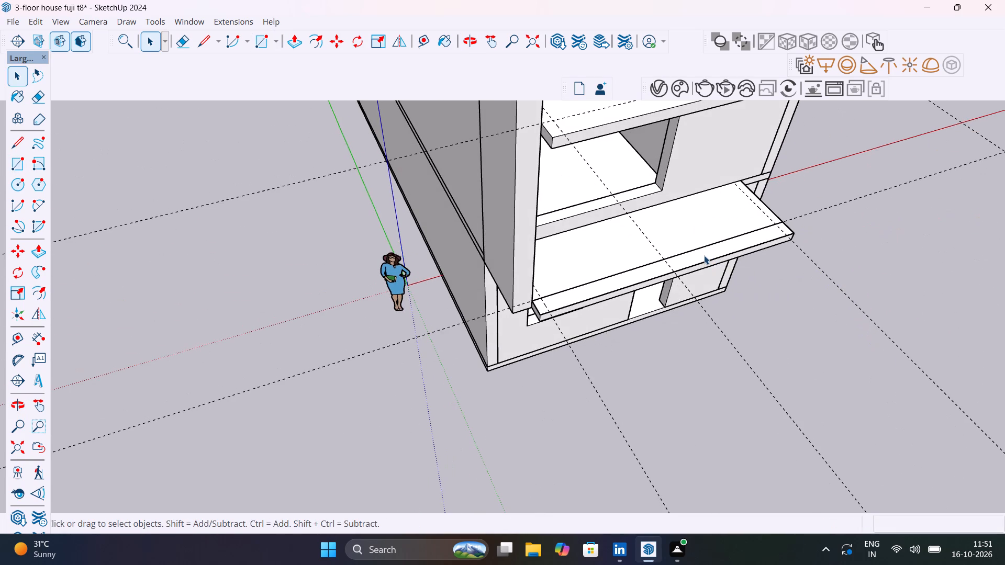
{"action": "left_click", "coordinate": [704, 255]}
{"action": "double_click", "coordinate": [704, 255]}
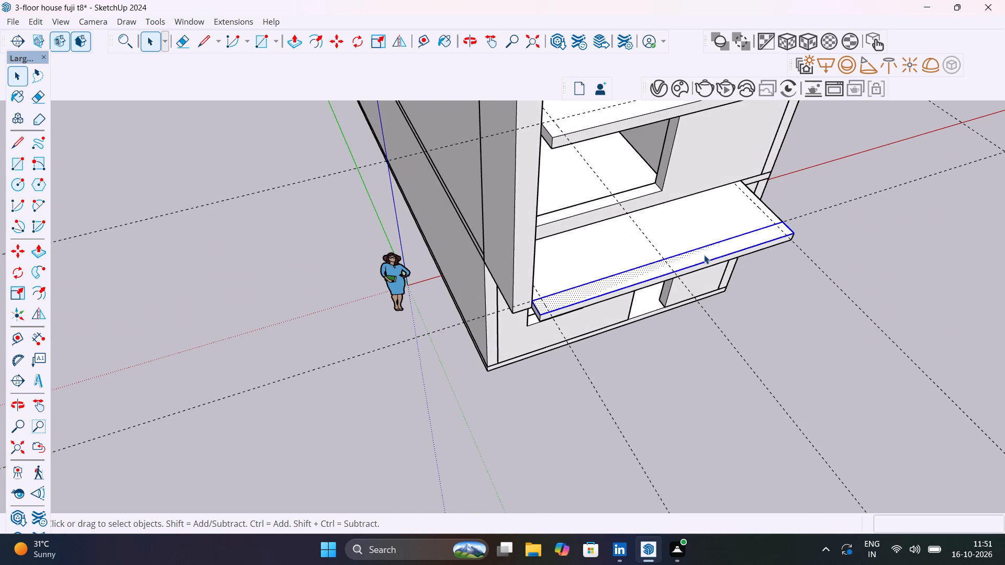
{"action": "right_click", "coordinate": [704, 255]}
{"action": "left_click", "coordinate": [764, 128]}
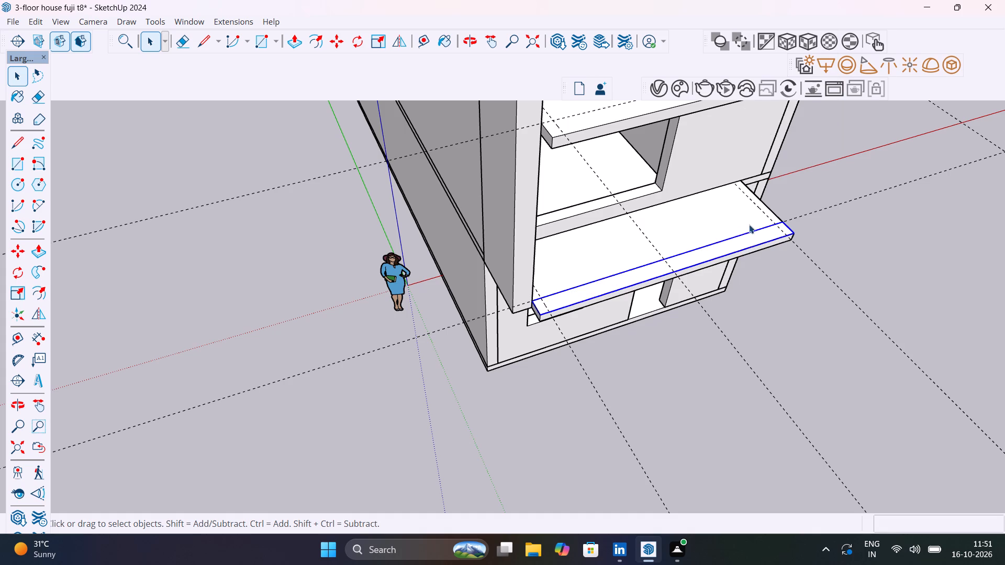
Extrude the grouped front strip upward into a parapet, trying 3' and 2' before setting its height to 2' 6".
{"action": "double_click", "coordinate": [749, 242]}
{"action": "key", "text": "p"}
{"action": "left_click", "coordinate": [749, 242]}
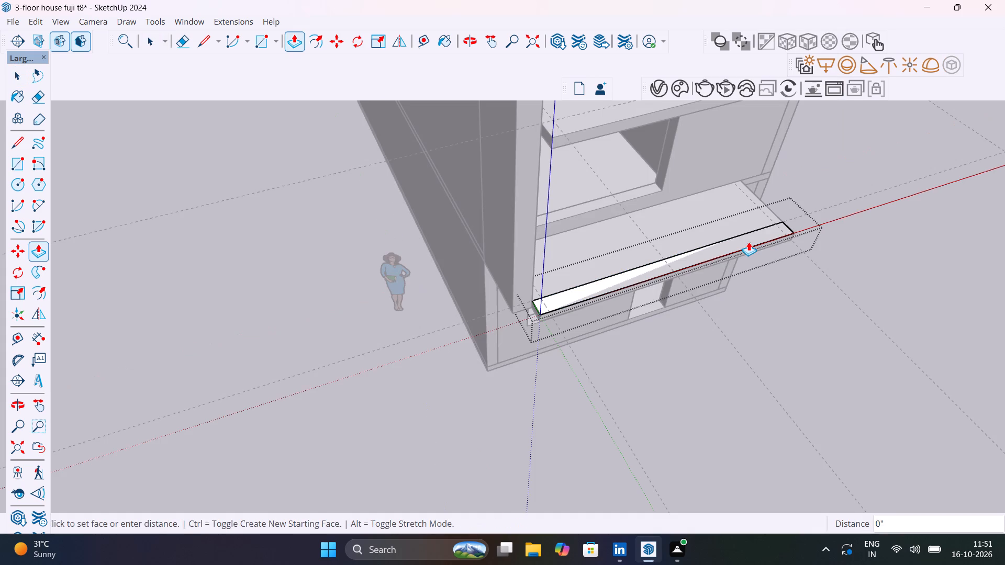
{"action": "scroll", "coordinate": [759, 218], "scroll_direction": "down", "scroll_amount": 1}
{"action": "middle_click_drag", "start_coordinate": [755, 216], "coordinate": [667, 95]}
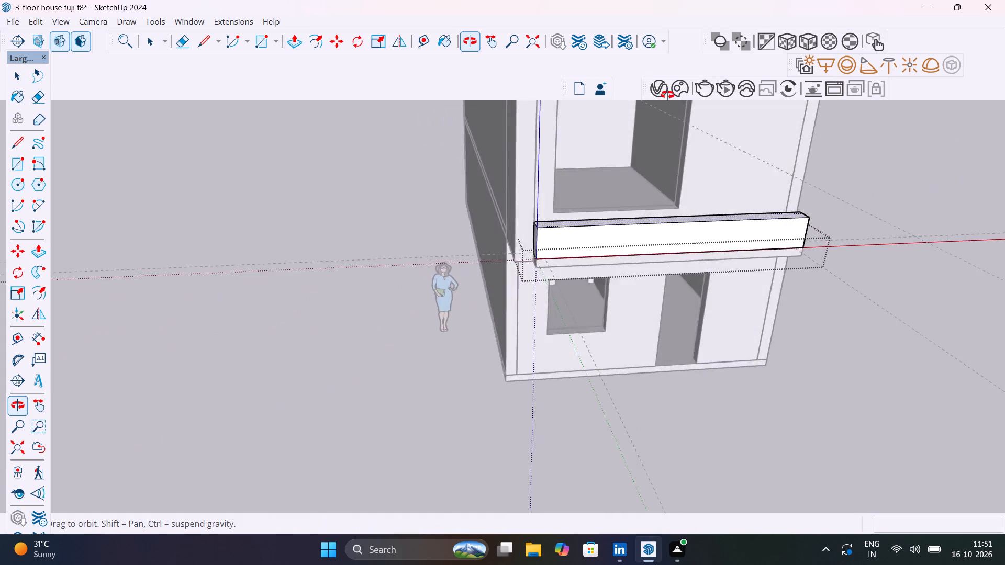
{"action": "middle_click_drag", "start_coordinate": [667, 95], "coordinate": [633, 77]}
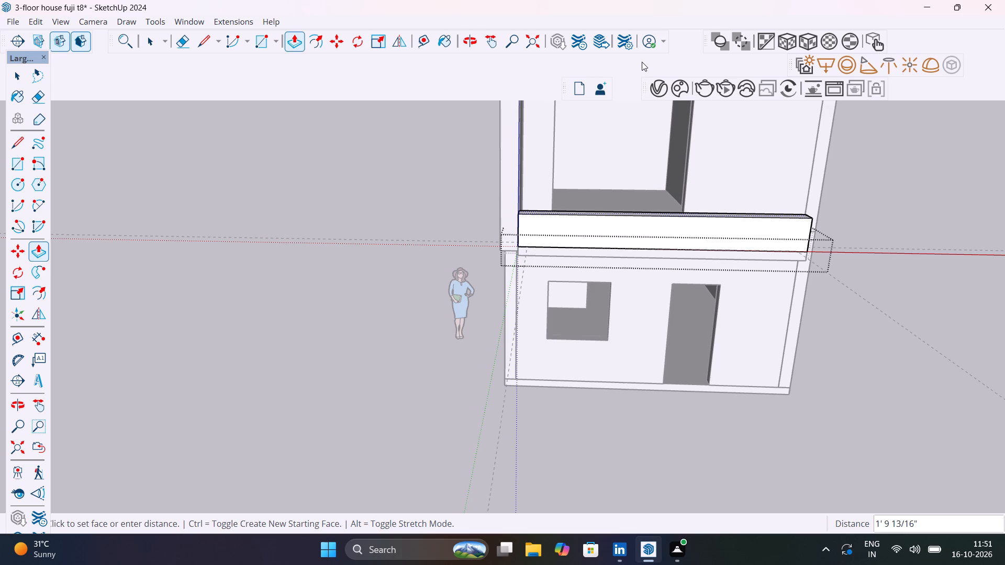
{"action": "type", "text": "3'"}
{"action": "key", "text": "Return"}
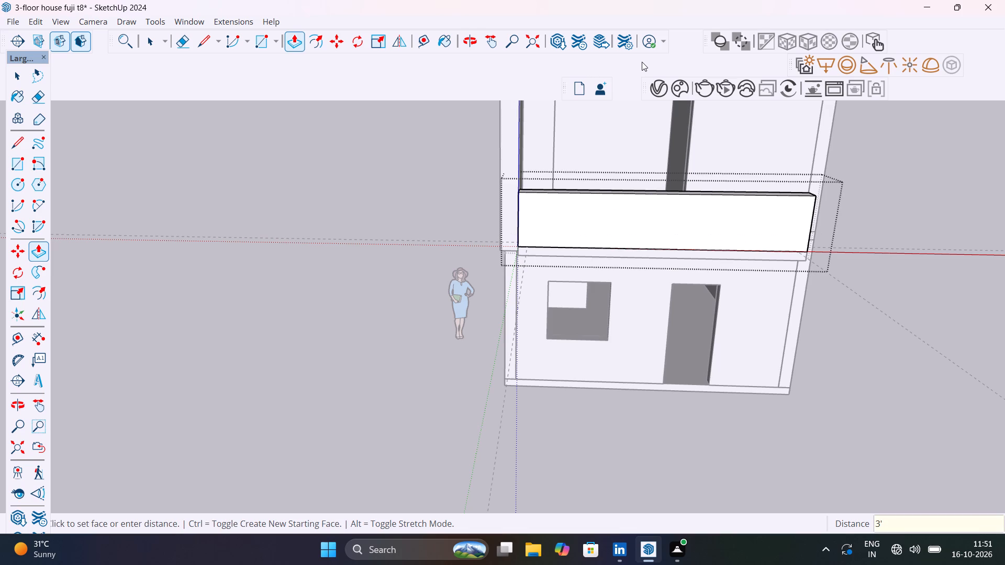
{"action": "key", "text": "2"}
{"action": "key", "text": "apostrophe"}
{"action": "key", "text": "Return"}
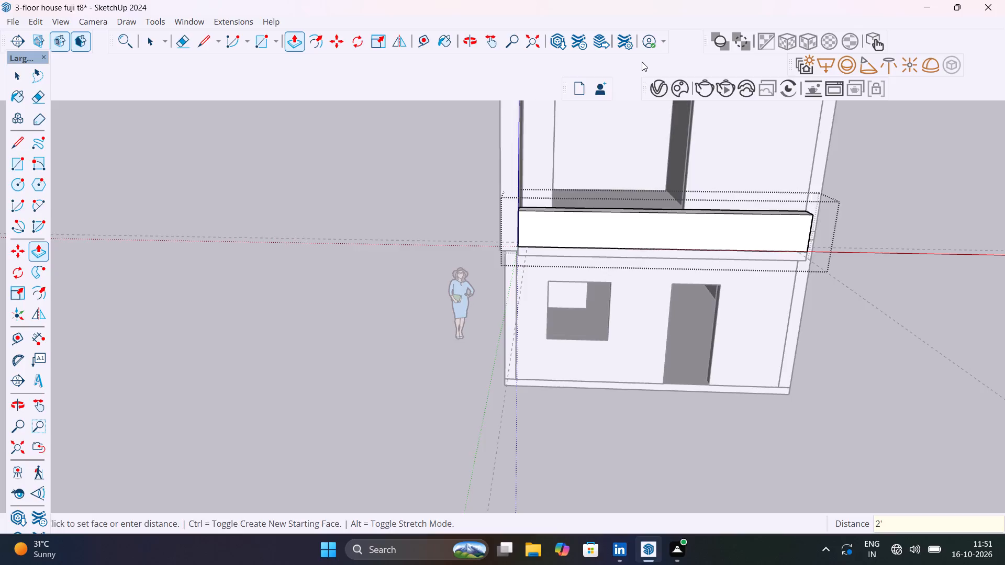
{"action": "type", "text": "2."}
{"action": "key", "text": "BackSpace"}
{"action": "type", "text": "'6\""}
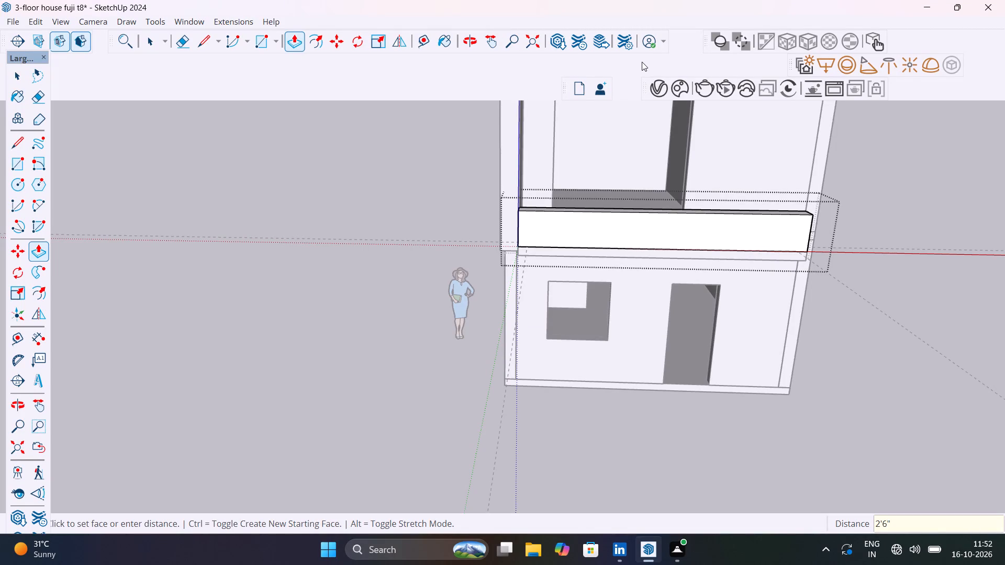
{"action": "key", "text": "Return"}
{"action": "scroll", "coordinate": [642, 62], "scroll_direction": "down", "scroll_amount": 5}
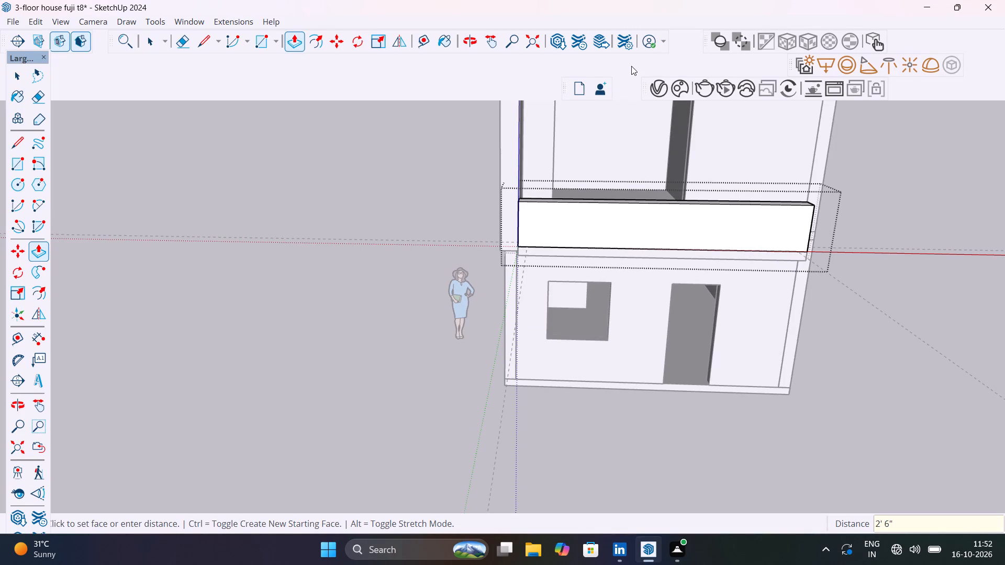
{"action": "scroll", "coordinate": [631, 66], "scroll_direction": "down", "scroll_amount": 11}
{"action": "key", "text": "space"}
{"action": "left_click", "coordinate": [765, 172]}
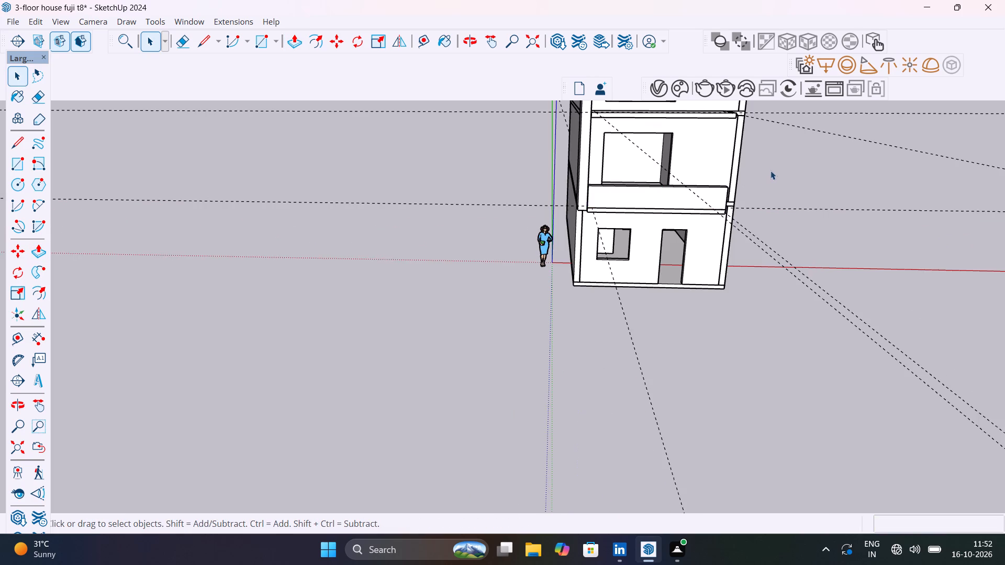
Push the lowest balcony parapet's front face inward by 1" within its group.
{"action": "middle_click_drag", "start_coordinate": [775, 166], "coordinate": [722, 218]}
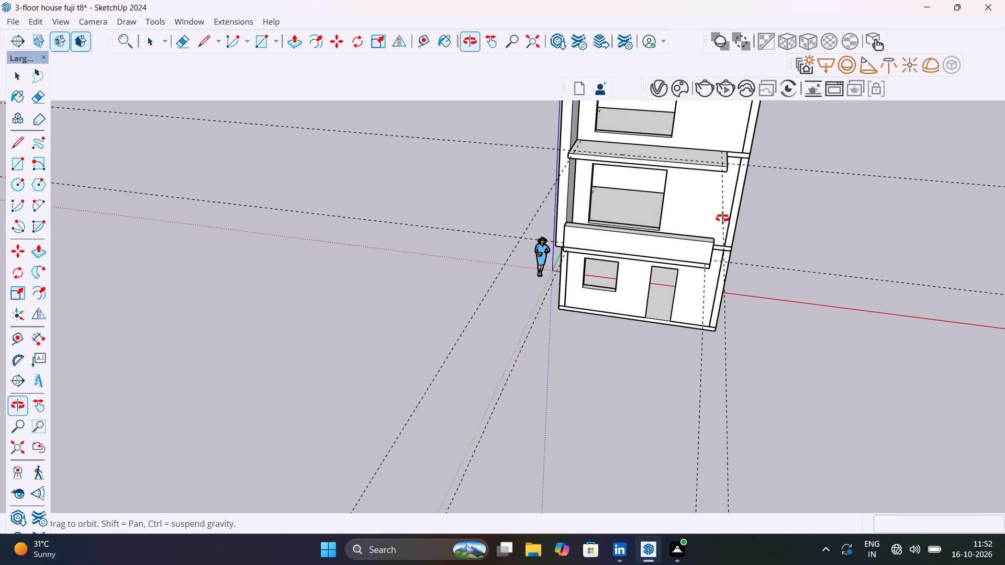
{"action": "middle_click_drag", "start_coordinate": [722, 218], "coordinate": [738, 371]}
{"action": "scroll", "coordinate": [738, 371], "scroll_direction": "up", "scroll_amount": 1}
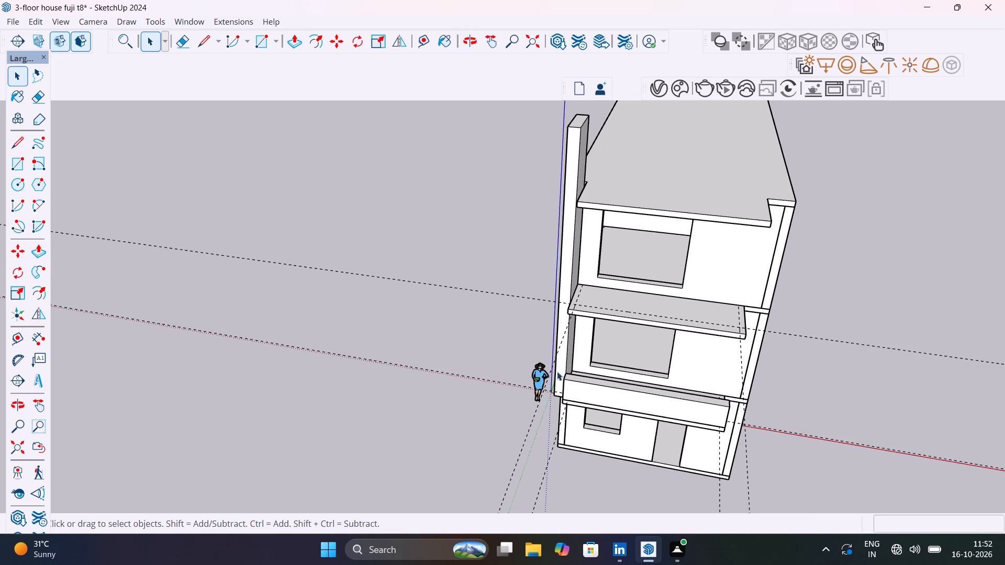
{"action": "scroll", "coordinate": [559, 386], "scroll_direction": "up", "scroll_amount": 18}
{"action": "middle_click_drag", "start_coordinate": [593, 389], "coordinate": [717, 389]}
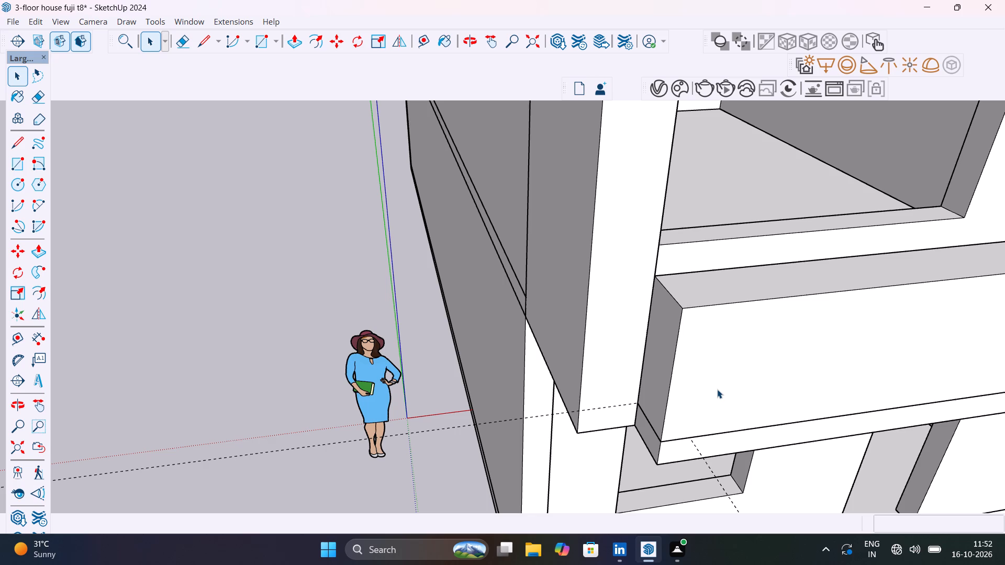
{"action": "scroll", "coordinate": [717, 389], "scroll_direction": "down", "scroll_amount": 11}
{"action": "left_click", "coordinate": [735, 386]}
{"action": "double_click", "coordinate": [735, 386]}
{"action": "left_click", "coordinate": [735, 386]}
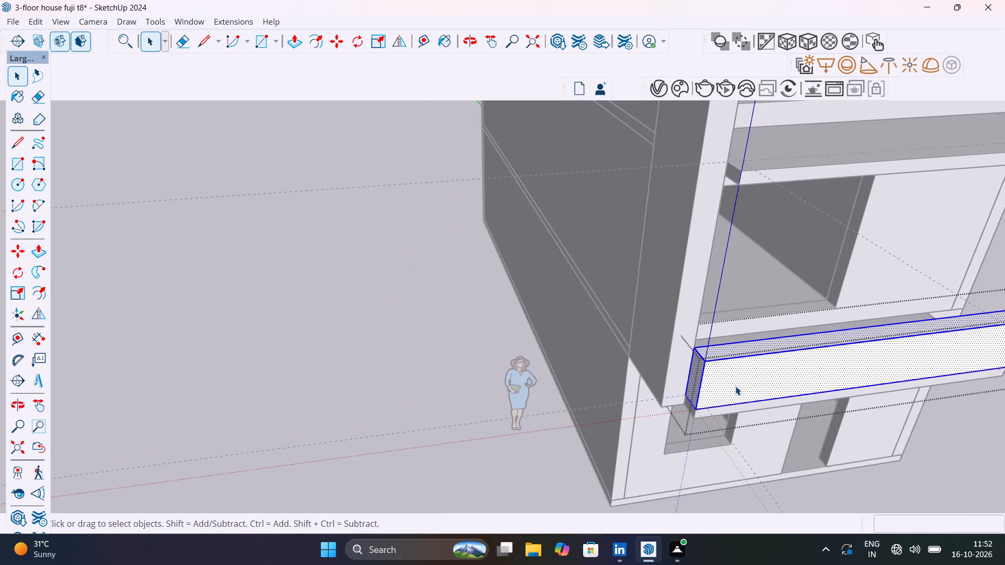
{"action": "left_click", "coordinate": [735, 386]}
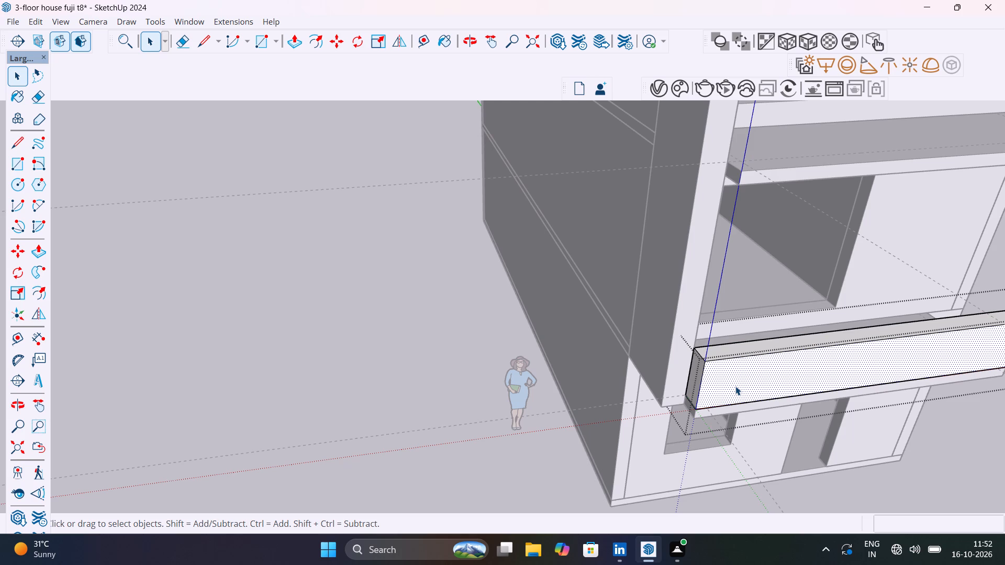
{"action": "key", "text": "p"}
{"action": "left_click", "coordinate": [735, 386]}
{"action": "scroll", "coordinate": [735, 386], "scroll_direction": "up", "scroll_amount": 9}
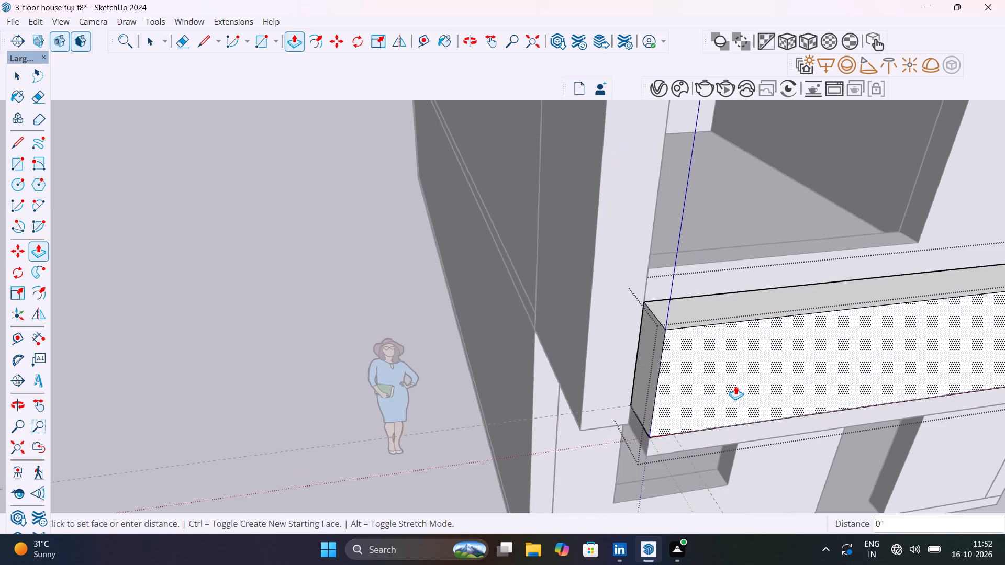
{"action": "scroll", "coordinate": [735, 386], "scroll_direction": "up", "scroll_amount": 3}
{"action": "left_click", "coordinate": [735, 386]}
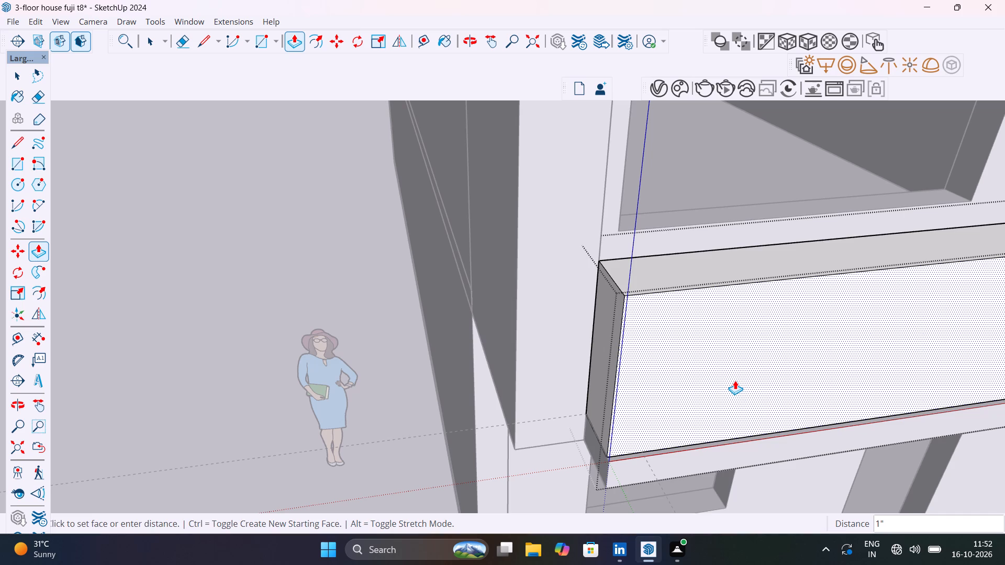
{"action": "left_click", "coordinate": [735, 380]}
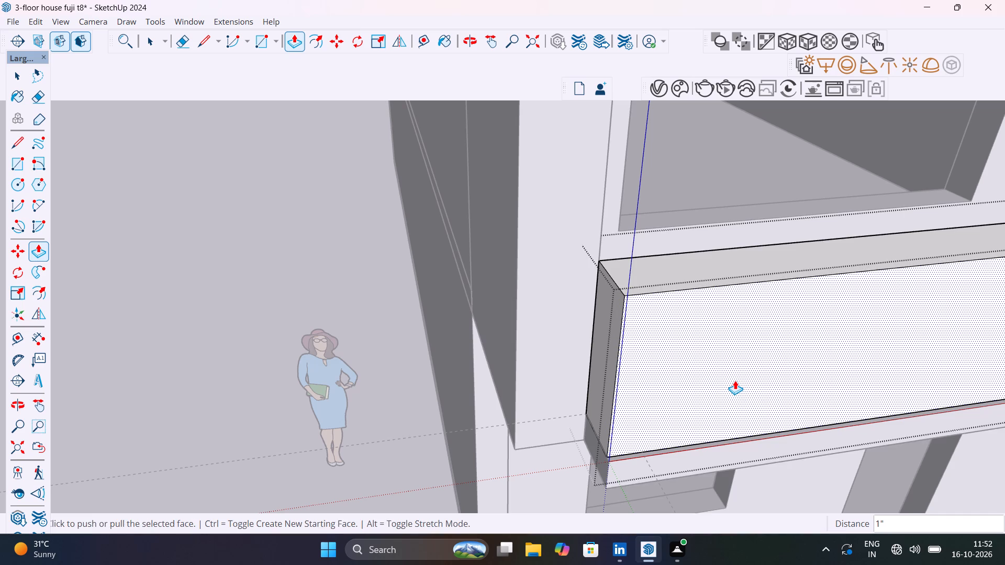
{"action": "scroll", "coordinate": [740, 391], "scroll_direction": "down", "scroll_amount": 20}
{"action": "scroll", "coordinate": [740, 391], "scroll_direction": "down", "scroll_amount": 1}
{"action": "key", "text": "space"}
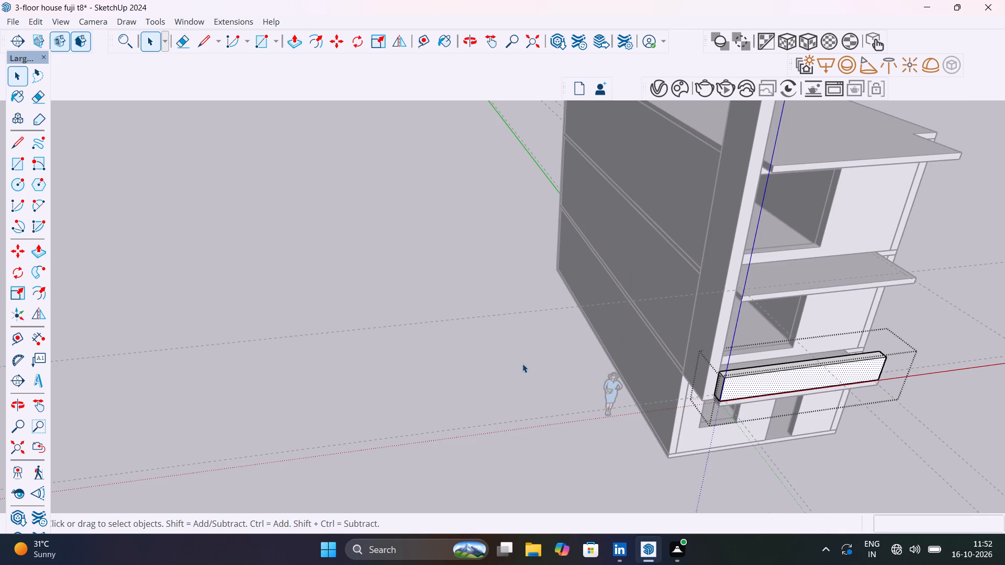
{"action": "left_click", "coordinate": [522, 363]}
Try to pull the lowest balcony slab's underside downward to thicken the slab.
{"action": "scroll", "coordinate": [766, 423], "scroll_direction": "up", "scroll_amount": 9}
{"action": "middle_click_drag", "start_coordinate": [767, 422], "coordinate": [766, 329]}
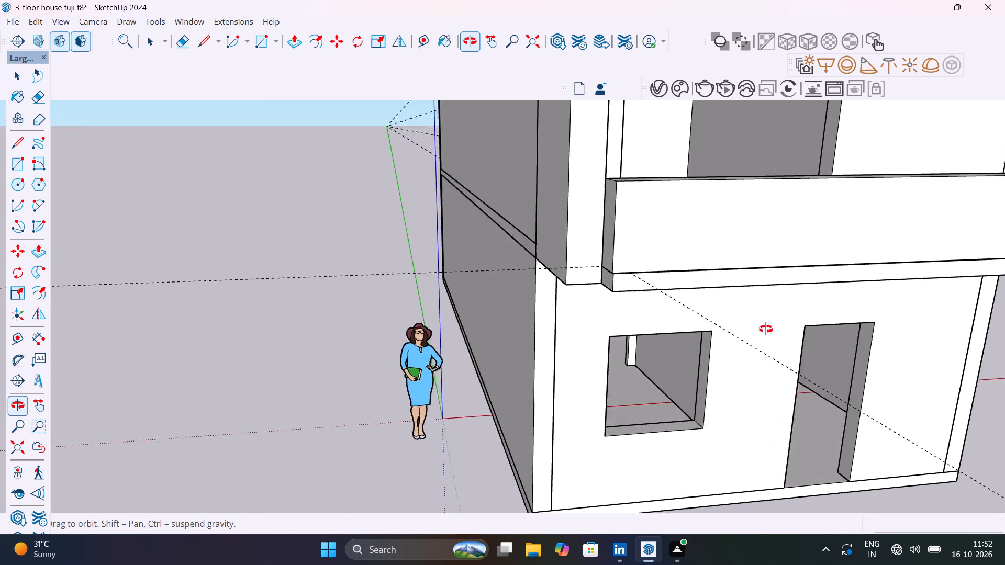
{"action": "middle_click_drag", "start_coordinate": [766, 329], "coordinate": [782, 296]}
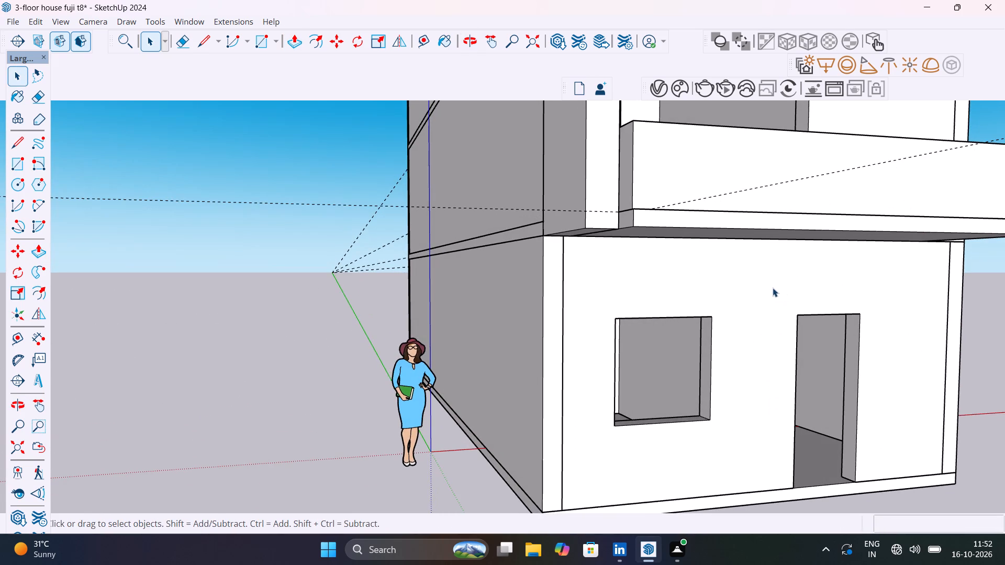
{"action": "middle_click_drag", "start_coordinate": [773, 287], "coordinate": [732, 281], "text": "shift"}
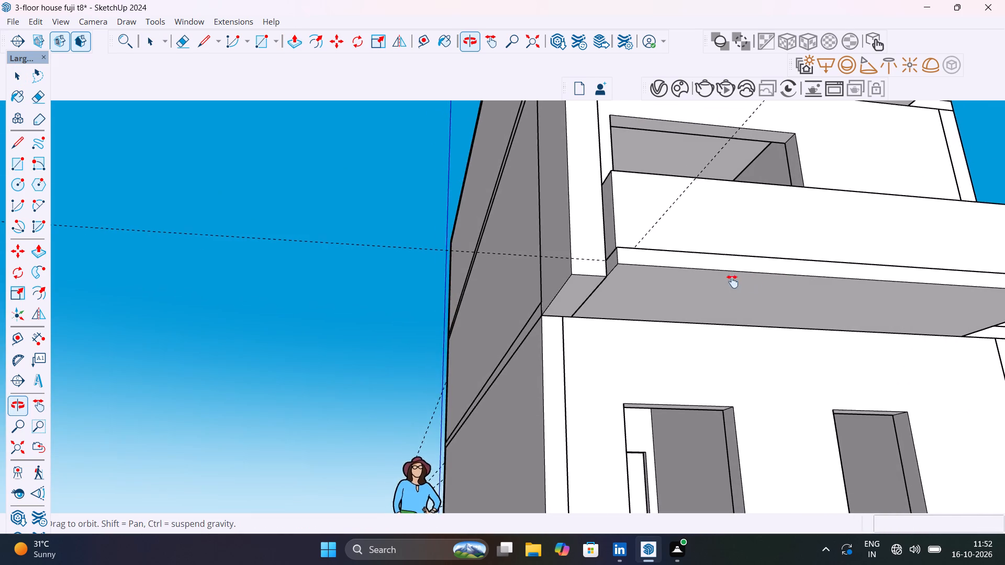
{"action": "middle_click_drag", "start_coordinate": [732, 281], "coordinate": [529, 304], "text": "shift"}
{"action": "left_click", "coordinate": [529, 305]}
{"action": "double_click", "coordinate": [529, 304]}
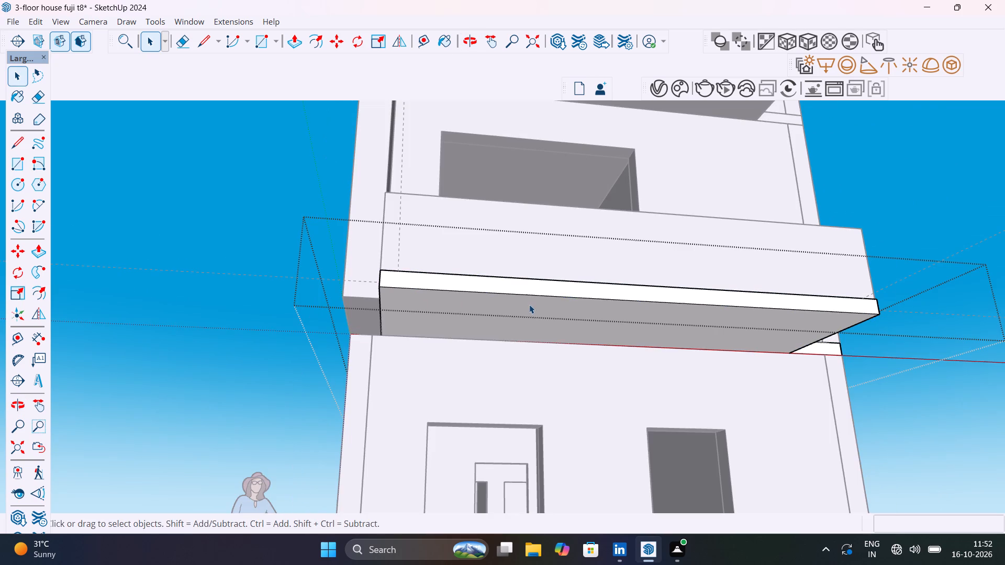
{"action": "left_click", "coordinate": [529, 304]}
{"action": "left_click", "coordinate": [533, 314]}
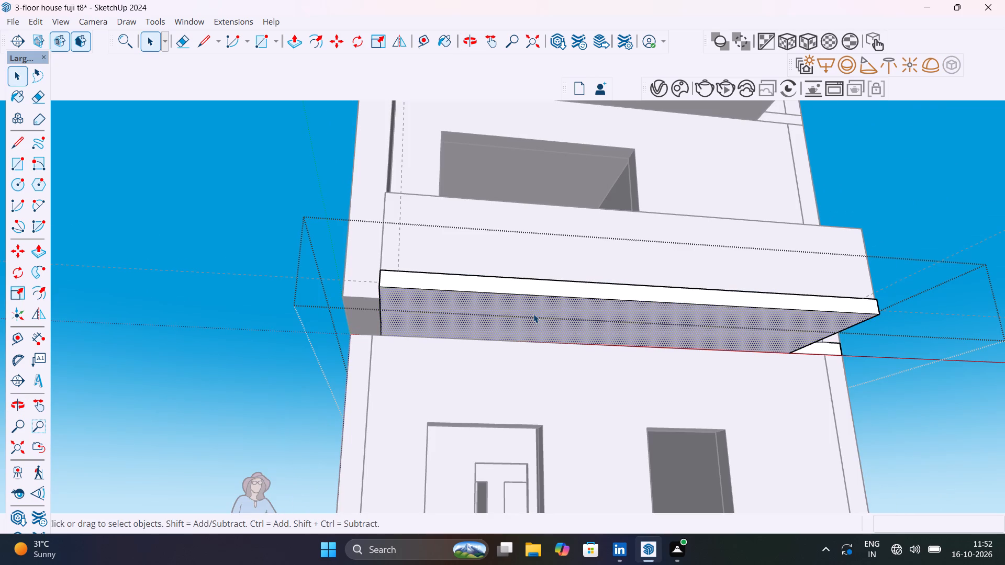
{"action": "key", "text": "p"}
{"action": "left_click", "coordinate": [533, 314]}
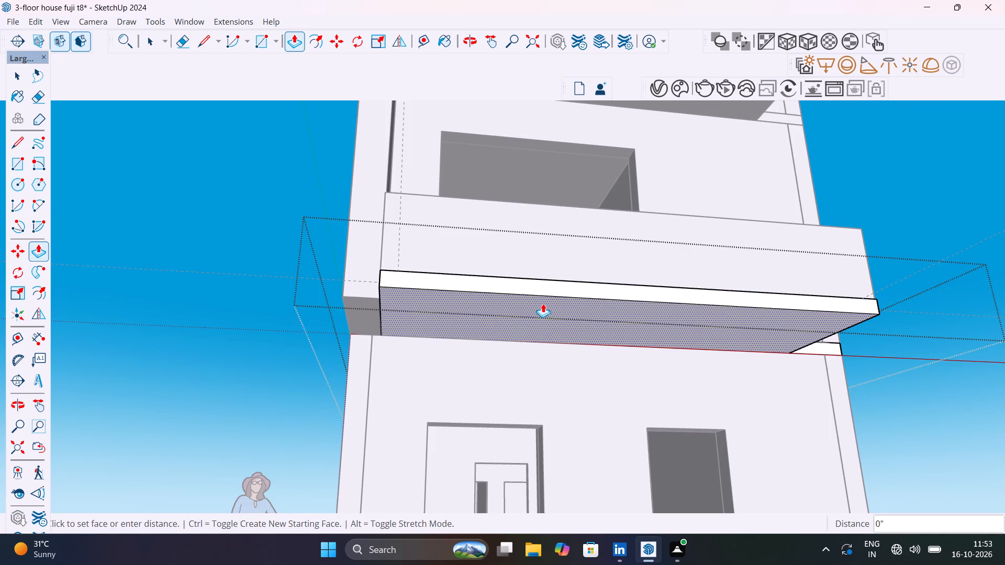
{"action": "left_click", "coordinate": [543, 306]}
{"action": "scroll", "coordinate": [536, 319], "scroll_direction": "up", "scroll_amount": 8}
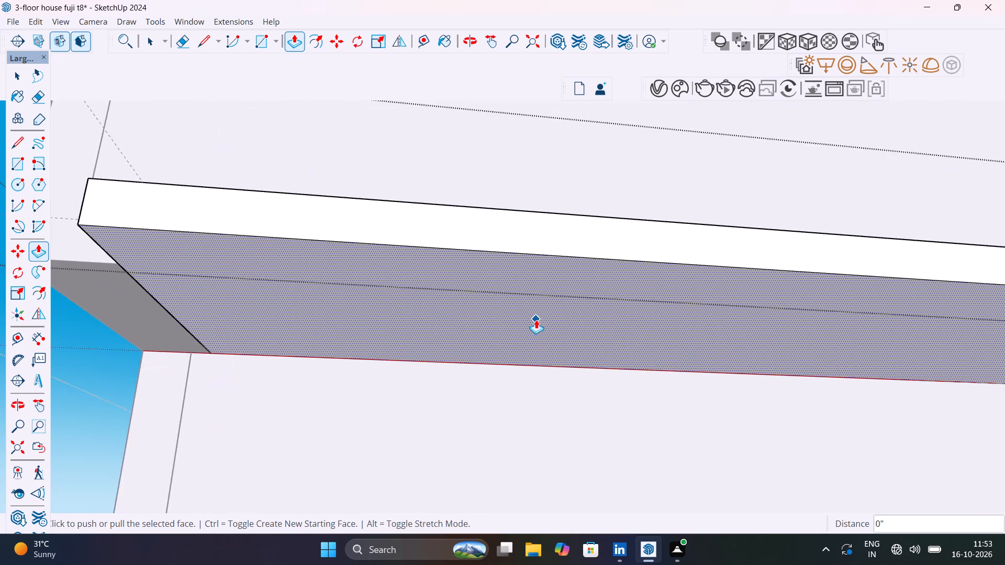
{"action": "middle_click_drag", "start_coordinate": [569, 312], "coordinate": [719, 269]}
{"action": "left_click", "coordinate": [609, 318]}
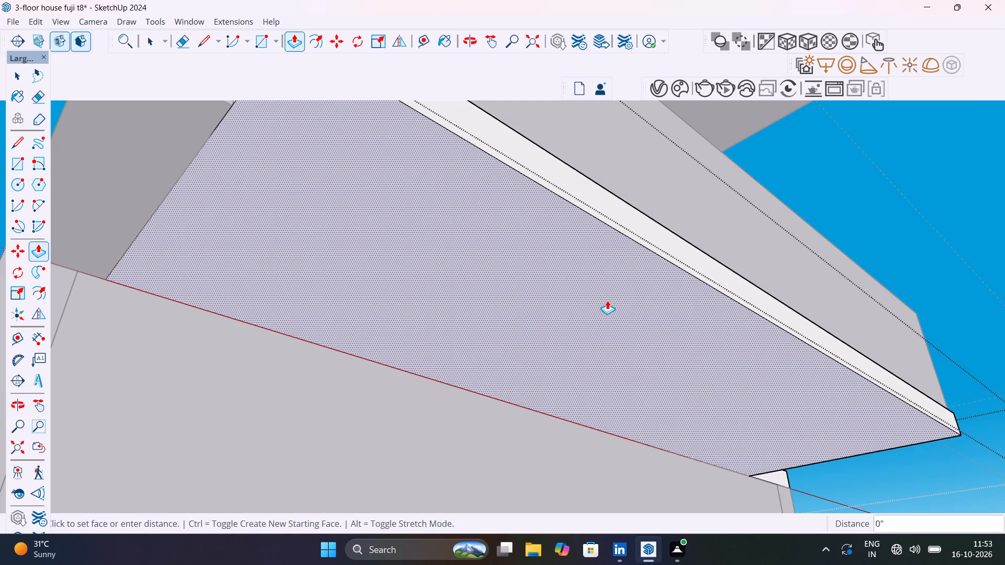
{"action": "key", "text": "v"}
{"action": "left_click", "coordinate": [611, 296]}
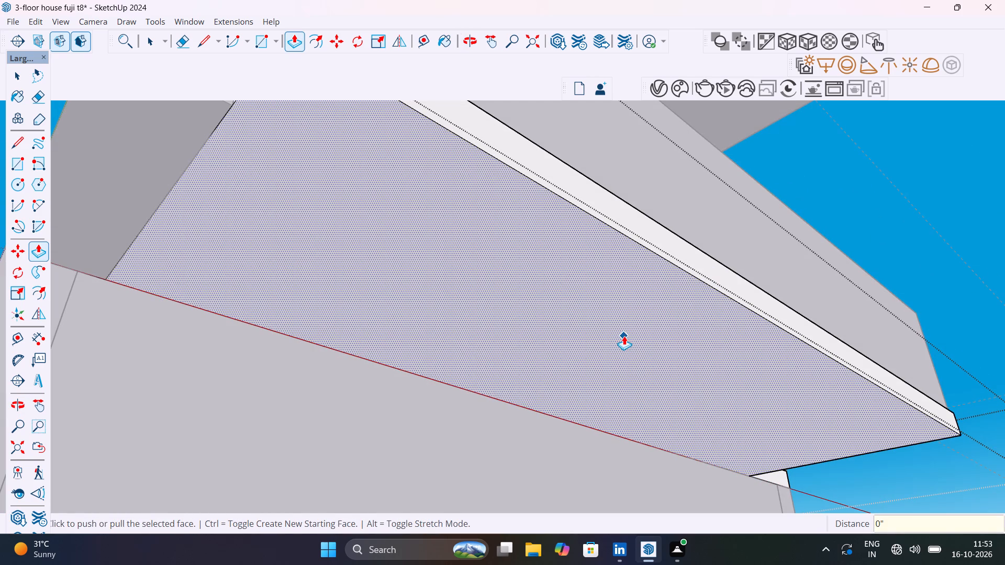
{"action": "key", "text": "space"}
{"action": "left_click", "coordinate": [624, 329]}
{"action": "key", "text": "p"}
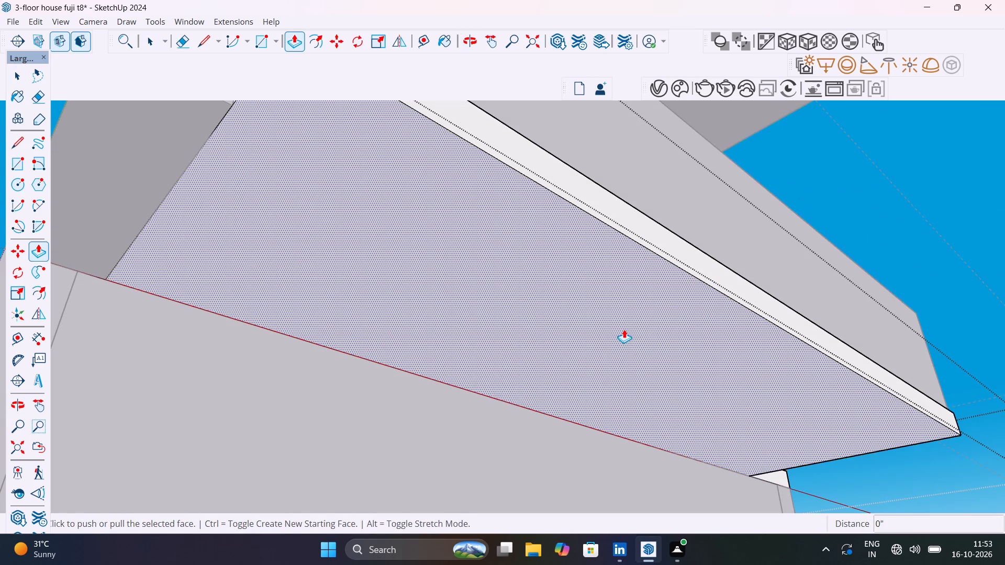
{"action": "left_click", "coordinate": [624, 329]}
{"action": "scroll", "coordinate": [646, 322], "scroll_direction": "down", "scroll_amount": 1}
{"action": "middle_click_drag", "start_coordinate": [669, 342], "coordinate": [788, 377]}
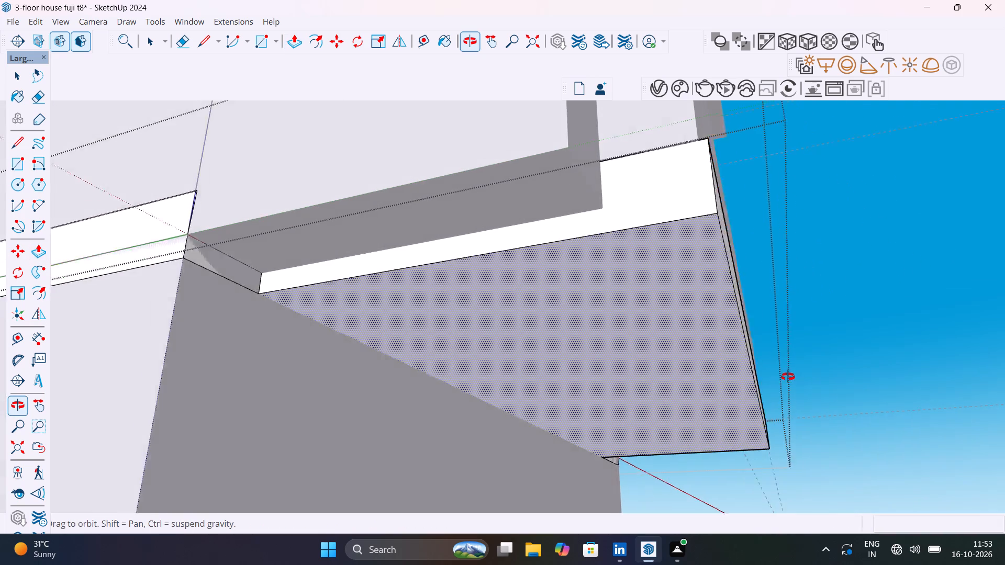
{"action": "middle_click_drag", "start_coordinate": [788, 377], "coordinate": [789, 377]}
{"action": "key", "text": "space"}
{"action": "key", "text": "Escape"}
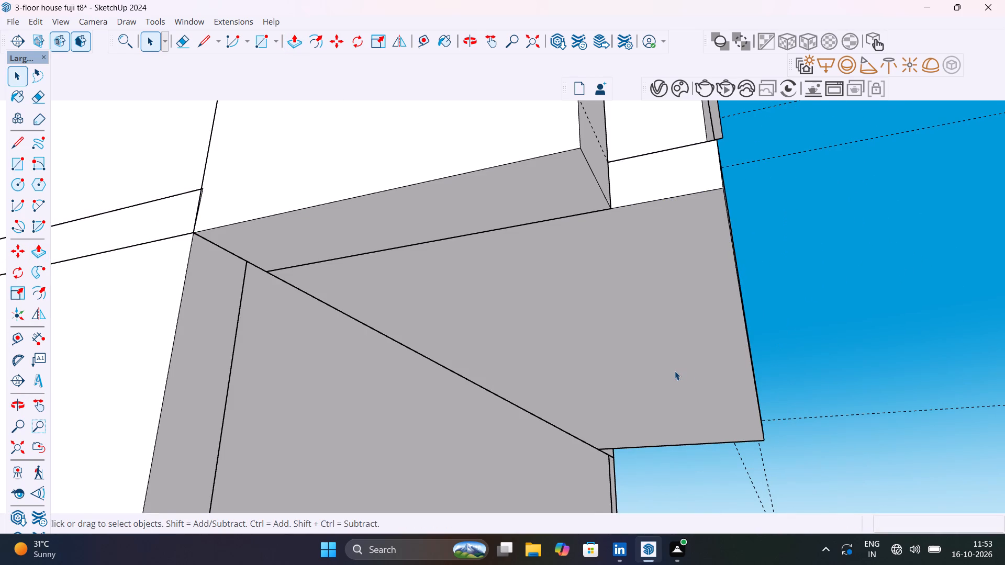
Examine the lowest balcony's slab and parapet from the front, above and underneath.
{"action": "scroll", "coordinate": [675, 371], "scroll_direction": "down", "scroll_amount": 10}
{"action": "middle_click_drag", "start_coordinate": [698, 368], "coordinate": [601, 447]}
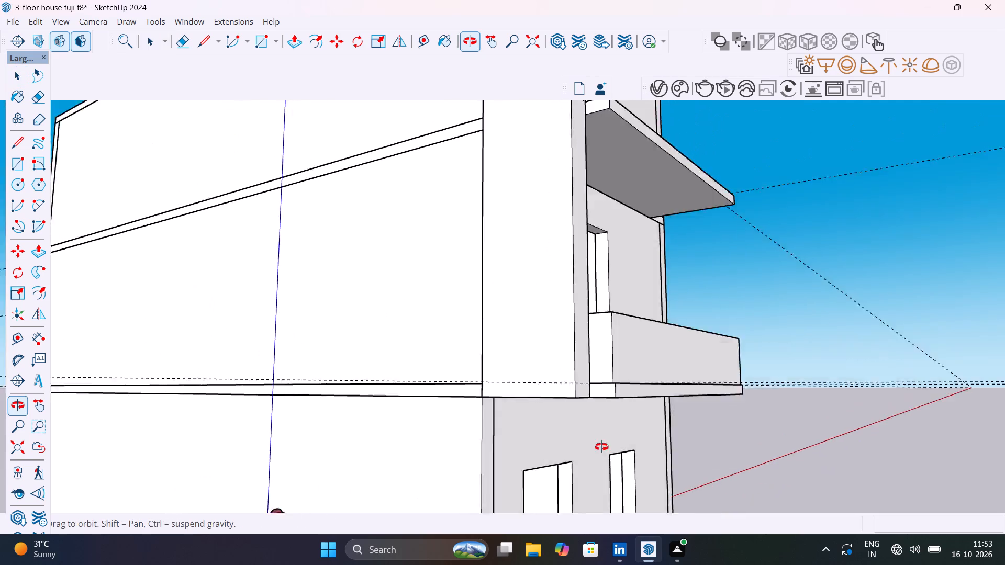
{"action": "middle_click_drag", "start_coordinate": [601, 447], "coordinate": [591, 454]}
{"action": "scroll", "coordinate": [683, 394], "scroll_direction": "down", "scroll_amount": 5}
{"action": "scroll", "coordinate": [683, 394], "scroll_direction": "up", "scroll_amount": 1}
{"action": "middle_click_drag", "start_coordinate": [683, 394], "coordinate": [618, 461]}
{"action": "scroll", "coordinate": [579, 303], "scroll_direction": "up", "scroll_amount": 3}
{"action": "middle_click_drag", "start_coordinate": [595, 318], "coordinate": [559, 413]}
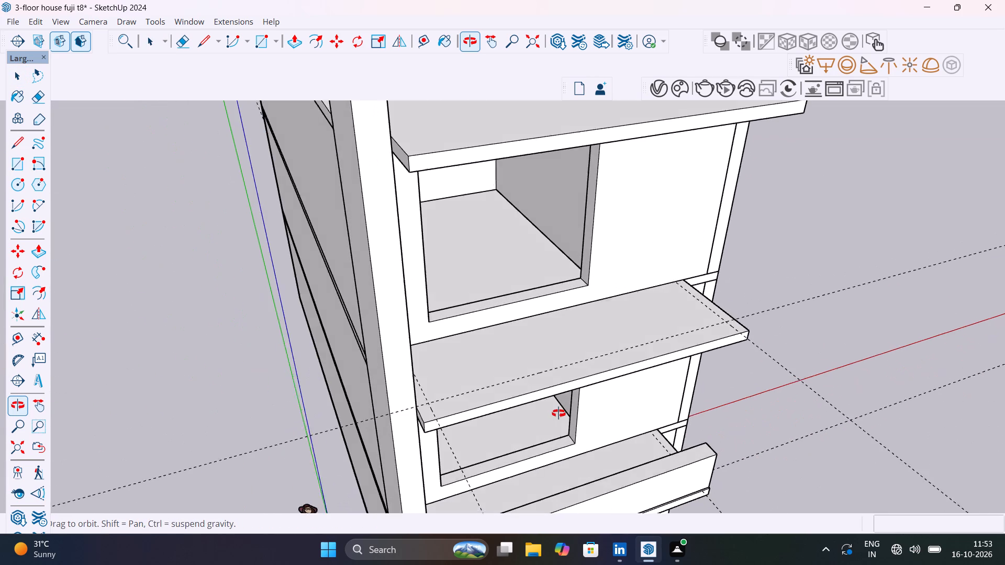
{"action": "middle_click_drag", "start_coordinate": [559, 413], "coordinate": [710, 345]}
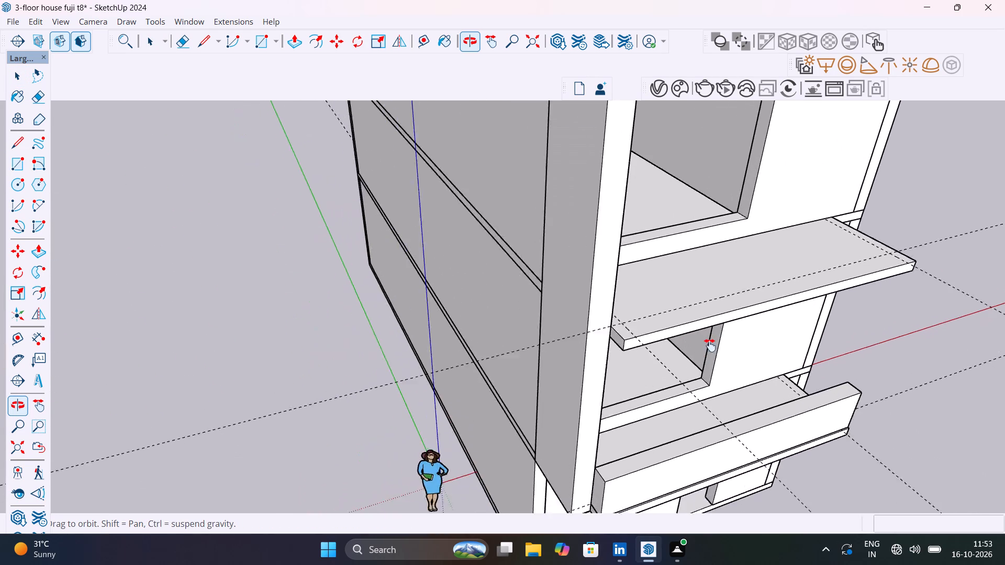
{"action": "middle_click_drag", "start_coordinate": [710, 345], "coordinate": [741, 321]}
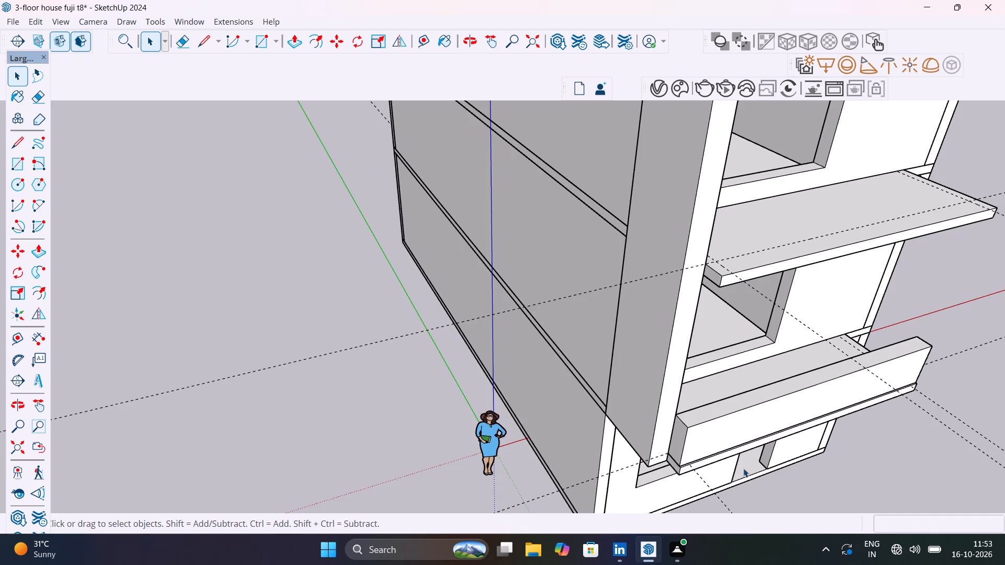
{"action": "scroll", "coordinate": [743, 468], "scroll_direction": "up", "scroll_amount": 10}
{"action": "middle_click_drag", "start_coordinate": [708, 455], "coordinate": [816, 444]}
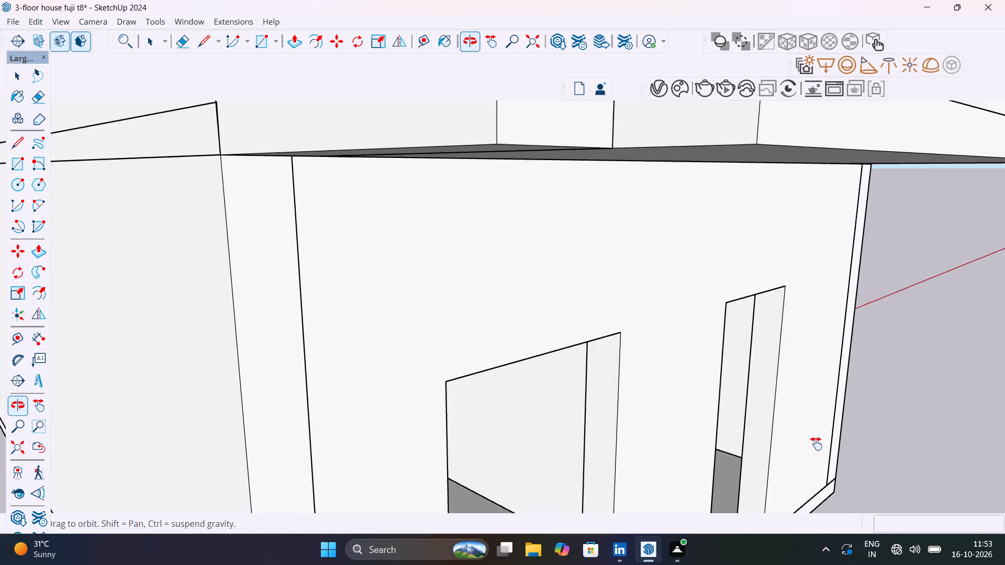
{"action": "middle_click_drag", "start_coordinate": [816, 444], "coordinate": [829, 447]}
{"action": "scroll", "coordinate": [829, 447], "scroll_direction": "down", "scroll_amount": 5}
{"action": "middle_click_drag", "start_coordinate": [794, 401], "coordinate": [778, 385]}
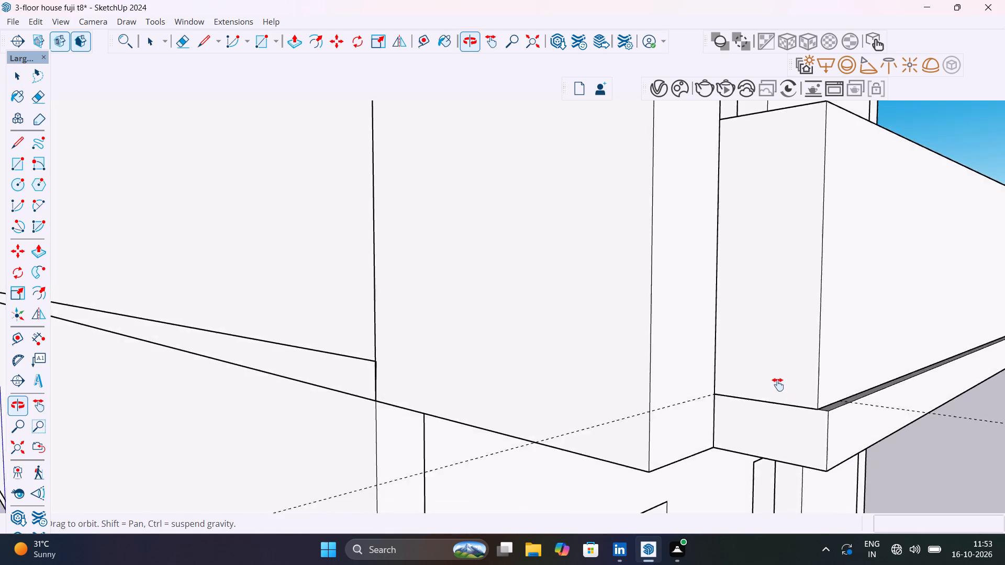
{"action": "middle_click_drag", "start_coordinate": [778, 385], "coordinate": [750, 233]}
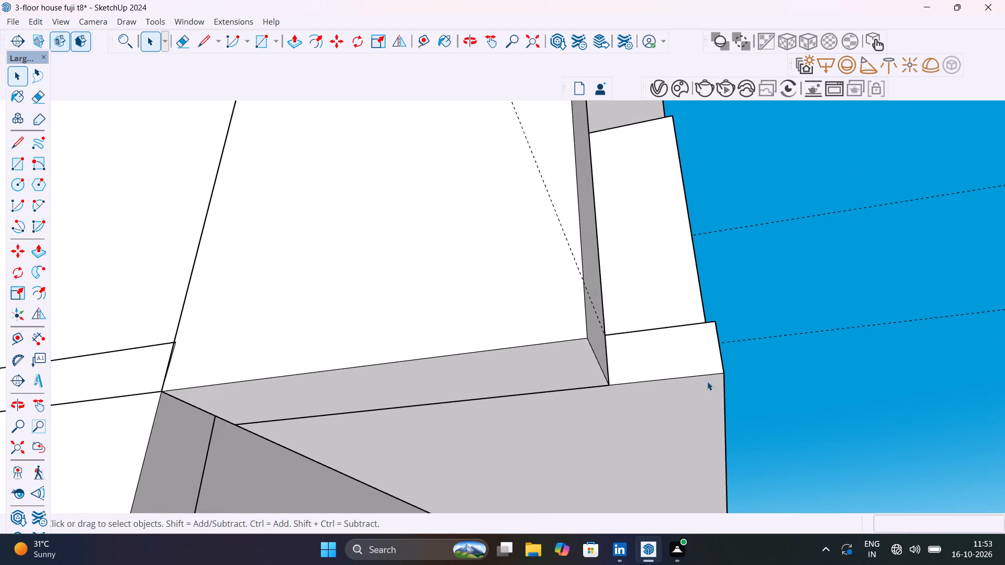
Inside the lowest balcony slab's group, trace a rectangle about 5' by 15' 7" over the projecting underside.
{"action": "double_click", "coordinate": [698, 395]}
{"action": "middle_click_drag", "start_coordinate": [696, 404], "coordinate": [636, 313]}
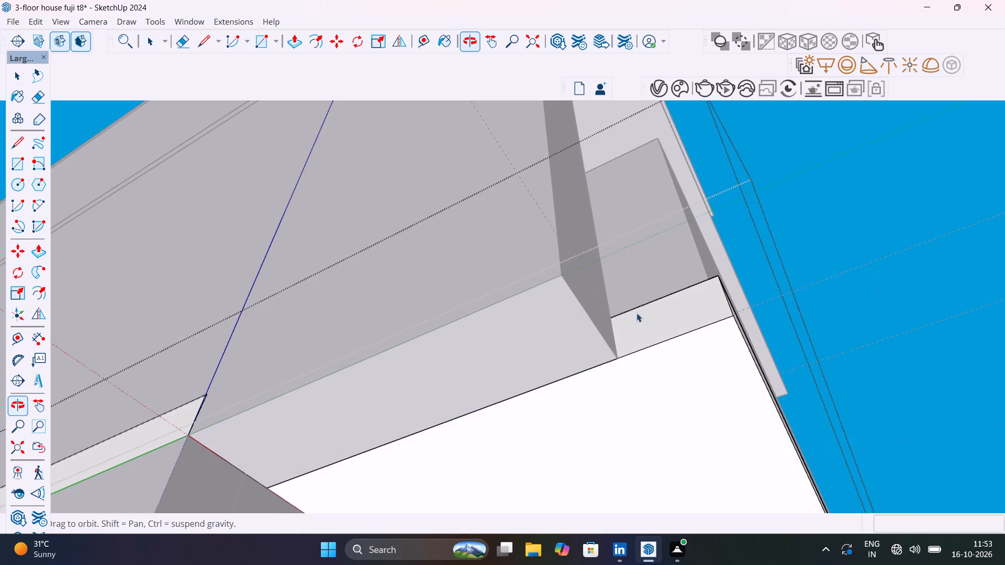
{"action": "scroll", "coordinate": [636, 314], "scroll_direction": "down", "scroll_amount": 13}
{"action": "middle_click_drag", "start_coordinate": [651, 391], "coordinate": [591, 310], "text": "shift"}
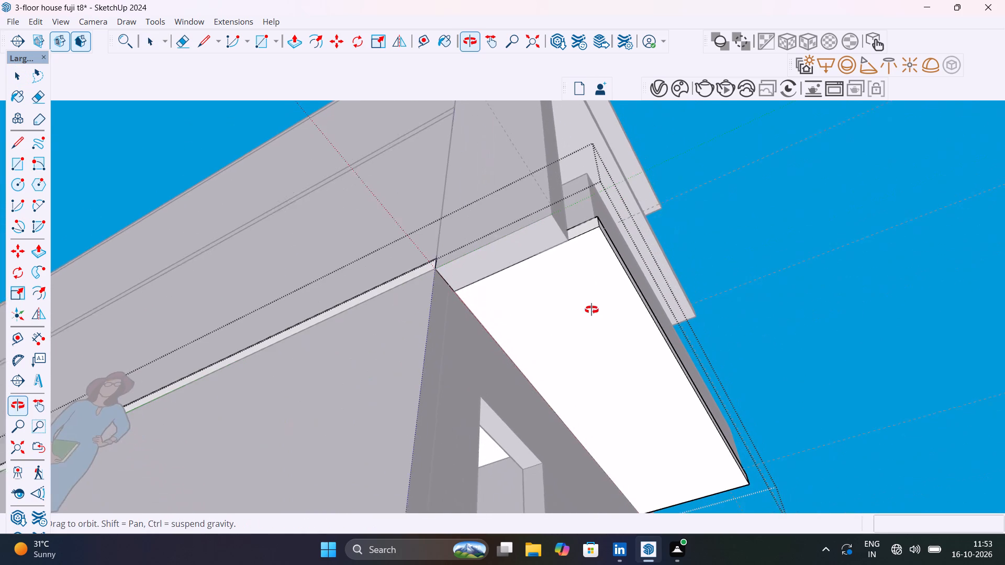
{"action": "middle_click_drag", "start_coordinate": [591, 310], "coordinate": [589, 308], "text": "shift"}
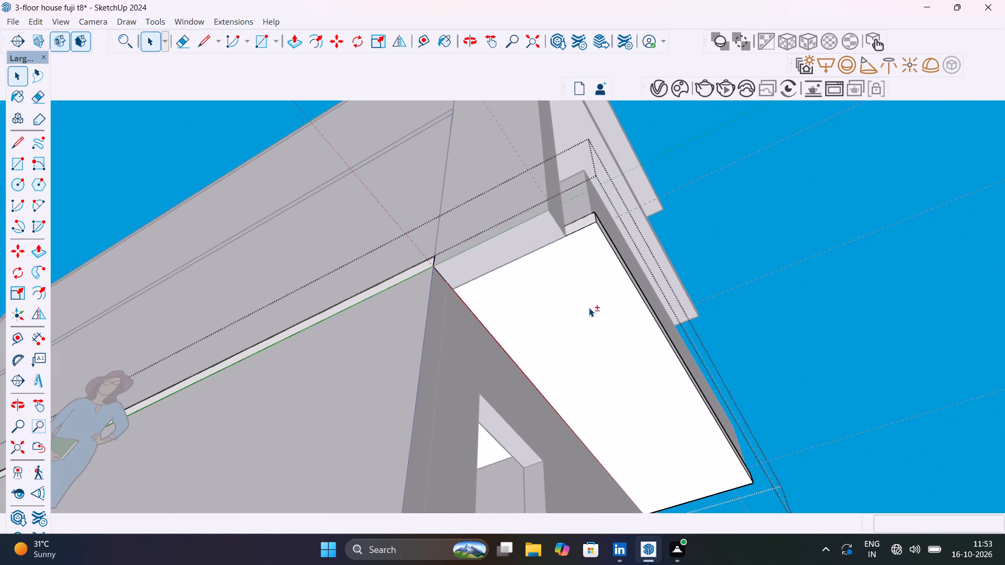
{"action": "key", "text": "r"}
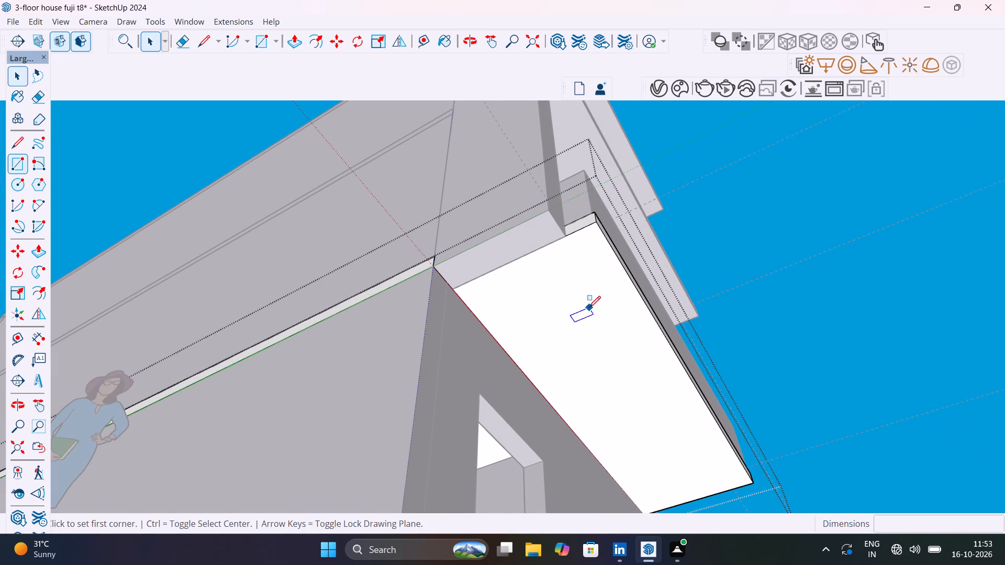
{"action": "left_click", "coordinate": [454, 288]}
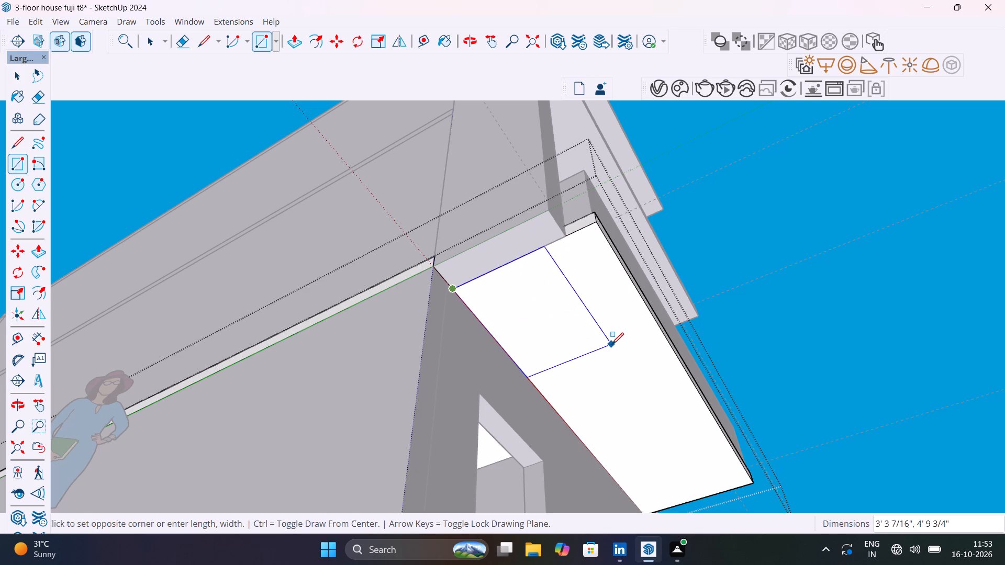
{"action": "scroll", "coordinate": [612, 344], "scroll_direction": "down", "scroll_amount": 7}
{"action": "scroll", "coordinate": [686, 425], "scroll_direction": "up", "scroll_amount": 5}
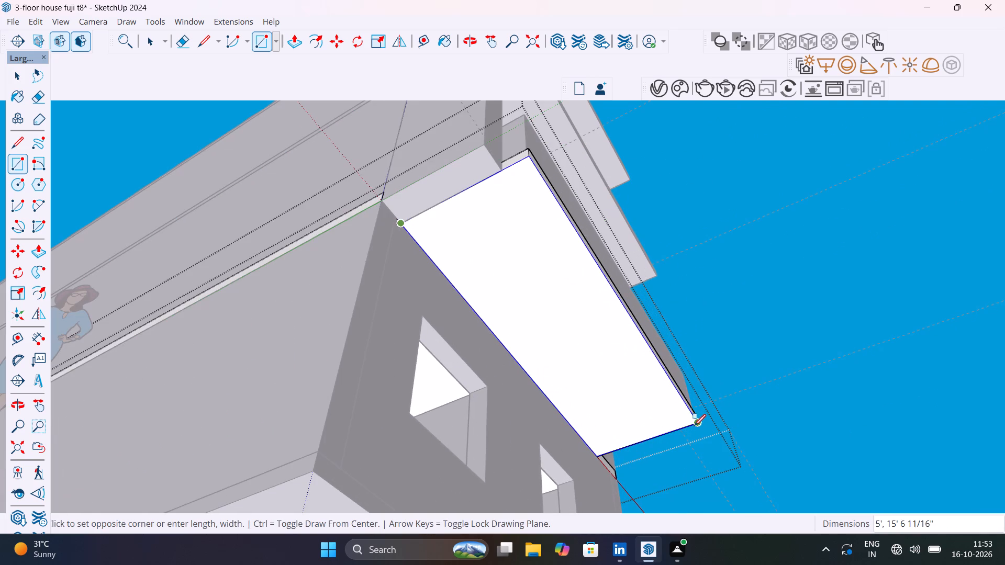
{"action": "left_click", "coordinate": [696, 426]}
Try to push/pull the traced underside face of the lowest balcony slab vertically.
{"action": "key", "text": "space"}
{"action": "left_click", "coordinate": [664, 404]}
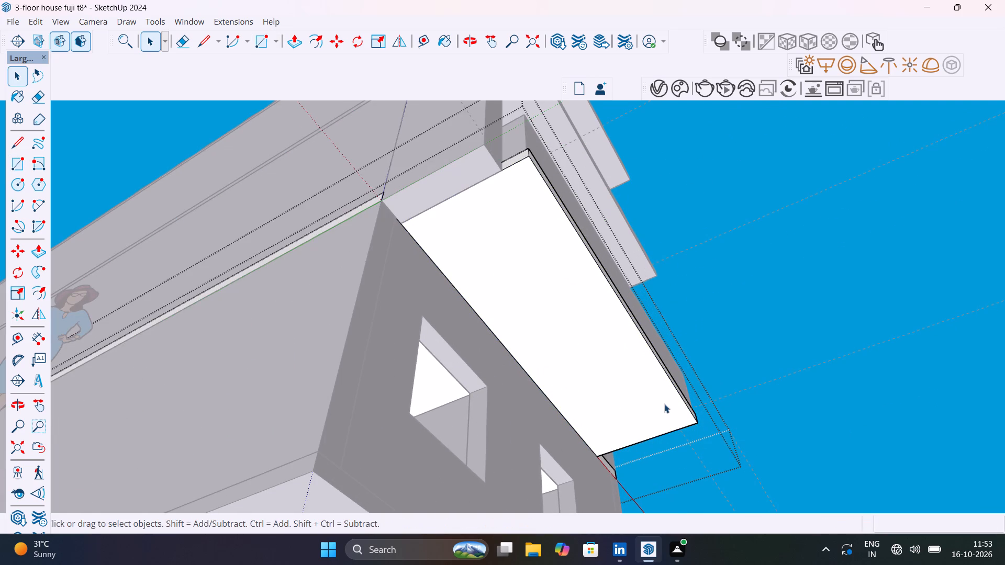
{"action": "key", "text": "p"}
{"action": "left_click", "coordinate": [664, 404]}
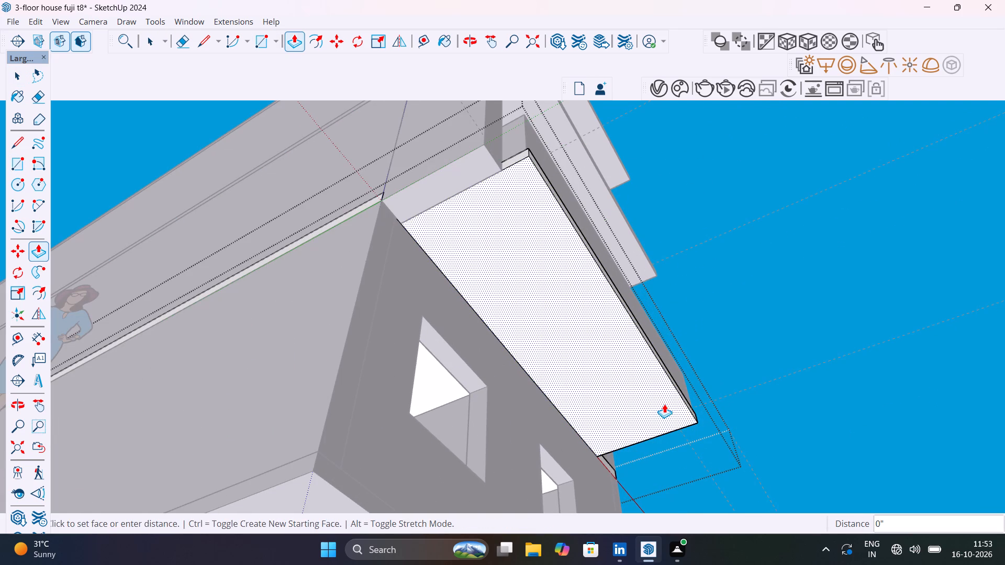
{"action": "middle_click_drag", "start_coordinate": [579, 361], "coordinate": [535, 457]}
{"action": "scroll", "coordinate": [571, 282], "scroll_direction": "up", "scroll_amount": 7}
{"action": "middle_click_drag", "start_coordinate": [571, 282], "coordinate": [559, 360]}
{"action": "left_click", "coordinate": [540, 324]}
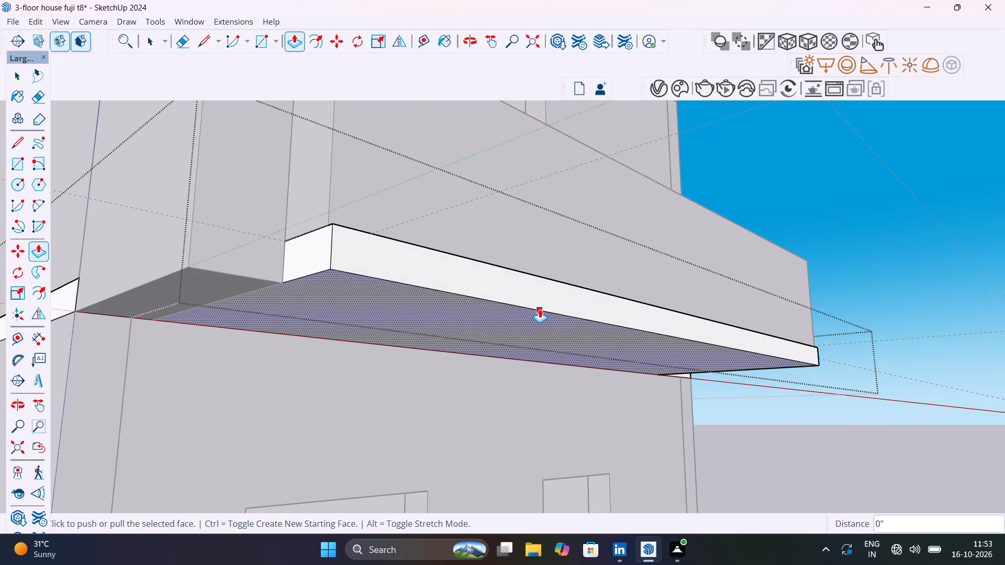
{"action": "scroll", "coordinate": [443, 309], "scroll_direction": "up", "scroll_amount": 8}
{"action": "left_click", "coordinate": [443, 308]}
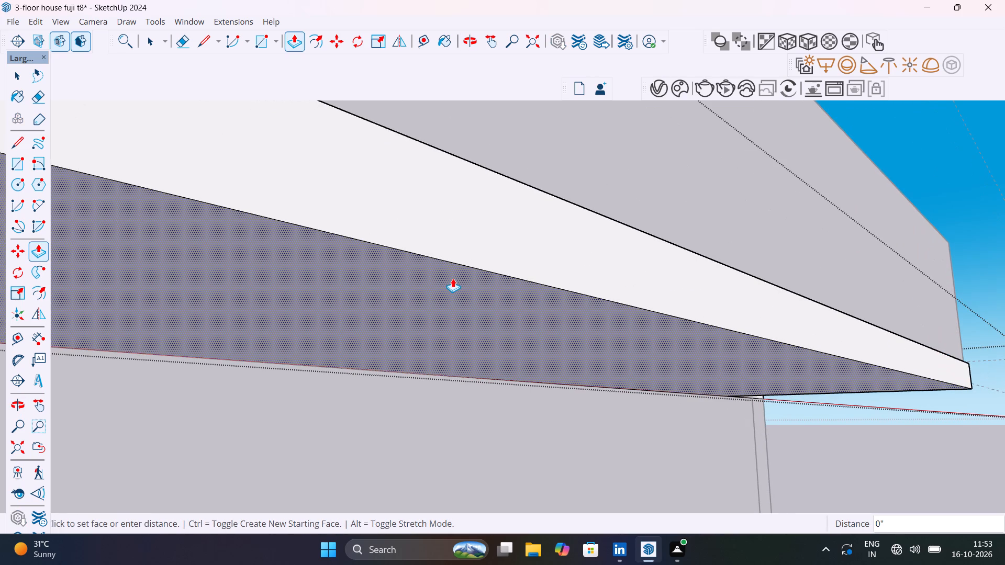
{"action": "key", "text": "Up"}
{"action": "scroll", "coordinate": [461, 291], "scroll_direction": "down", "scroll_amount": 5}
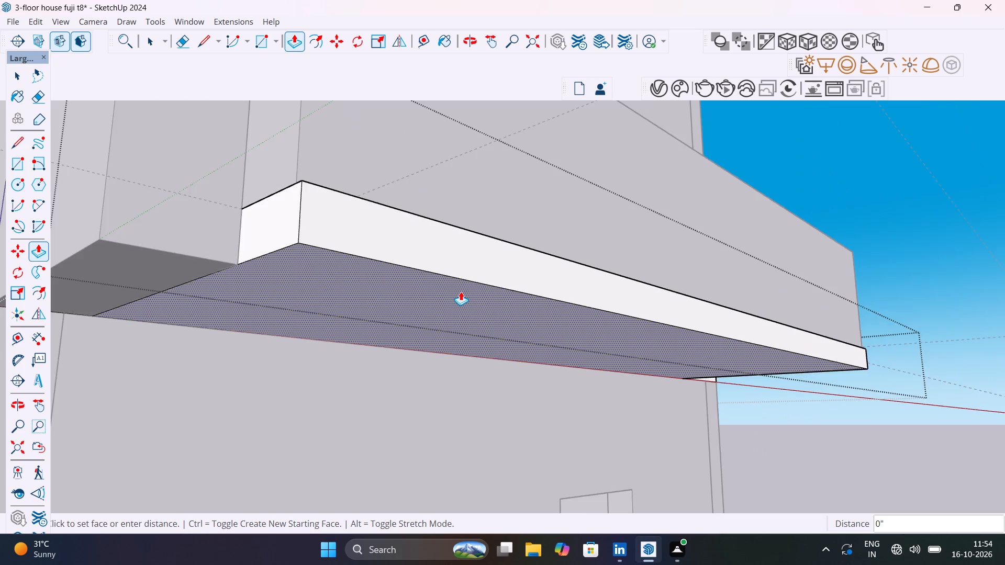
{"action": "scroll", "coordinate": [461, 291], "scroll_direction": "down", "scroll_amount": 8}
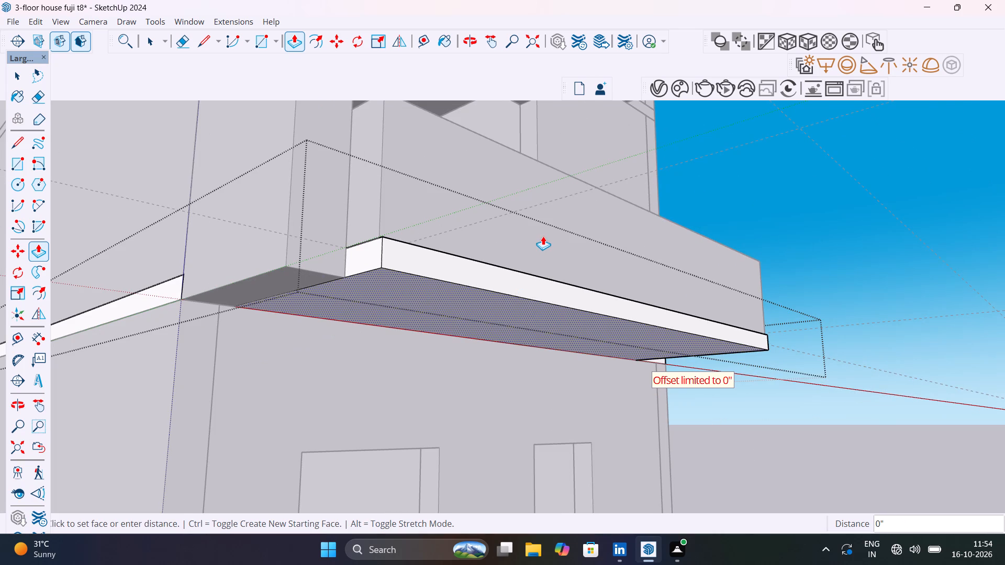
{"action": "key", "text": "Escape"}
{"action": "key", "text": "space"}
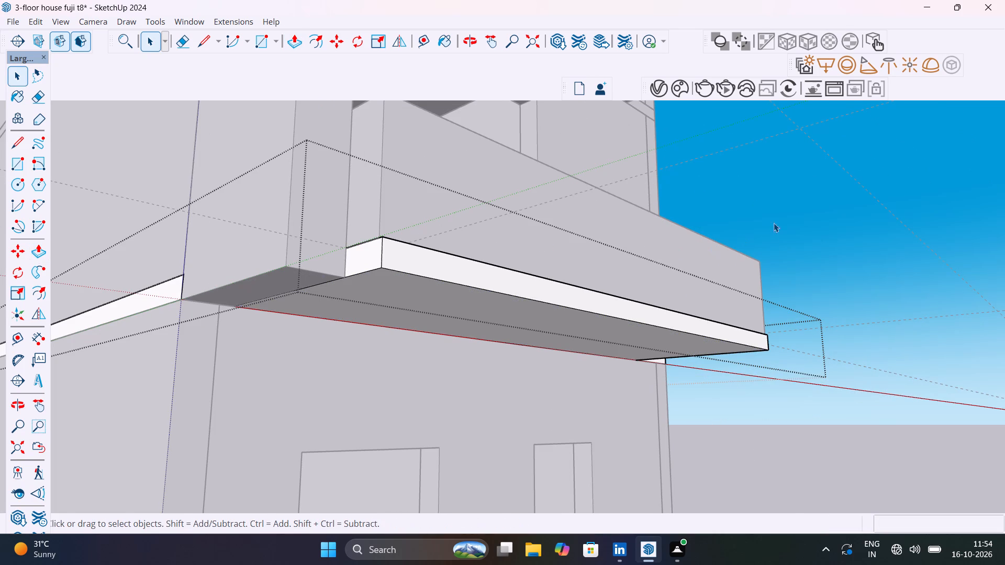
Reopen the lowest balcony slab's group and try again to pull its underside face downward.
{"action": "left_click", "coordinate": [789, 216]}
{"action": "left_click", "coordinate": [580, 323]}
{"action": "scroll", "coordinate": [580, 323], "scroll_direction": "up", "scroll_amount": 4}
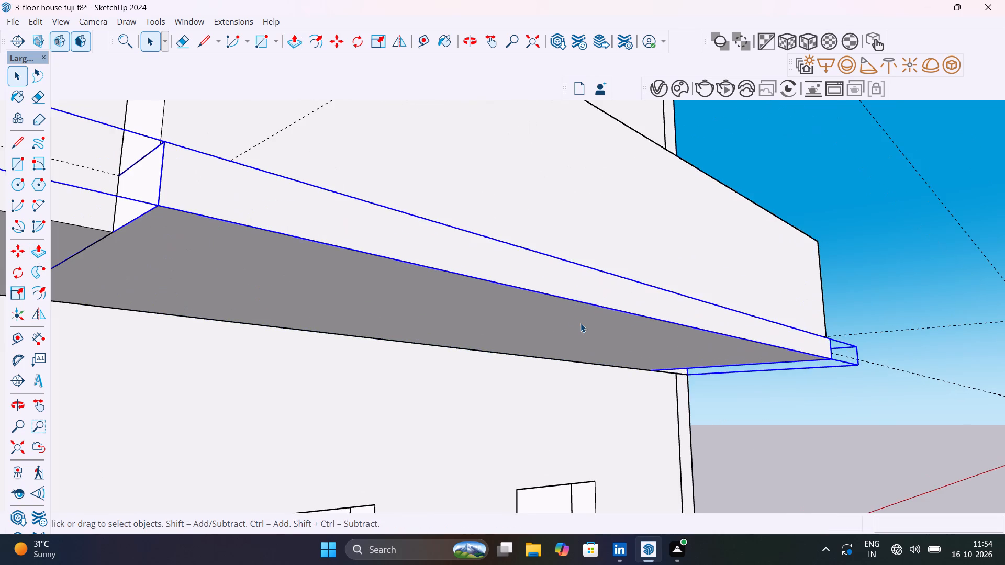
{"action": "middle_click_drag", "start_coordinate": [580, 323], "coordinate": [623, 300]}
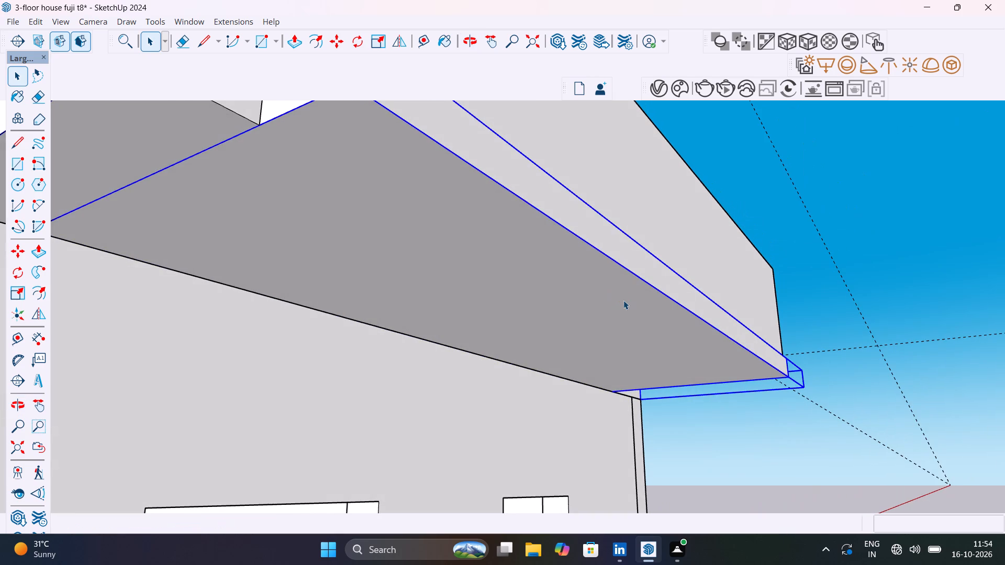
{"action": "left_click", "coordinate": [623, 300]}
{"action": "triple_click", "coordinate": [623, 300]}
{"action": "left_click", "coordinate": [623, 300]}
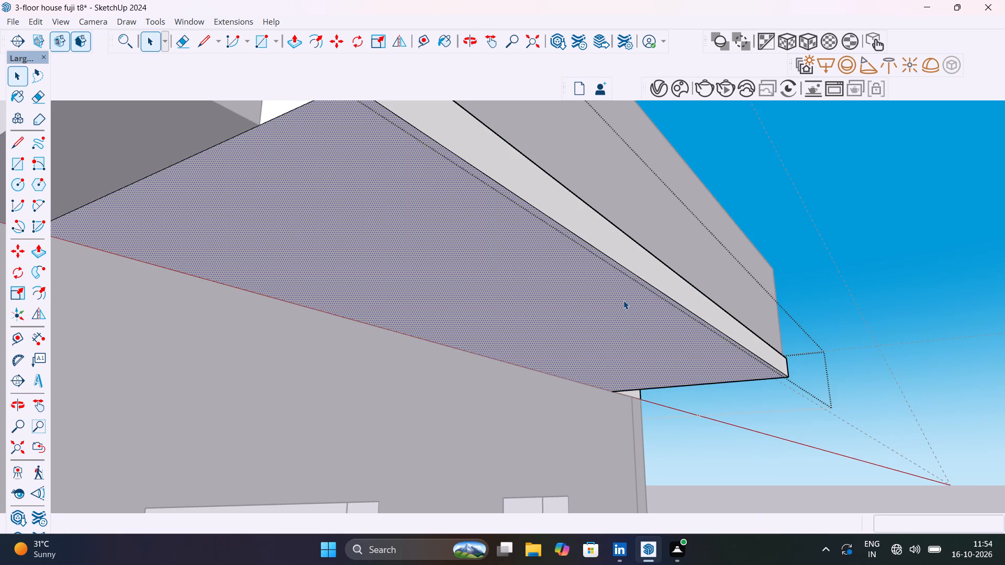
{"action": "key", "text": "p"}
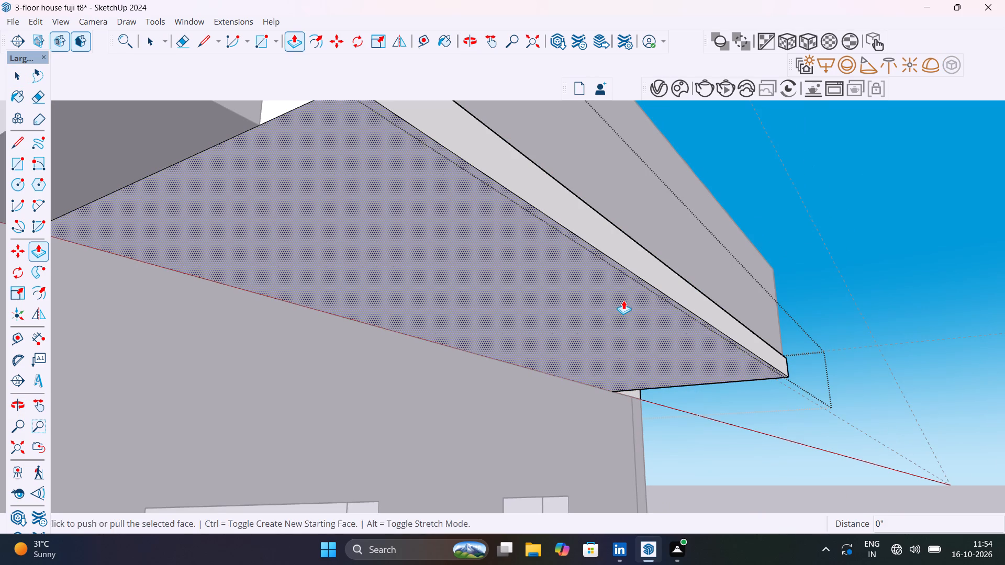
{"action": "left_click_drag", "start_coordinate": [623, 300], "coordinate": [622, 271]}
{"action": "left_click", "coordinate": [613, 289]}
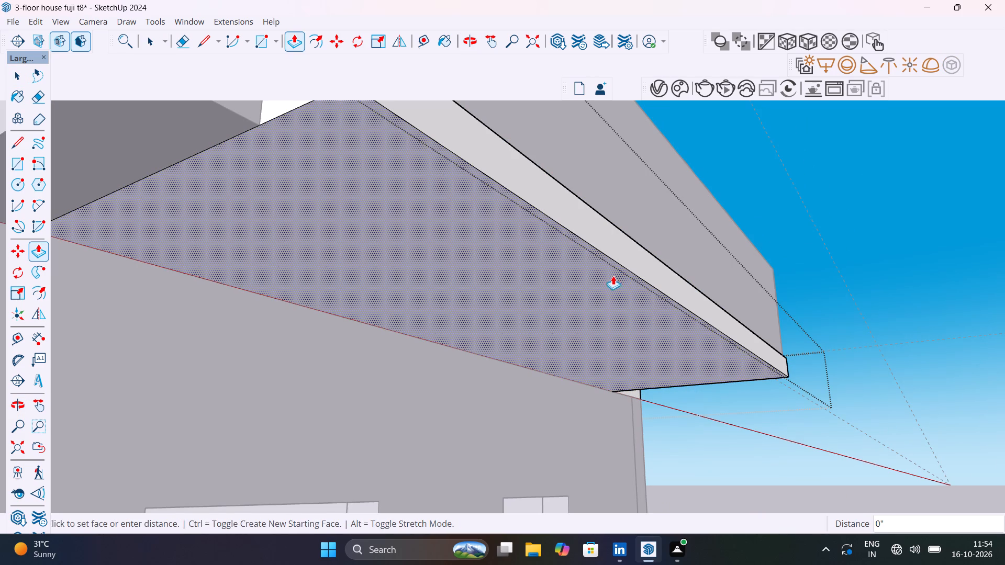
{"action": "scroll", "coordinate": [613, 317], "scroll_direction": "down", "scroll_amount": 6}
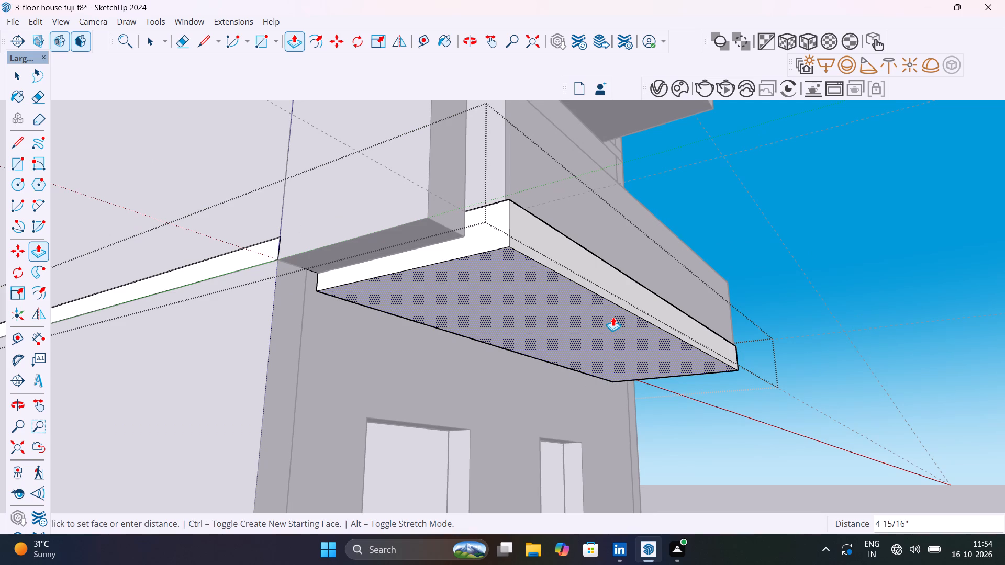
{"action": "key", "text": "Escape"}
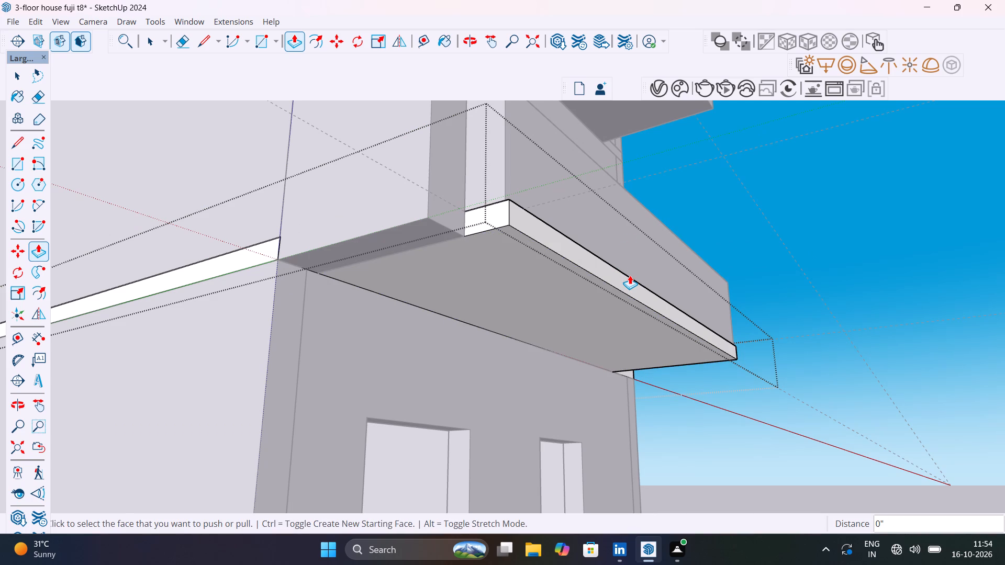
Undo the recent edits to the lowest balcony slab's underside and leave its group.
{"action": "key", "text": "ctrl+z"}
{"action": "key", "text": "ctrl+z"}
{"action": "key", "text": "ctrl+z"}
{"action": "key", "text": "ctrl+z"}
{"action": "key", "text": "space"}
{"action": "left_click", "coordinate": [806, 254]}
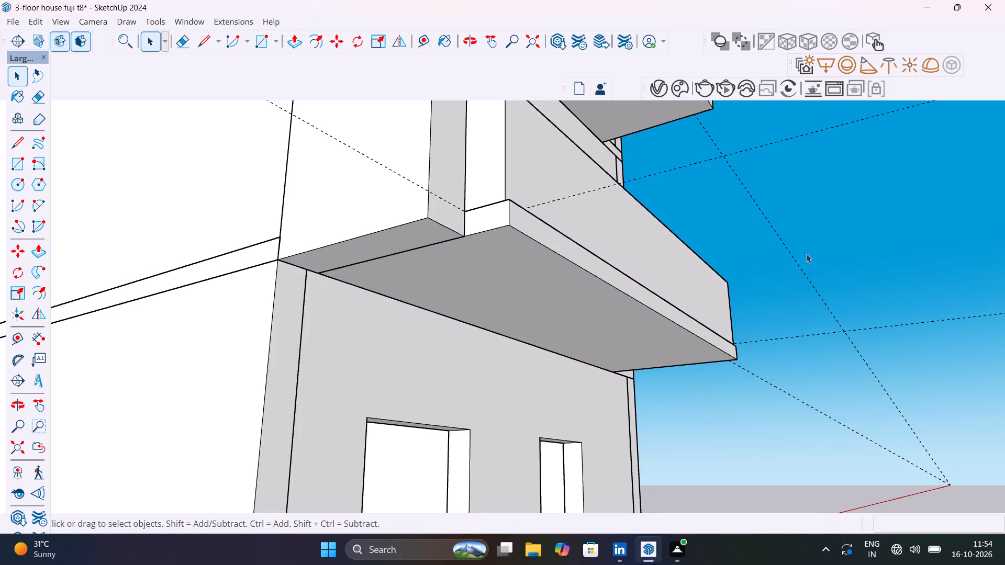
Examine the lowest balcony's parapet and the slab above it from the front and from above.
{"action": "scroll", "coordinate": [724, 265], "scroll_direction": "down", "scroll_amount": 6}
{"action": "middle_click_drag", "start_coordinate": [666, 374], "coordinate": [642, 438]}
{"action": "middle_click_drag", "start_coordinate": [681, 322], "coordinate": [643, 400]}
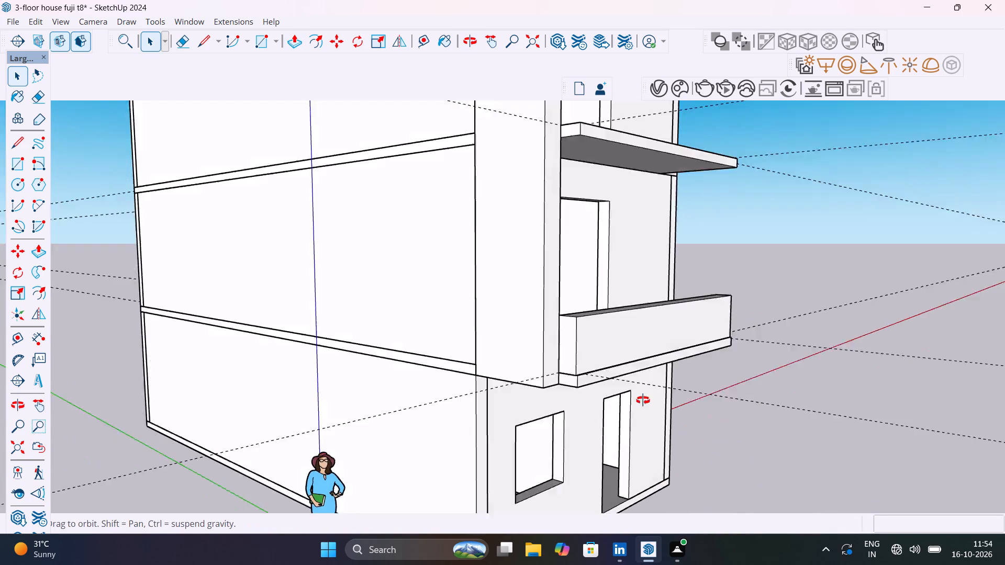
{"action": "middle_click_drag", "start_coordinate": [643, 400], "coordinate": [641, 415]}
{"action": "scroll", "coordinate": [641, 379], "scroll_direction": "up", "scroll_amount": 5}
{"action": "middle_click_drag", "start_coordinate": [641, 380], "coordinate": [730, 281], "text": "shift"}
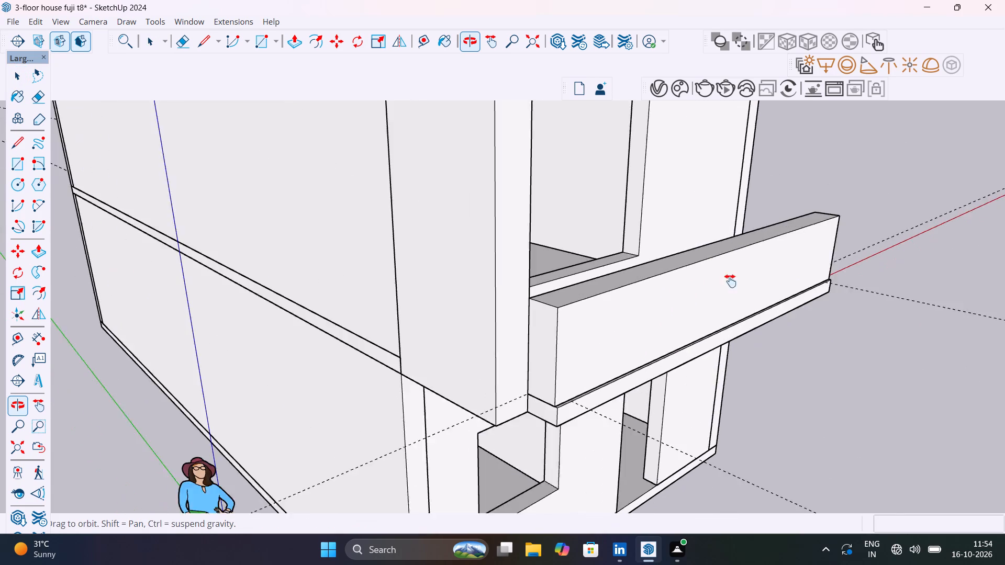
{"action": "middle_click_drag", "start_coordinate": [730, 281], "coordinate": [641, 309], "text": "shift"}
{"action": "scroll", "coordinate": [680, 327], "scroll_direction": "down", "scroll_amount": 7}
{"action": "scroll", "coordinate": [700, 329], "scroll_direction": "up", "scroll_amount": 1}
{"action": "middle_click_drag", "start_coordinate": [700, 329], "coordinate": [529, 431], "text": "shift"}
{"action": "scroll", "coordinate": [529, 387], "scroll_direction": "down", "scroll_amount": 1}
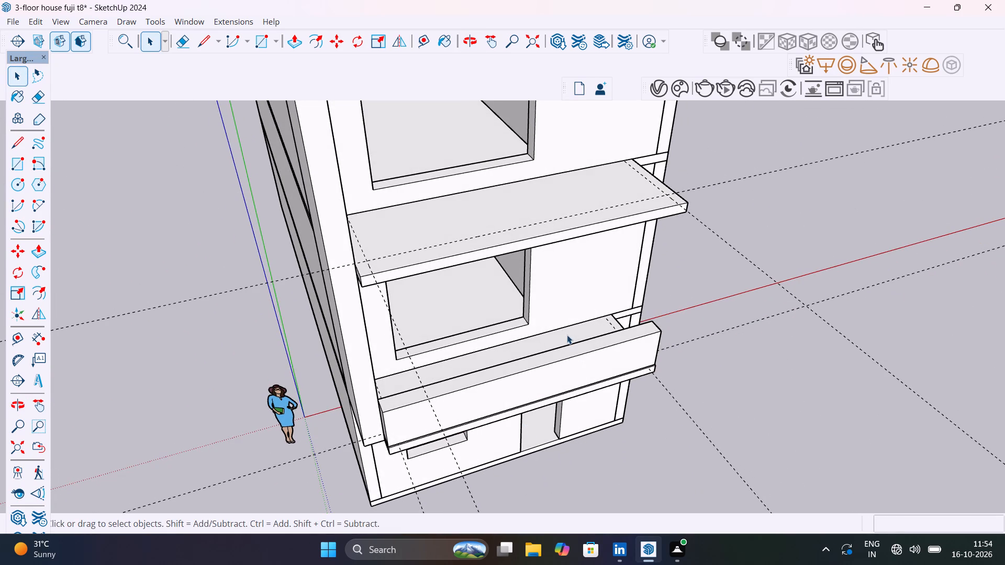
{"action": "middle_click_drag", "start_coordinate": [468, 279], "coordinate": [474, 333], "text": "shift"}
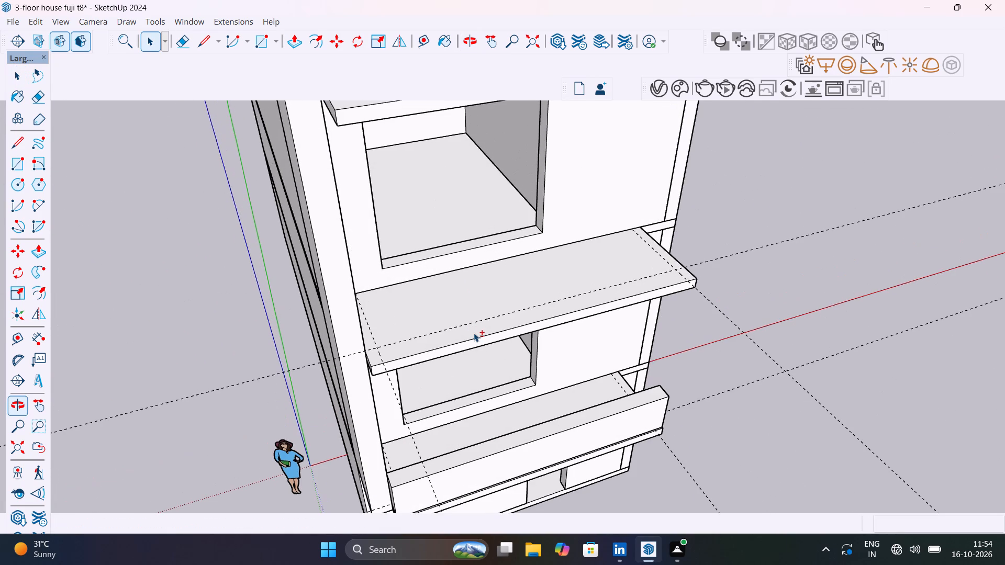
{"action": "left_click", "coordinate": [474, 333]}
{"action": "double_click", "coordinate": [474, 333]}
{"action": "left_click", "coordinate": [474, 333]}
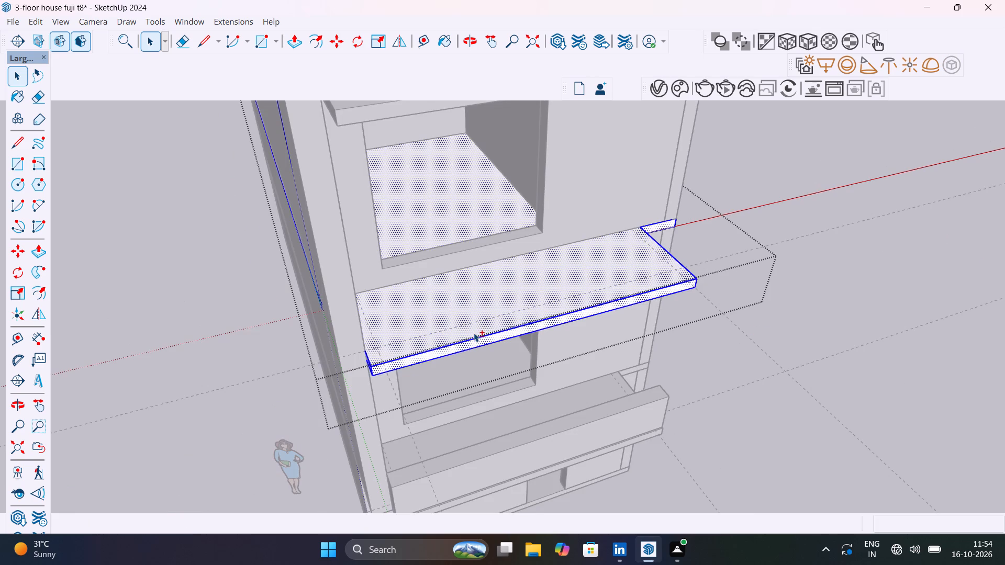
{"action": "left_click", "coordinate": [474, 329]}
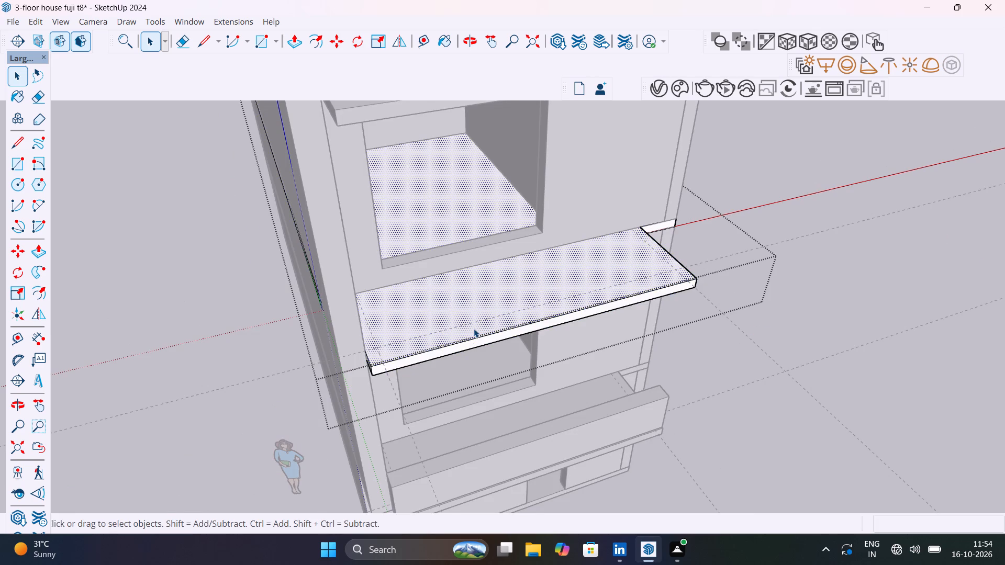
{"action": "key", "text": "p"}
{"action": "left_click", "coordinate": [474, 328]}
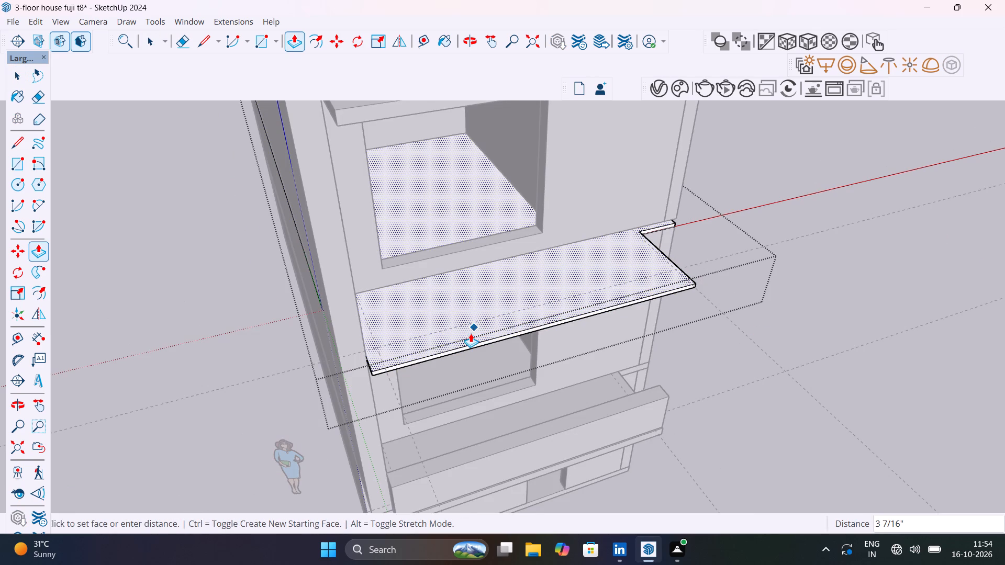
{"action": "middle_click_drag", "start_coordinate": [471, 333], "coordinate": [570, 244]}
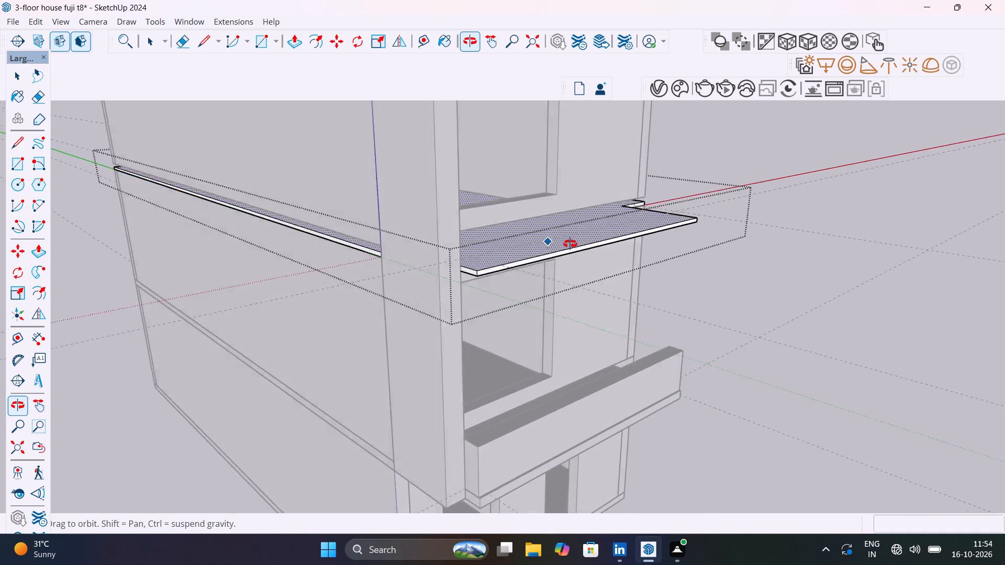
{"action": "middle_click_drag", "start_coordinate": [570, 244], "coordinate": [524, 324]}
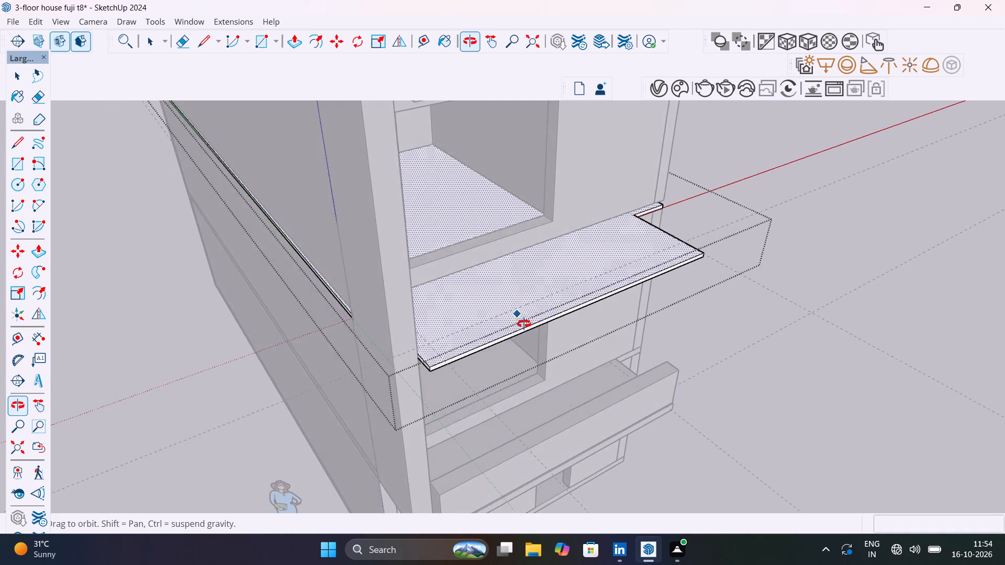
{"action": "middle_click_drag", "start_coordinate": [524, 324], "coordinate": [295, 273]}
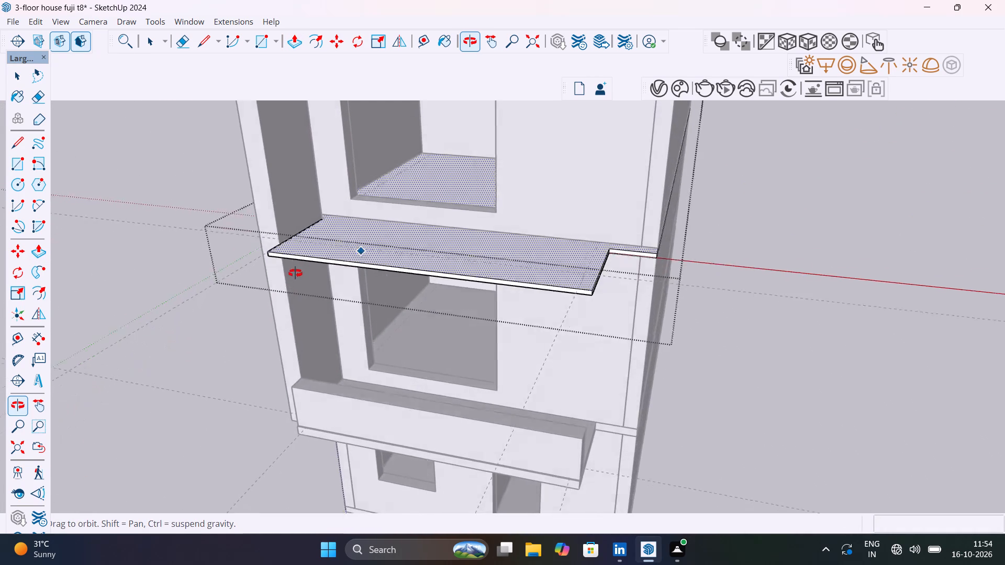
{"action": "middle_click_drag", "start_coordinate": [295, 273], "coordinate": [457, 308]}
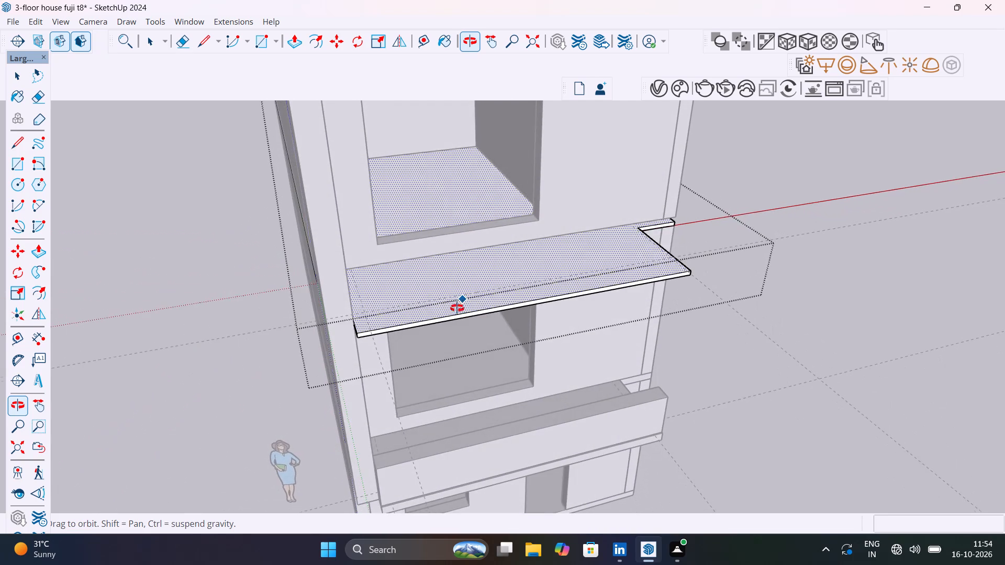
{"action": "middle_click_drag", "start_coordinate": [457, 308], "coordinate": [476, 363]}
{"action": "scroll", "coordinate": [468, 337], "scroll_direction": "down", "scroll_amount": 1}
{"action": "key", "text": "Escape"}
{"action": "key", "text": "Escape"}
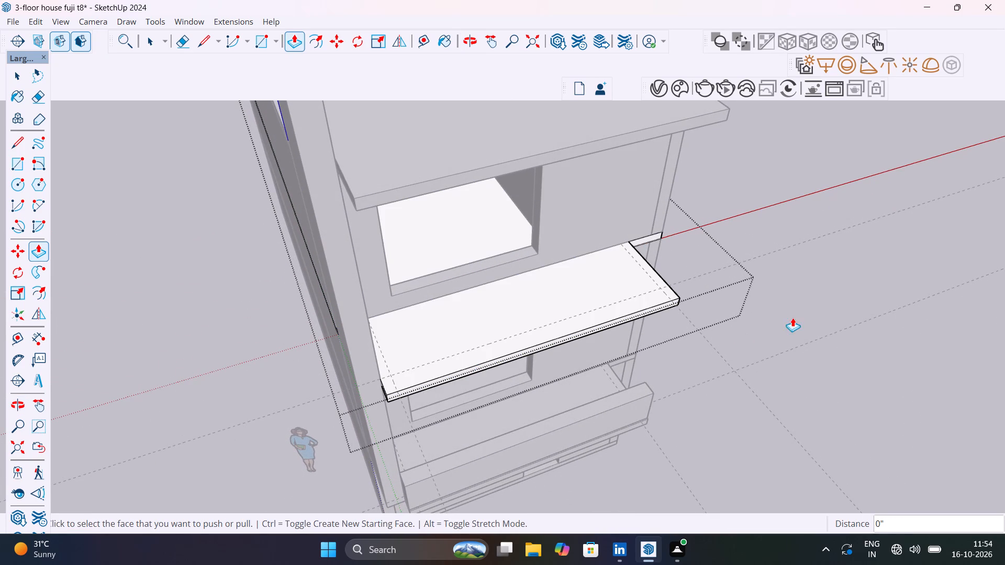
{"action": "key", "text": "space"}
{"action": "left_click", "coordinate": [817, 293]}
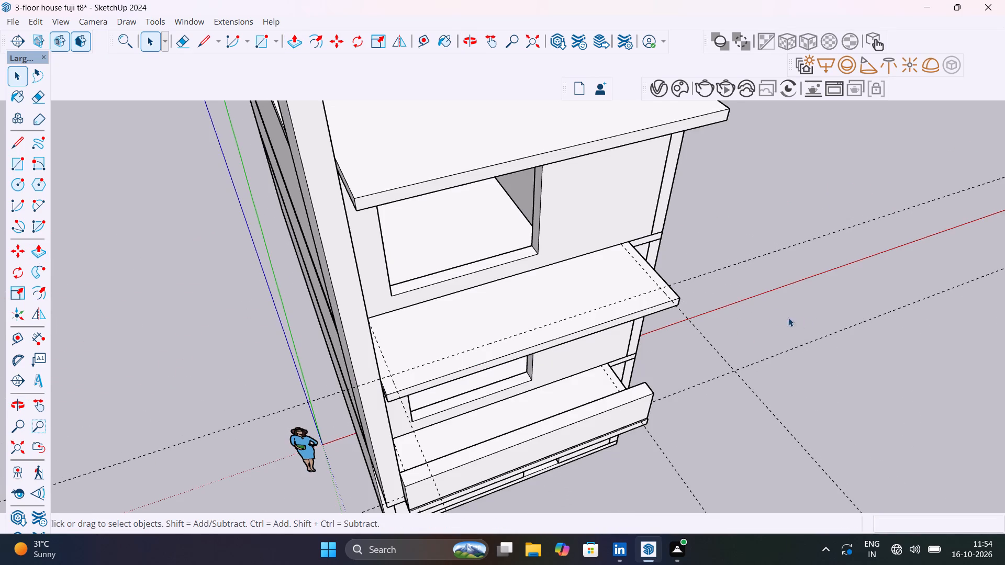
Open the middle balcony slab's group and trace a 5' by 15' 6 11/16" rectangle over the projecting part of its top face.
{"action": "middle_click_drag", "start_coordinate": [761, 309], "coordinate": [419, 335]}
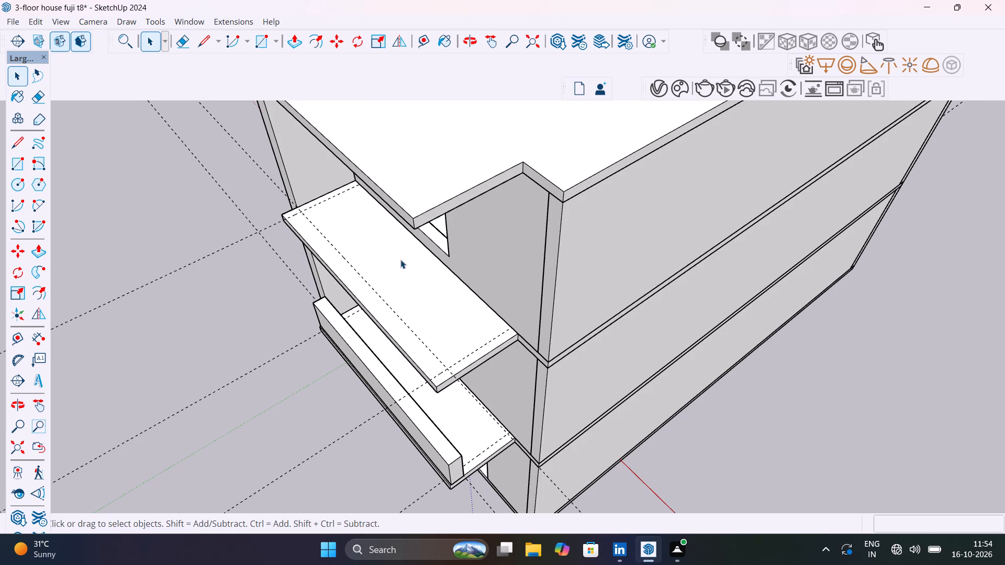
{"action": "double_click", "coordinate": [396, 264]}
{"action": "scroll", "coordinate": [396, 263], "scroll_direction": "up", "scroll_amount": 7}
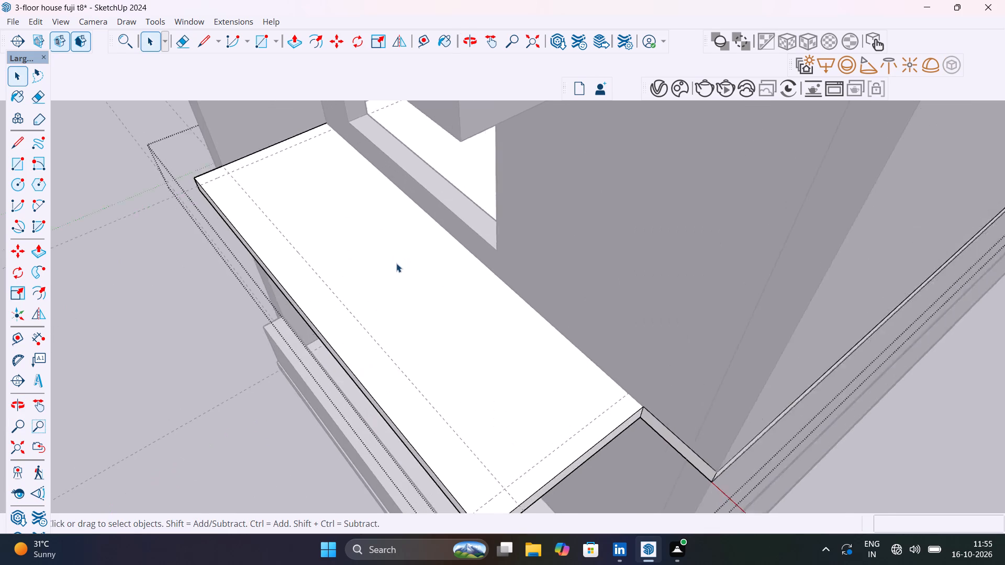
{"action": "scroll", "coordinate": [396, 263], "scroll_direction": "up", "scroll_amount": 1}
{"action": "key", "text": "r"}
{"action": "scroll", "coordinate": [319, 212], "scroll_direction": "down", "scroll_amount": 5}
{"action": "left_click", "coordinate": [538, 345]}
{"action": "scroll", "coordinate": [444, 264], "scroll_direction": "down", "scroll_amount": 7}
{"action": "scroll", "coordinate": [342, 210], "scroll_direction": "up", "scroll_amount": 12}
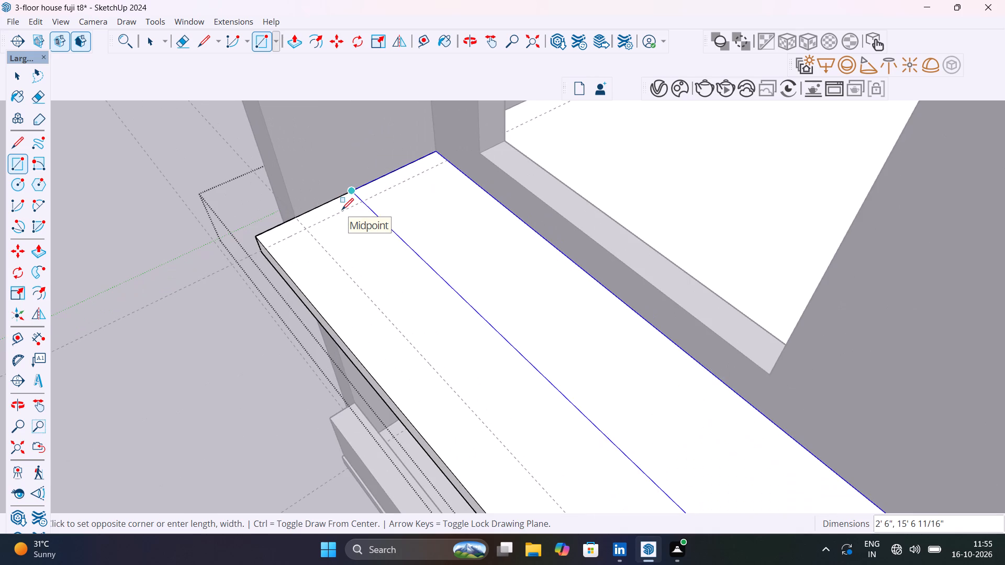
{"action": "left_click", "coordinate": [261, 231]}
{"action": "key", "text": "space"}
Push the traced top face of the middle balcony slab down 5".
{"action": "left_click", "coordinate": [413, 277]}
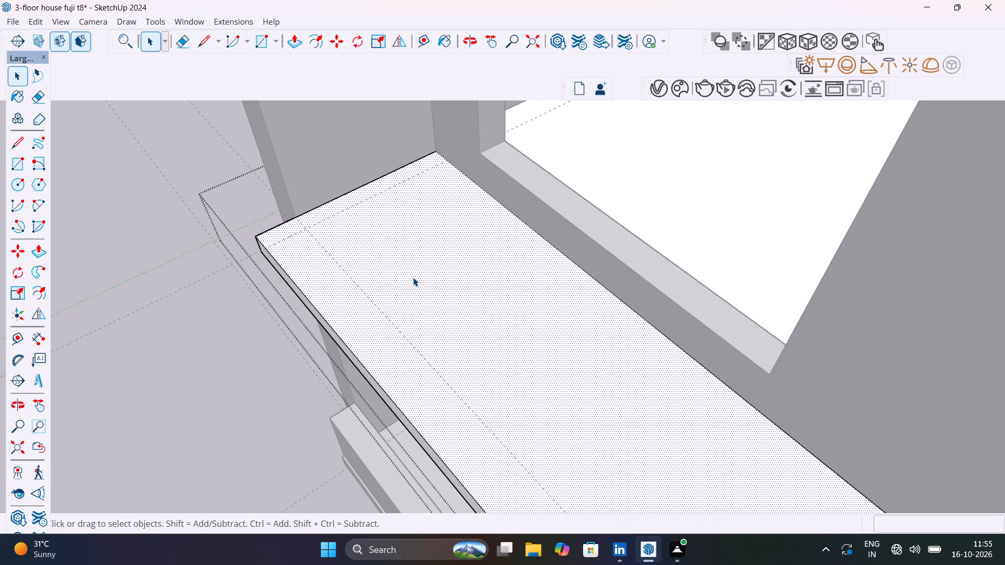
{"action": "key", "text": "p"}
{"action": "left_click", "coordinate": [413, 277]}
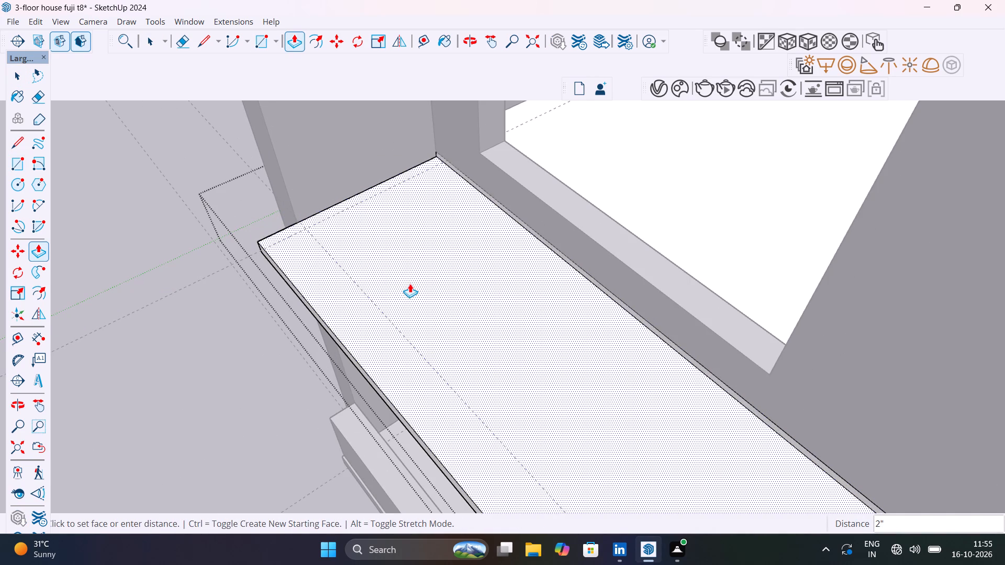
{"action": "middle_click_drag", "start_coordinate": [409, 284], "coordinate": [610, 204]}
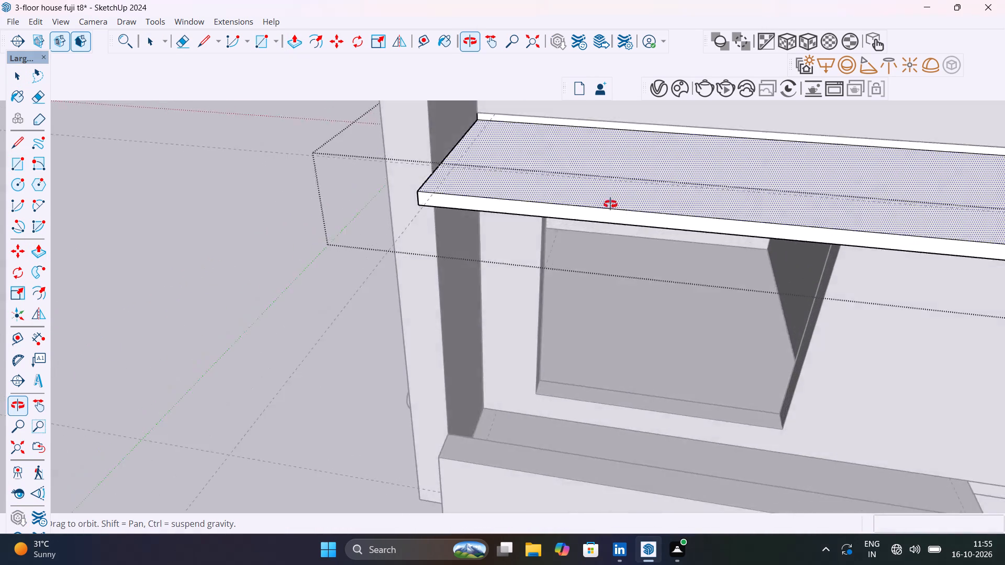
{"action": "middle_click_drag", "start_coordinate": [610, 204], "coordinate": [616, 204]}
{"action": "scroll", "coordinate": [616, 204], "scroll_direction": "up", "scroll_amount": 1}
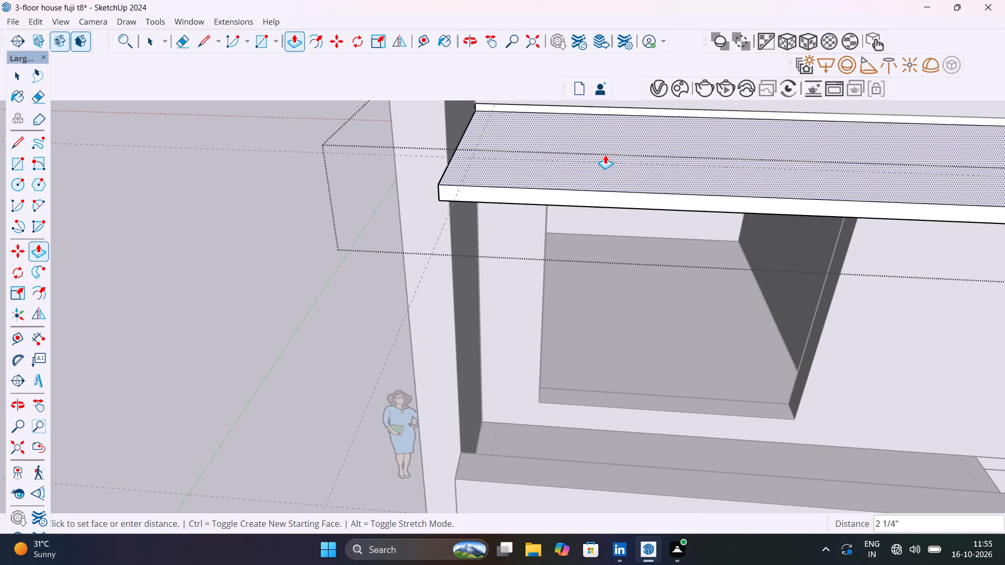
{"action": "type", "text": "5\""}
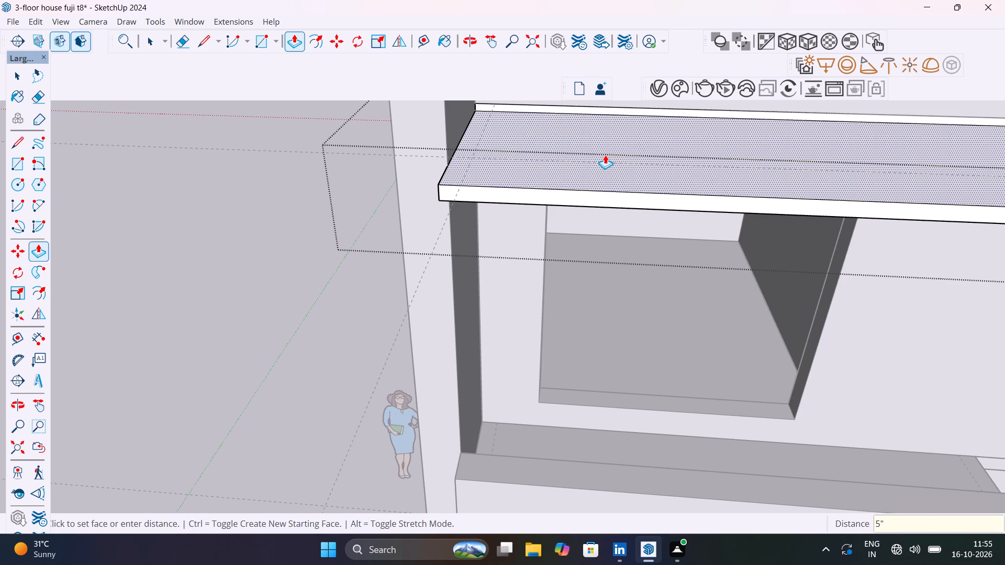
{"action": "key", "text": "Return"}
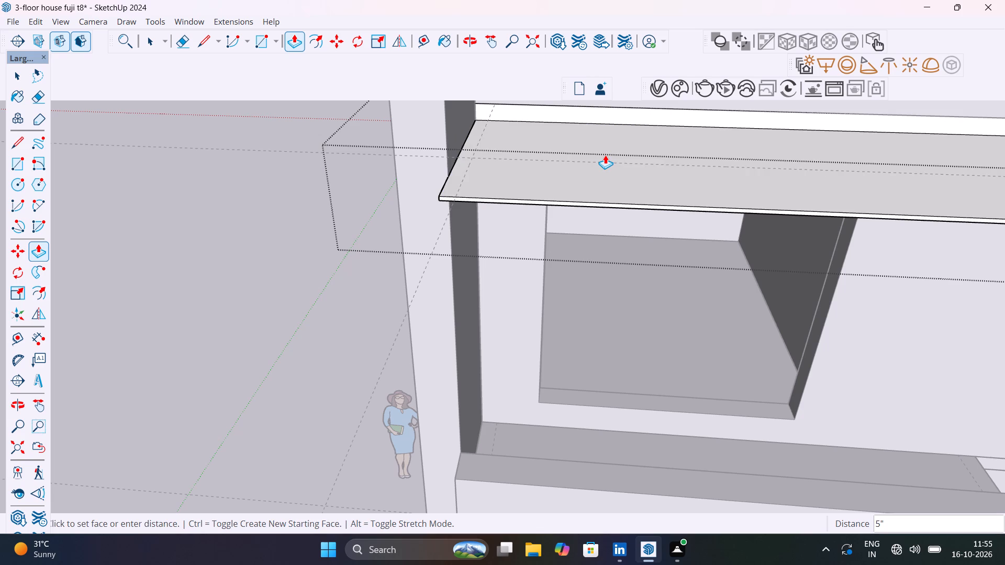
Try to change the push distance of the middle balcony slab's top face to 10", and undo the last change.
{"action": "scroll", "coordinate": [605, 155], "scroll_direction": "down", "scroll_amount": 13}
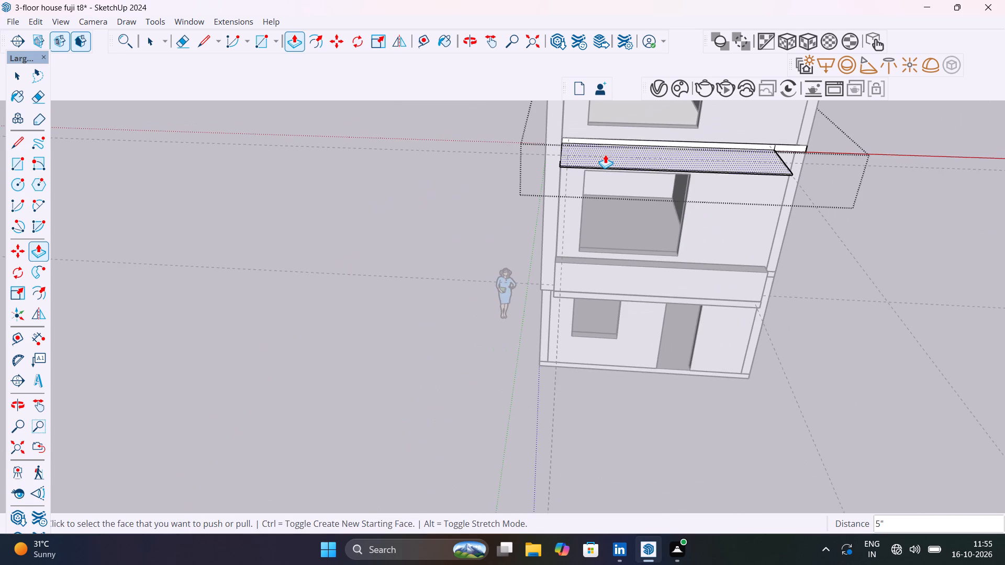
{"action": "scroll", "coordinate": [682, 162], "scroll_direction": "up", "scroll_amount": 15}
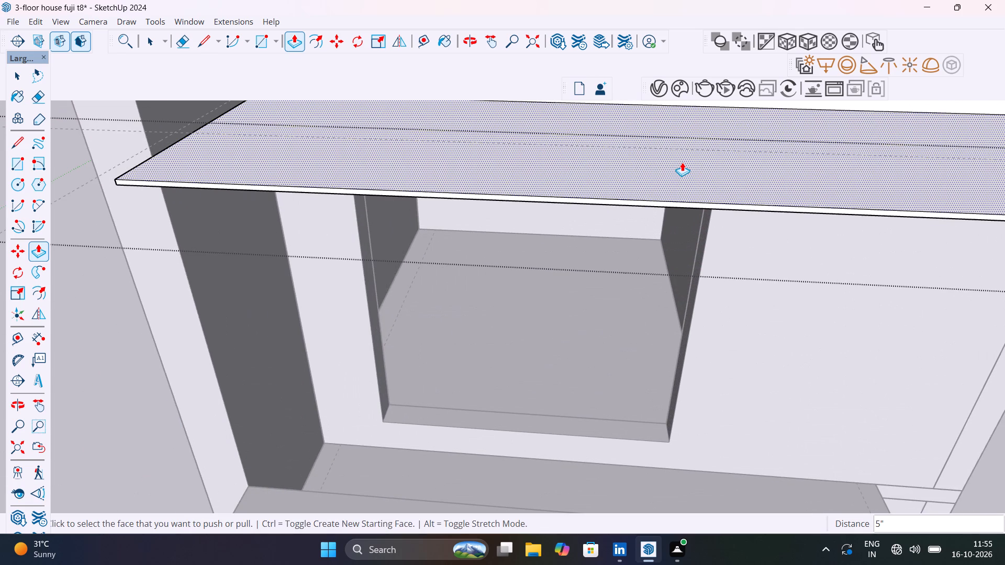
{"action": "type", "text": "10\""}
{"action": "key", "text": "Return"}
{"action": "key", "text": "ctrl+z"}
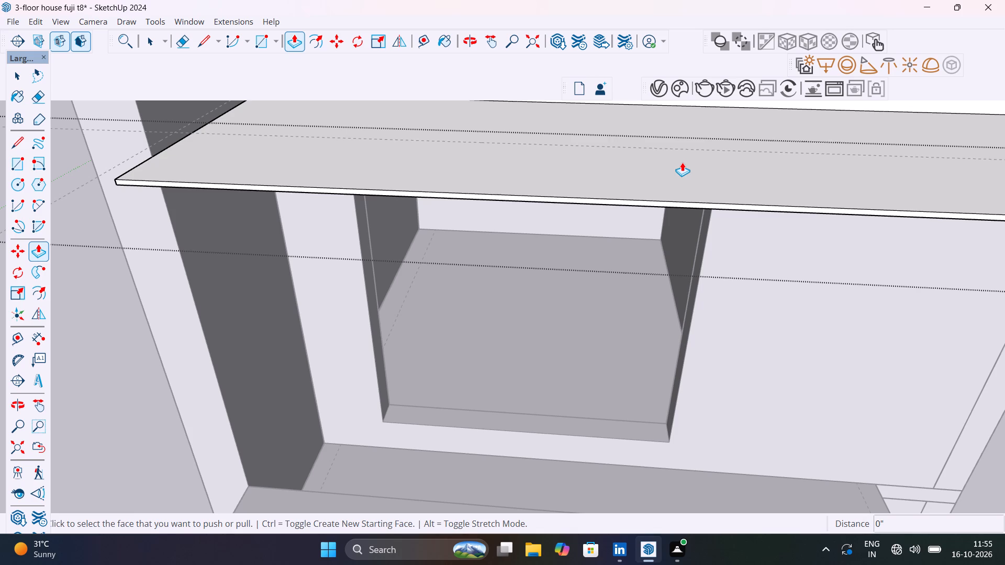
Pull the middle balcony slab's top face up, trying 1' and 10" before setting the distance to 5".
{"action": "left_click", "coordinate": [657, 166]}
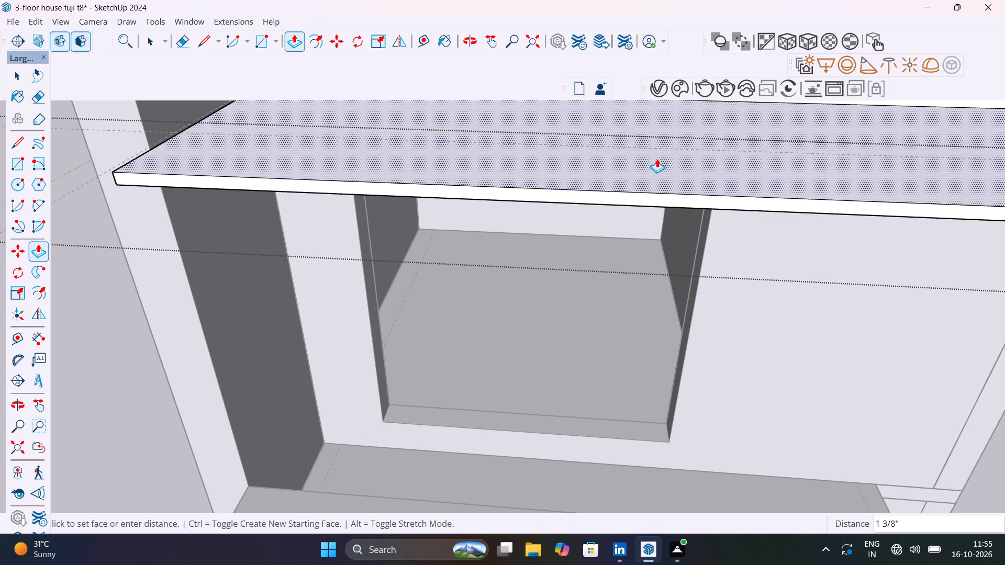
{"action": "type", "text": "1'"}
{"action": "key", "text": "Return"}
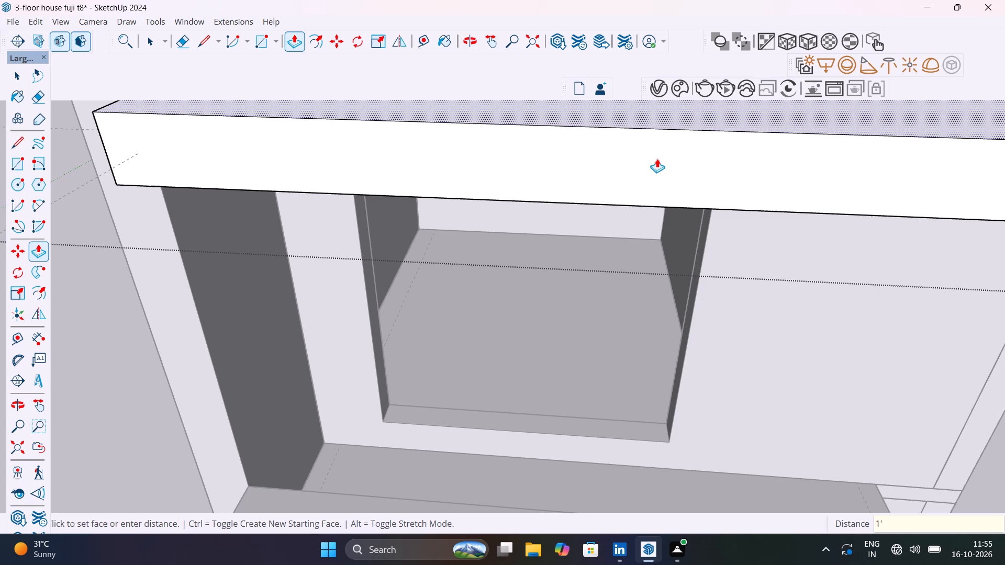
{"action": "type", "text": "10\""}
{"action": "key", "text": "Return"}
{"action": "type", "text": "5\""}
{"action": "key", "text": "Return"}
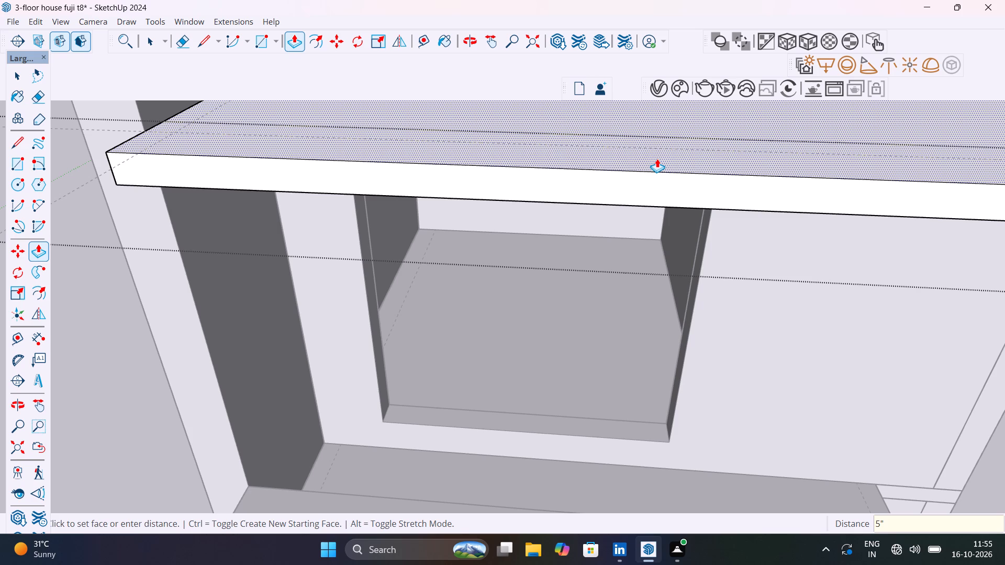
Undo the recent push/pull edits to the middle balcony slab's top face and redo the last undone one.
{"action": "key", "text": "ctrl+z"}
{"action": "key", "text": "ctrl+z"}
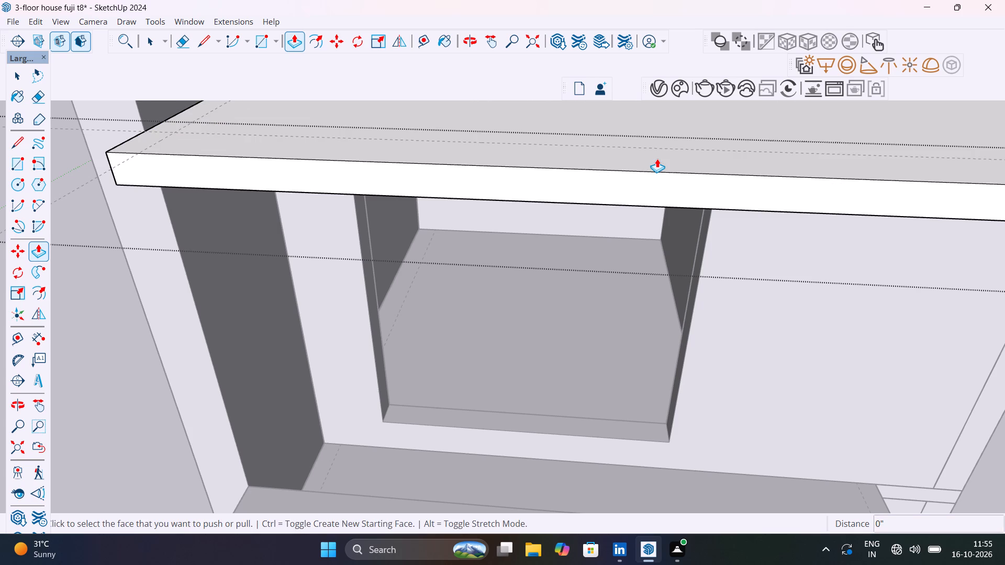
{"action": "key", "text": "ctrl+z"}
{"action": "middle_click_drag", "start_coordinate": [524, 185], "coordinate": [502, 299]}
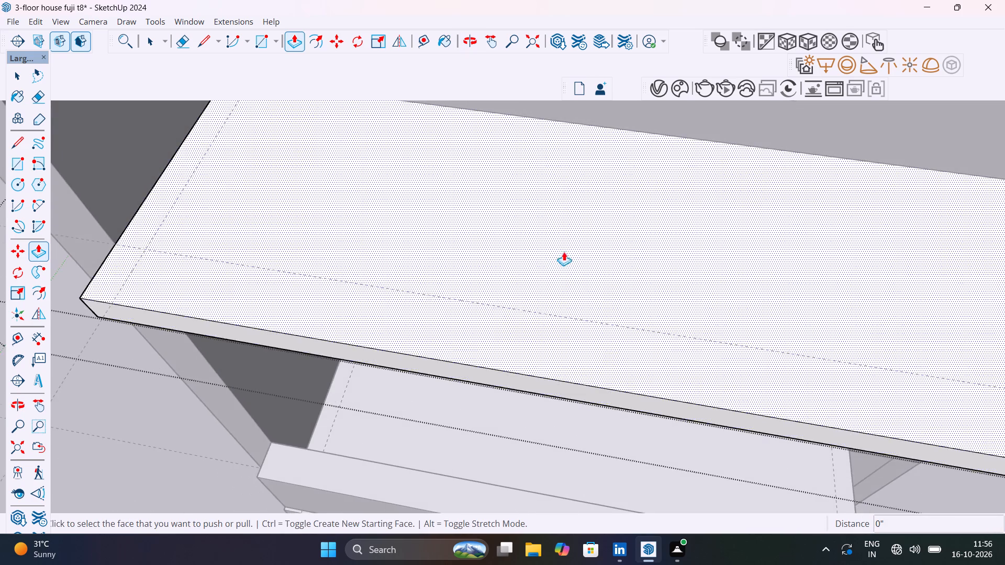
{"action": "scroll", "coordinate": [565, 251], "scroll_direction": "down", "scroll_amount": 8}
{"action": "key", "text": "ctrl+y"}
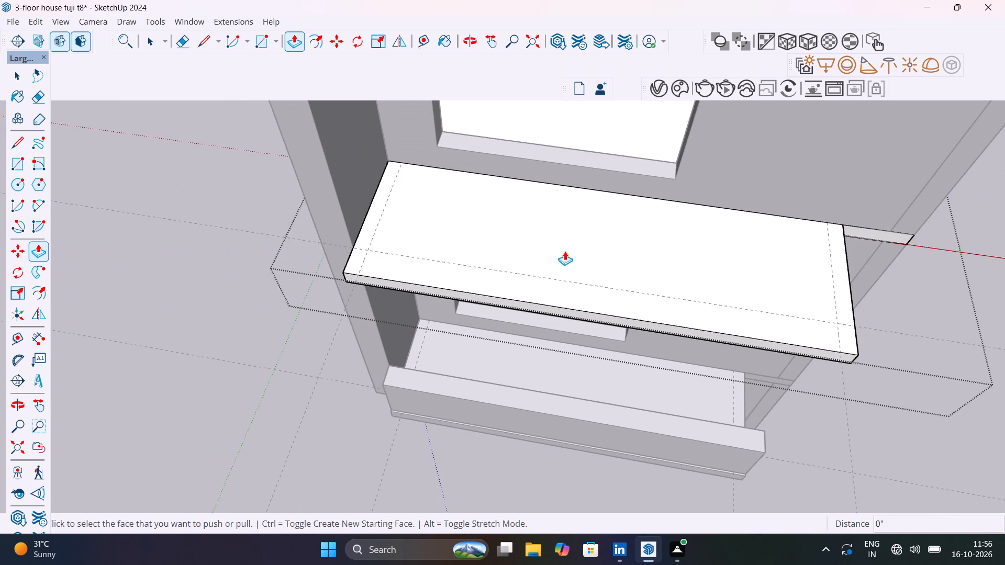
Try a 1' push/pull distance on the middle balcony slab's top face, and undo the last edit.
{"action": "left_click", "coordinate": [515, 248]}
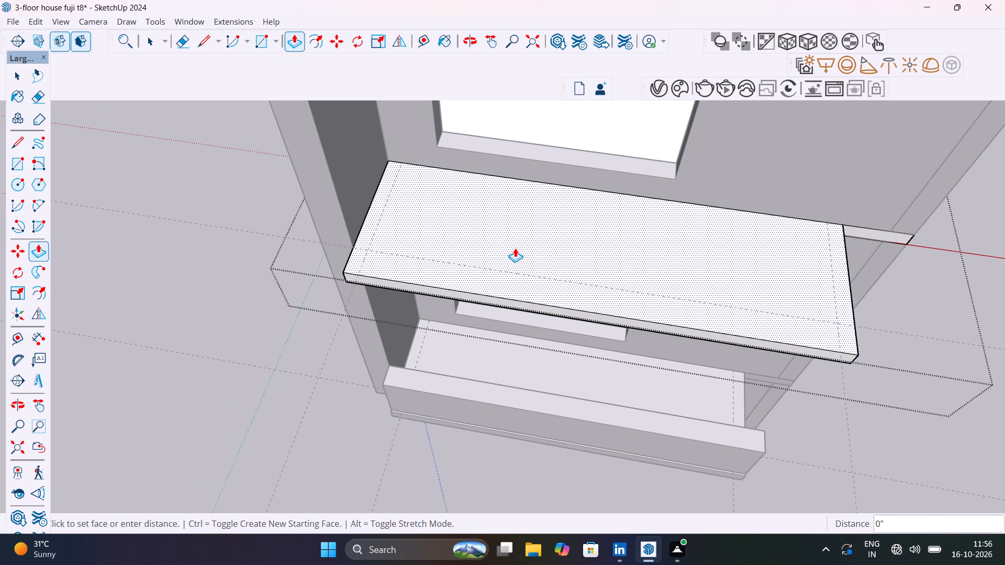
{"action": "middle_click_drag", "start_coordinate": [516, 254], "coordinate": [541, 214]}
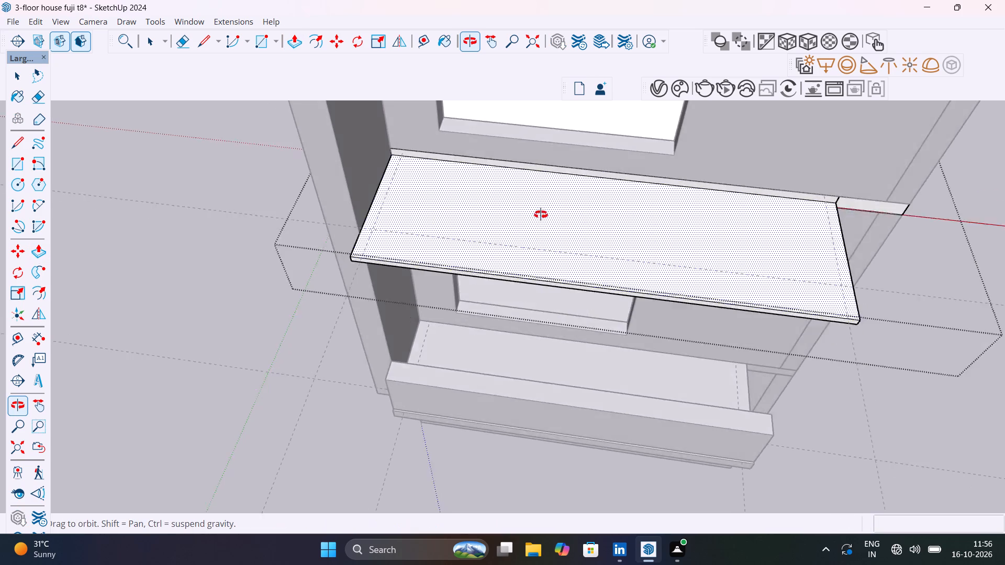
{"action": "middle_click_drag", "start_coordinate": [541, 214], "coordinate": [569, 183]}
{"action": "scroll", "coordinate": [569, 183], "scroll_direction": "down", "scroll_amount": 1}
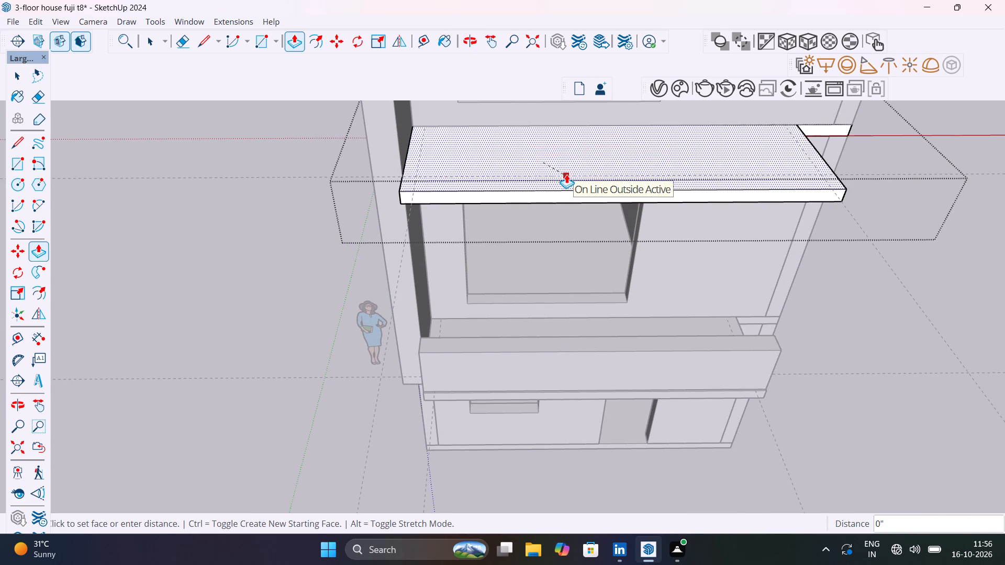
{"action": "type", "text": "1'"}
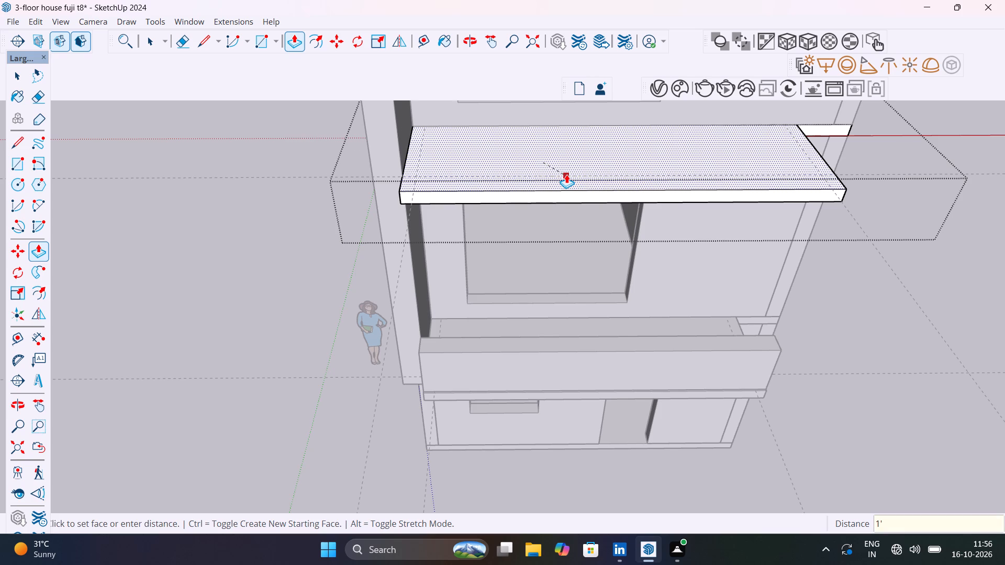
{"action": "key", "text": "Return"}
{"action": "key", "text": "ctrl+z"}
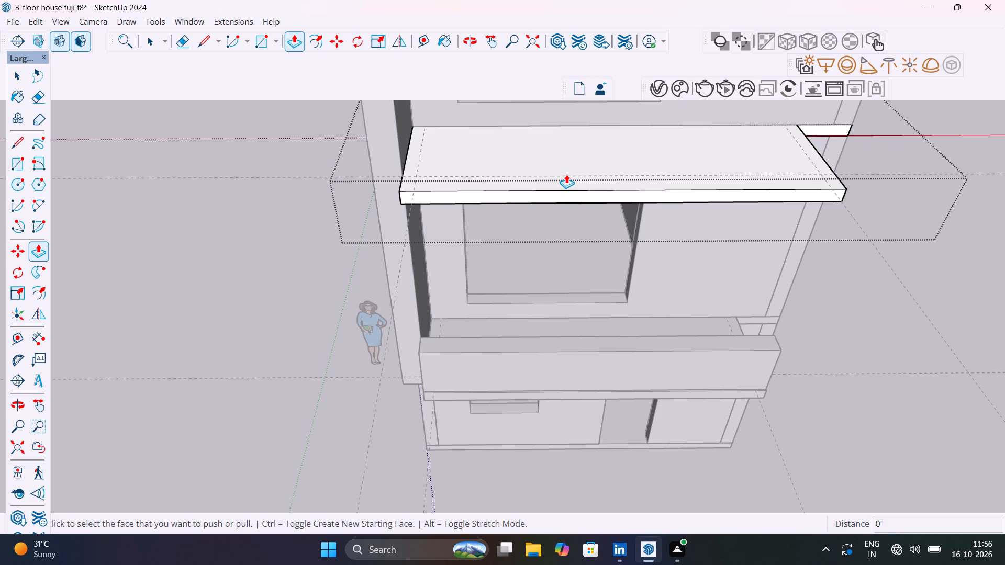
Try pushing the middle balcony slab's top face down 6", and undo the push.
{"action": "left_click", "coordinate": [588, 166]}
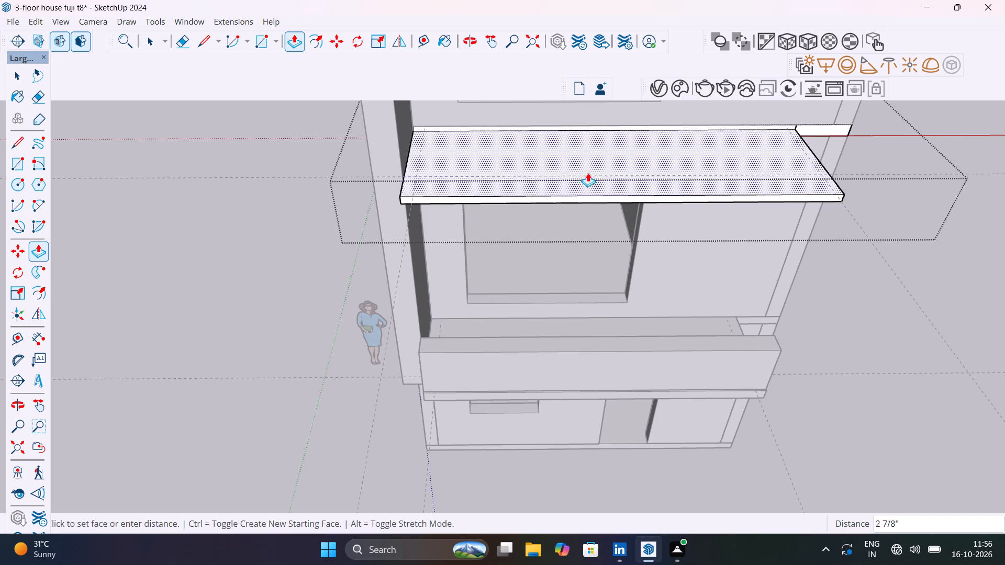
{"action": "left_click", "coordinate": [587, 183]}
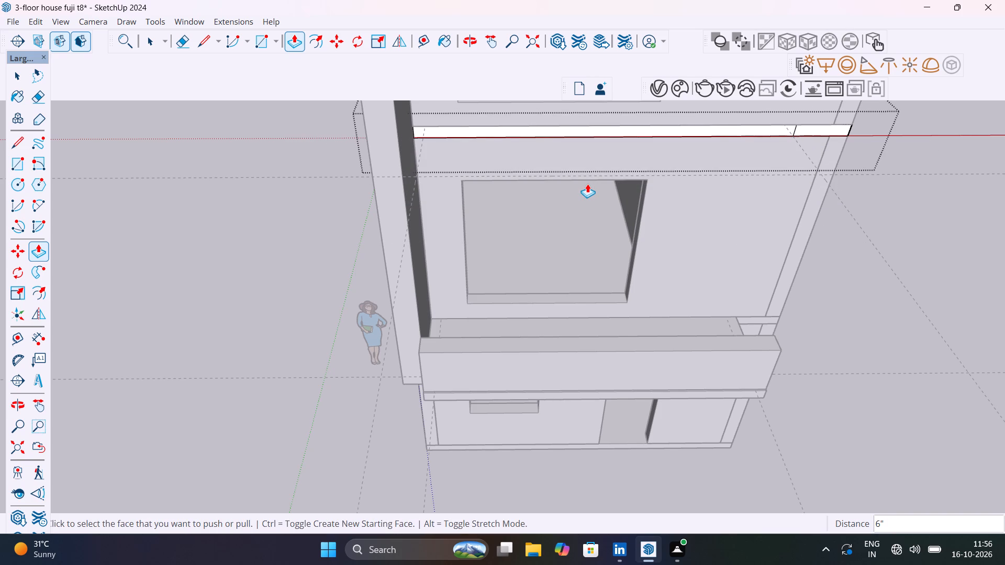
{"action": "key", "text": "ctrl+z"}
Push the middle balcony slab's top face down about 3 9/16" and close the slab group.
{"action": "left_click", "coordinate": [590, 178]}
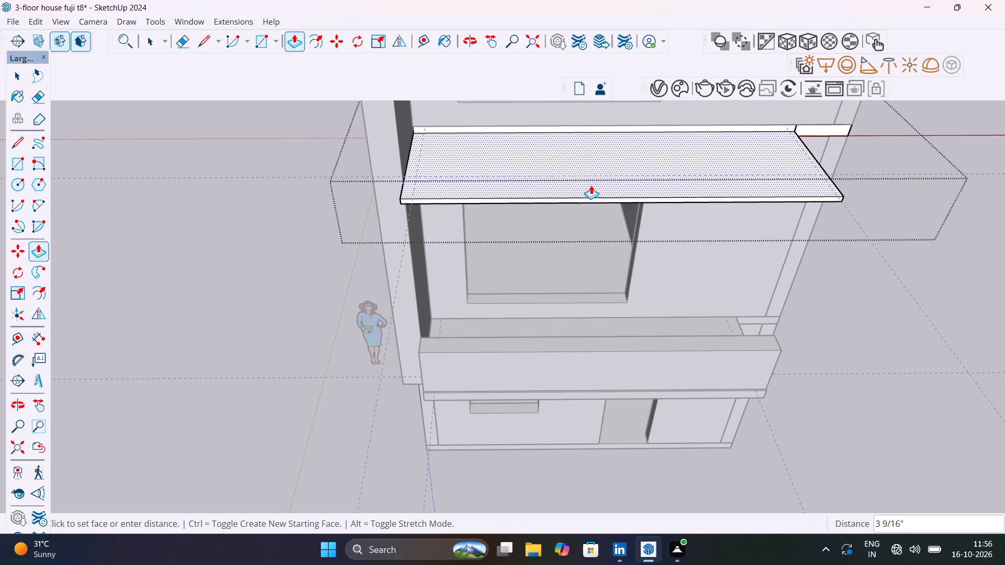
{"action": "left_click", "coordinate": [591, 186]}
{"action": "scroll", "coordinate": [588, 241], "scroll_direction": "down", "scroll_amount": 6}
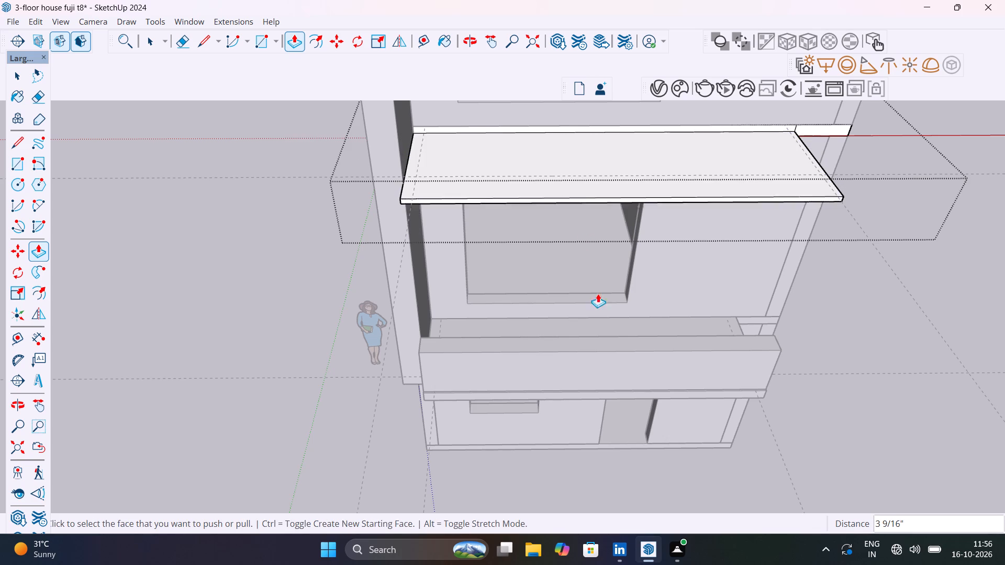
{"action": "middle_click_drag", "start_coordinate": [617, 287], "coordinate": [710, 152]}
{"action": "scroll", "coordinate": [617, 287], "scroll_direction": "down", "scroll_amount": 1}
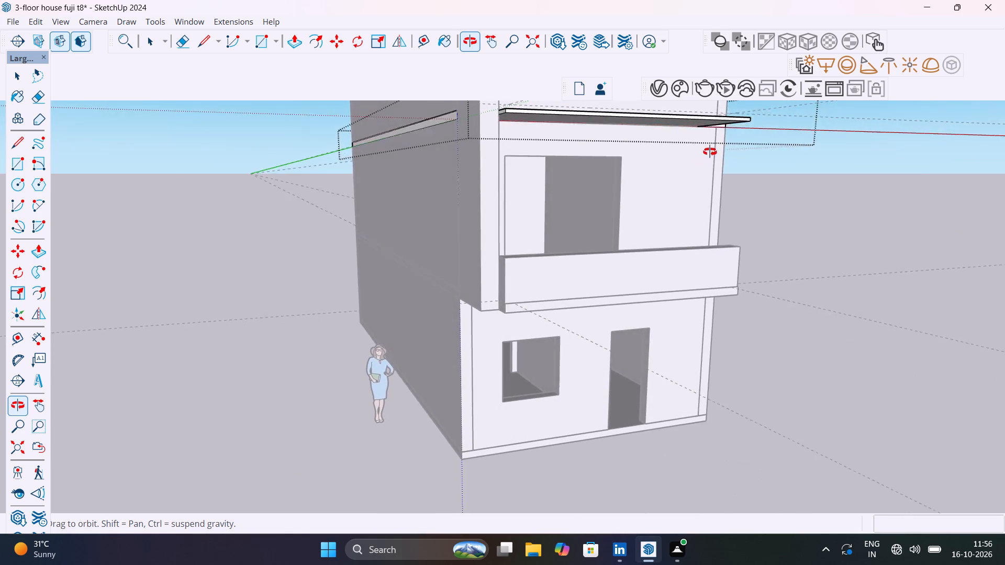
{"action": "middle_click_drag", "start_coordinate": [710, 152], "coordinate": [745, 169]}
{"action": "scroll", "coordinate": [745, 169], "scroll_direction": "up", "scroll_amount": 1}
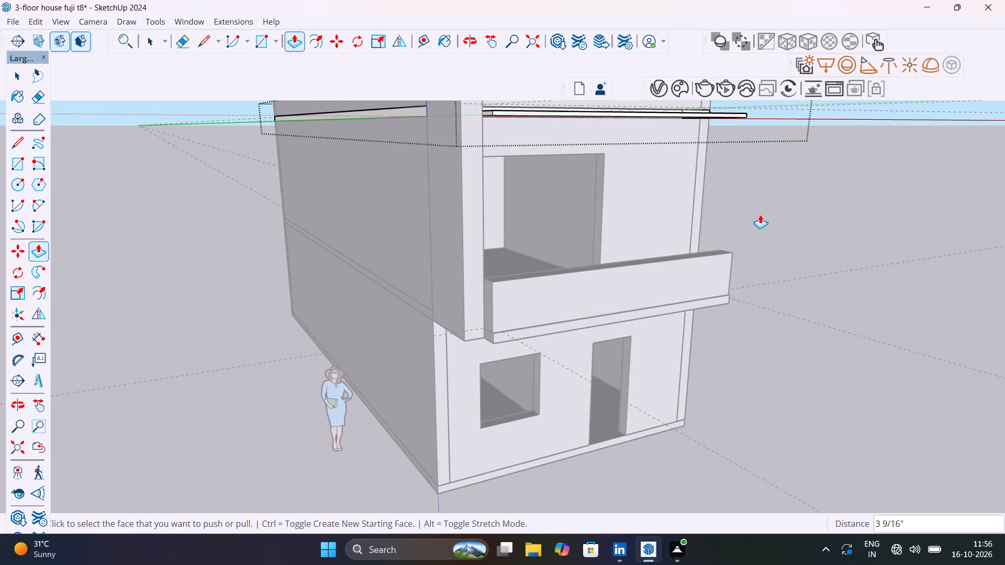
{"action": "key", "text": "space"}
{"action": "left_click", "coordinate": [824, 219]}
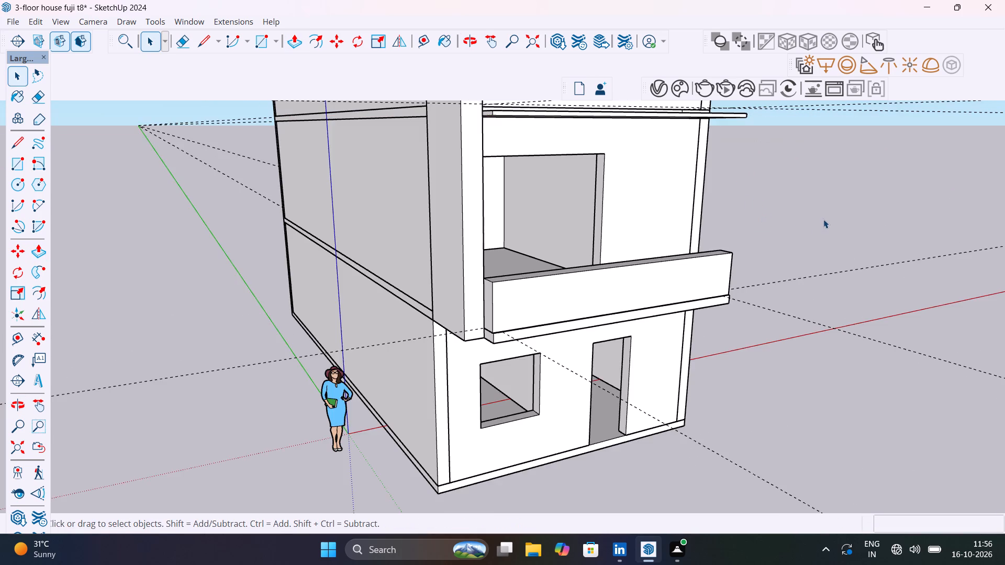
Hide the lowest balcony's parapet group.
{"action": "scroll", "coordinate": [812, 220], "scroll_direction": "down", "scroll_amount": 4}
{"action": "middle_click_drag", "start_coordinate": [812, 220], "coordinate": [671, 266]}
{"action": "scroll", "coordinate": [651, 315], "scroll_direction": "up", "scroll_amount": 5}
{"action": "left_click", "coordinate": [650, 335]}
{"action": "right_click", "coordinate": [650, 335]}
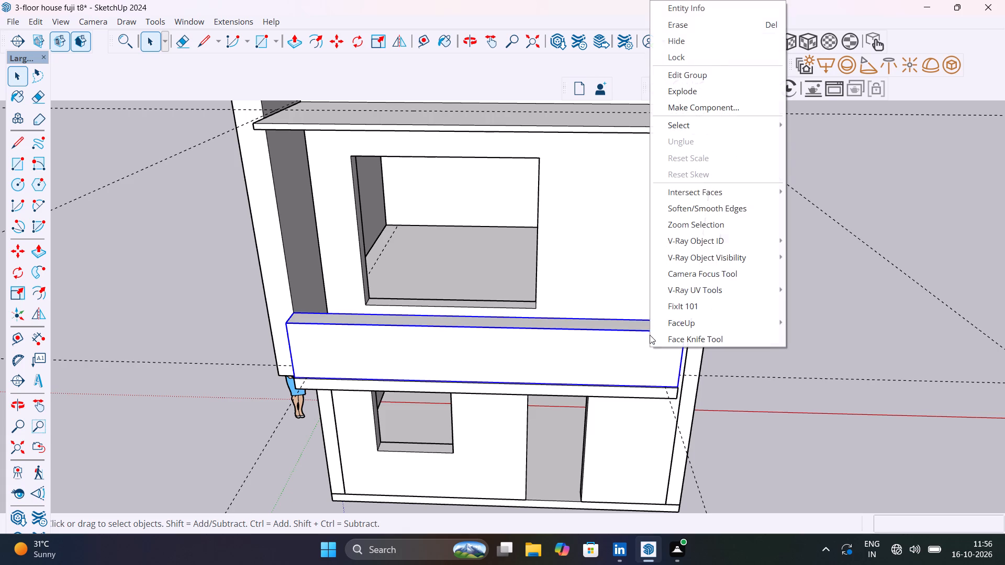
{"action": "left_click", "coordinate": [703, 38]}
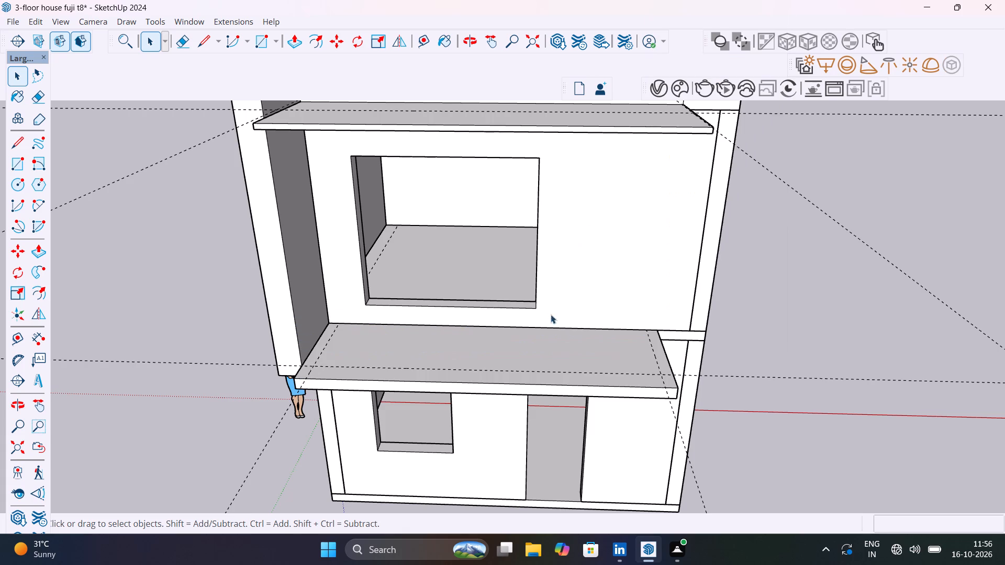
Inside the lowest balcony slab's group, trace its projecting top face with a rectangle about 15' 6 11/16" by 4' 11 3/4".
{"action": "double_click", "coordinate": [557, 344]}
{"action": "scroll", "coordinate": [560, 344], "scroll_direction": "down", "scroll_amount": 5}
{"action": "middle_click_drag", "start_coordinate": [577, 352], "coordinate": [451, 343]}
{"action": "scroll", "coordinate": [362, 304], "scroll_direction": "up", "scroll_amount": 5}
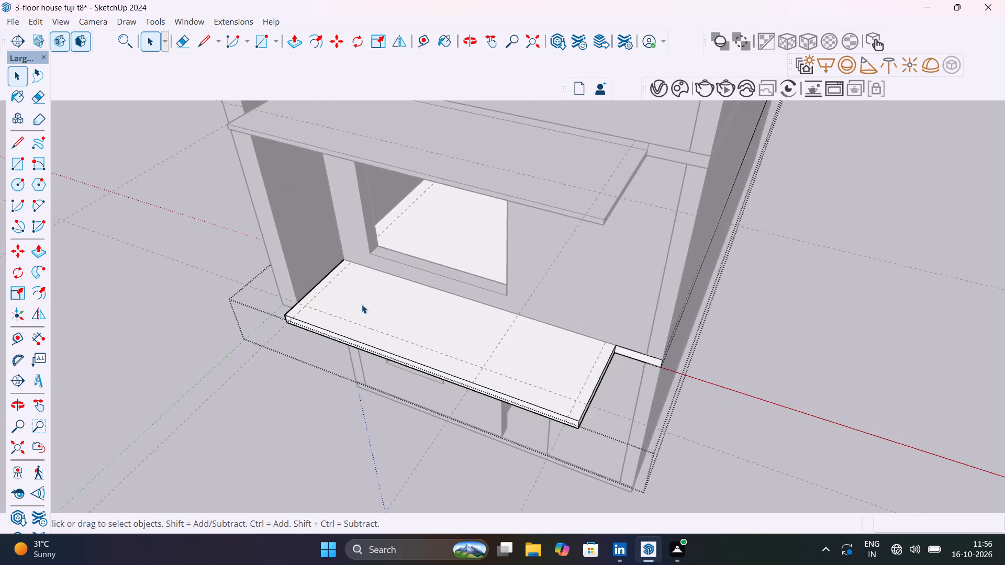
{"action": "key", "text": "r"}
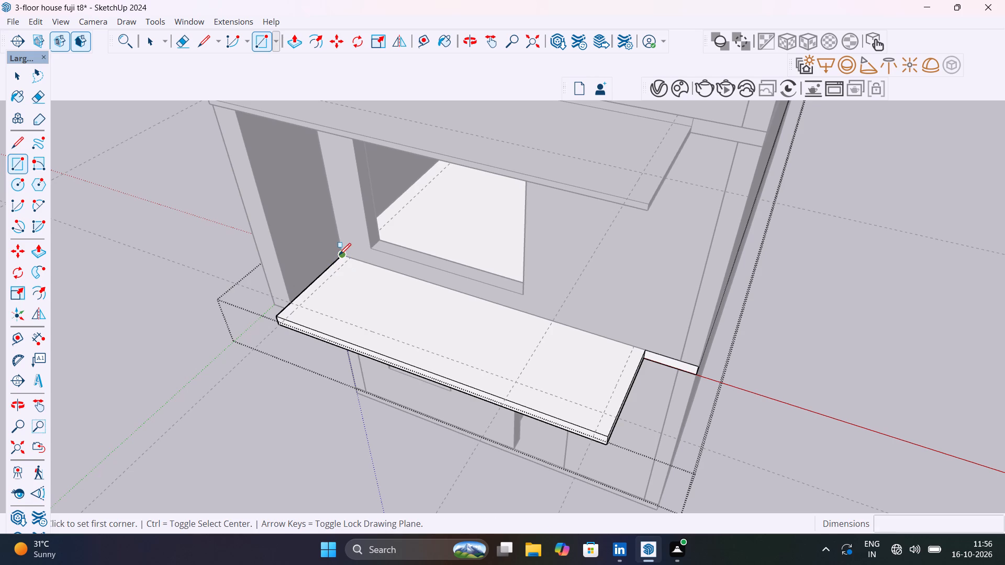
{"action": "left_click", "coordinate": [339, 255]}
{"action": "left_click", "coordinate": [607, 436]}
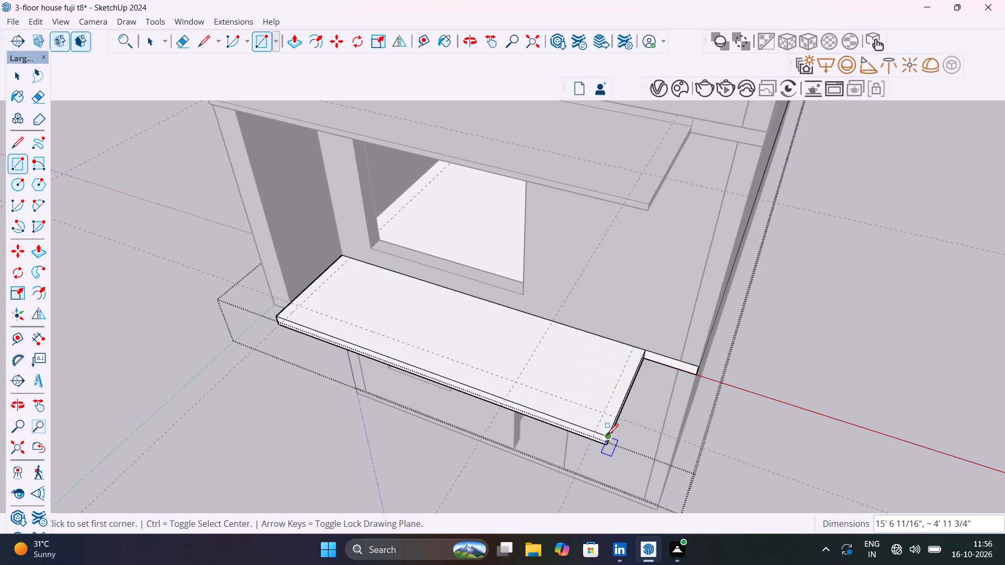
{"action": "key", "text": "space"}
Push the traced top face of the lowest balcony slab down about 2 11/16" and close the group.
{"action": "middle_click_drag", "start_coordinate": [571, 375], "coordinate": [639, 296]}
{"action": "left_click", "coordinate": [644, 310]}
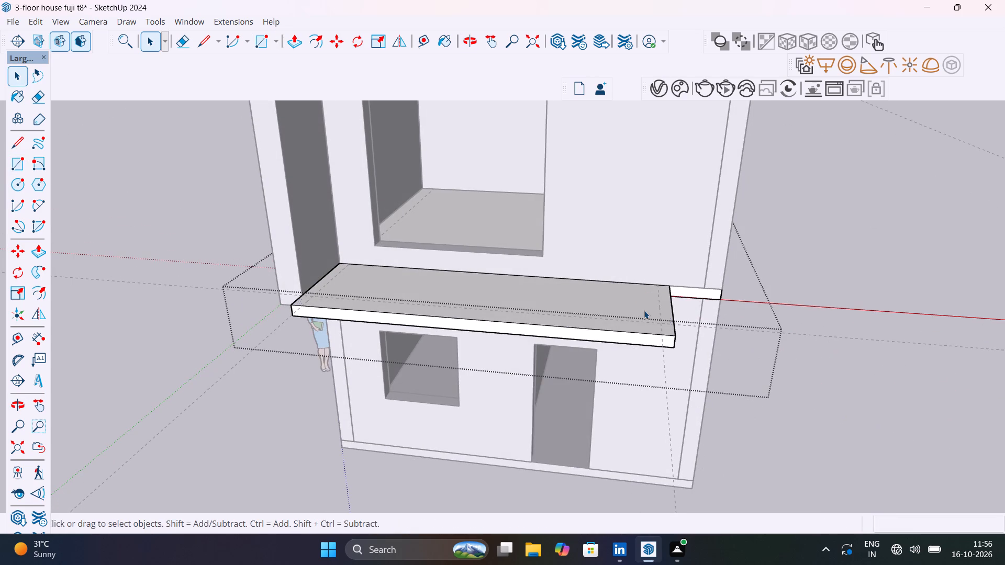
{"action": "key", "text": "p"}
{"action": "left_click", "coordinate": [644, 310]}
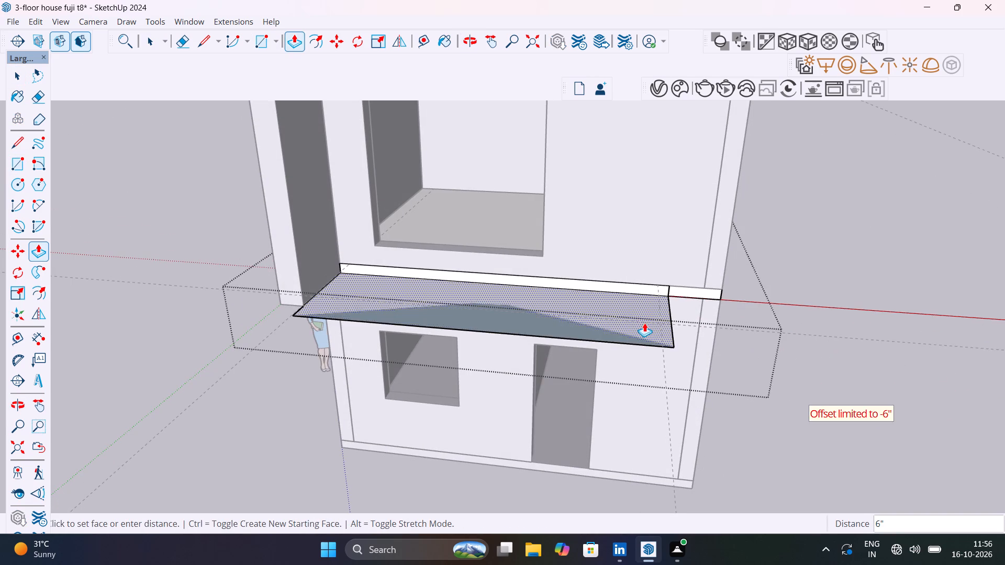
{"action": "scroll", "coordinate": [644, 323], "scroll_direction": "down", "scroll_amount": 11}
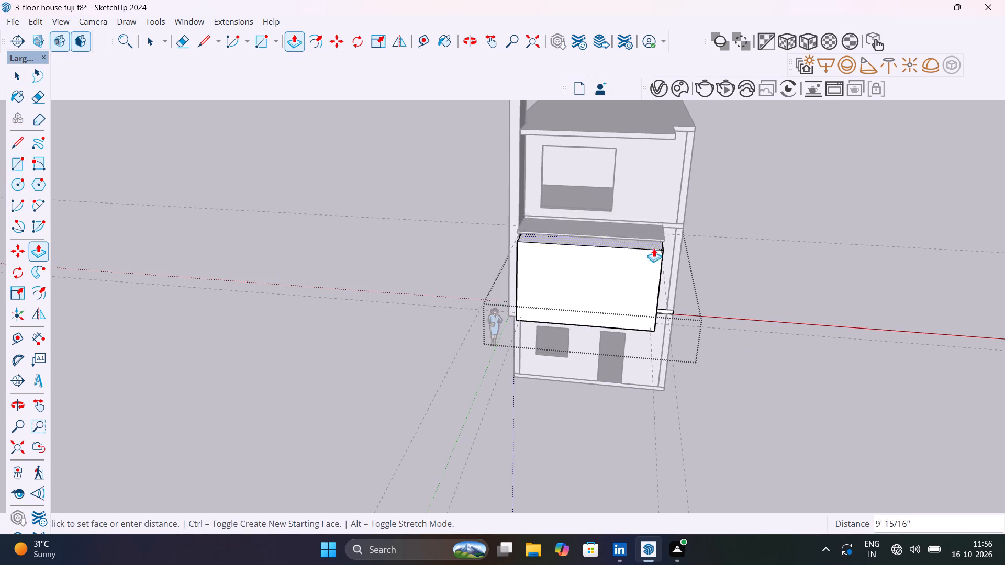
{"action": "scroll", "coordinate": [650, 319], "scroll_direction": "up", "scroll_amount": 5}
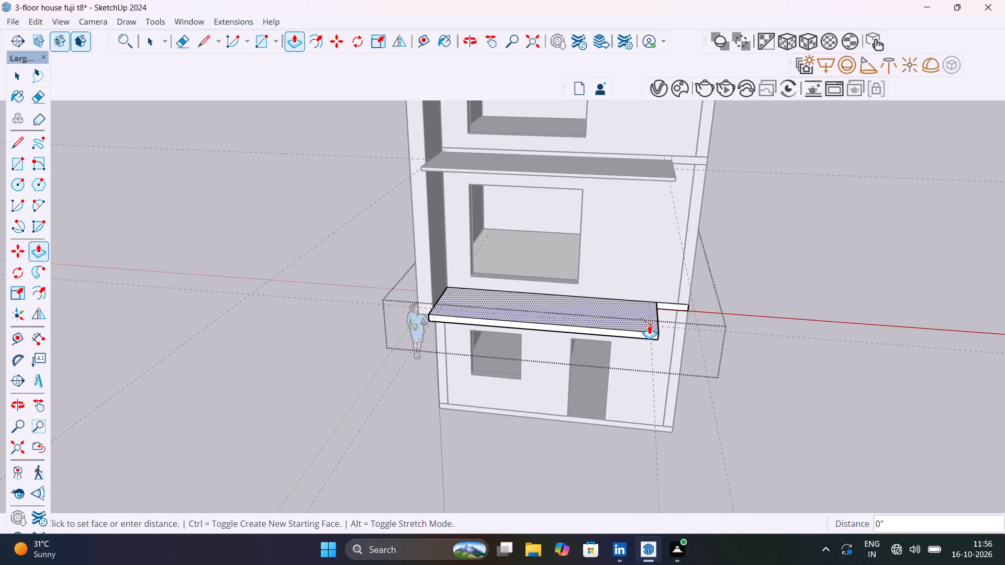
{"action": "scroll", "coordinate": [649, 327], "scroll_direction": "up", "scroll_amount": 6}
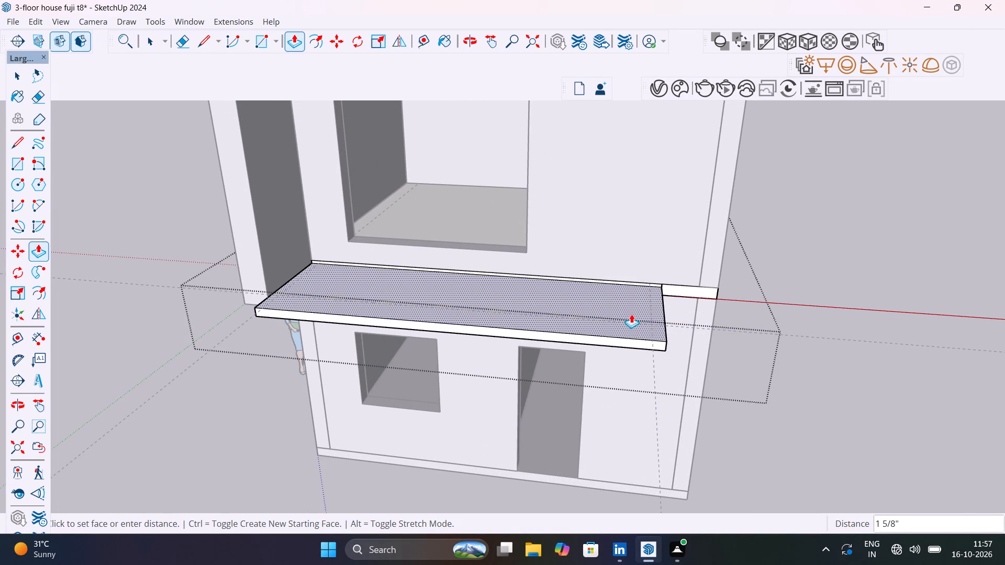
{"action": "left_click", "coordinate": [631, 315]}
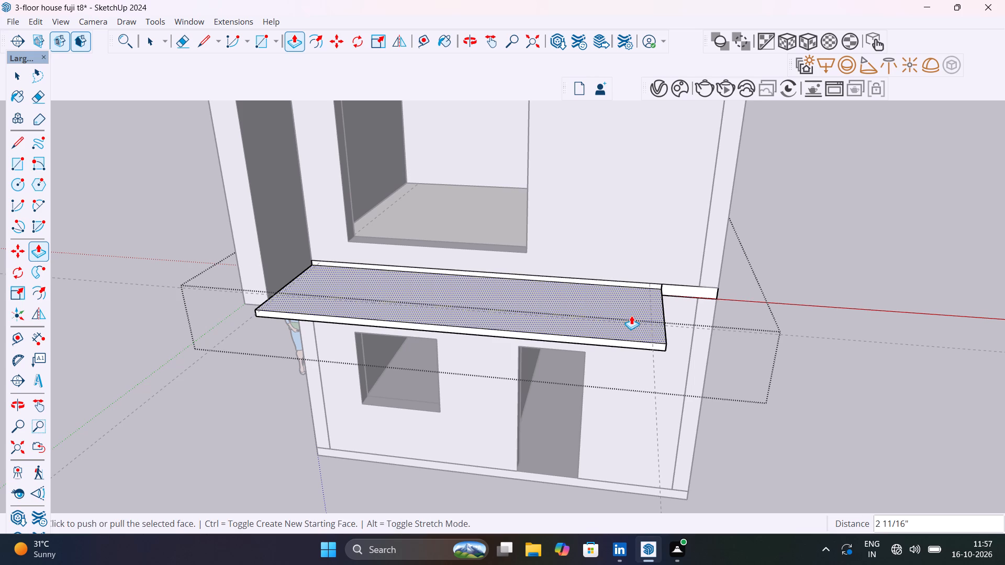
{"action": "key", "text": "space"}
{"action": "left_click", "coordinate": [840, 261]}
Delete all construction guides from the model.
{"action": "scroll", "coordinate": [734, 341], "scroll_direction": "down", "scroll_amount": 6}
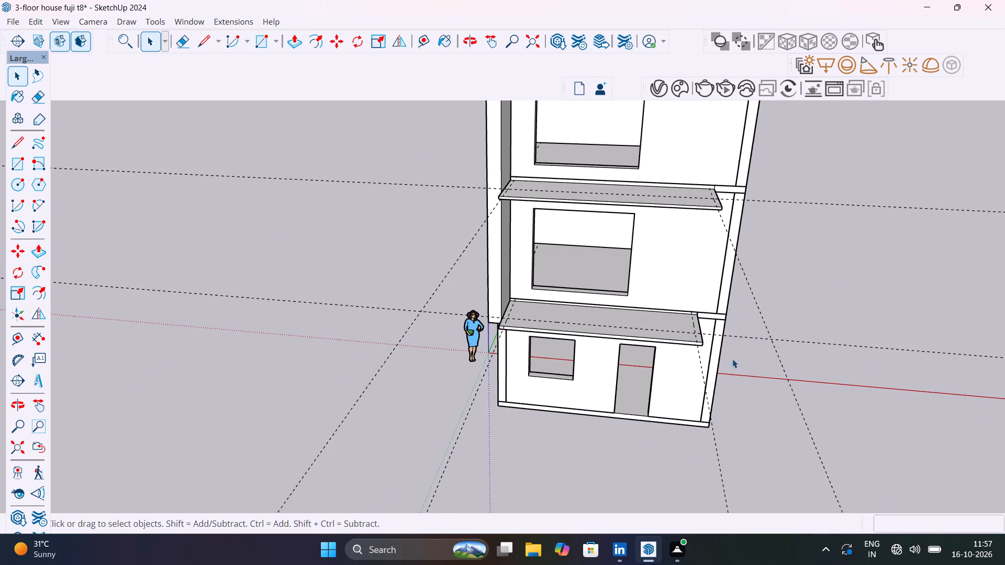
{"action": "middle_click_drag", "start_coordinate": [732, 359], "coordinate": [749, 293]}
{"action": "left_click", "coordinate": [379, 295]}
{"action": "scroll", "coordinate": [303, 88], "scroll_direction": "up", "scroll_amount": 1}
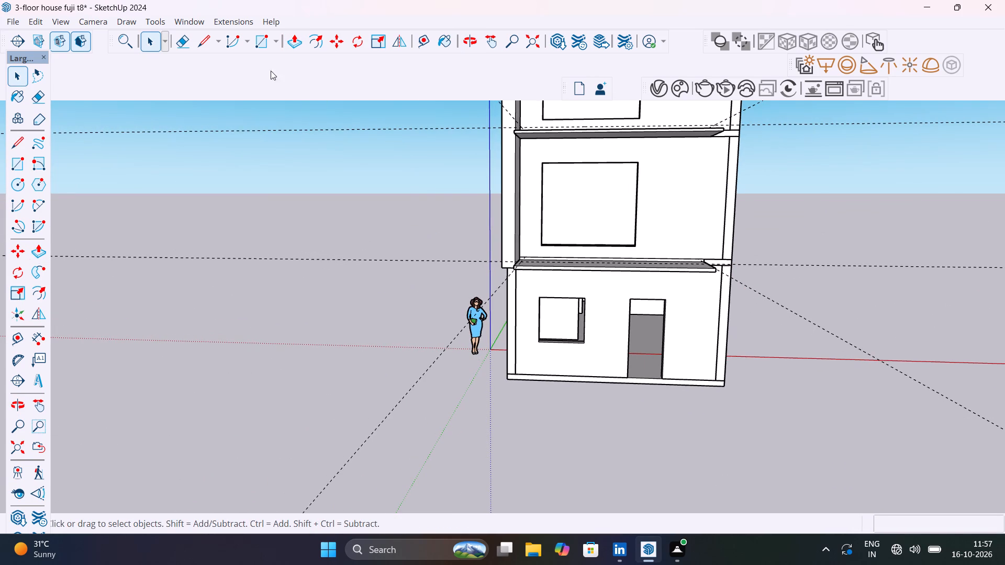
{"action": "left_click", "coordinate": [33, 19]}
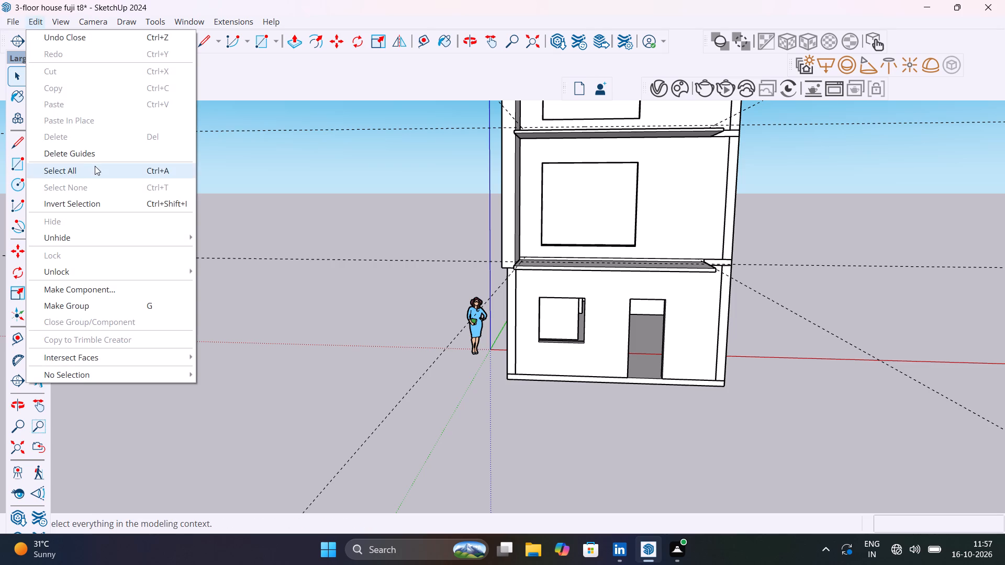
{"action": "left_click", "coordinate": [103, 152]}
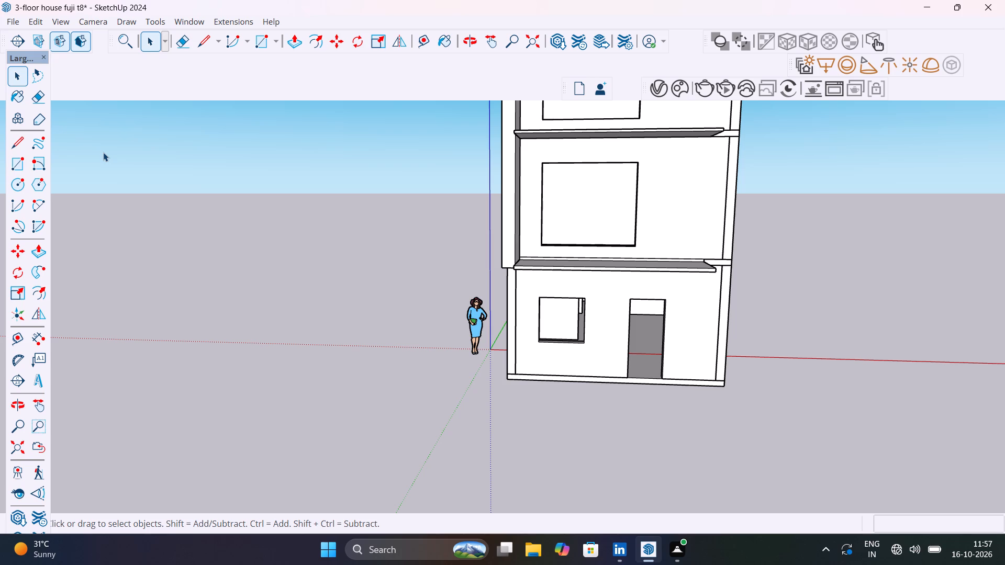
Unhide the last hidden object, the lowest balcony's parapet.
{"action": "left_click", "coordinate": [42, 20]}
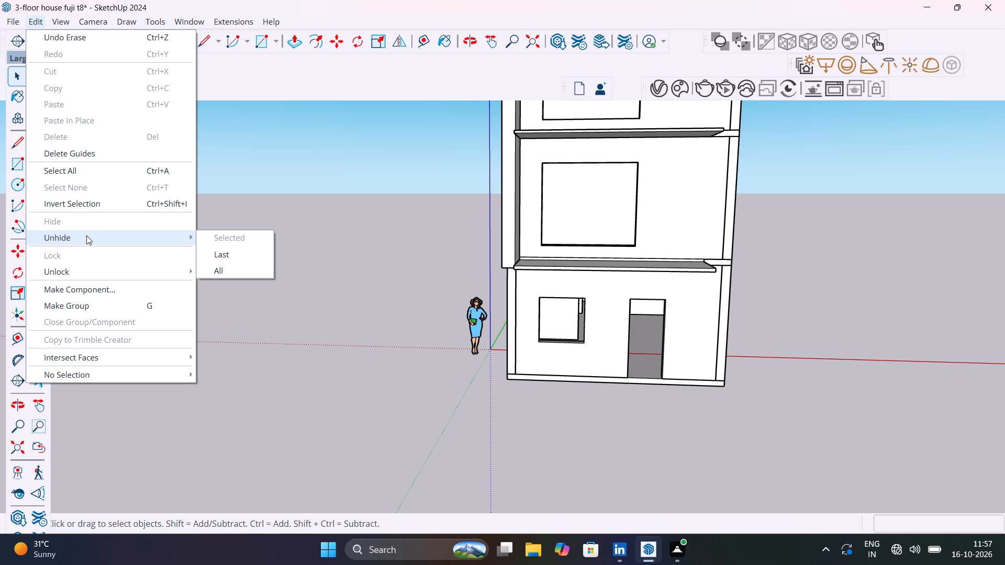
{"action": "left_click", "coordinate": [226, 255]}
Copy the lowest balcony's parapet straight up about 10' 2 7/16" onto the middle balcony slab, then clear the selection.
{"action": "middle_click_drag", "start_coordinate": [329, 234], "coordinate": [330, 238]}
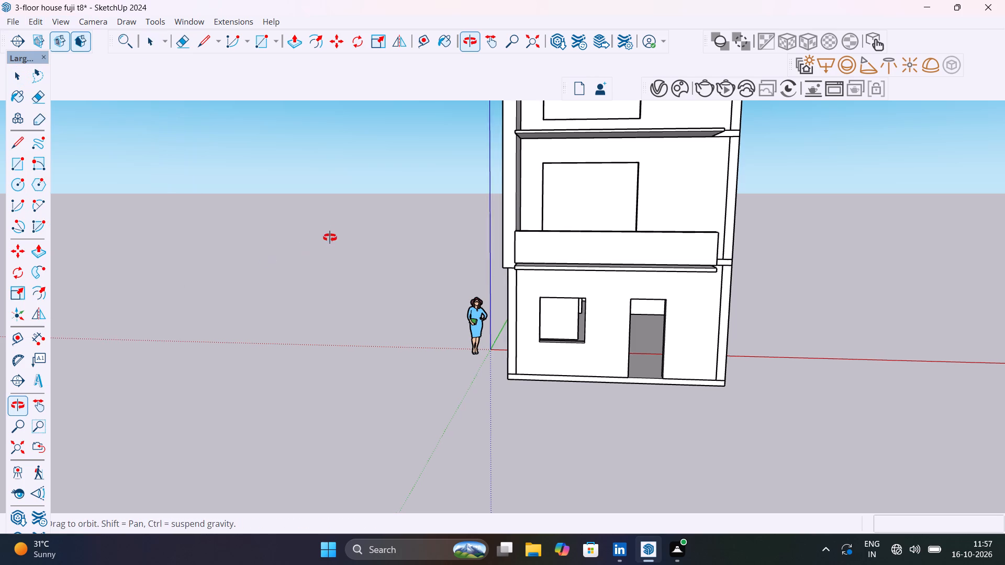
{"action": "middle_click_drag", "start_coordinate": [330, 238], "coordinate": [208, 289]}
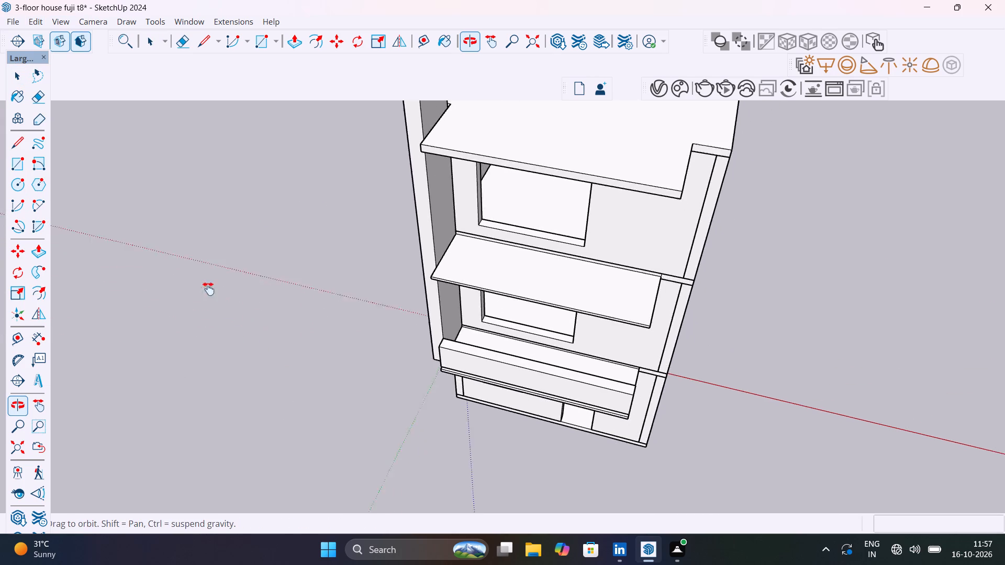
{"action": "middle_click_drag", "start_coordinate": [208, 289], "coordinate": [120, 230]}
{"action": "left_click", "coordinate": [421, 321]}
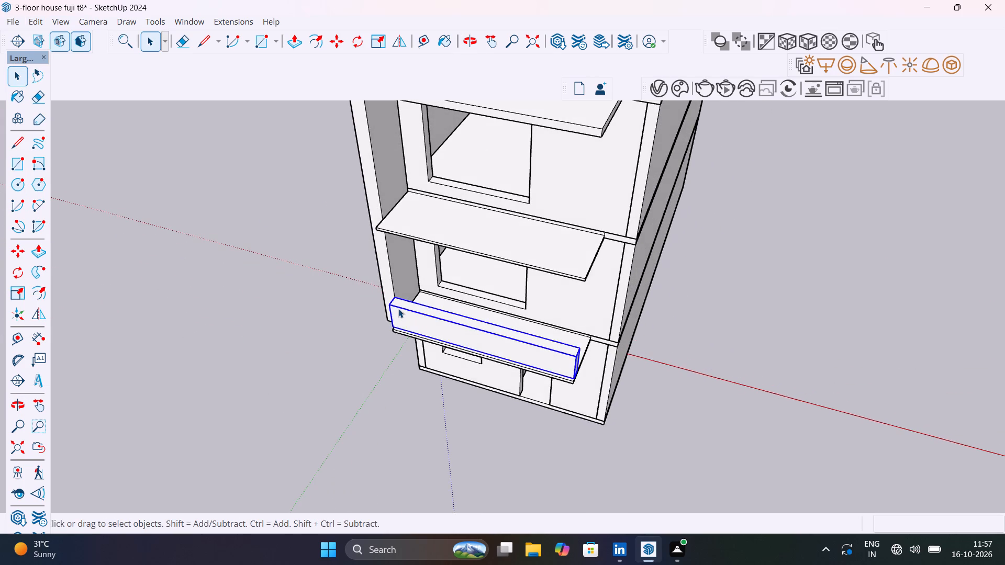
{"action": "scroll", "coordinate": [398, 309], "scroll_direction": "up", "scroll_amount": 9}
{"action": "key", "text": "m"}
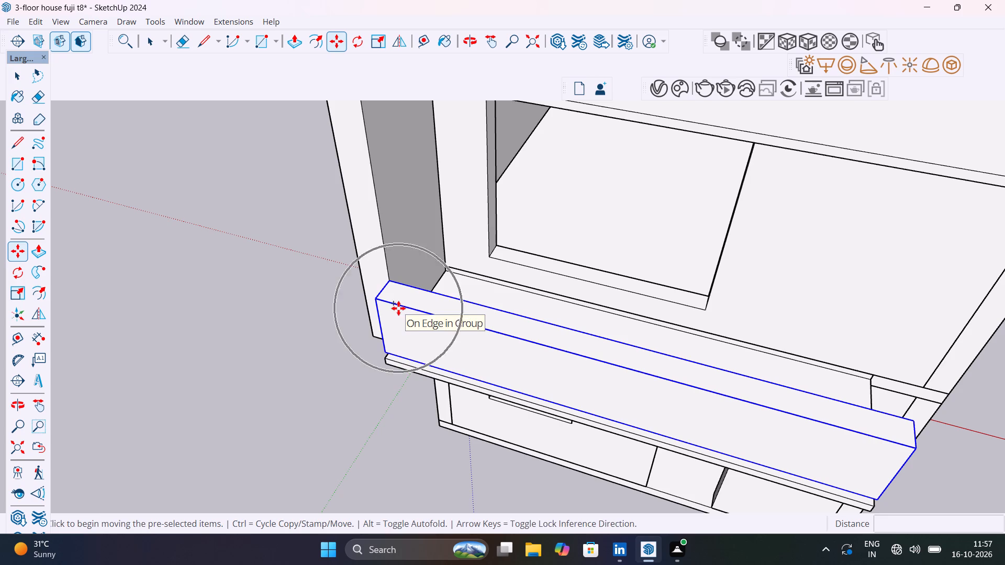
{"action": "middle_click_drag", "start_coordinate": [390, 318], "coordinate": [530, 213]}
{"action": "left_click", "coordinate": [464, 309]}
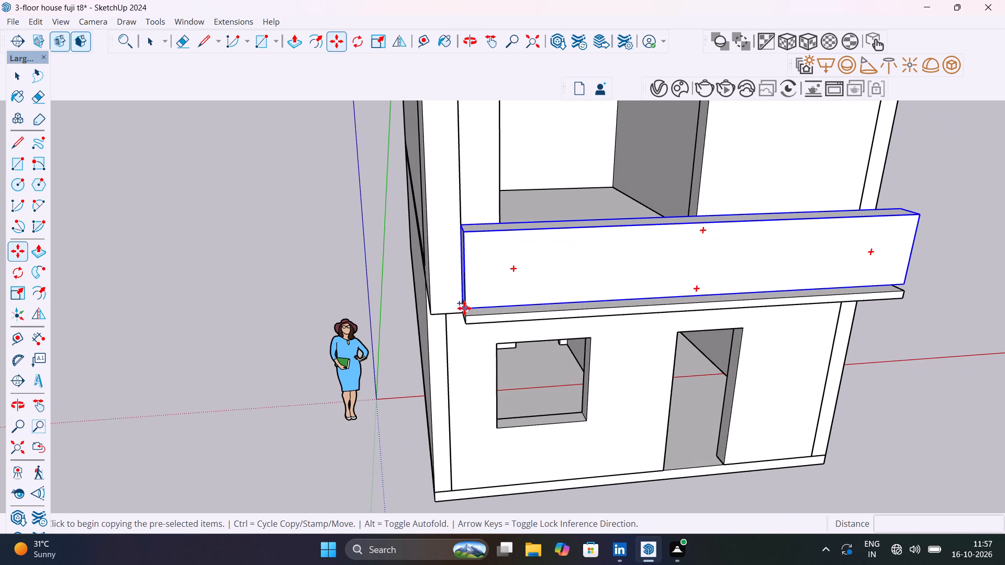
{"action": "scroll", "coordinate": [485, 259], "scroll_direction": "down", "scroll_amount": 12}
{"action": "scroll", "coordinate": [480, 168], "scroll_direction": "up", "scroll_amount": 5}
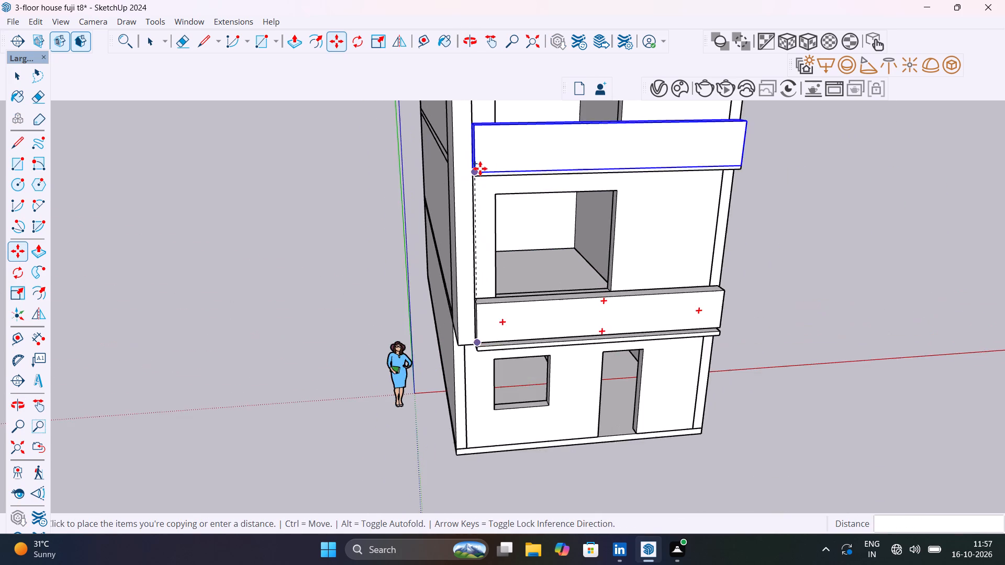
{"action": "scroll", "coordinate": [480, 168], "scroll_direction": "up", "scroll_amount": 1}
{"action": "middle_click_drag", "start_coordinate": [480, 168], "coordinate": [458, 229]}
{"action": "scroll", "coordinate": [458, 230], "scroll_direction": "up", "scroll_amount": 11}
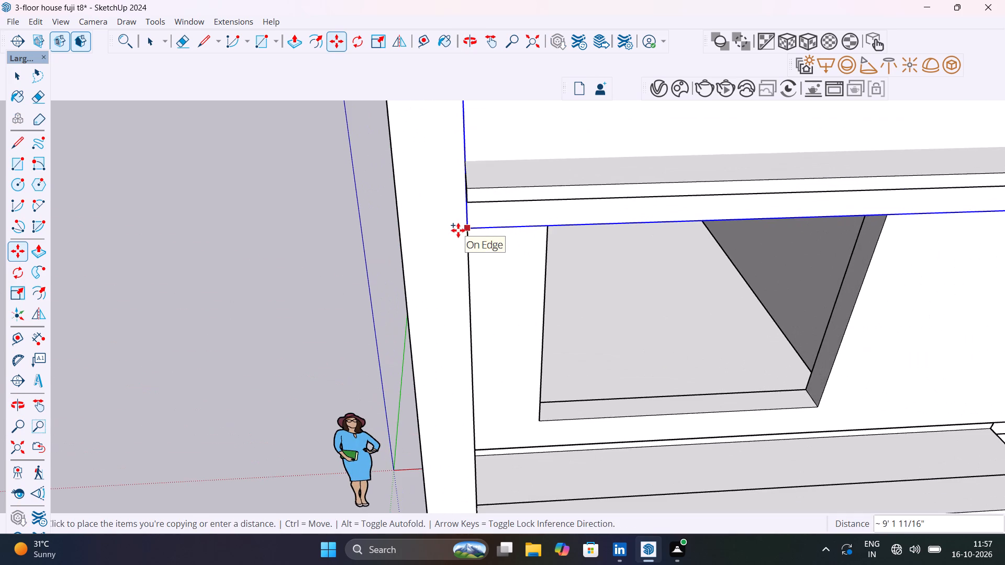
{"action": "scroll", "coordinate": [472, 182], "scroll_direction": "up", "scroll_amount": 13}
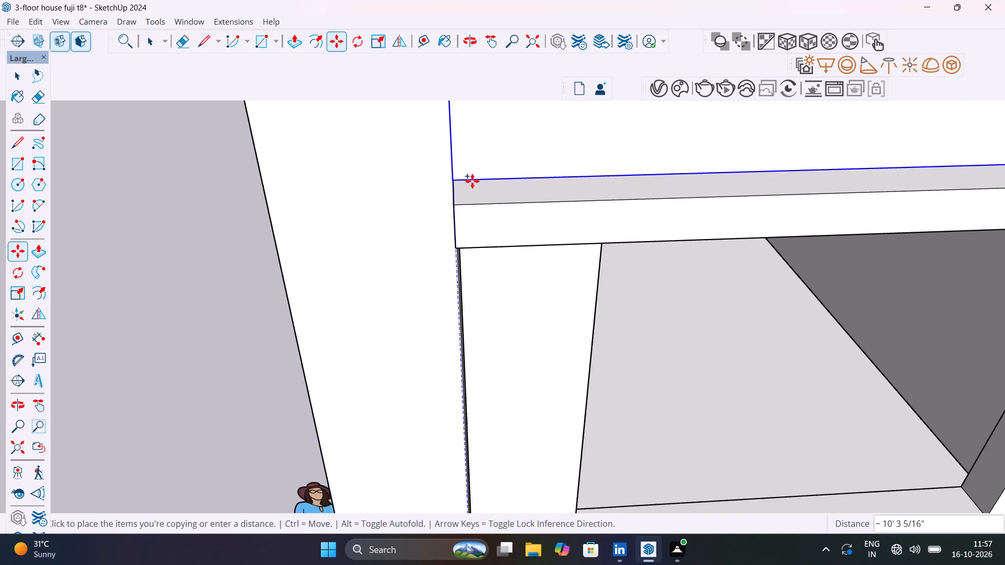
{"action": "scroll", "coordinate": [472, 181], "scroll_direction": "up", "scroll_amount": 3}
{"action": "middle_click_drag", "start_coordinate": [452, 198], "coordinate": [612, 157]}
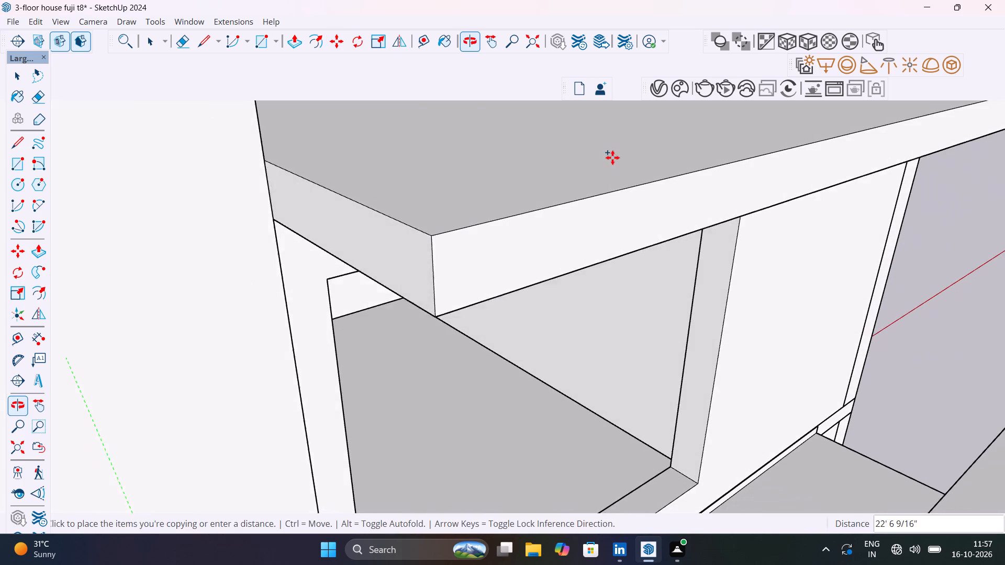
{"action": "scroll", "coordinate": [612, 157], "scroll_direction": "up", "scroll_amount": 1}
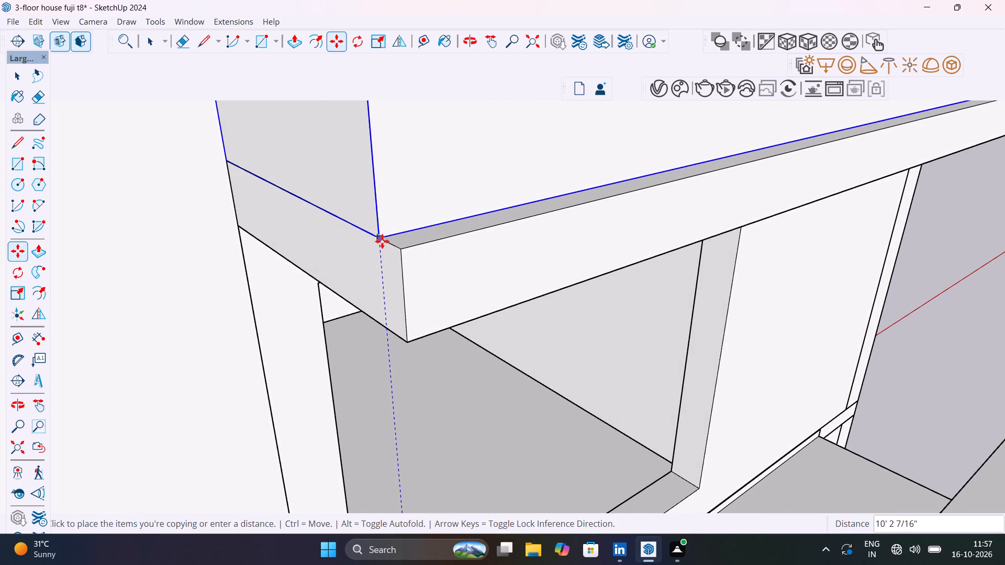
{"action": "left_click", "coordinate": [382, 241]}
{"action": "scroll", "coordinate": [449, 267], "scroll_direction": "down", "scroll_amount": 20}
{"action": "scroll", "coordinate": [449, 267], "scroll_direction": "down", "scroll_amount": 10}
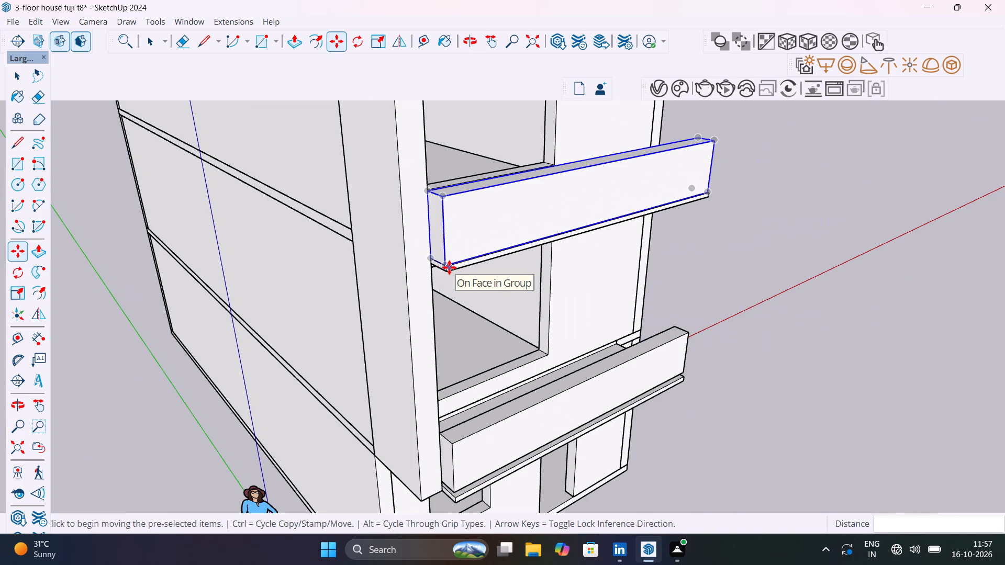
{"action": "key", "text": "space"}
{"action": "left_click", "coordinate": [776, 376]}
Place a vertical guide on the top floor's front wall, 1' from the window opening's edge on the side facing the notched slab corner.
{"action": "middle_click_drag", "start_coordinate": [703, 264], "coordinate": [524, 288]}
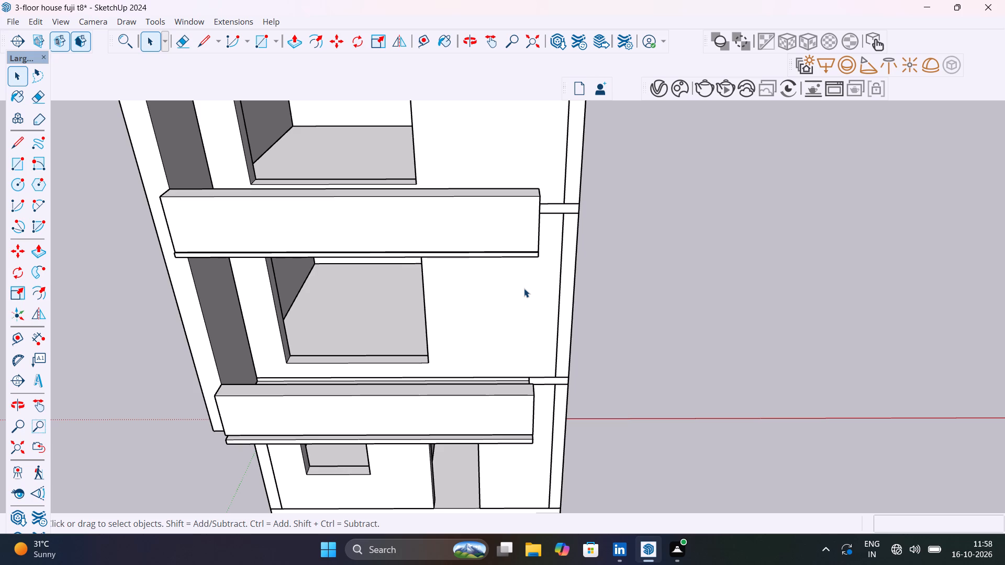
{"action": "scroll", "coordinate": [524, 288], "scroll_direction": "down", "scroll_amount": 8}
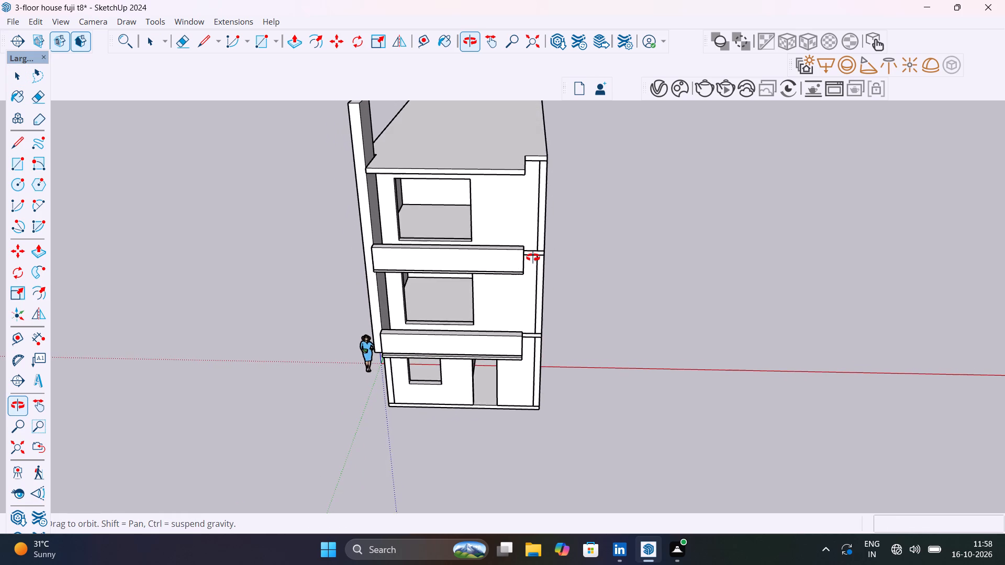
{"action": "scroll", "coordinate": [569, 273], "scroll_direction": "up", "scroll_amount": 2}
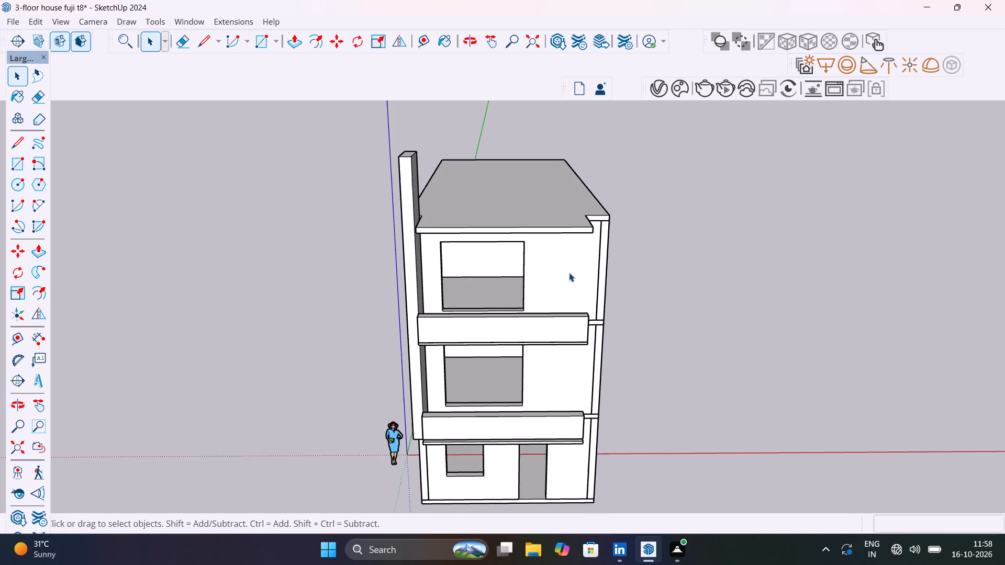
{"action": "scroll", "coordinate": [569, 273], "scroll_direction": "up", "scroll_amount": 8}
{"action": "key", "text": "t"}
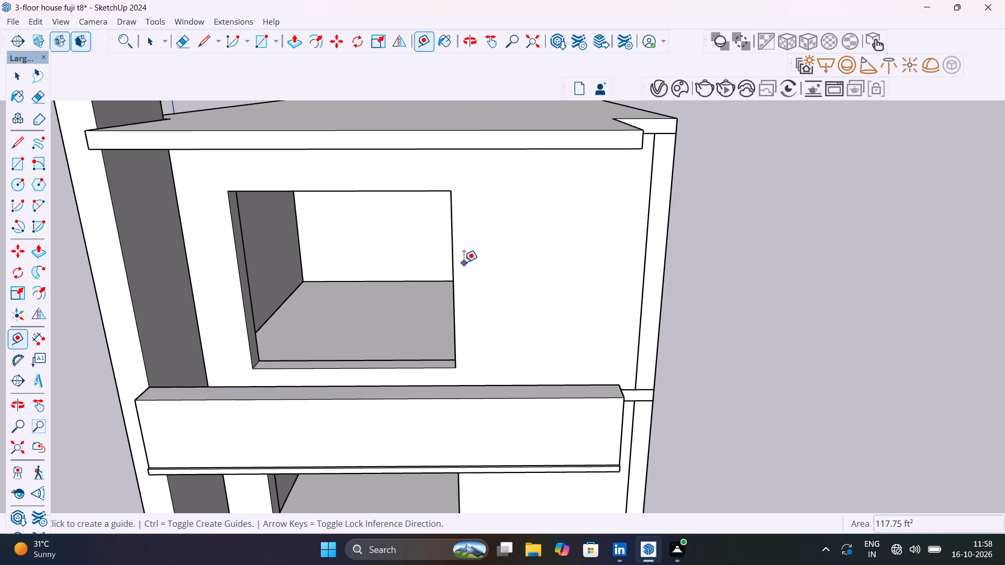
{"action": "left_click", "coordinate": [454, 255]}
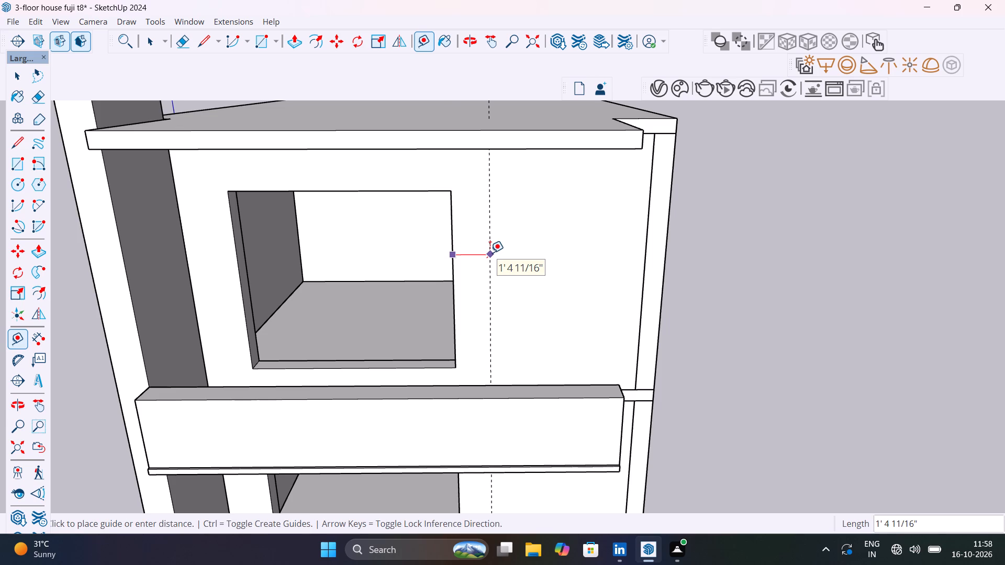
{"action": "type", "text": "1'"}
{"action": "key", "text": "Return"}
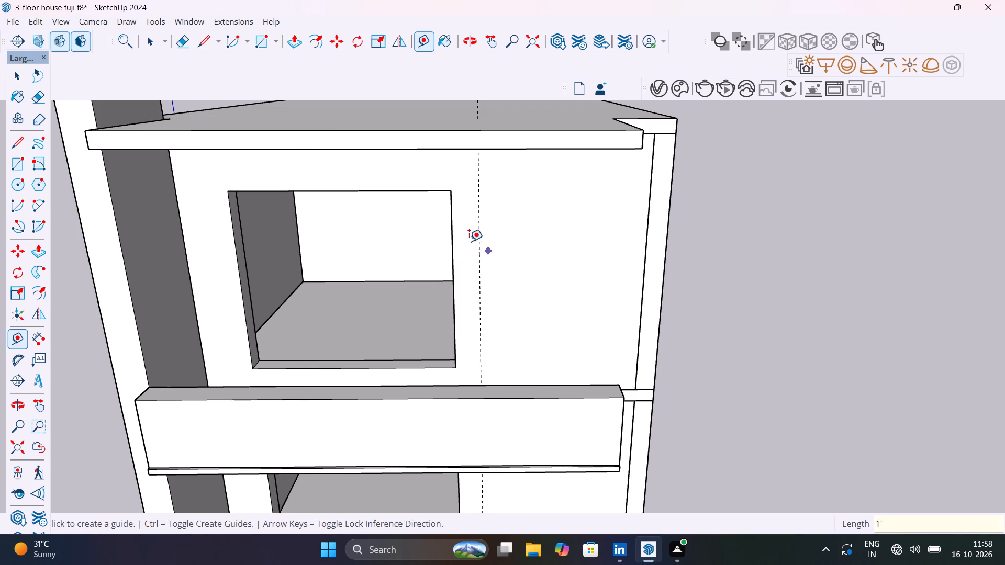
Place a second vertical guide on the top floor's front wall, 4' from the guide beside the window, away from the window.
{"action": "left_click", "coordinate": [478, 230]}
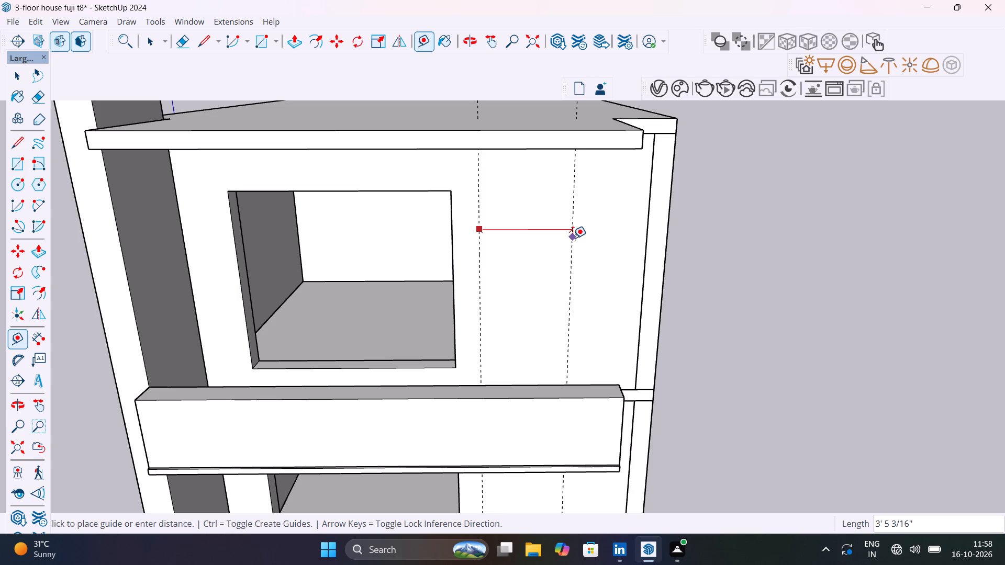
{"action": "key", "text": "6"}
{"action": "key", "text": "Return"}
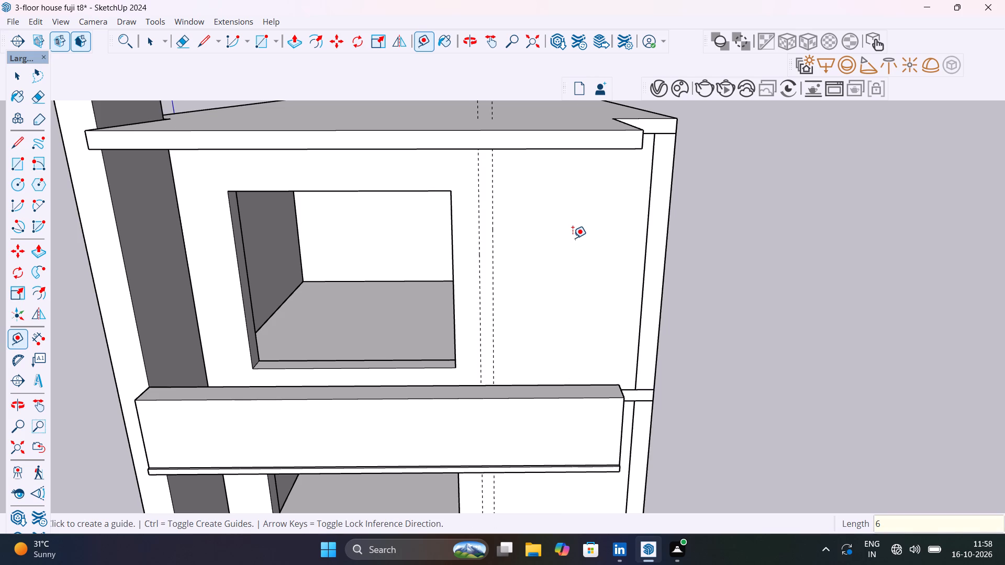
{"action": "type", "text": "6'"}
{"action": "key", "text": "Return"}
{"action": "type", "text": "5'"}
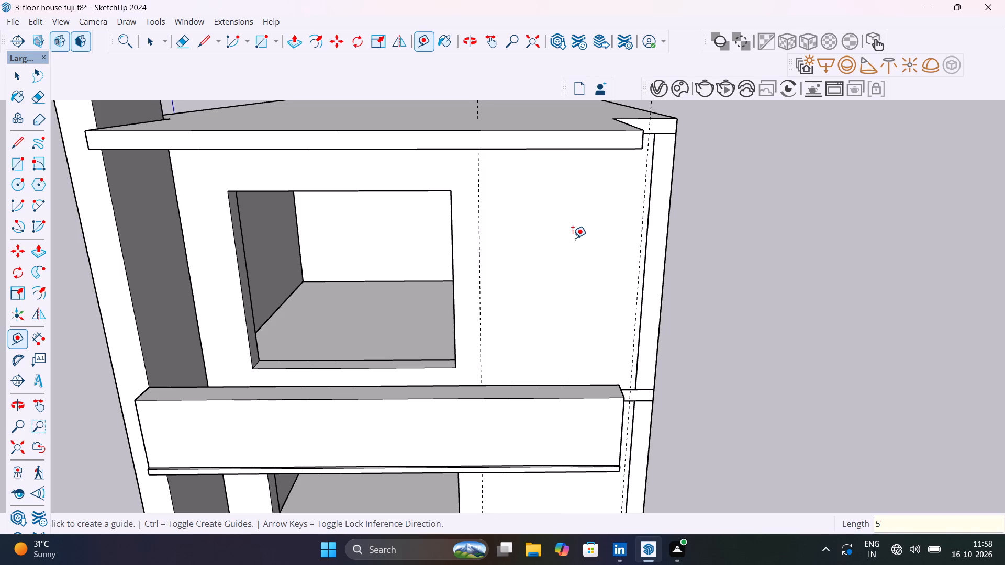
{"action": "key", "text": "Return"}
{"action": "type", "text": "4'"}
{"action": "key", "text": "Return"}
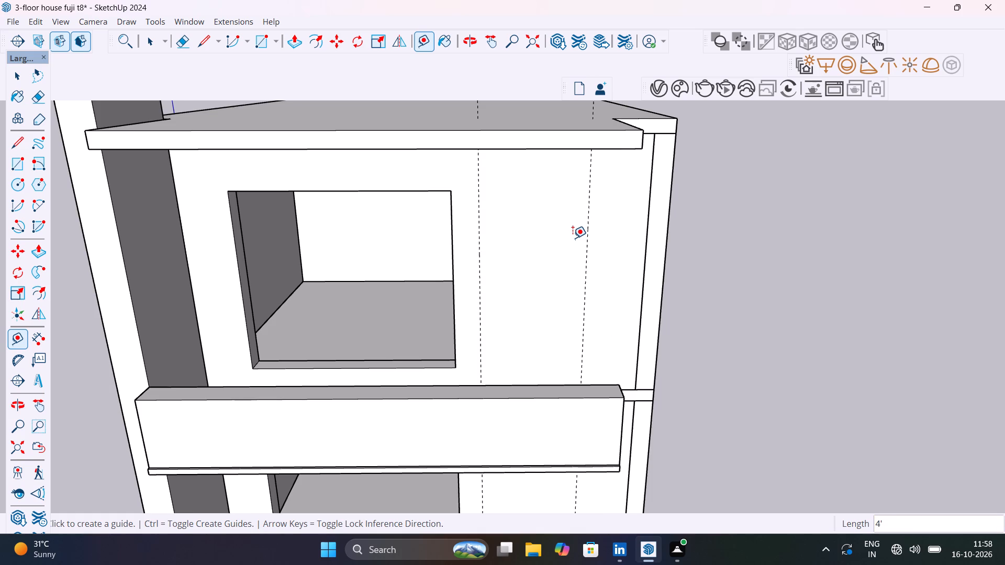
Place a vertical guide about 2' 3 1/16" in from the front wall's outer edge, aligned with the roof slab's notch corner.
{"action": "middle_click_drag", "start_coordinate": [620, 274], "coordinate": [520, 217]}
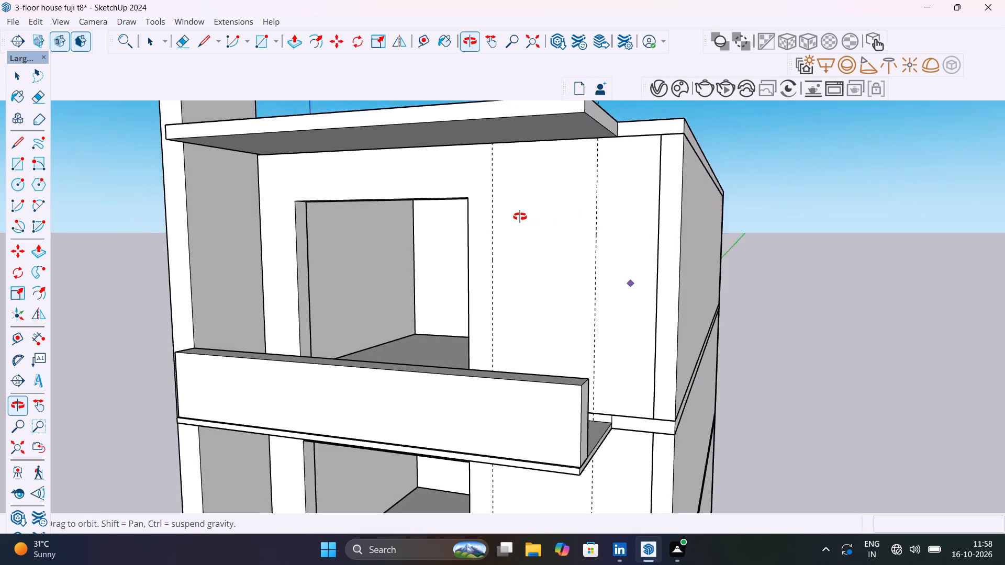
{"action": "middle_click_drag", "start_coordinate": [520, 217], "coordinate": [549, 256]}
{"action": "left_click", "coordinate": [684, 218]}
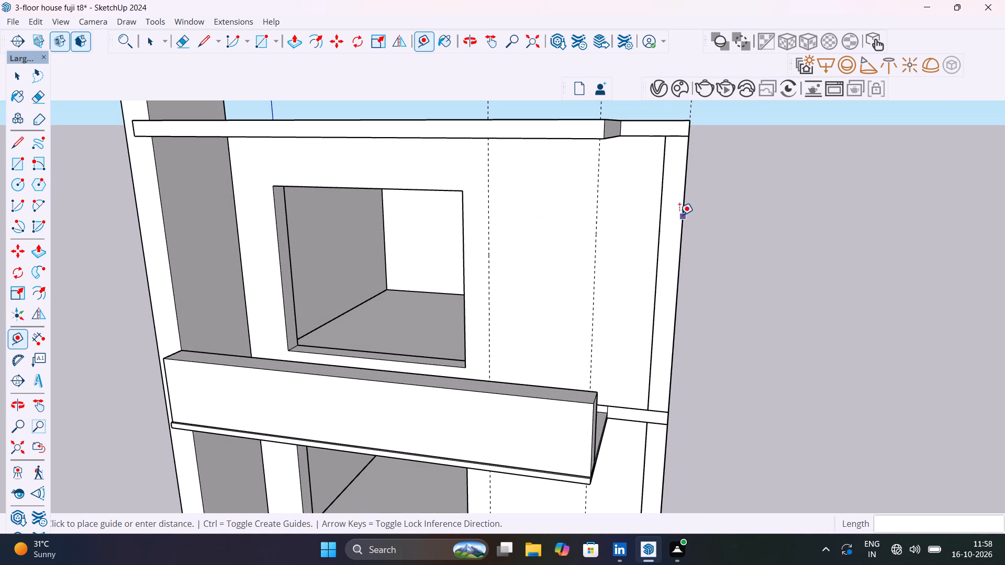
{"action": "scroll", "coordinate": [624, 158], "scroll_direction": "up", "scroll_amount": 4}
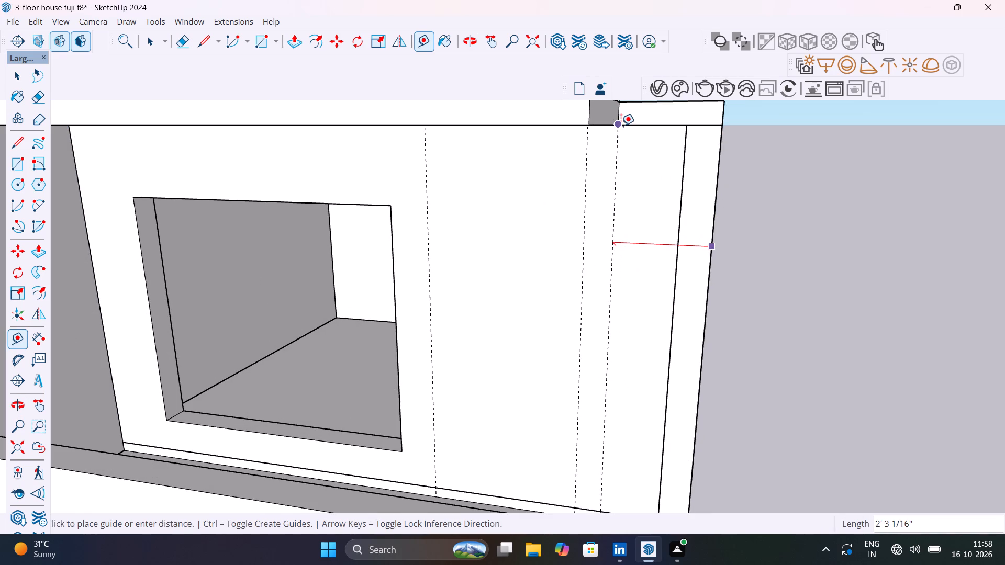
{"action": "left_click", "coordinate": [621, 125]}
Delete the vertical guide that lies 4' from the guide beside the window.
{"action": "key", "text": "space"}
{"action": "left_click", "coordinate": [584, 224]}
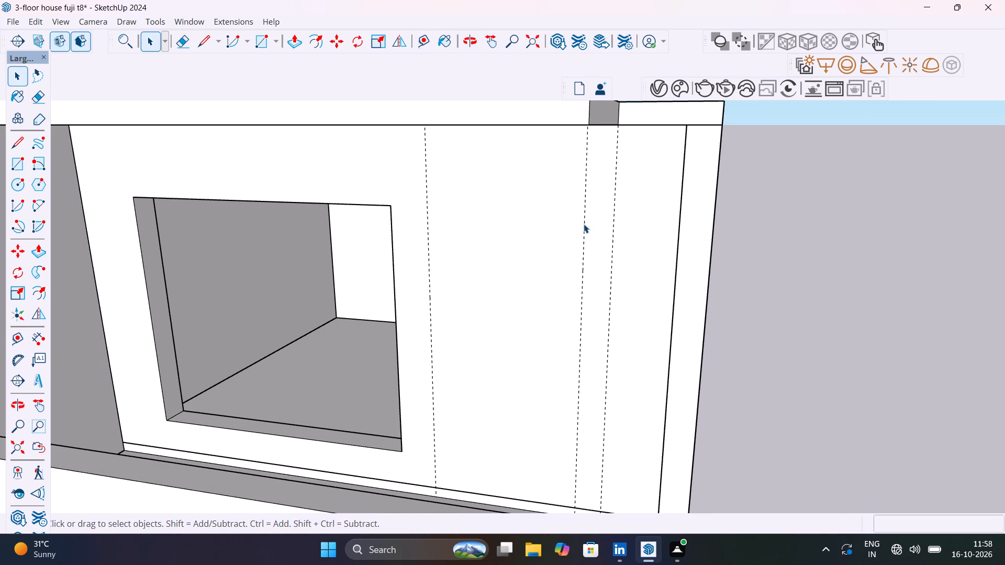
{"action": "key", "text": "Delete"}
Open the top floor's wall group for editing.
{"action": "scroll", "coordinate": [584, 224], "scroll_direction": "down", "scroll_amount": 11}
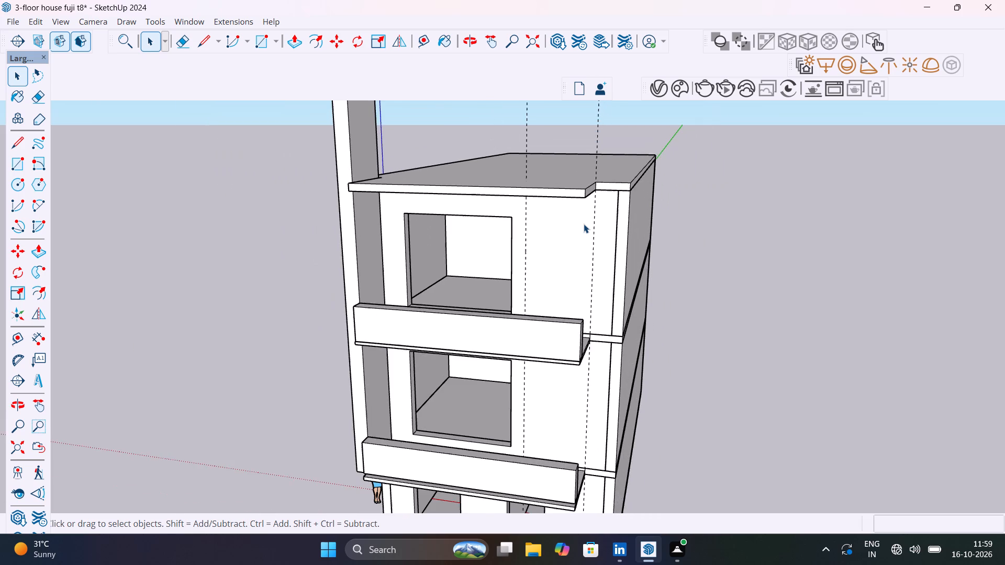
{"action": "middle_click_drag", "start_coordinate": [597, 263], "coordinate": [746, 218]}
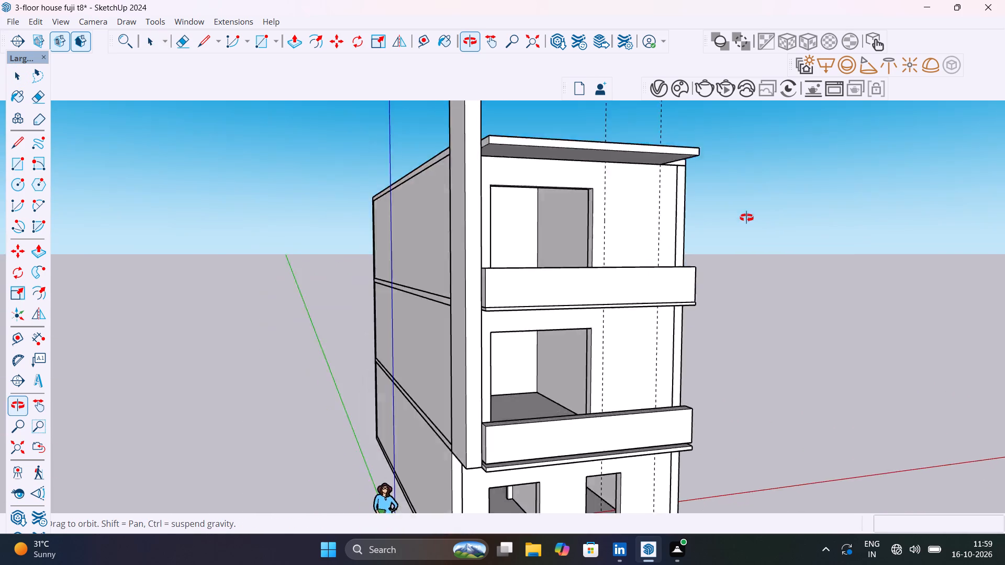
{"action": "middle_click_drag", "start_coordinate": [746, 218], "coordinate": [691, 338]}
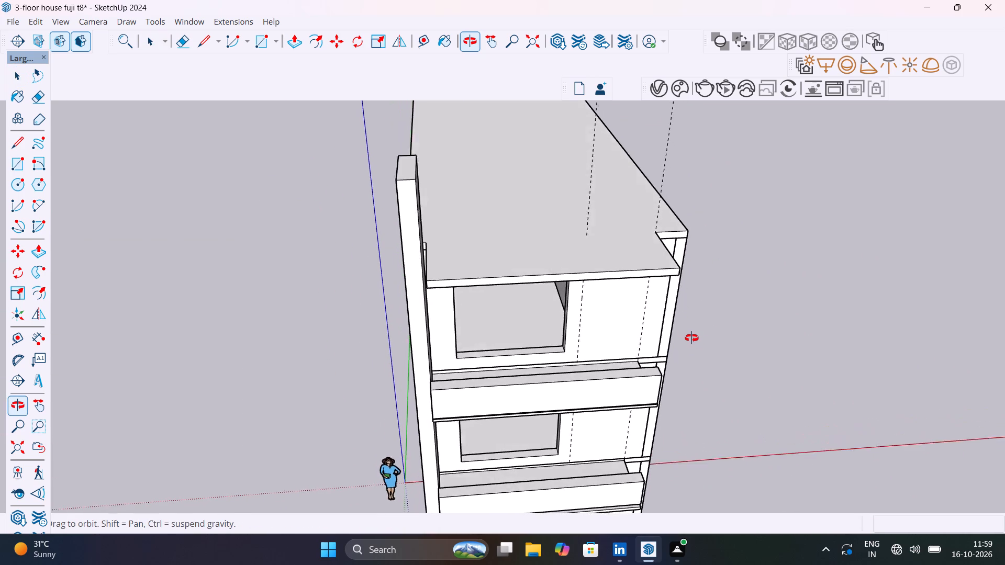
{"action": "middle_click_drag", "start_coordinate": [691, 338], "coordinate": [687, 334]}
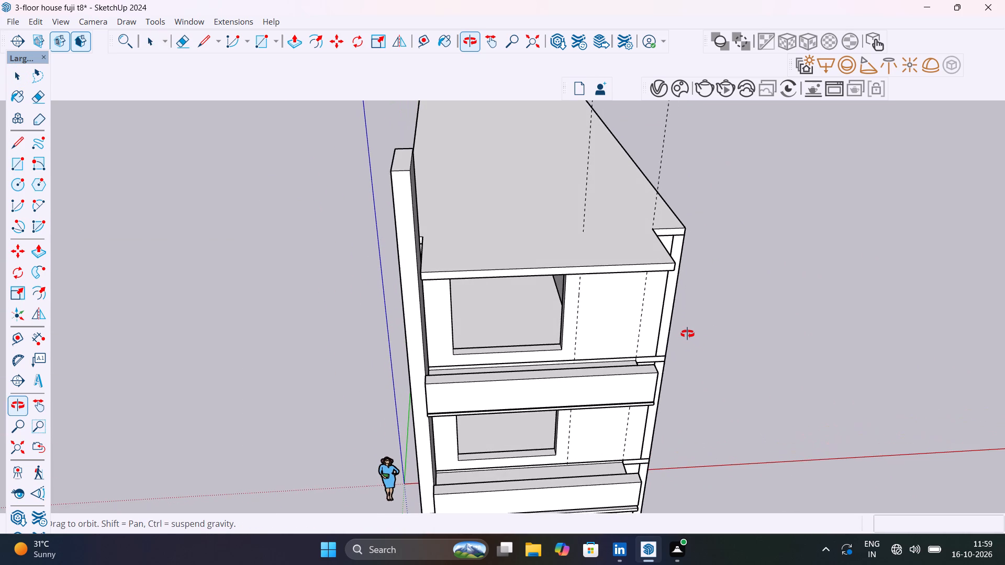
{"action": "middle_click_drag", "start_coordinate": [687, 334], "coordinate": [688, 254]}
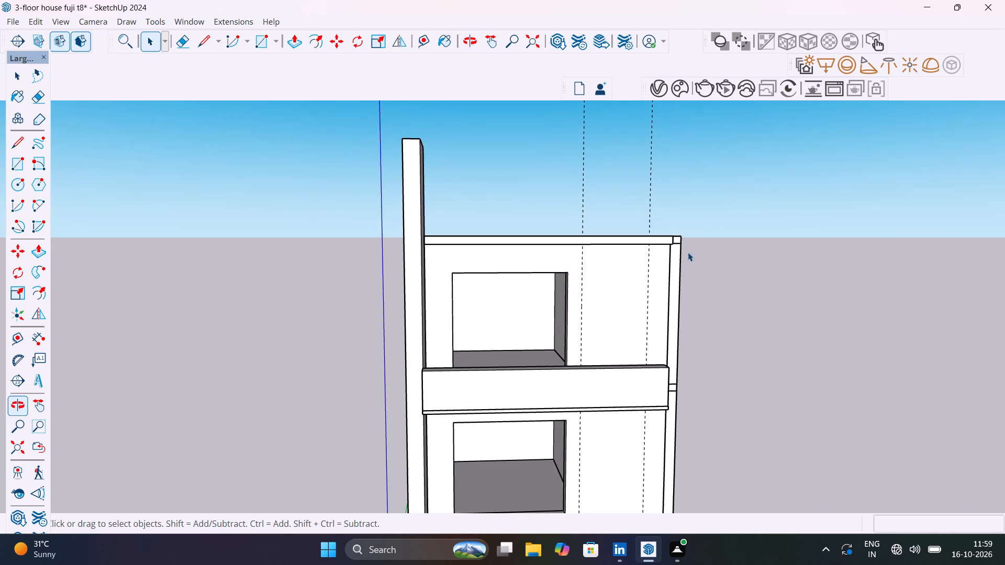
{"action": "scroll", "coordinate": [667, 259], "scroll_direction": "up", "scroll_amount": 5}
{"action": "double_click", "coordinate": [606, 312]}
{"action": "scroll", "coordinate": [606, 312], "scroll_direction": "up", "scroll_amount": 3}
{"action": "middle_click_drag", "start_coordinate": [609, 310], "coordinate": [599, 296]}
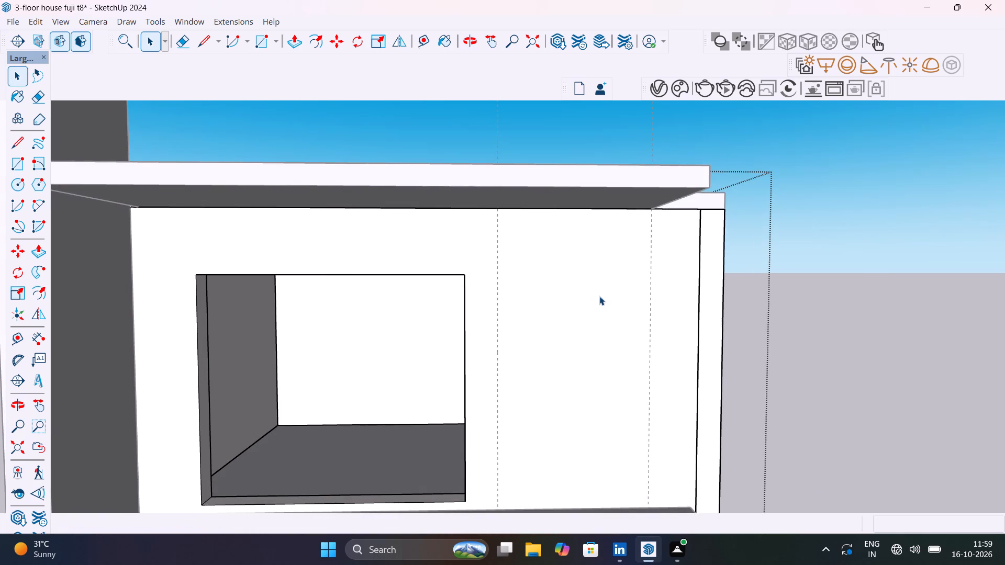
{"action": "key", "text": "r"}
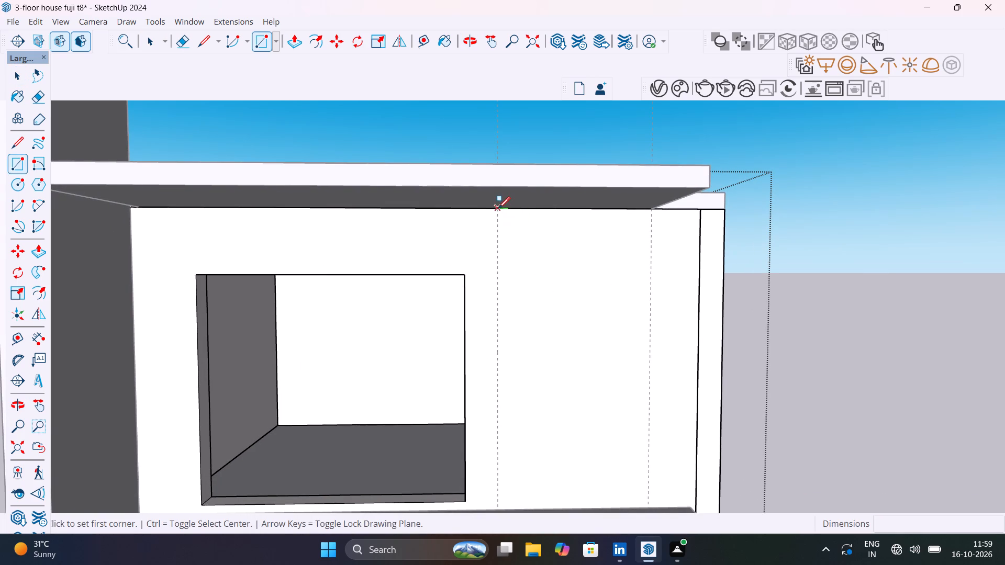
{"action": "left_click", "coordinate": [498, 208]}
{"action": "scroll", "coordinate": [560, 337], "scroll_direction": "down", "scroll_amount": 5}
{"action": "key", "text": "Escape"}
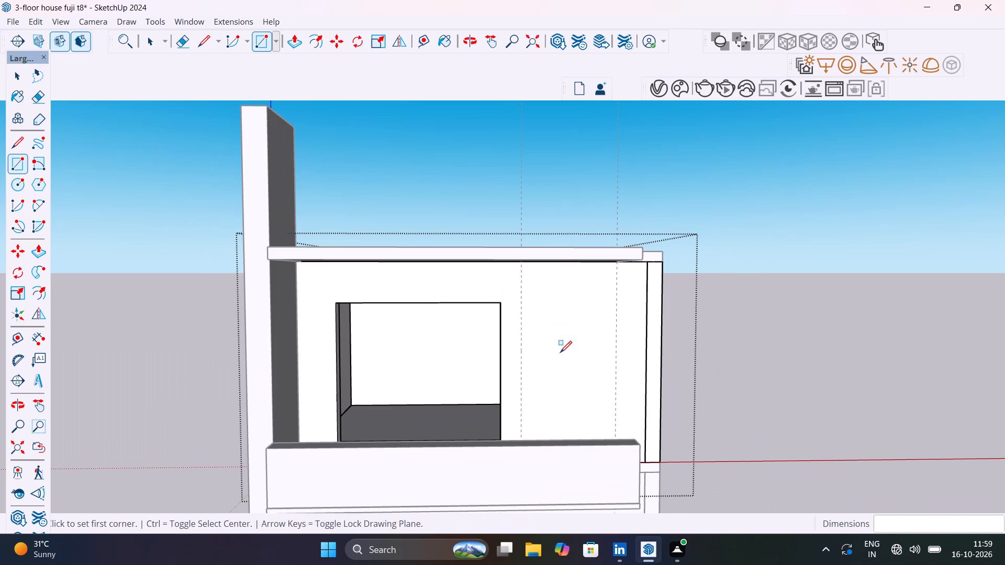
Outside the wall group, draw a 4' 8 5/16" by 10' 3 9/16" rectangle between the top floor's two guides, from the roof slab's underside to the balcony floor.
{"action": "key", "text": "space"}
{"action": "left_click", "coordinate": [770, 375]}
{"action": "scroll", "coordinate": [535, 257], "scroll_direction": "up", "scroll_amount": 4}
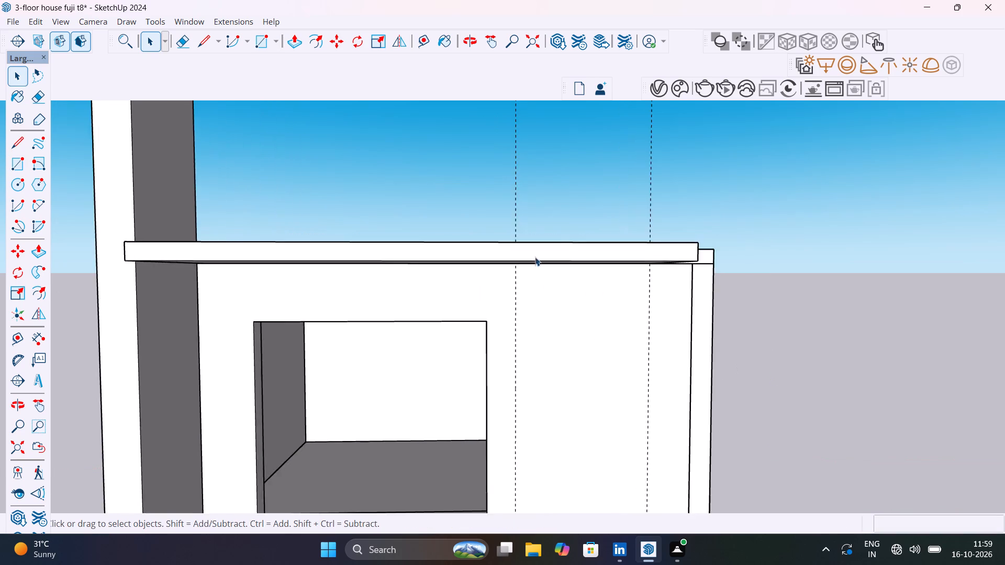
{"action": "scroll", "coordinate": [535, 257], "scroll_direction": "up", "scroll_amount": 4}
{"action": "key", "text": "r"}
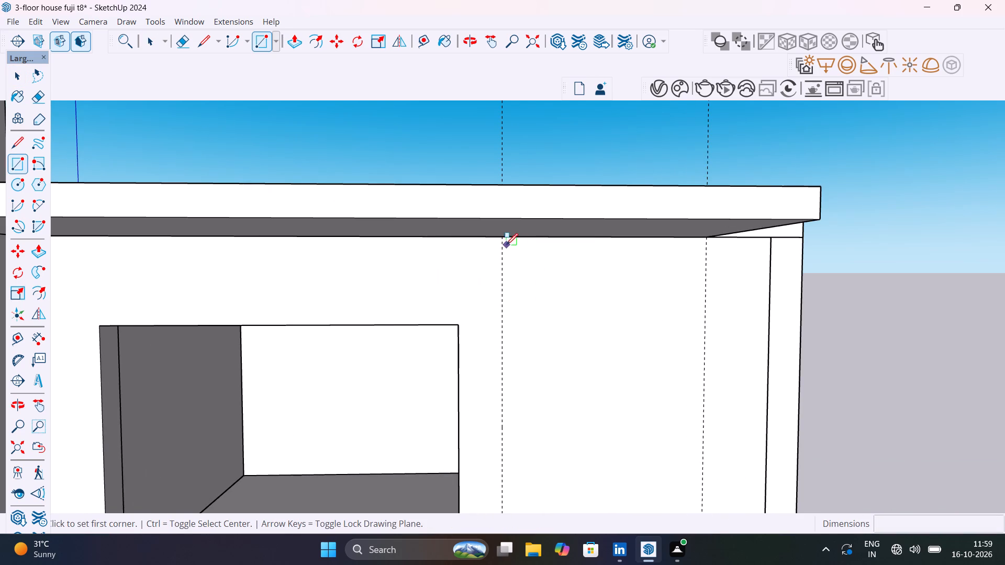
{"action": "left_click", "coordinate": [505, 239]}
{"action": "scroll", "coordinate": [585, 323], "scroll_direction": "down", "scroll_amount": 13}
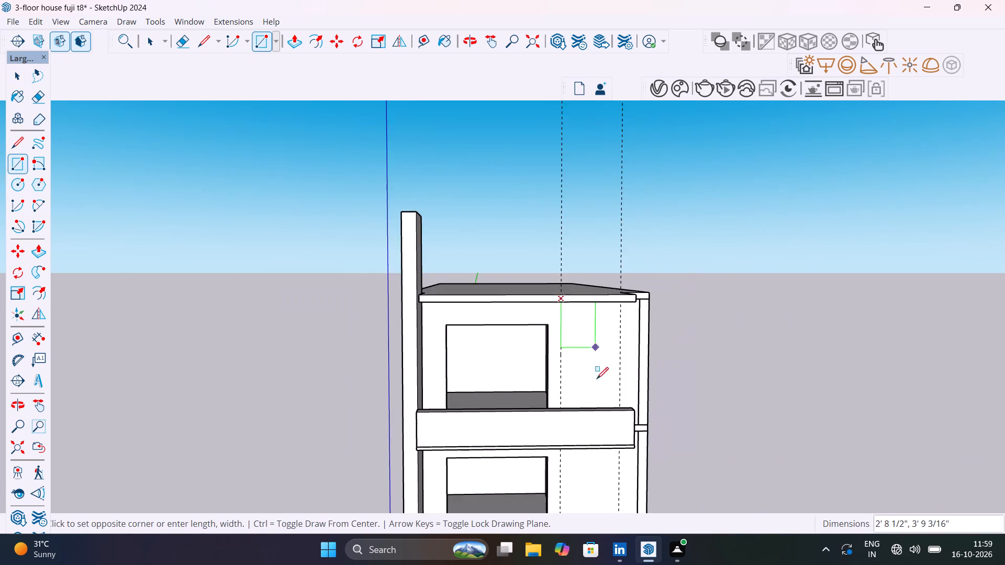
{"action": "middle_click_drag", "start_coordinate": [597, 379], "coordinate": [599, 459]}
{"action": "scroll", "coordinate": [616, 504], "scroll_direction": "up", "scroll_amount": 9}
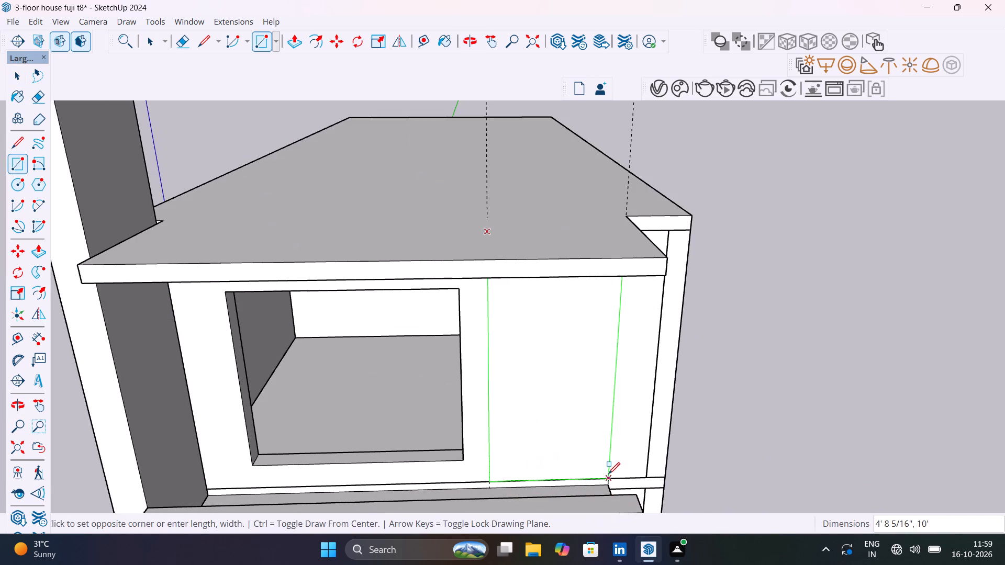
{"action": "scroll", "coordinate": [608, 473], "scroll_direction": "up", "scroll_amount": 6}
{"action": "middle_click_drag", "start_coordinate": [608, 473], "coordinate": [598, 377], "text": "shift"}
{"action": "middle_click_drag", "start_coordinate": [598, 378], "coordinate": [601, 431]}
{"action": "scroll", "coordinate": [591, 363], "scroll_direction": "up", "scroll_amount": 4}
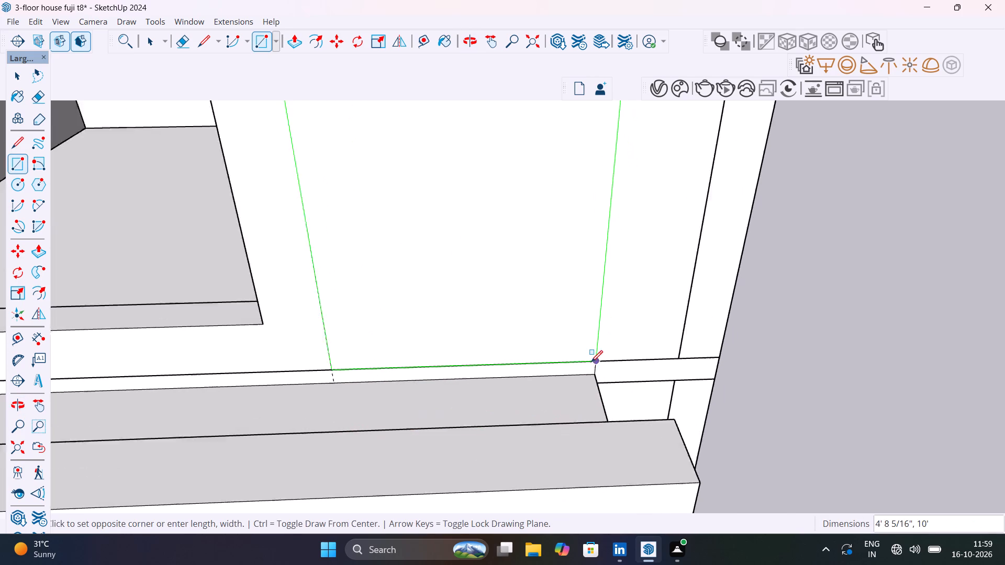
{"action": "scroll", "coordinate": [591, 362], "scroll_direction": "up", "scroll_amount": 2}
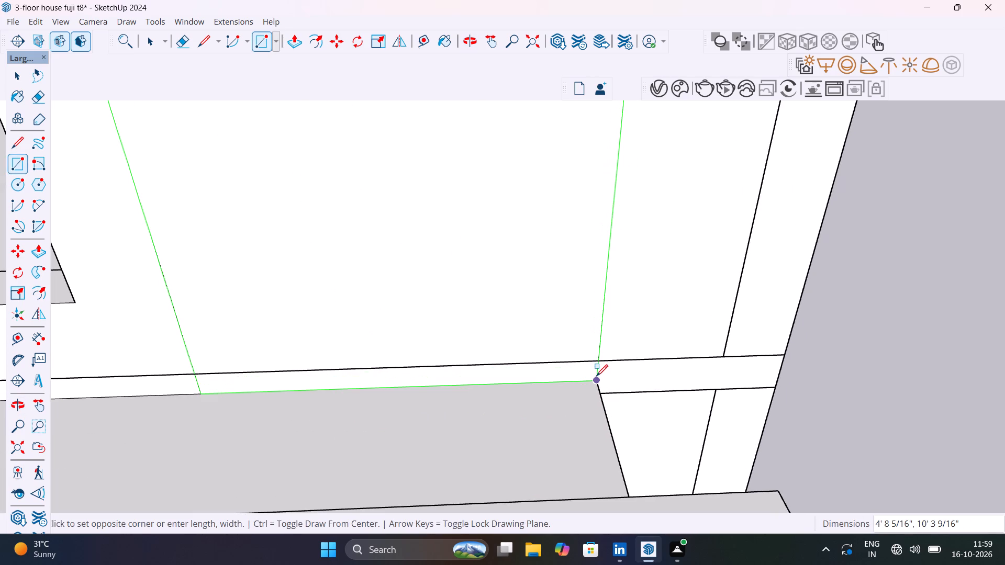
{"action": "left_click", "coordinate": [596, 376]}
{"action": "scroll", "coordinate": [596, 377], "scroll_direction": "down", "scroll_amount": 20}
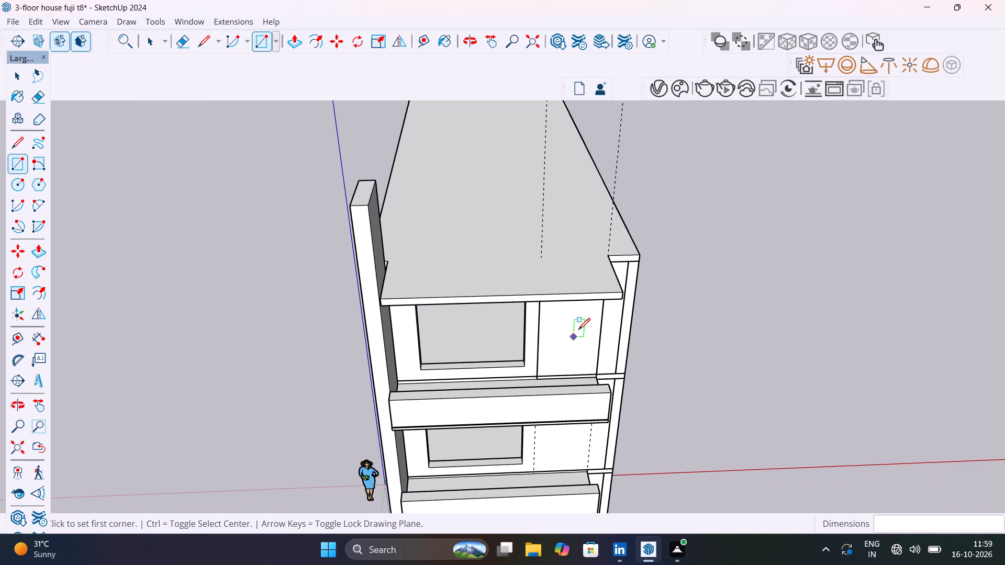
Push/Pull the new rectangle beside the top floor's front window to a thickness of 1".
{"action": "key", "text": "space"}
{"action": "scroll", "coordinate": [577, 340], "scroll_direction": "up", "scroll_amount": 4}
{"action": "middle_click_drag", "start_coordinate": [573, 342], "coordinate": [640, 307]}
{"action": "left_click", "coordinate": [588, 296]}
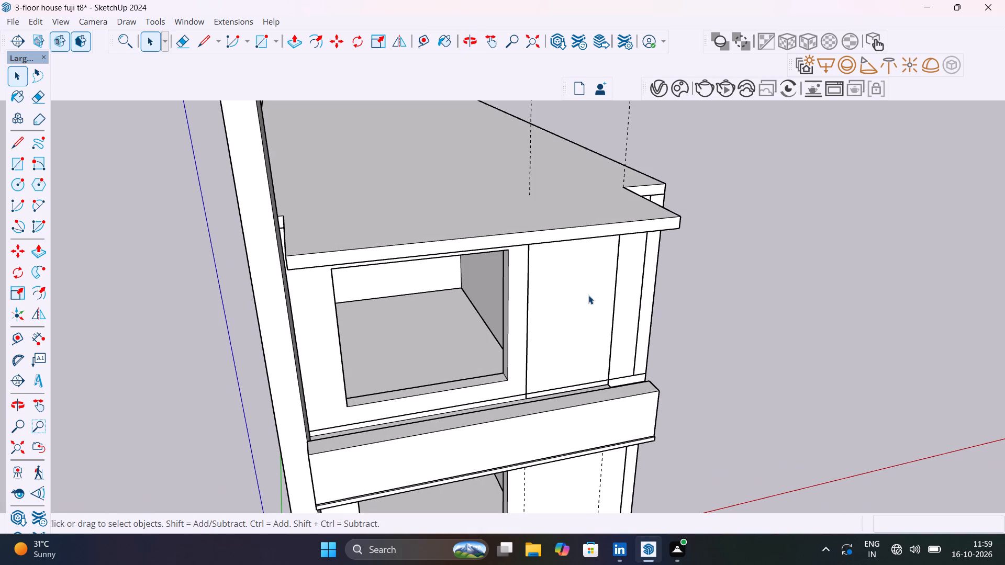
{"action": "key", "text": "p"}
{"action": "left_click", "coordinate": [588, 295]}
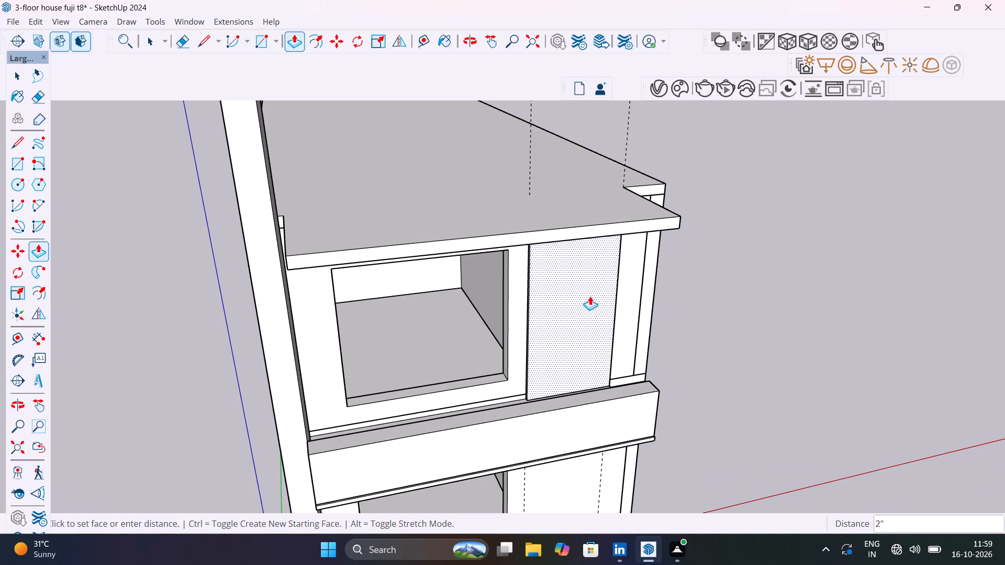
{"action": "scroll", "coordinate": [590, 296], "scroll_direction": "up", "scroll_amount": 9}
{"action": "middle_click_drag", "start_coordinate": [590, 296], "coordinate": [639, 276]}
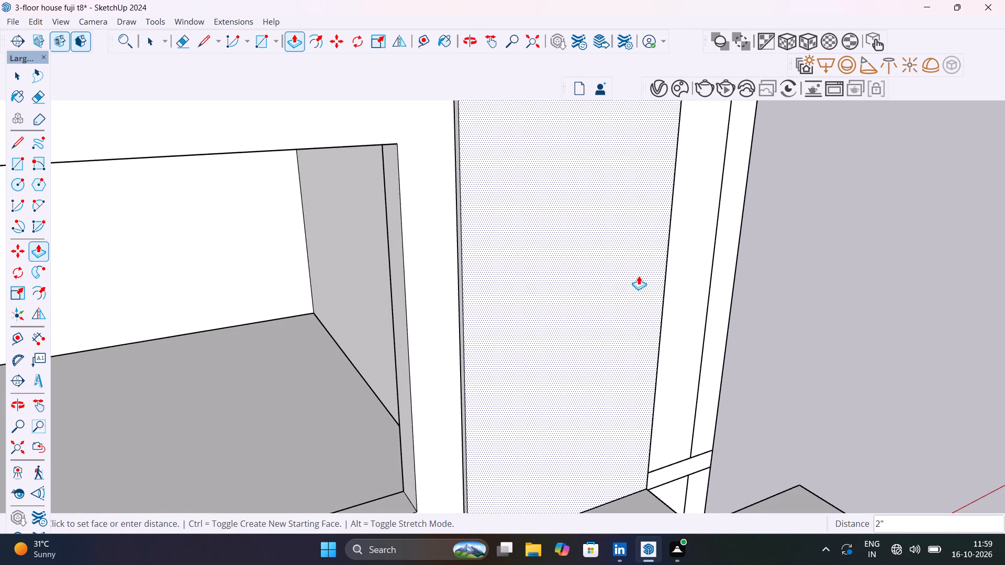
{"action": "type", "text": "1\""}
{"action": "key", "text": "Return"}
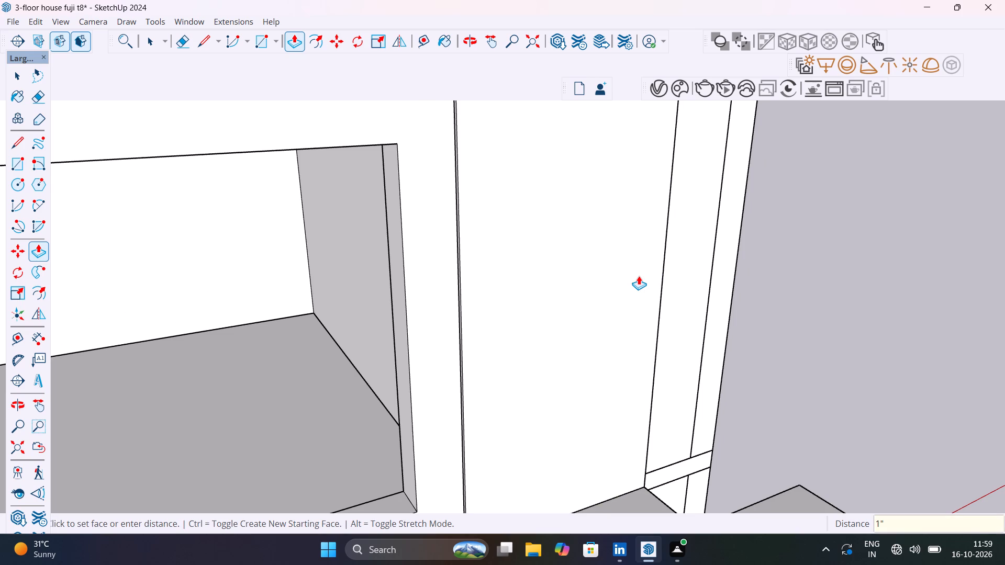
Select all the connected geometry of the thin panel beside the top floor's window and make it a group.
{"action": "key", "text": "space"}
{"action": "double_click", "coordinate": [601, 298]}
{"action": "left_click", "coordinate": [601, 298]}
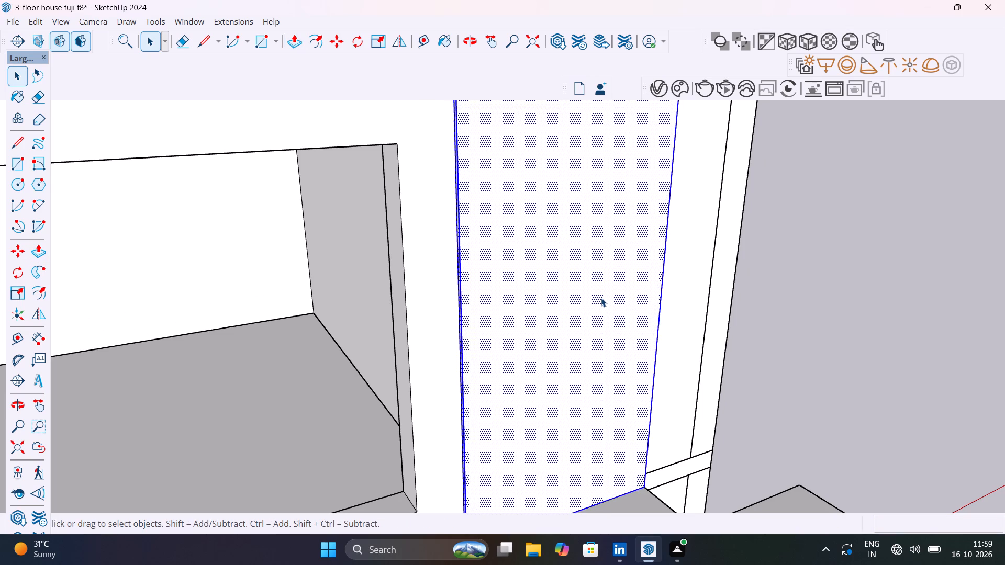
{"action": "right_click", "coordinate": [601, 298]}
{"action": "left_click", "coordinate": [641, 127]}
{"action": "scroll", "coordinate": [661, 238], "scroll_direction": "down", "scroll_amount": 2}
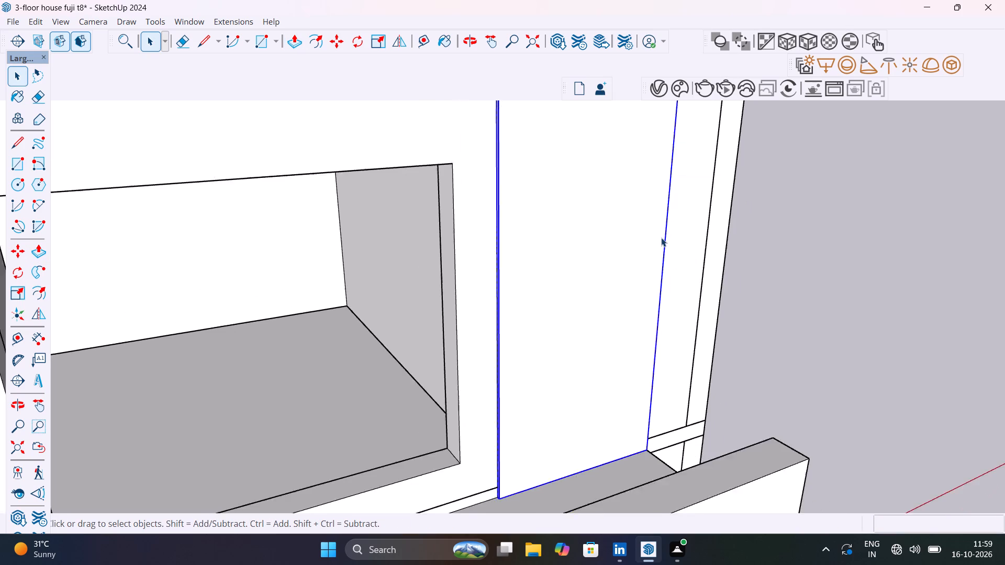
{"action": "scroll", "coordinate": [661, 238], "scroll_direction": "down", "scroll_amount": 11}
{"action": "middle_click_drag", "start_coordinate": [765, 288], "coordinate": [743, 213]}
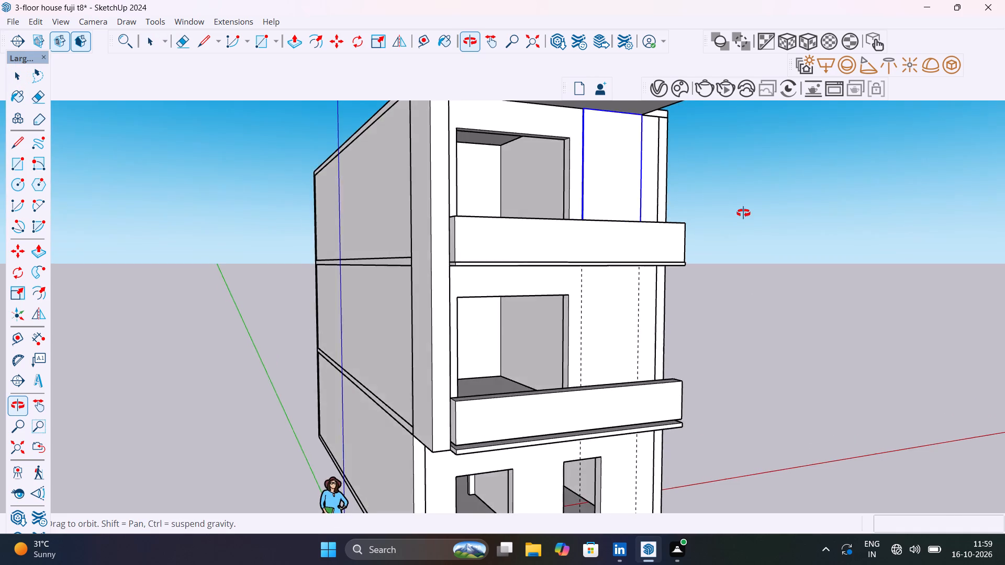
Draw a vertical line from the roof slab to the balcony, down the middle of the wall strip beside the top-floor opening.
{"action": "middle_click_drag", "start_coordinate": [743, 213], "coordinate": [717, 257]}
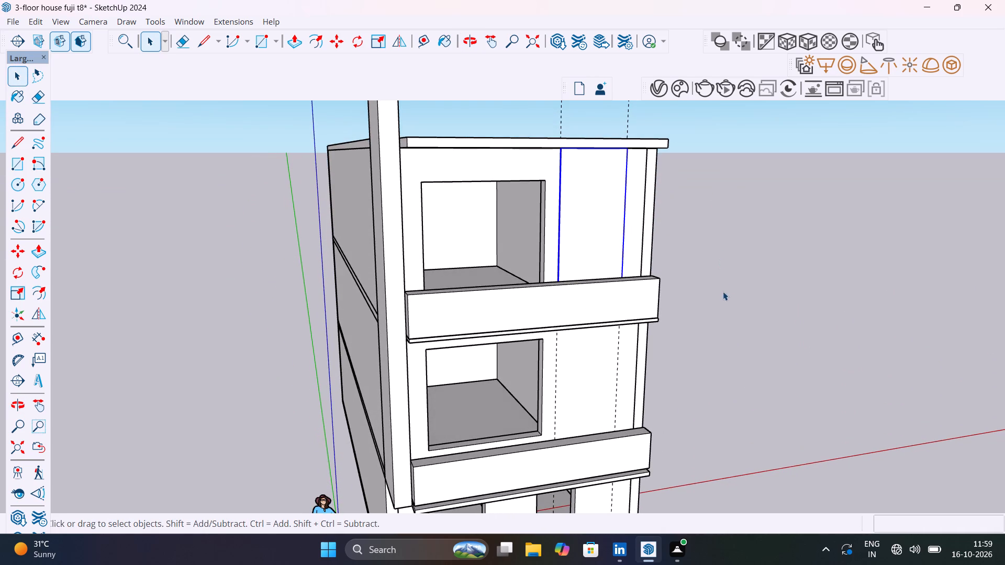
{"action": "scroll", "coordinate": [722, 292], "scroll_direction": "down", "scroll_amount": 5}
{"action": "middle_click_drag", "start_coordinate": [677, 334], "coordinate": [597, 291]}
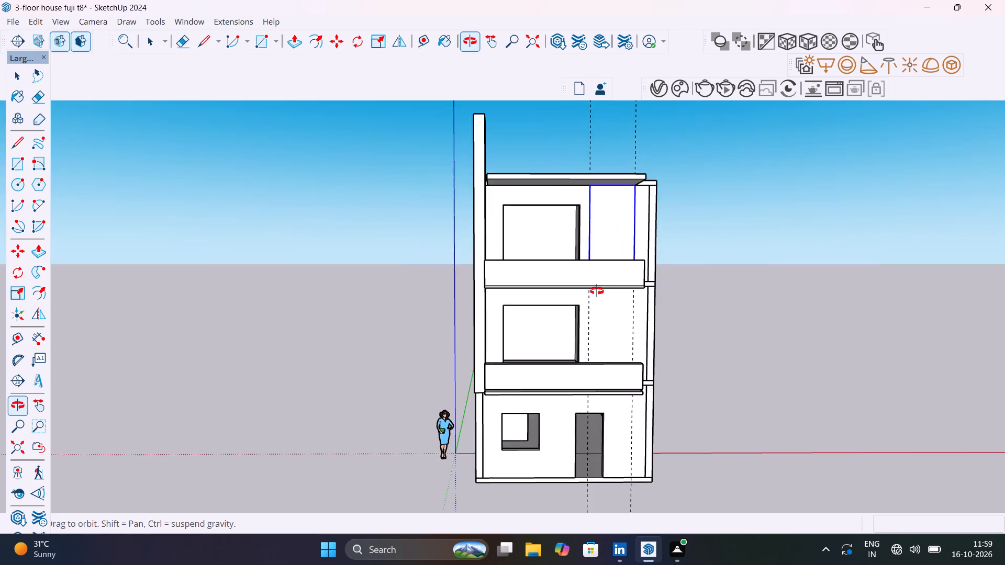
{"action": "middle_click_drag", "start_coordinate": [597, 291], "coordinate": [619, 347]}
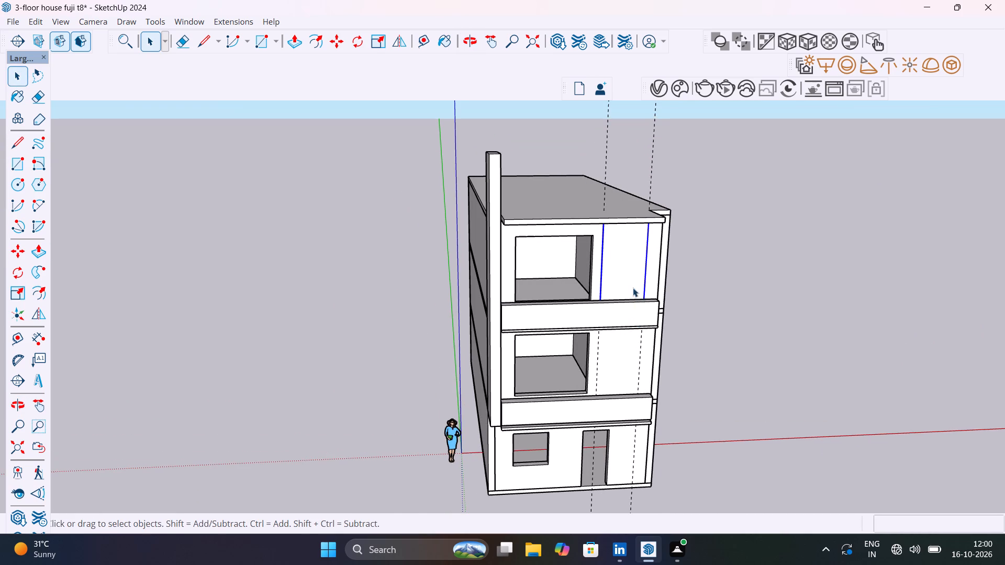
{"action": "scroll", "coordinate": [634, 284], "scroll_direction": "up", "scroll_amount": 4}
{"action": "left_click", "coordinate": [763, 259]}
{"action": "scroll", "coordinate": [652, 222], "scroll_direction": "up", "scroll_amount": 7}
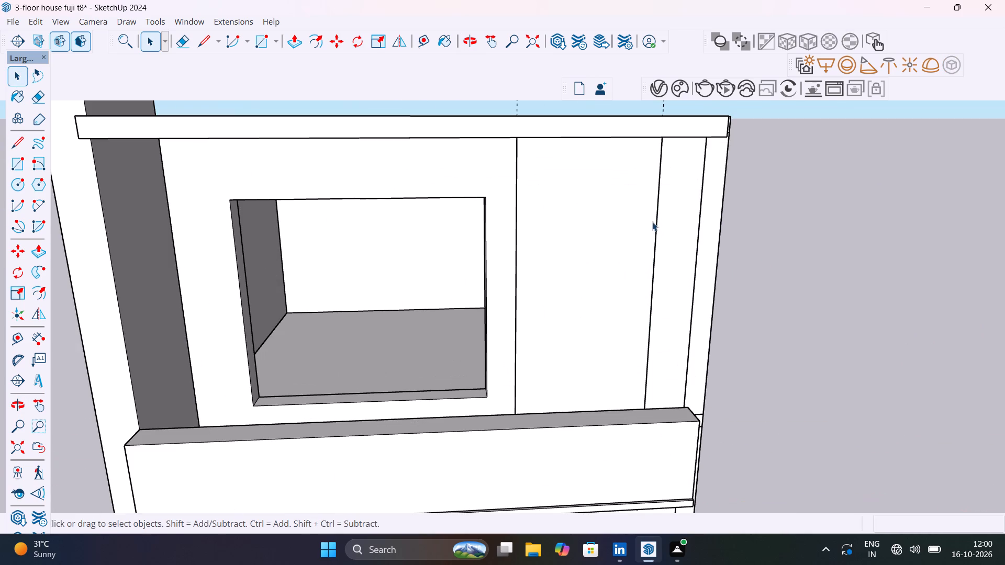
{"action": "middle_click_drag", "start_coordinate": [640, 240], "coordinate": [792, 233]}
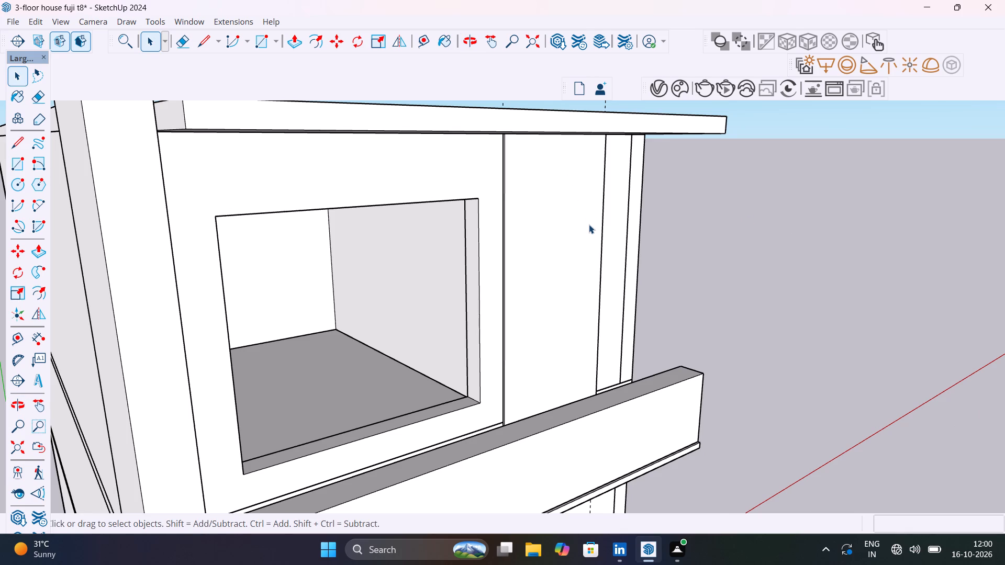
{"action": "middle_click_drag", "start_coordinate": [591, 231], "coordinate": [565, 265], "text": "shift"}
{"action": "scroll", "coordinate": [570, 266], "scroll_direction": "up", "scroll_amount": 5}
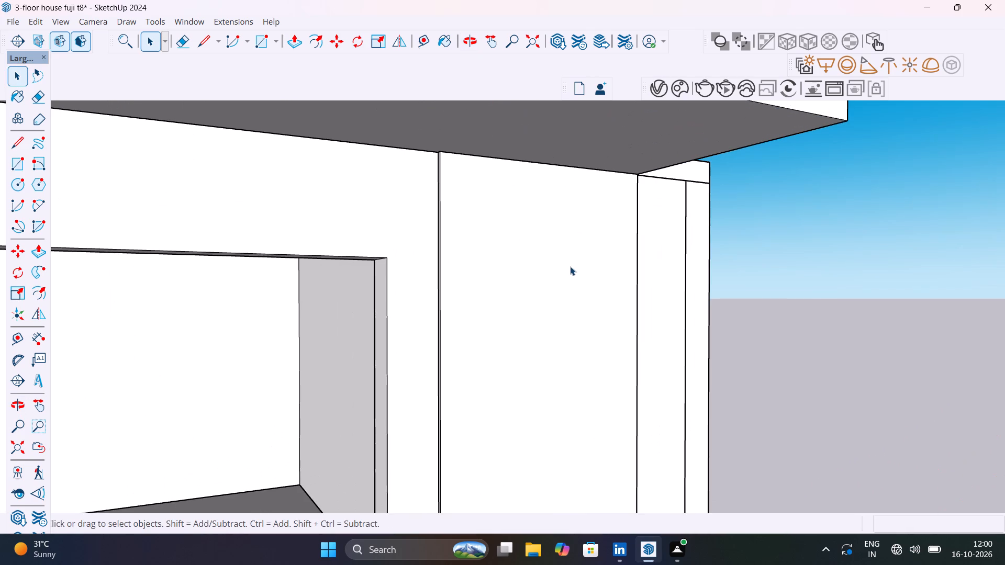
{"action": "key", "text": "l"}
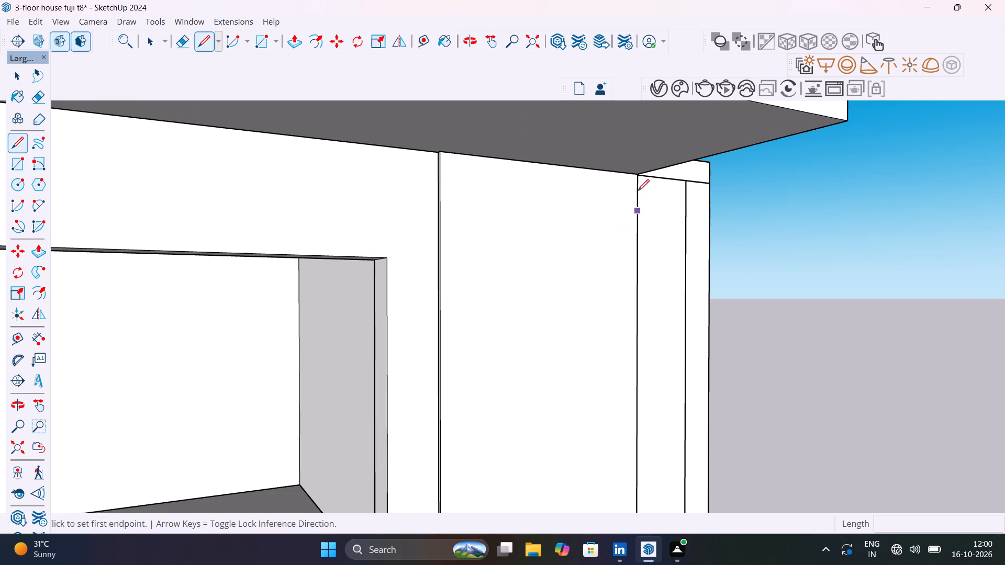
{"action": "left_click", "coordinate": [553, 168]}
{"action": "scroll", "coordinate": [553, 250], "scroll_direction": "down", "scroll_amount": 17}
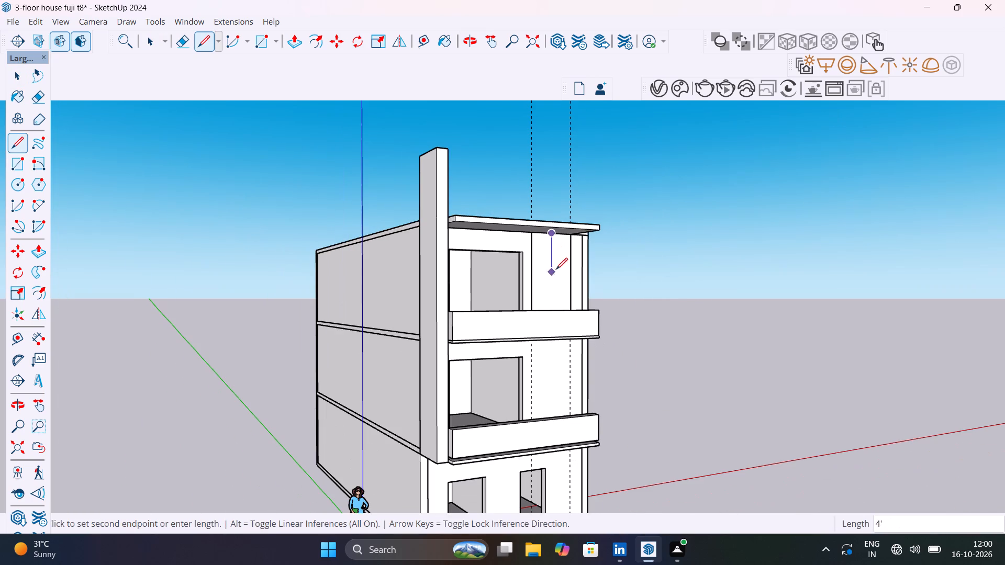
{"action": "middle_click_drag", "start_coordinate": [546, 304], "coordinate": [545, 332]}
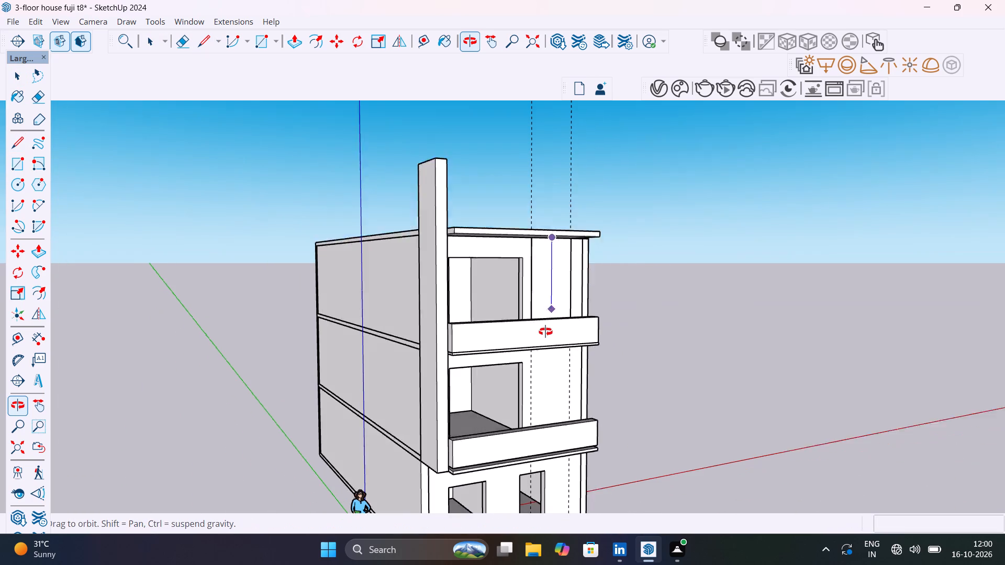
{"action": "middle_click_drag", "start_coordinate": [545, 332], "coordinate": [543, 360]}
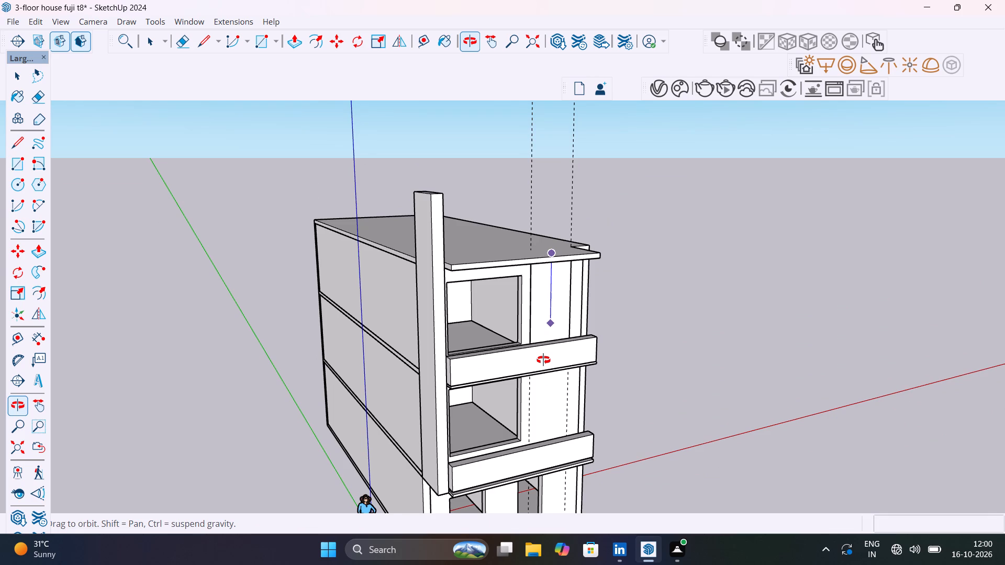
{"action": "middle_click_drag", "start_coordinate": [543, 360], "coordinate": [545, 402]}
{"action": "scroll", "coordinate": [544, 353], "scroll_direction": "up", "scroll_amount": 11}
{"action": "middle_click_drag", "start_coordinate": [544, 353], "coordinate": [554, 388]}
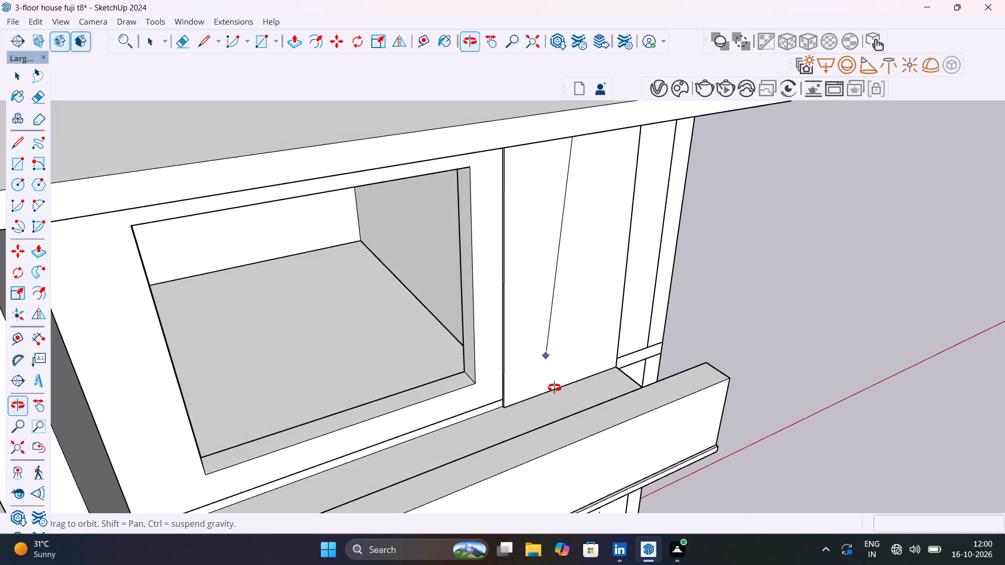
{"action": "middle_click_drag", "start_coordinate": [554, 388], "coordinate": [554, 388]}
{"action": "left_click", "coordinate": [565, 385]}
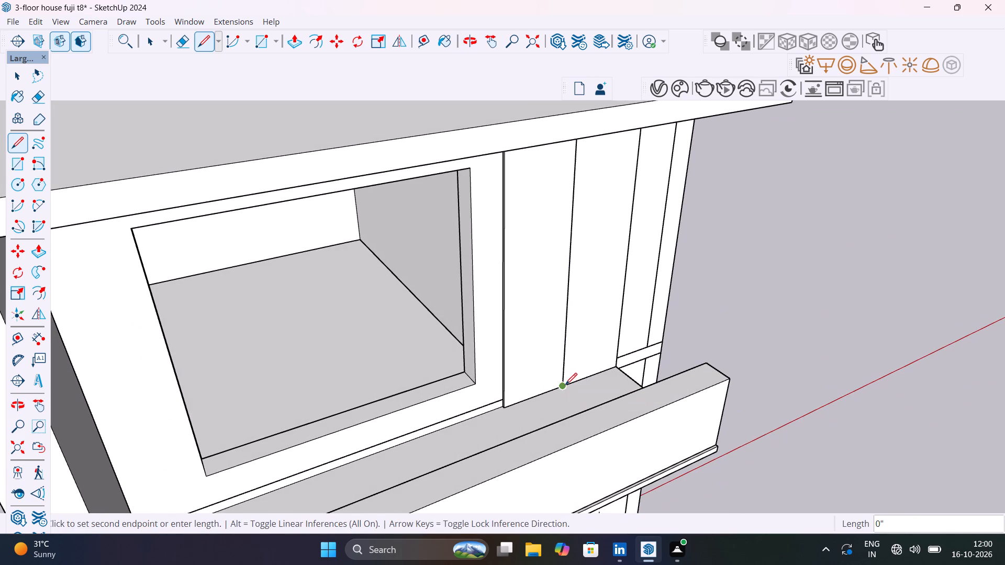
{"action": "key", "text": "space"}
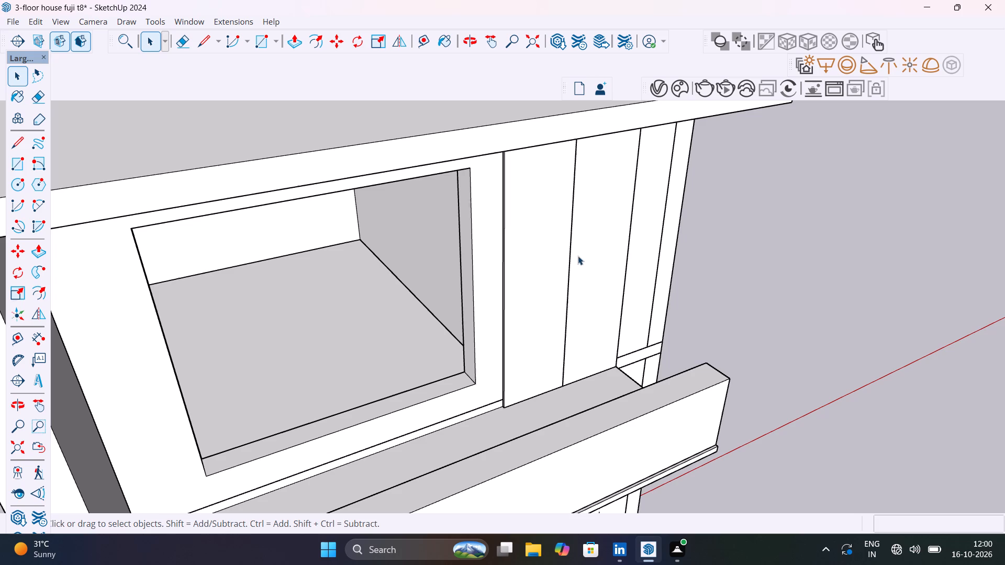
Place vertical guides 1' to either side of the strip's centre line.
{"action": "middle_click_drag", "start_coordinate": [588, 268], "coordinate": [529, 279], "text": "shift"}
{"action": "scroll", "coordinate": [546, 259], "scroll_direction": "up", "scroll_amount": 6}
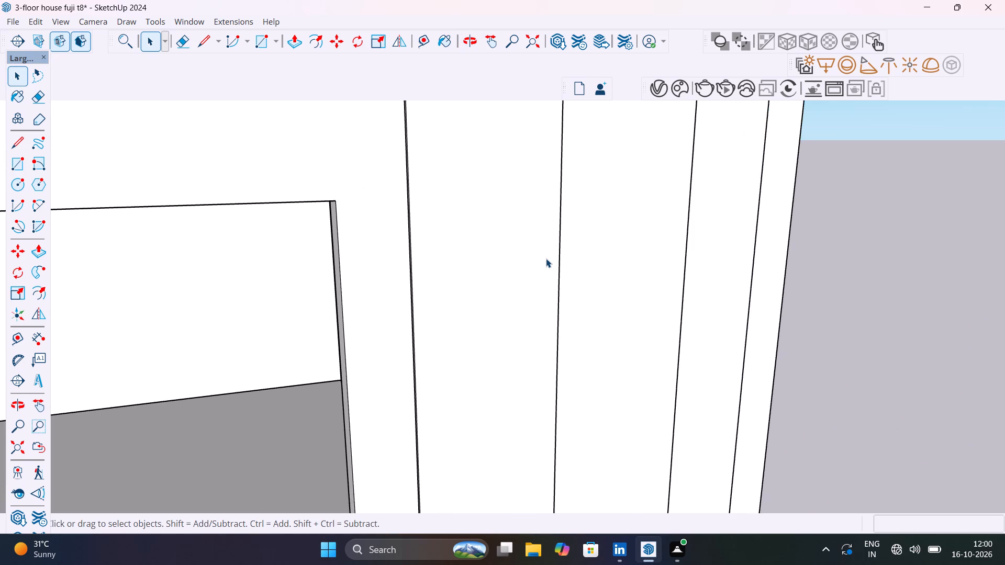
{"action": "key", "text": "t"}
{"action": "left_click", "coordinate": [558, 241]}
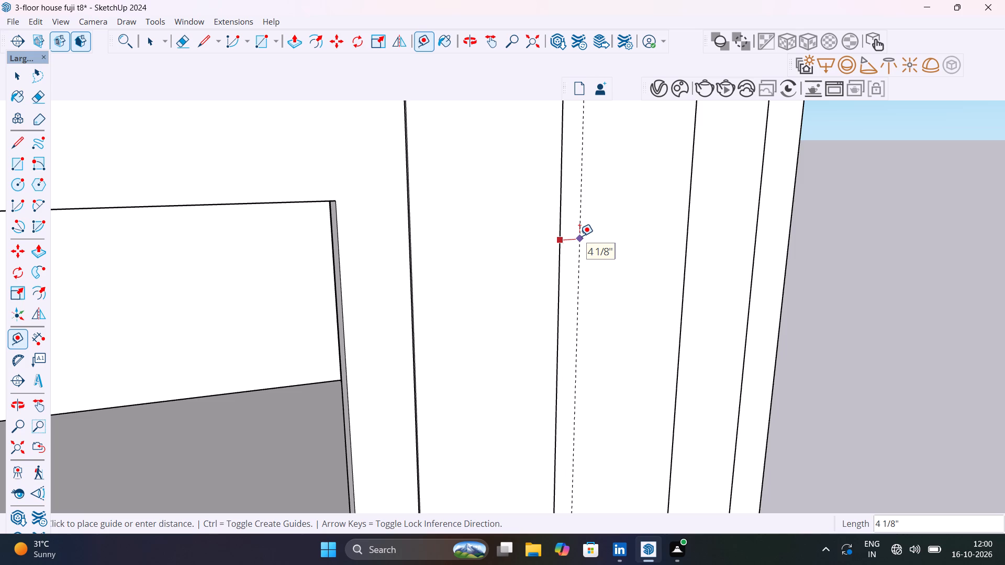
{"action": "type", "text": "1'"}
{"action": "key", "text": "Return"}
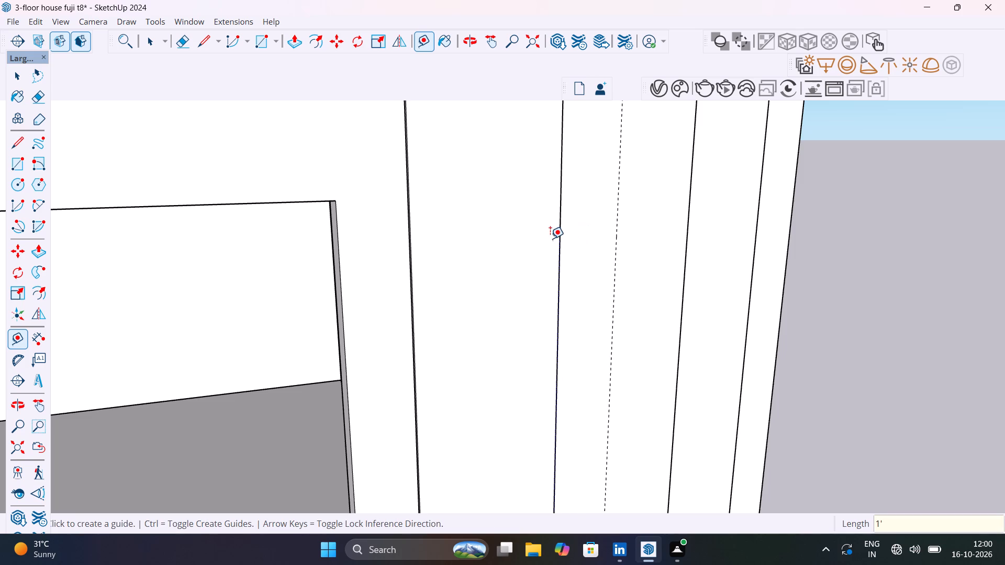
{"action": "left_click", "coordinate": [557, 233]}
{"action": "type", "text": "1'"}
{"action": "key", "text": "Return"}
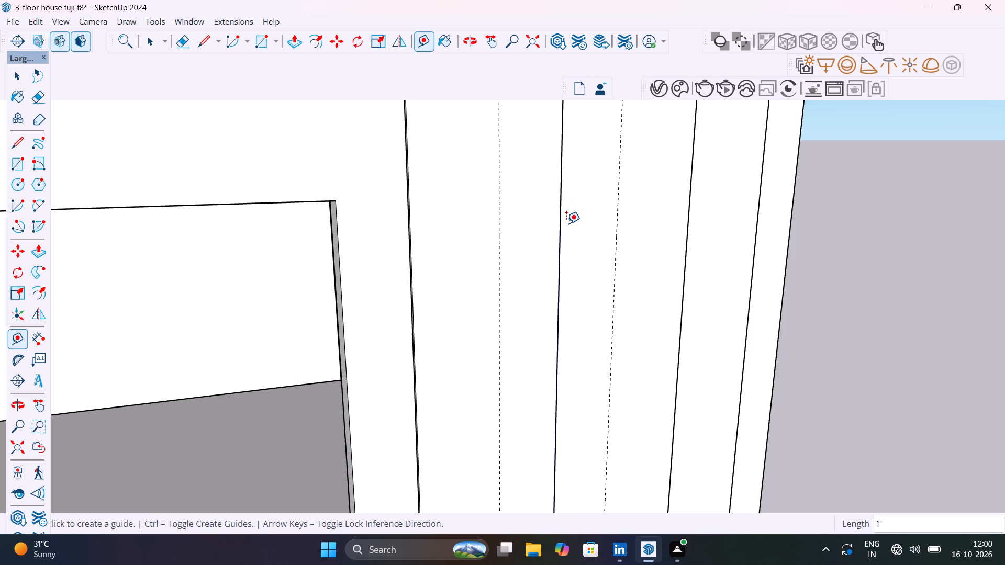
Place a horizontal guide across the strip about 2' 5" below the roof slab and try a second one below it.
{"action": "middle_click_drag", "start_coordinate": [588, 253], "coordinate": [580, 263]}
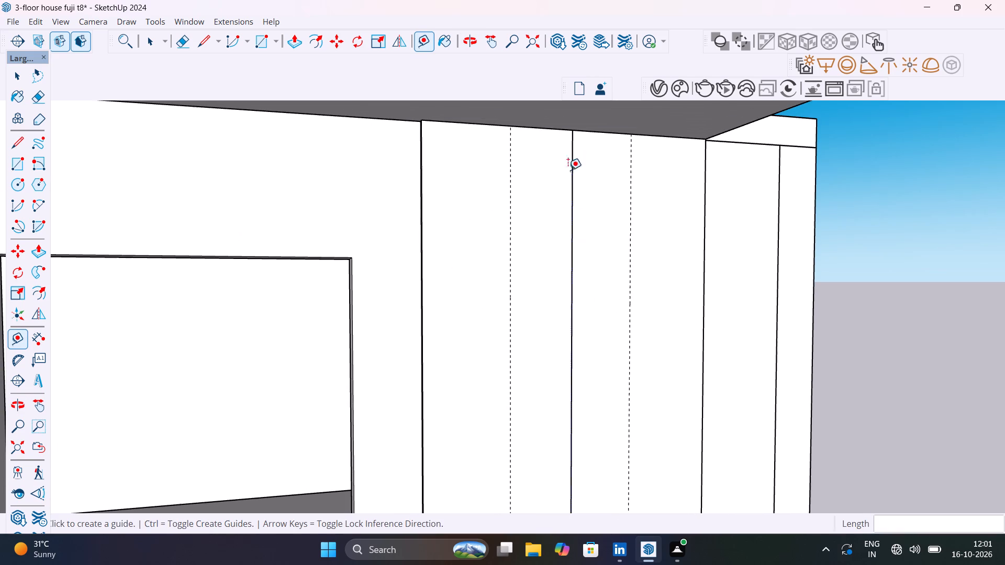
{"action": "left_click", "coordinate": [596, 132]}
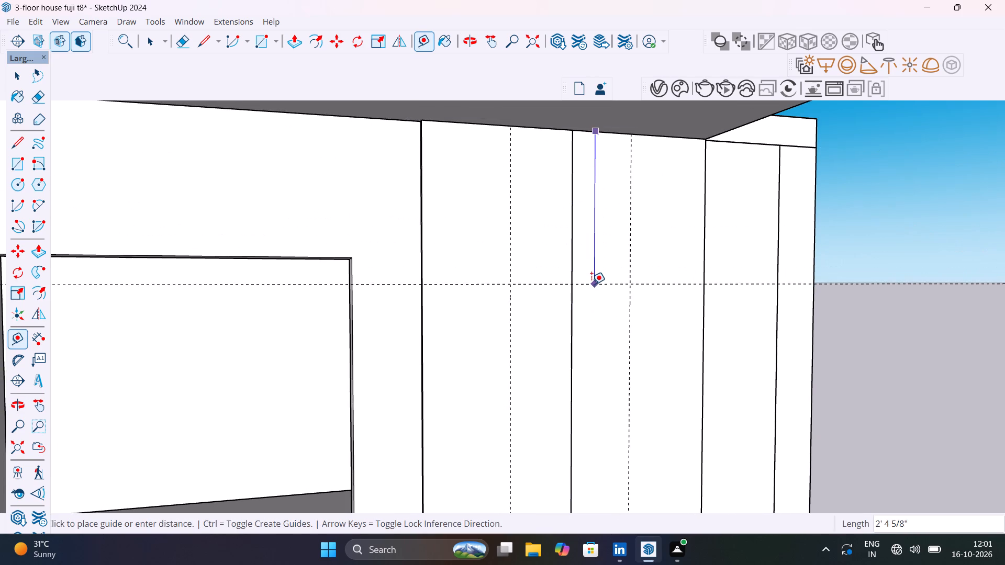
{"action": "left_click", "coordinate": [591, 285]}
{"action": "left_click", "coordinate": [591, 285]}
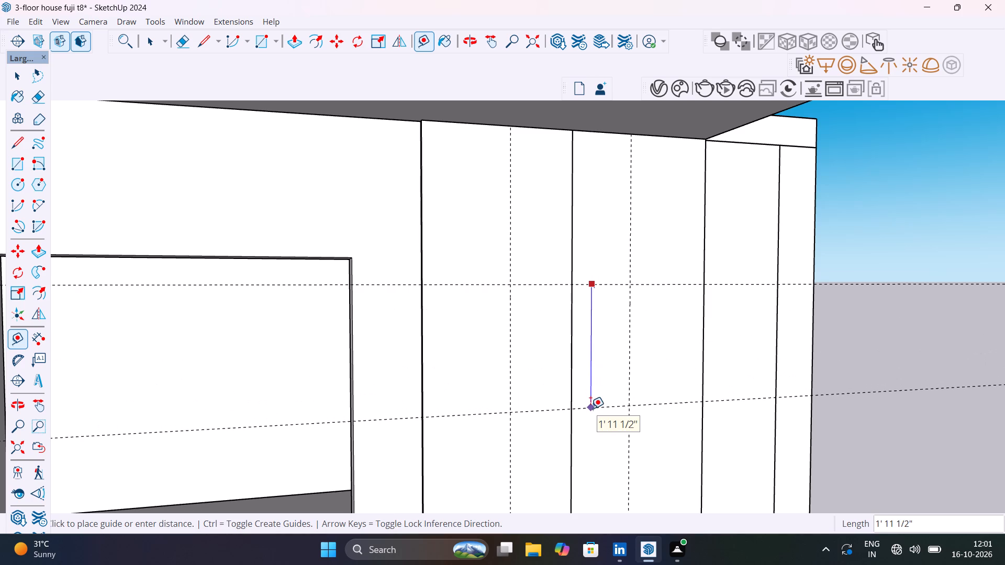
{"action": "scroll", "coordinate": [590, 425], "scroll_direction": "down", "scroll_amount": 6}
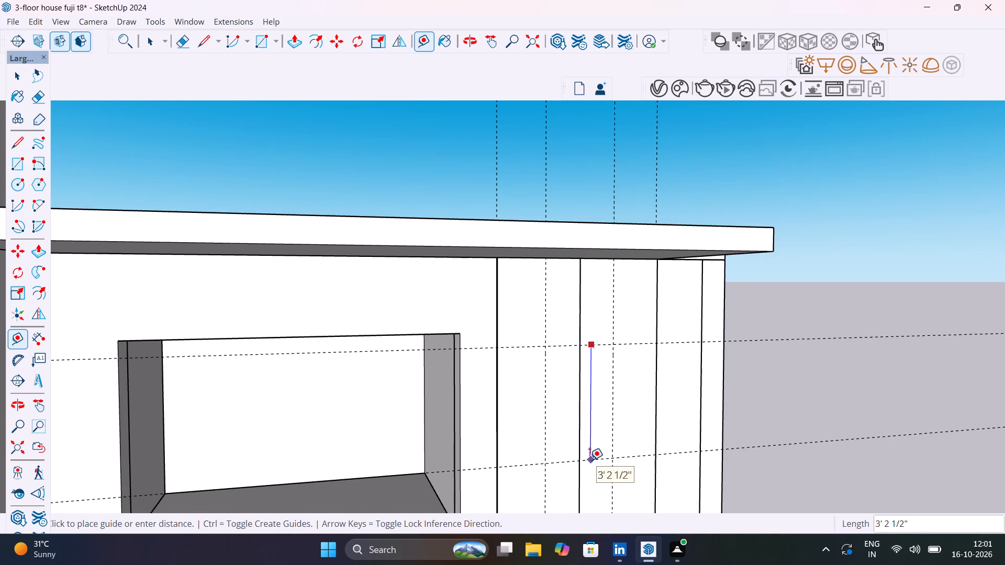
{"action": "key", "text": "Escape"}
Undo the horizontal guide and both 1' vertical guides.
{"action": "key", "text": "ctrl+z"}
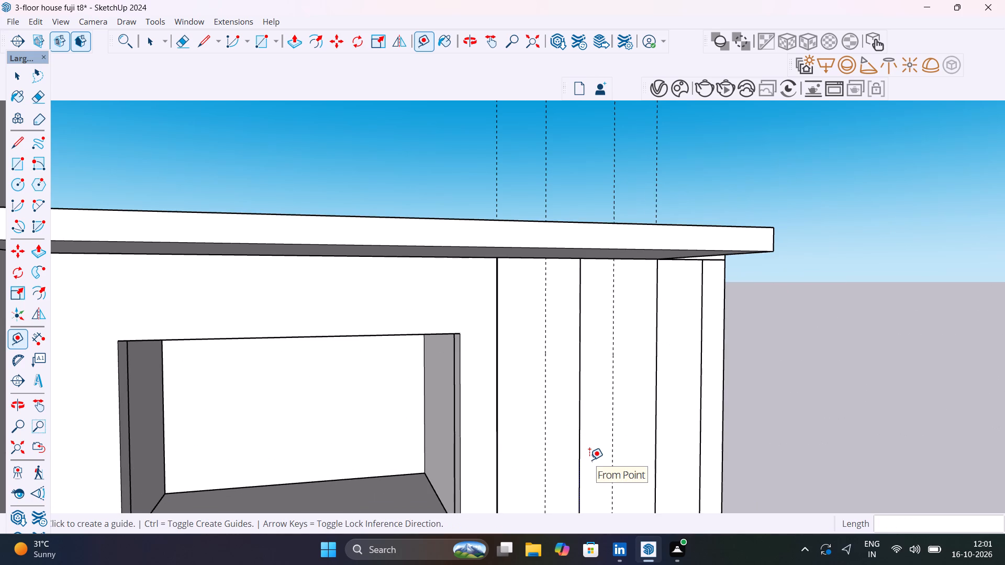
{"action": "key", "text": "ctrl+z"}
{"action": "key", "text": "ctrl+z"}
Place vertical guides on both sides of the strip's centre line, trying 0.5' on the first side and settling on 10" for each.
{"action": "left_click", "coordinate": [580, 345]}
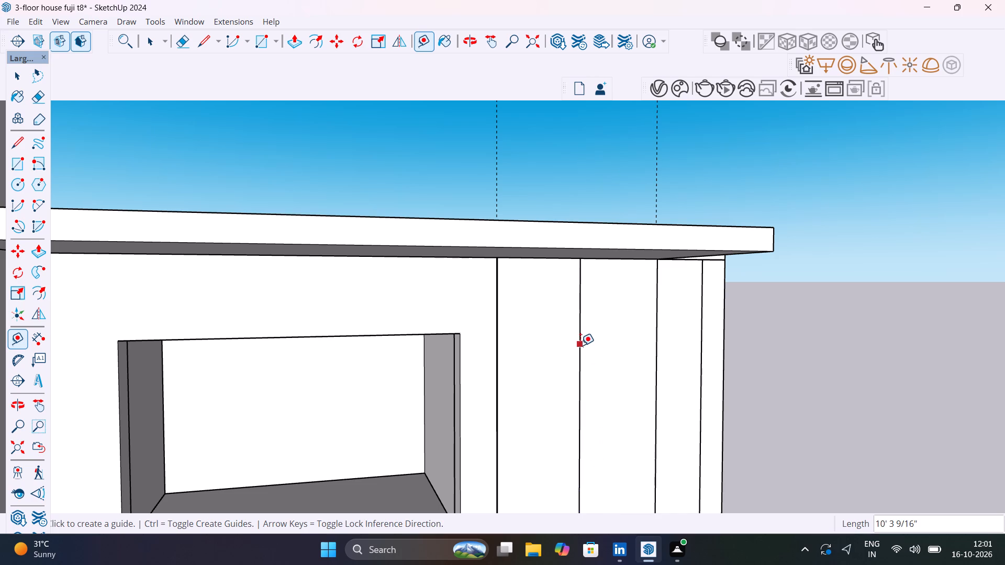
{"action": "type", "text": "0.5"}
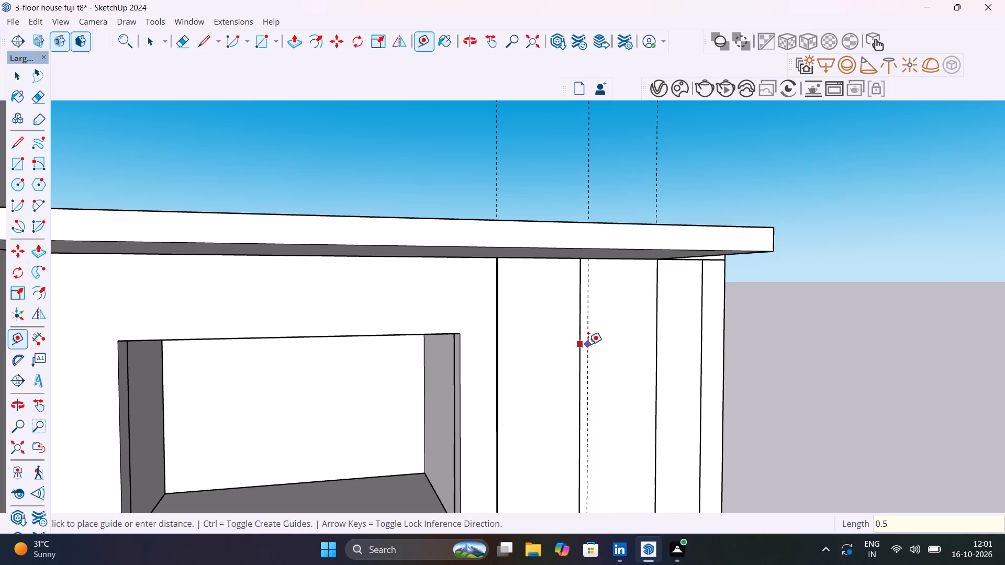
{"action": "key", "text": "apostrophe"}
{"action": "key", "text": "Return"}
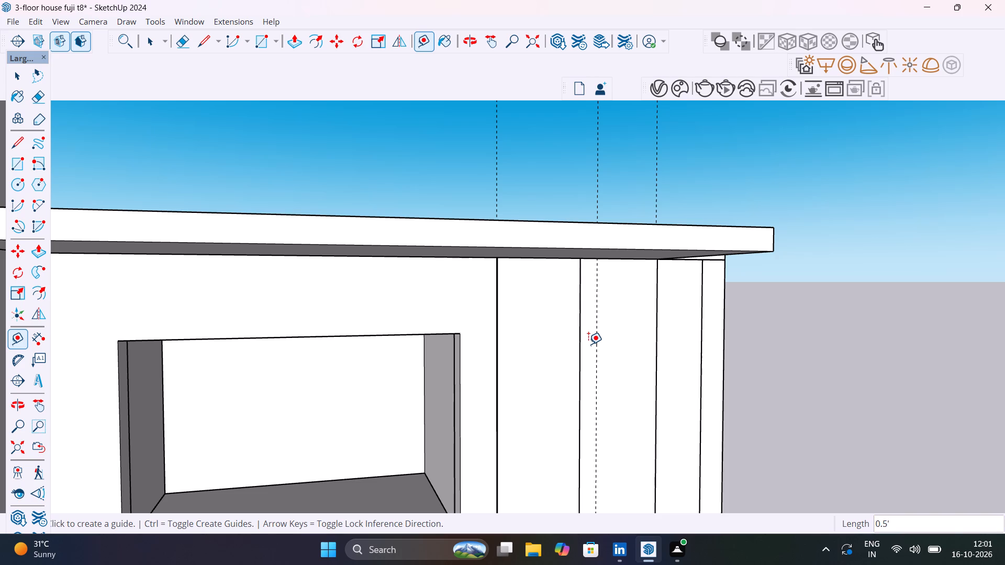
{"action": "type", "text": "10"}
{"action": "key", "text": "shift+quotedbl"}
{"action": "key", "text": "Return"}
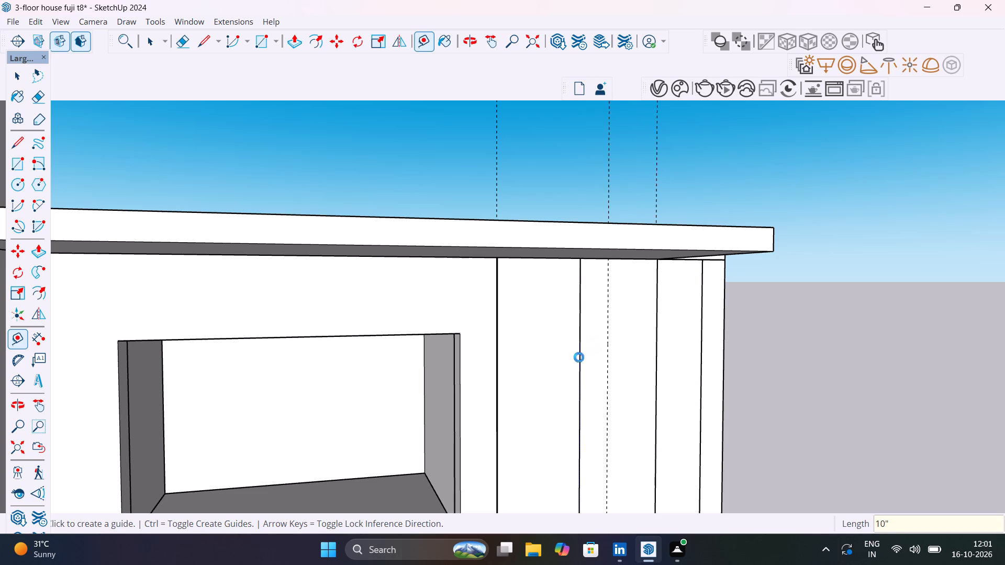
{"action": "left_click", "coordinate": [578, 358]}
{"action": "type", "text": "10\""}
{"action": "key", "text": "Return"}
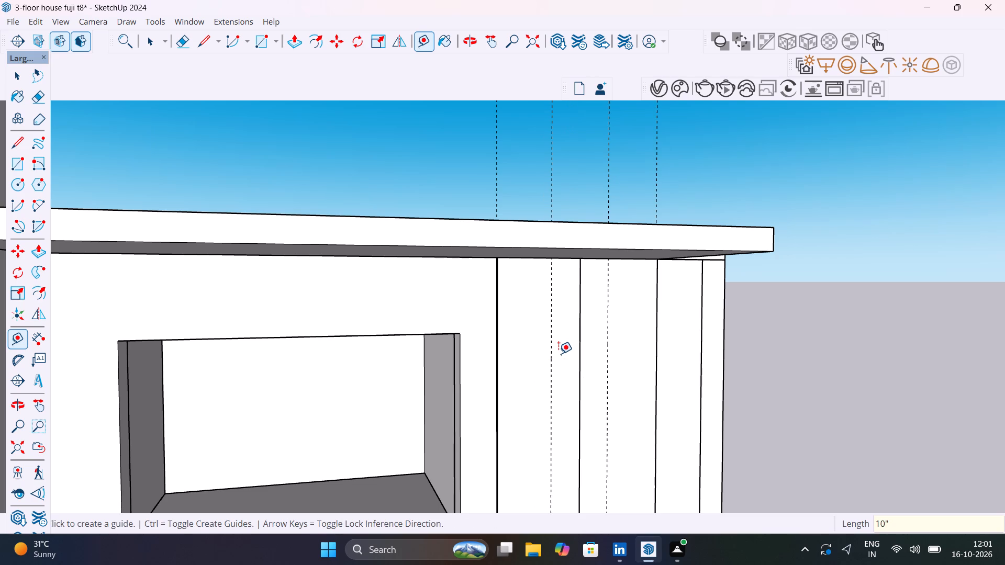
Place horizontal guides across the strip about 2' 7" below the roof slab and about 4' 5" below that first guide.
{"action": "left_click", "coordinate": [594, 260]}
{"action": "double_click", "coordinate": [590, 352]}
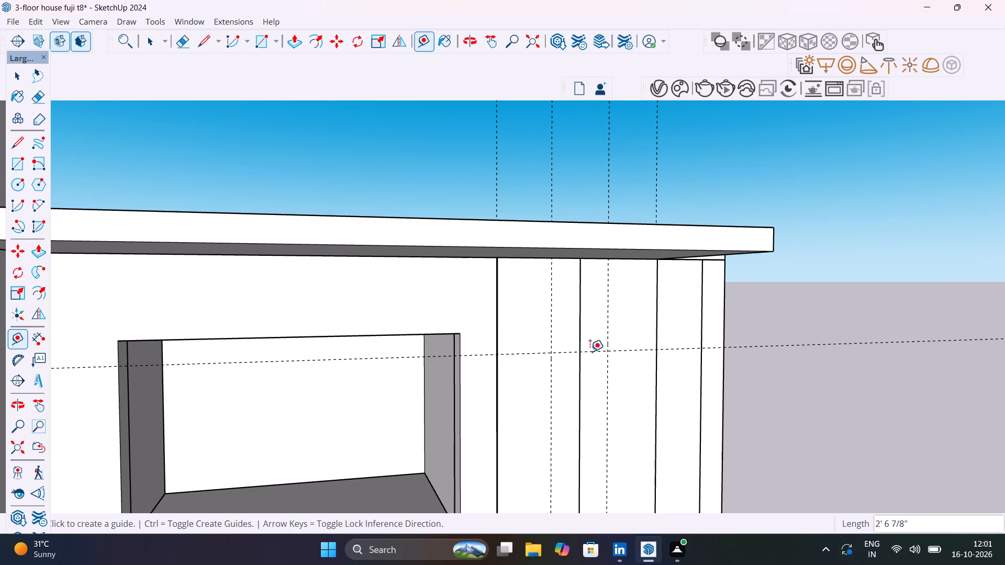
{"action": "scroll", "coordinate": [589, 384], "scroll_direction": "down", "scroll_amount": 6}
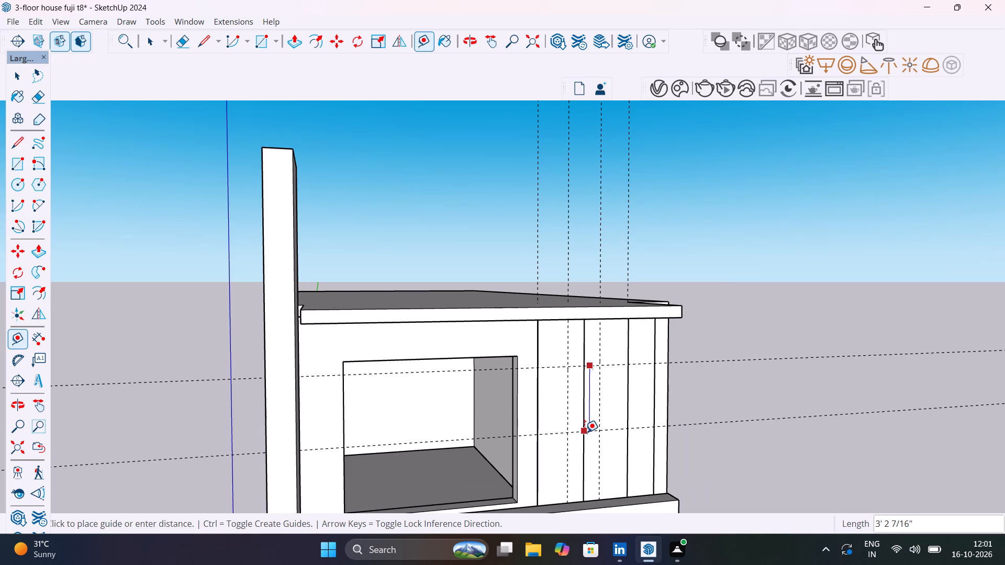
{"action": "scroll", "coordinate": [585, 432], "scroll_direction": "up", "scroll_amount": 4}
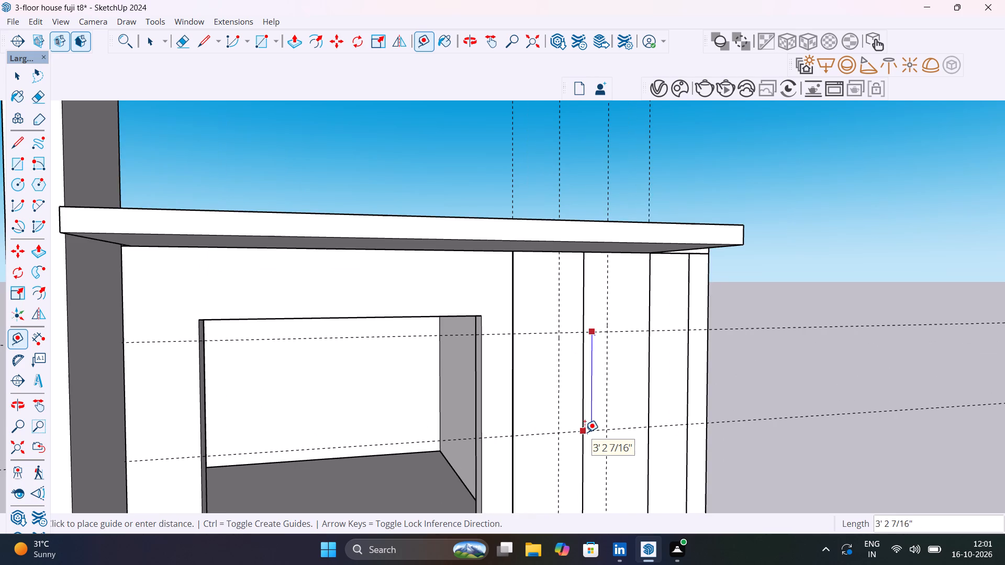
{"action": "middle_click_drag", "start_coordinate": [585, 432], "coordinate": [583, 355]}
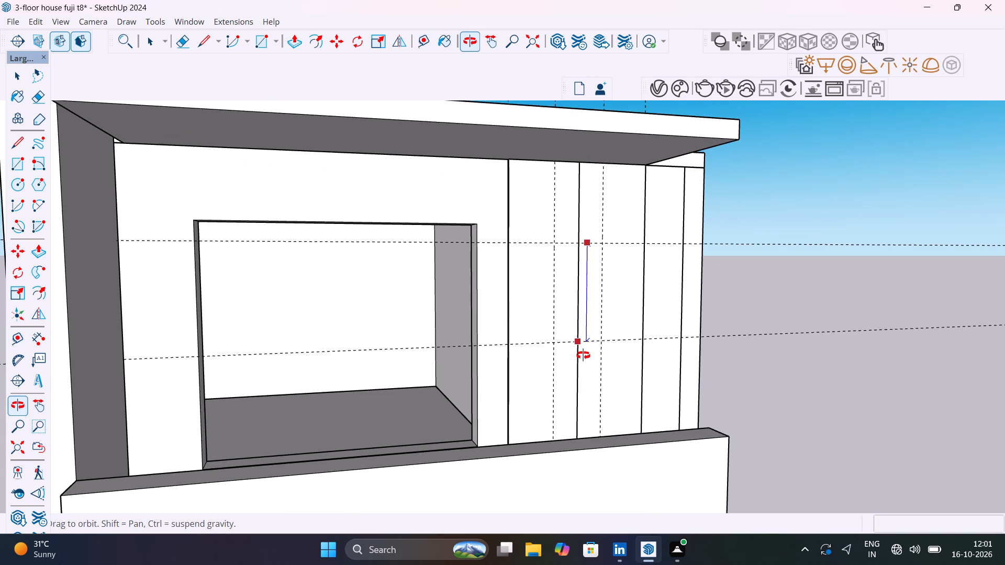
{"action": "middle_click_drag", "start_coordinate": [583, 355], "coordinate": [599, 394]}
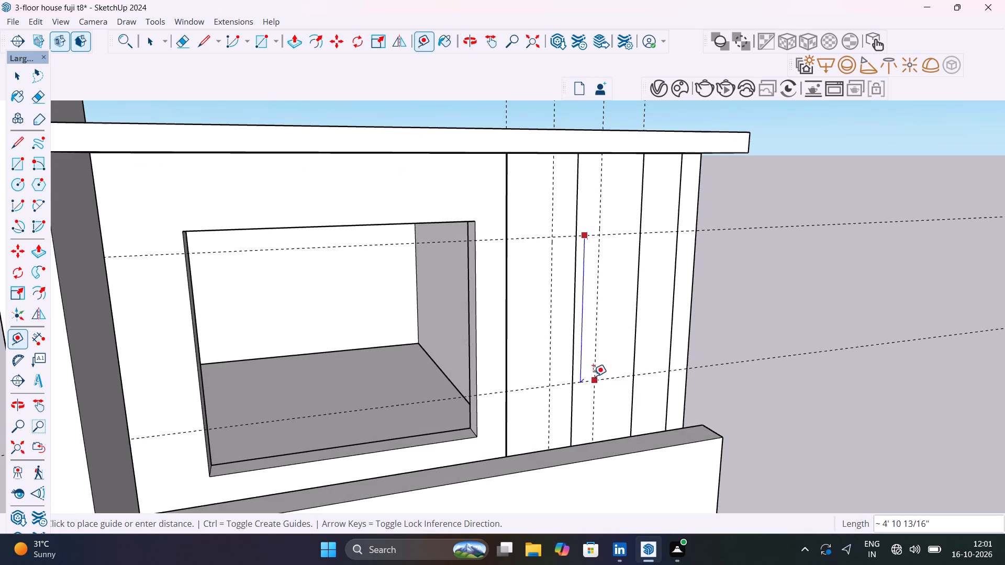
{"action": "left_click", "coordinate": [590, 366]}
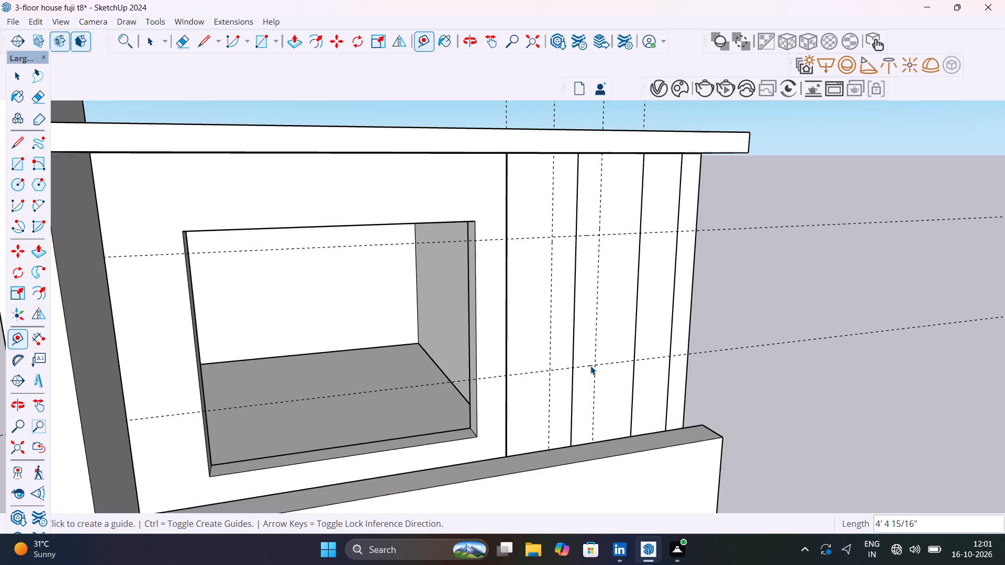
{"action": "key", "text": "space"}
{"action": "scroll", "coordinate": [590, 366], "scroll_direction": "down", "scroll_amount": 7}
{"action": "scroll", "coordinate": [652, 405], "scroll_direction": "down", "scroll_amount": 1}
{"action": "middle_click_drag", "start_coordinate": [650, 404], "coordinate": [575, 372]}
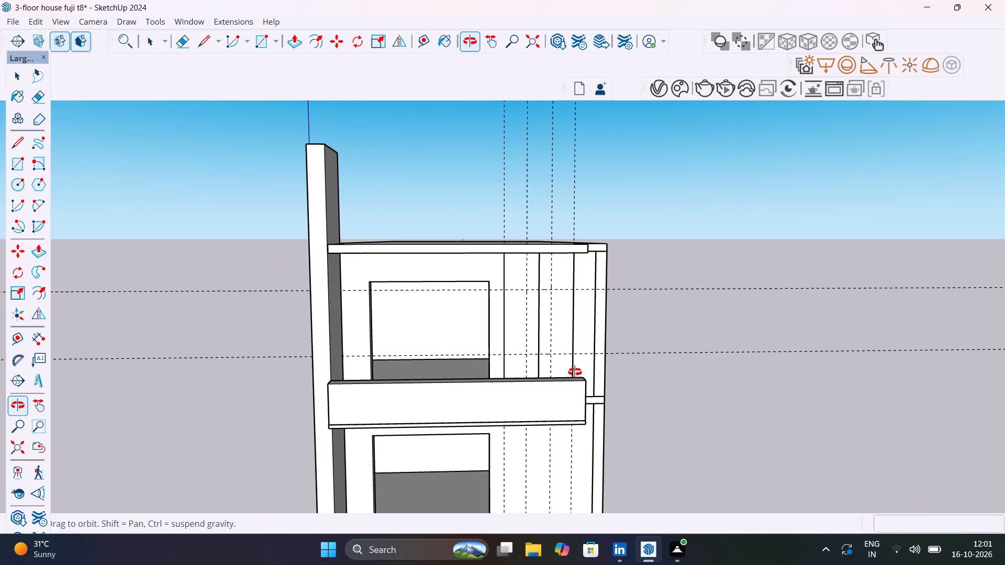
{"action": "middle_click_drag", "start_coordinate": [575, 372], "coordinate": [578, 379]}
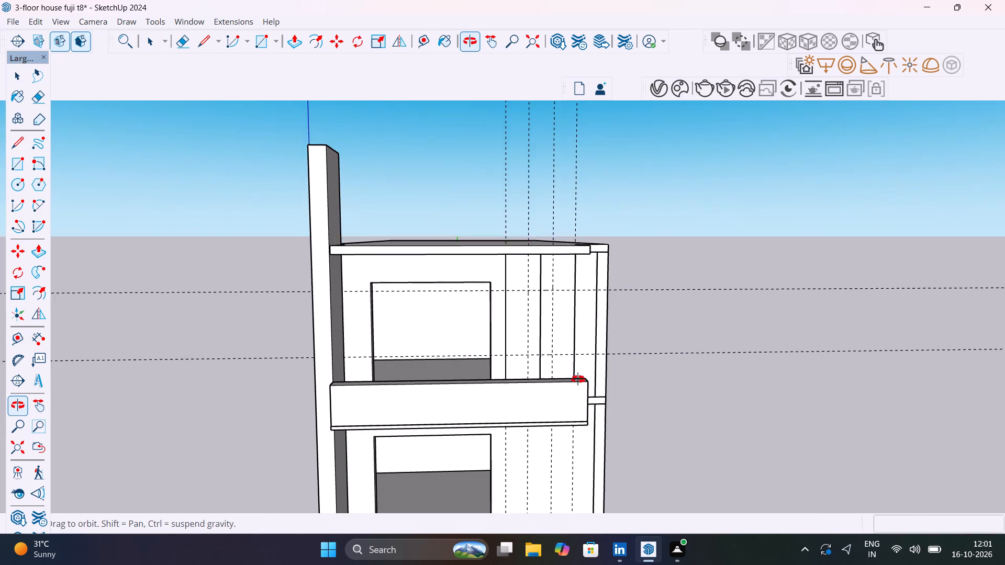
Delete the vertical centre line from the top-floor facade strip beside the opening.
{"action": "middle_click_drag", "start_coordinate": [578, 379], "coordinate": [476, 403]}
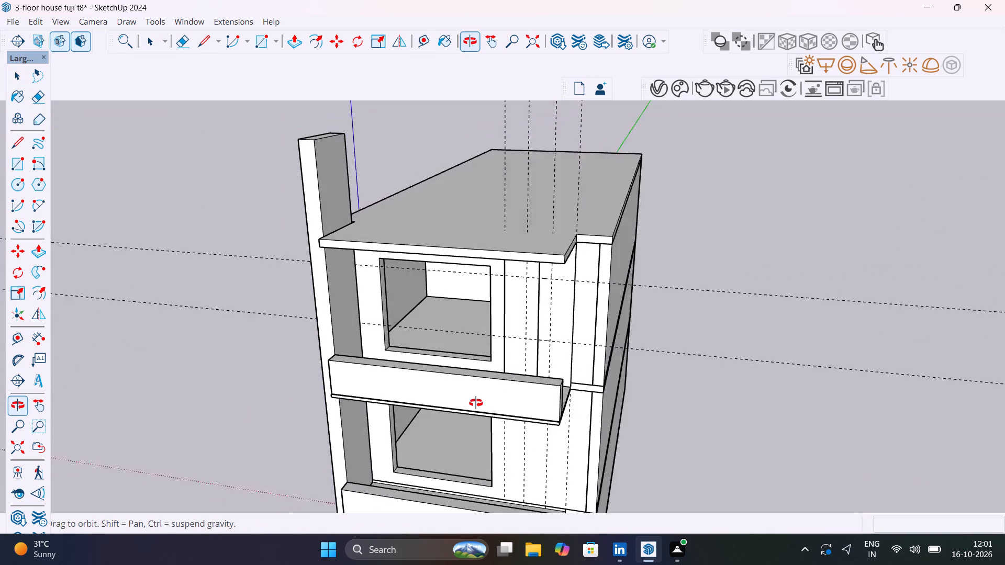
{"action": "middle_click_drag", "start_coordinate": [476, 403], "coordinate": [464, 411]}
{"action": "scroll", "coordinate": [518, 389], "scroll_direction": "up", "scroll_amount": 5}
{"action": "middle_click_drag", "start_coordinate": [533, 391], "coordinate": [385, 361]}
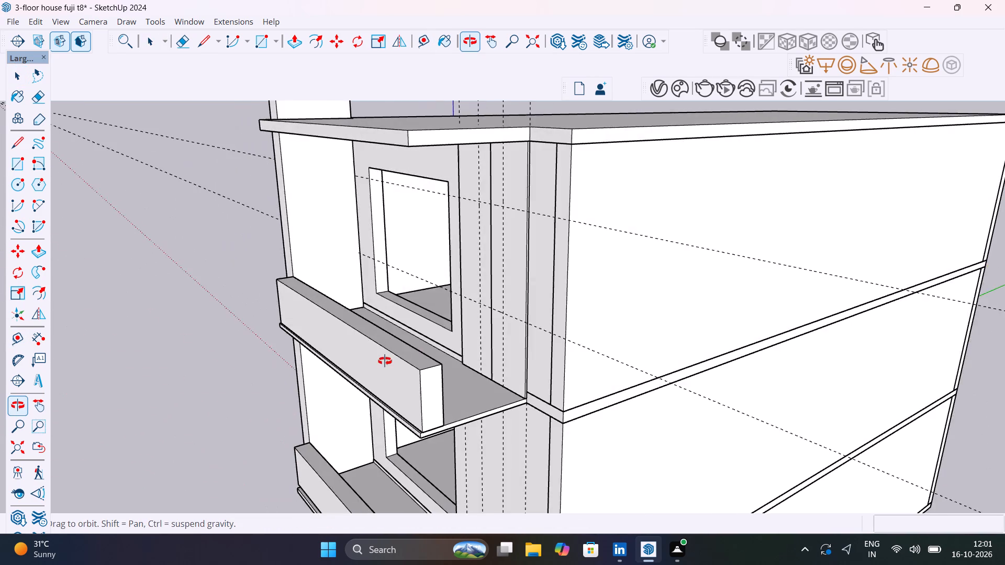
{"action": "middle_click_drag", "start_coordinate": [385, 361], "coordinate": [598, 373]}
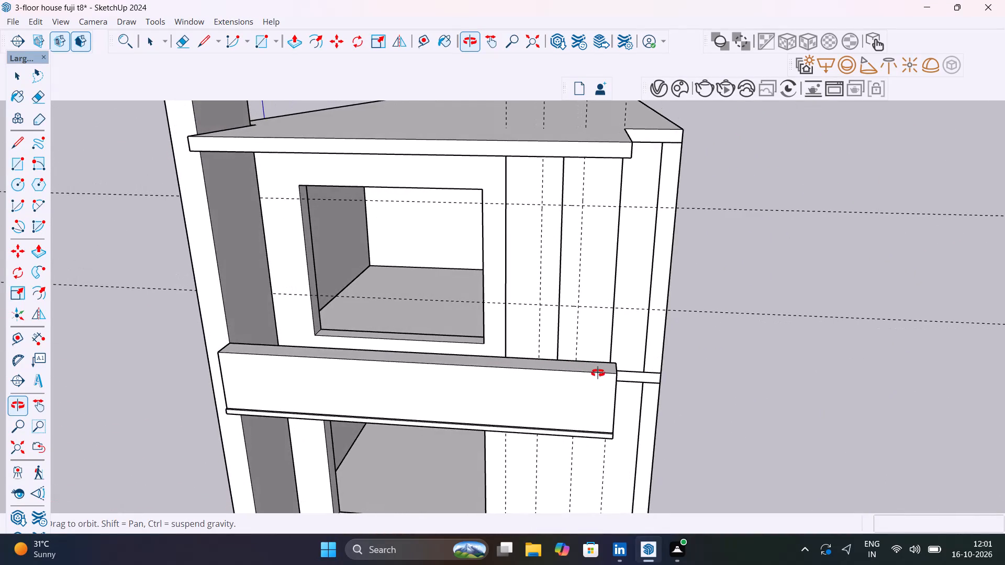
{"action": "middle_click_drag", "start_coordinate": [598, 373], "coordinate": [713, 413]}
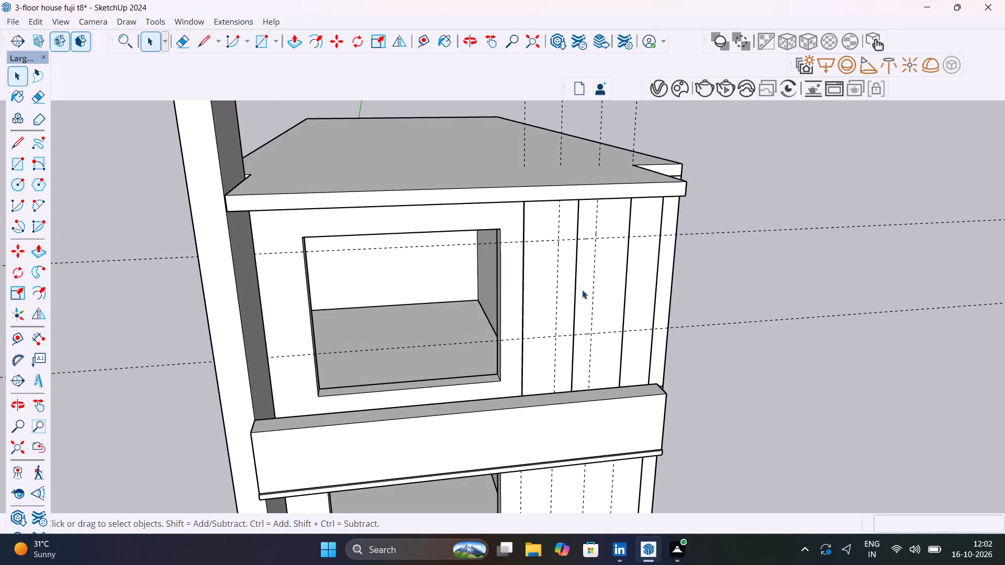
{"action": "left_click", "coordinate": [576, 277]}
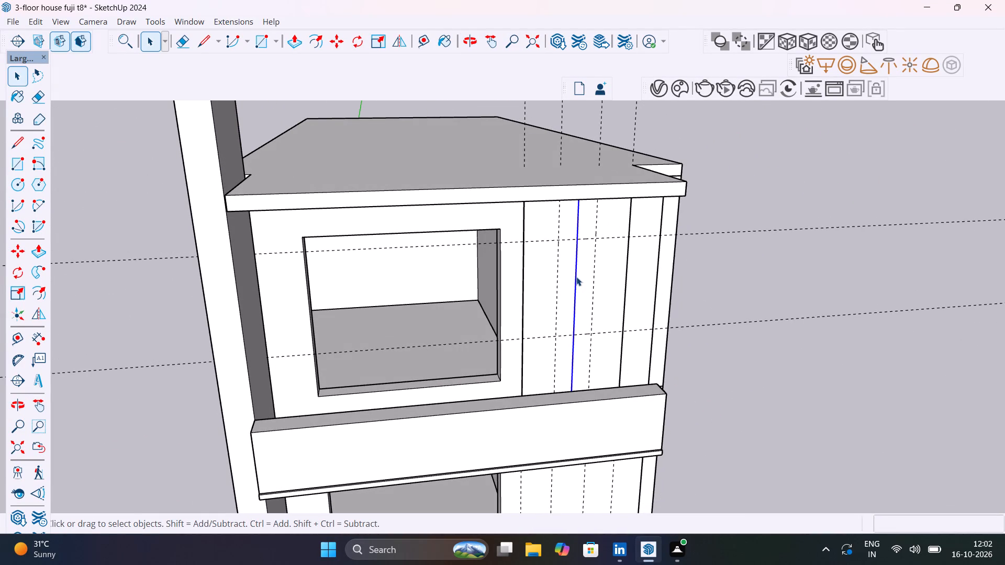
{"action": "key", "text": "Delete"}
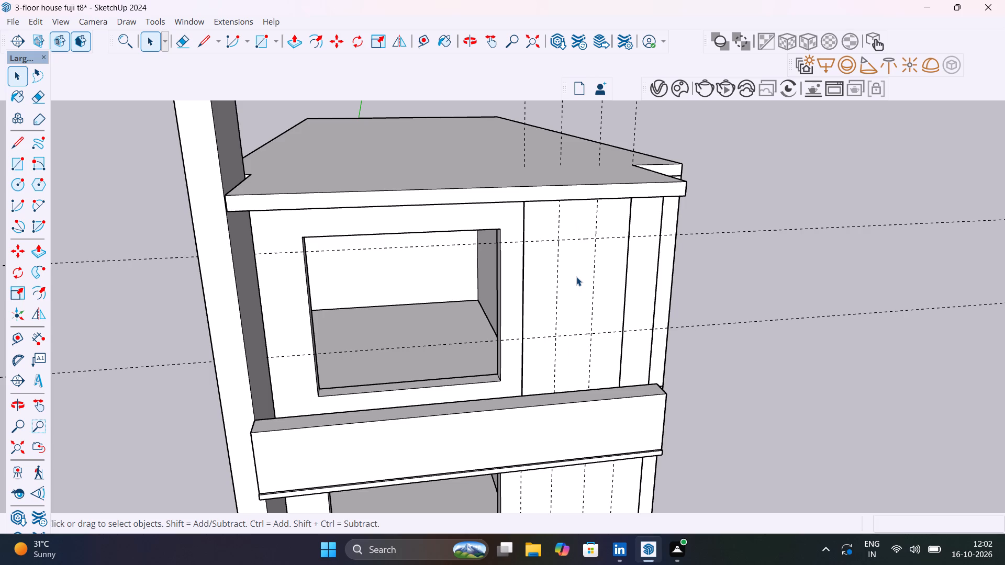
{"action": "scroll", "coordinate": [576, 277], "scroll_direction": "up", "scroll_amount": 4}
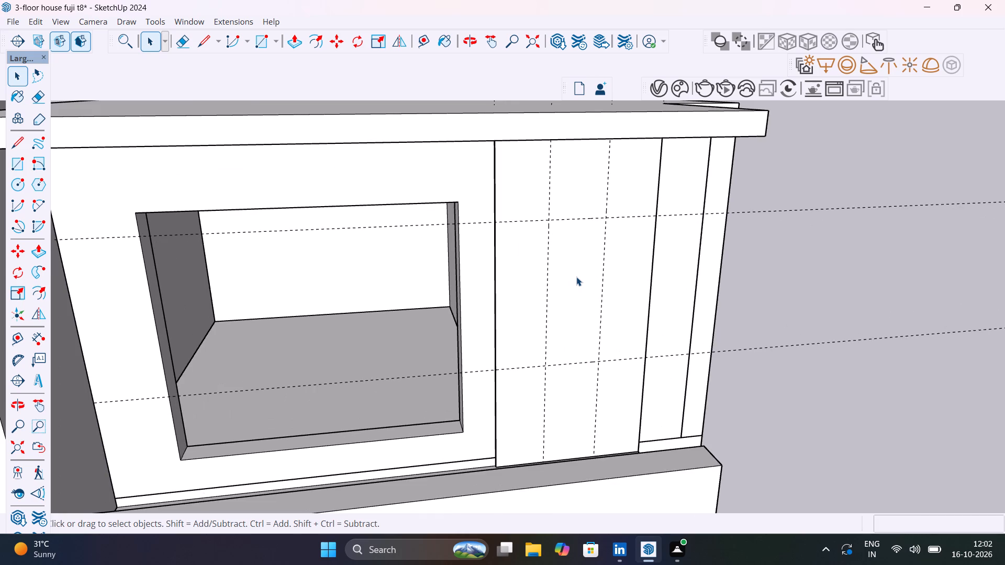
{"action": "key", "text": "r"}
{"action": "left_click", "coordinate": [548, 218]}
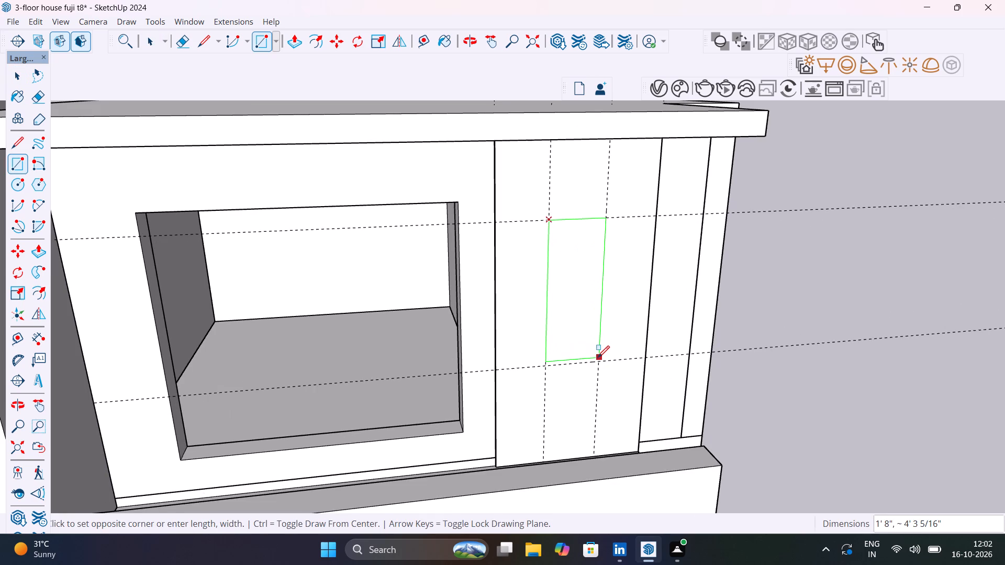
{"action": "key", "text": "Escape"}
Open the top-floor strip group for editing and draw a 1' 8" by about 4' 5" rectangle between the guide intersections.
{"action": "key", "text": "space"}
{"action": "double_click", "coordinate": [588, 339]}
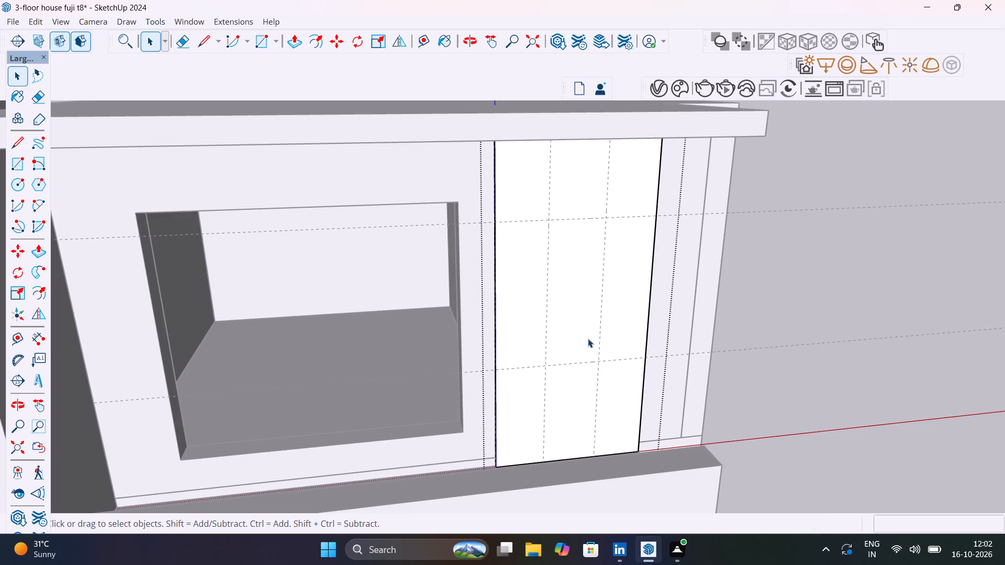
{"action": "key", "text": "r"}
{"action": "left_click", "coordinate": [551, 221]}
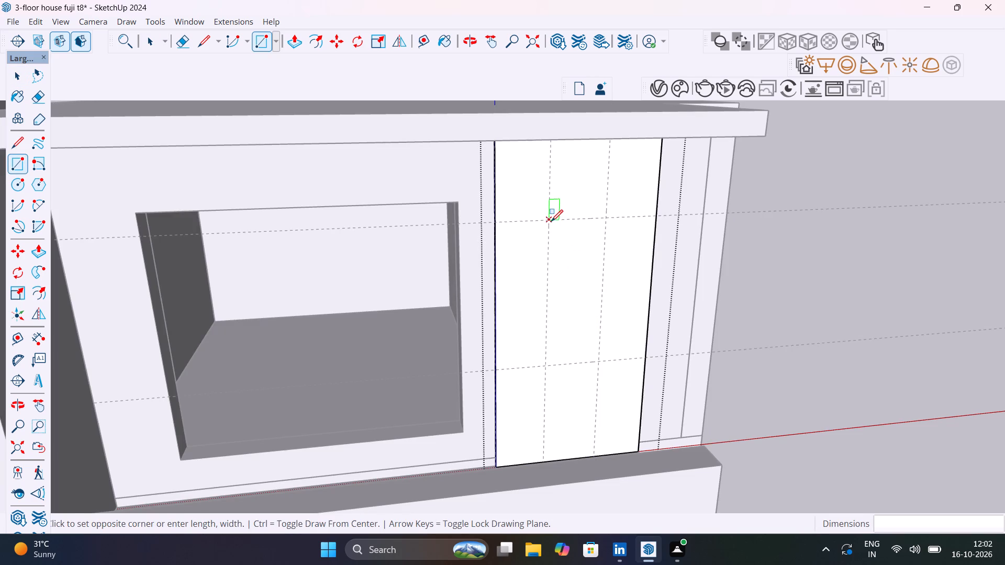
{"action": "left_click", "coordinate": [597, 359]}
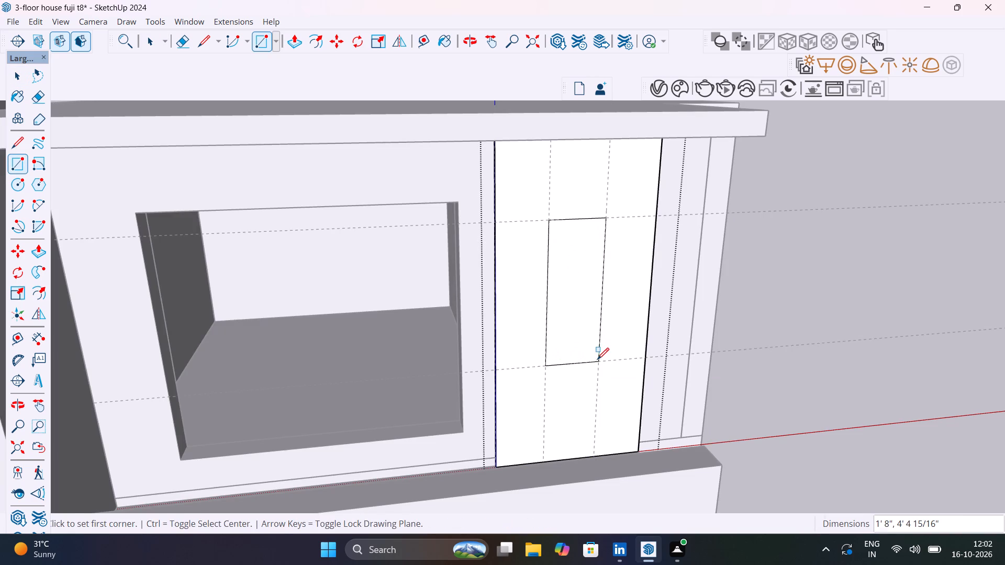
Push the rectangle back through the thin strip panel to cut a narrow opening, and leave group editing.
{"action": "key", "text": "space"}
{"action": "left_click", "coordinate": [586, 319]}
{"action": "key", "text": "p"}
{"action": "left_click", "coordinate": [586, 319]}
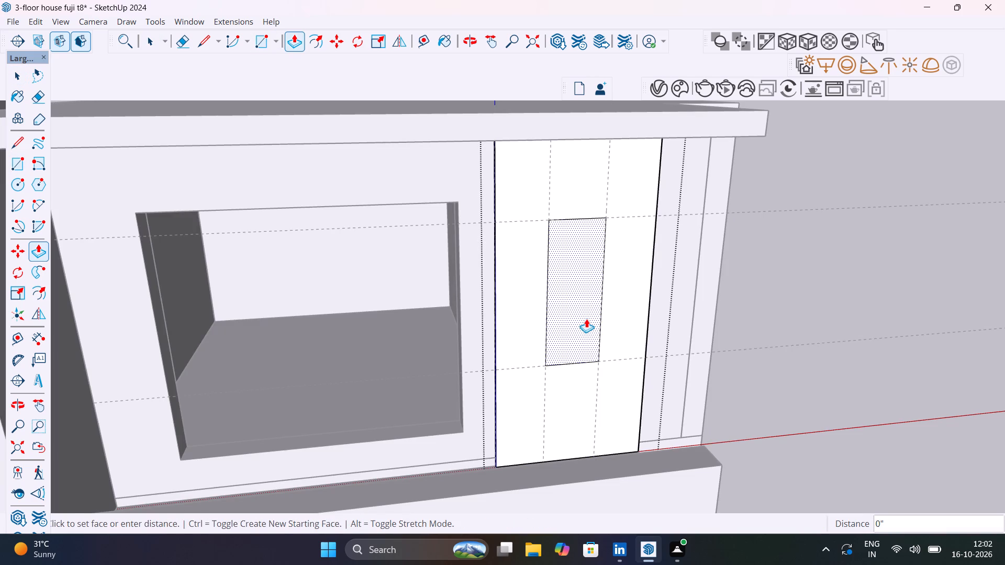
{"action": "left_click", "coordinate": [581, 302]}
{"action": "key", "text": "space"}
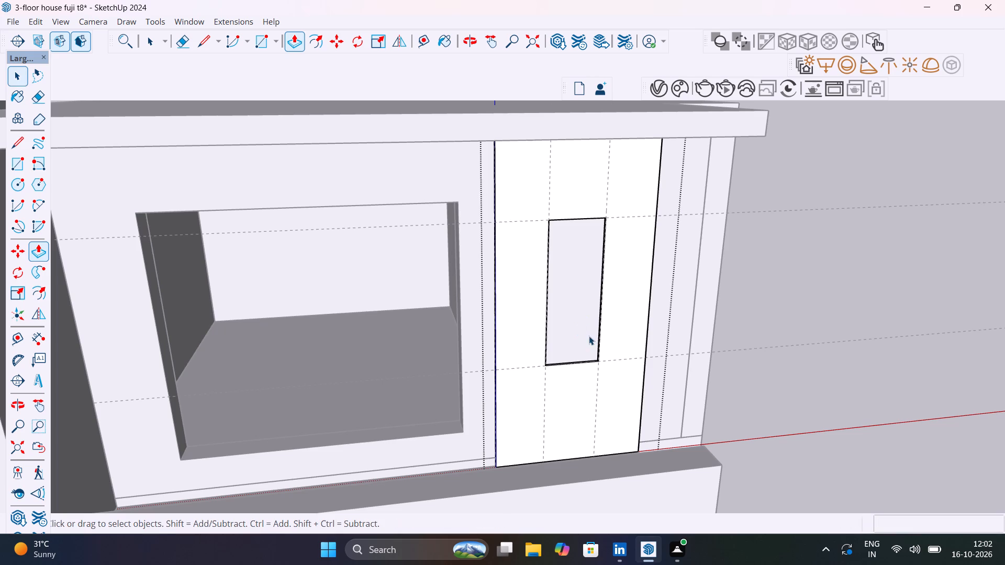
{"action": "left_click", "coordinate": [712, 289]}
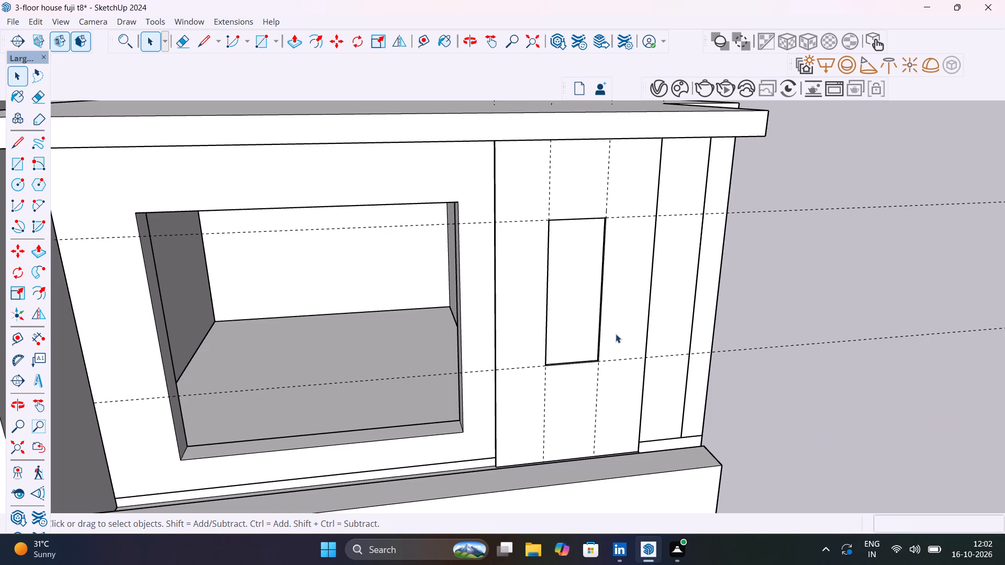
Examine the narrow opening cut in the strip and its depth against the wall from several angles.
{"action": "middle_click_drag", "start_coordinate": [619, 323], "coordinate": [454, 285]}
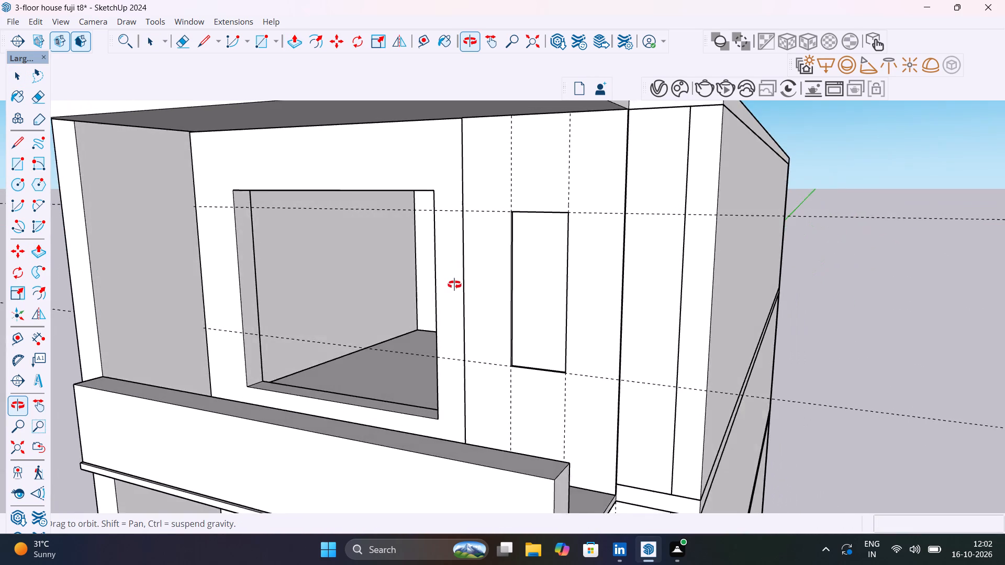
{"action": "middle_click_drag", "start_coordinate": [454, 285], "coordinate": [481, 290]}
{"action": "scroll", "coordinate": [528, 376], "scroll_direction": "up", "scroll_amount": 10}
{"action": "middle_click_drag", "start_coordinate": [484, 411], "coordinate": [482, 456]}
{"action": "scroll", "coordinate": [522, 371], "scroll_direction": "down", "scroll_amount": 7}
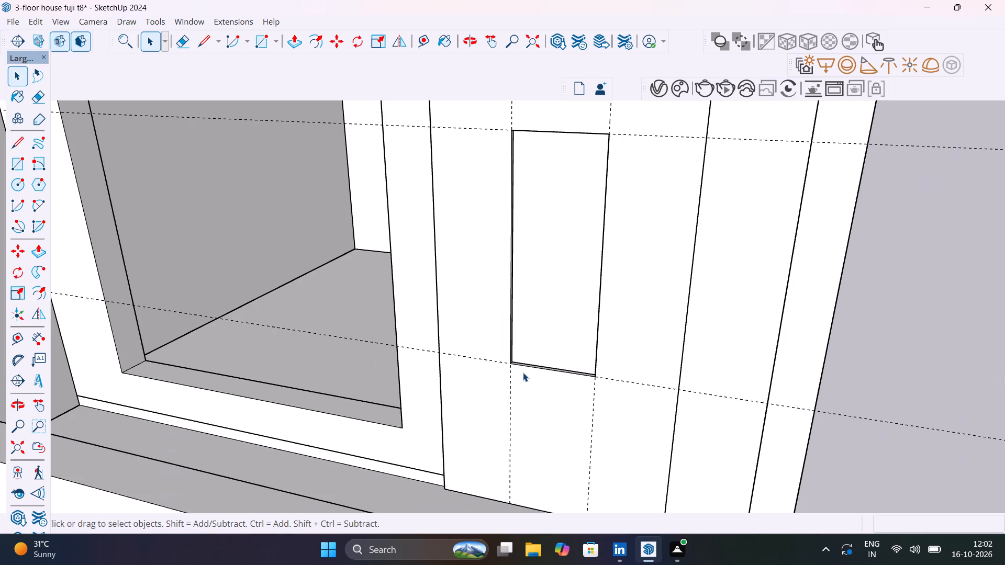
{"action": "middle_click_drag", "start_coordinate": [523, 371], "coordinate": [685, 357]}
{"action": "scroll", "coordinate": [534, 423], "scroll_direction": "down", "scroll_amount": 1}
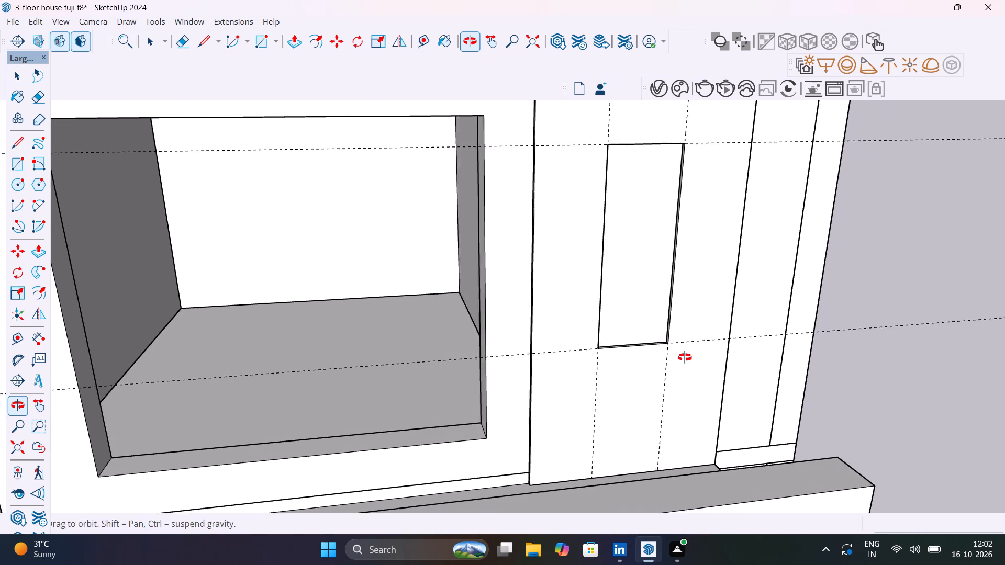
{"action": "middle_click_drag", "start_coordinate": [685, 357], "coordinate": [804, 358]}
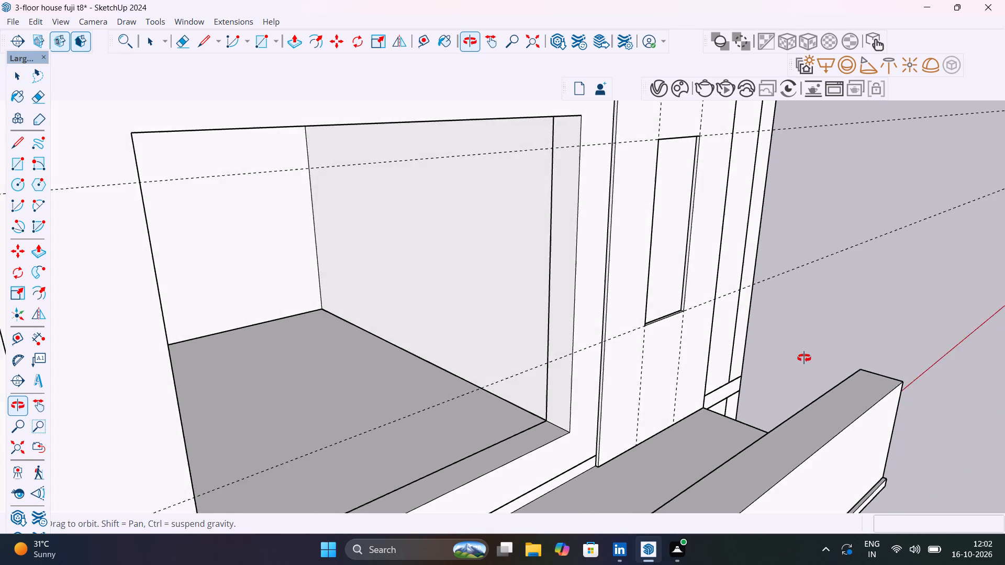
{"action": "middle_click_drag", "start_coordinate": [804, 358], "coordinate": [273, 398]}
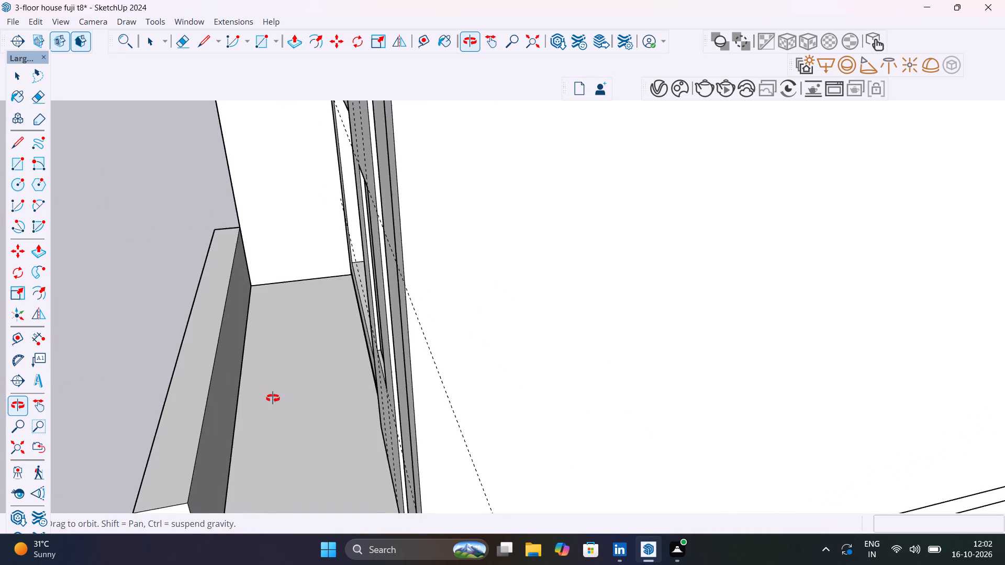
{"action": "middle_click_drag", "start_coordinate": [273, 398], "coordinate": [603, 346]}
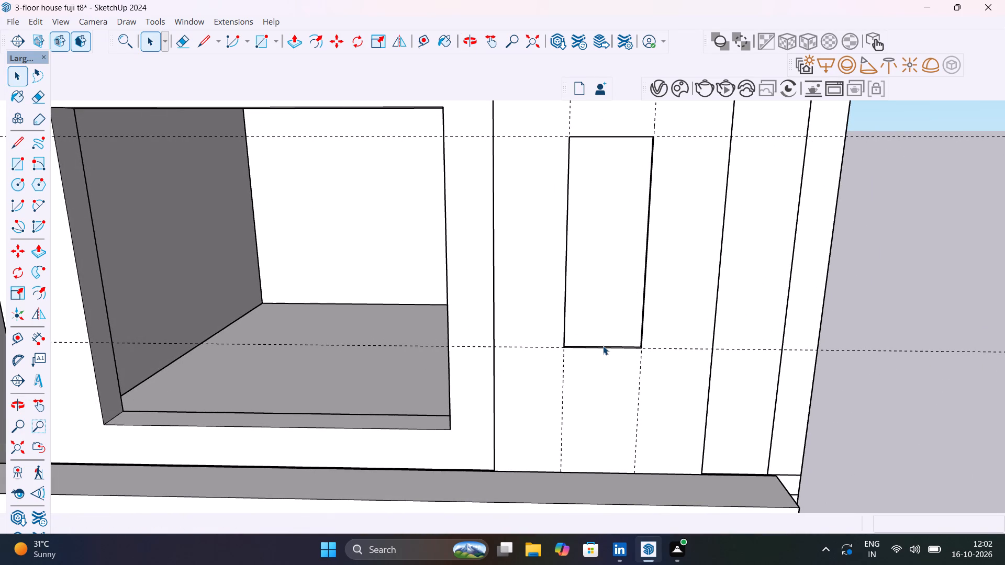
{"action": "scroll", "coordinate": [604, 345], "scroll_direction": "down", "scroll_amount": 5}
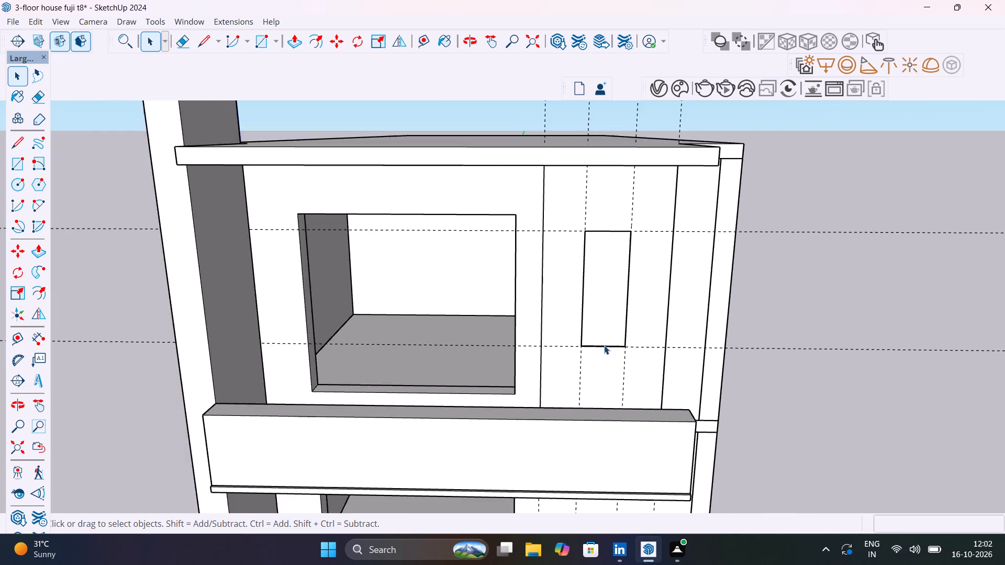
{"action": "scroll", "coordinate": [604, 345], "scroll_direction": "down", "scroll_amount": 5}
Copy the top-floor strip panel with its narrow opening 10' 5 1/8" straight down onto the middle floor, aligned at the bottom corner.
{"action": "middle_click_drag", "start_coordinate": [621, 354], "coordinate": [447, 270]}
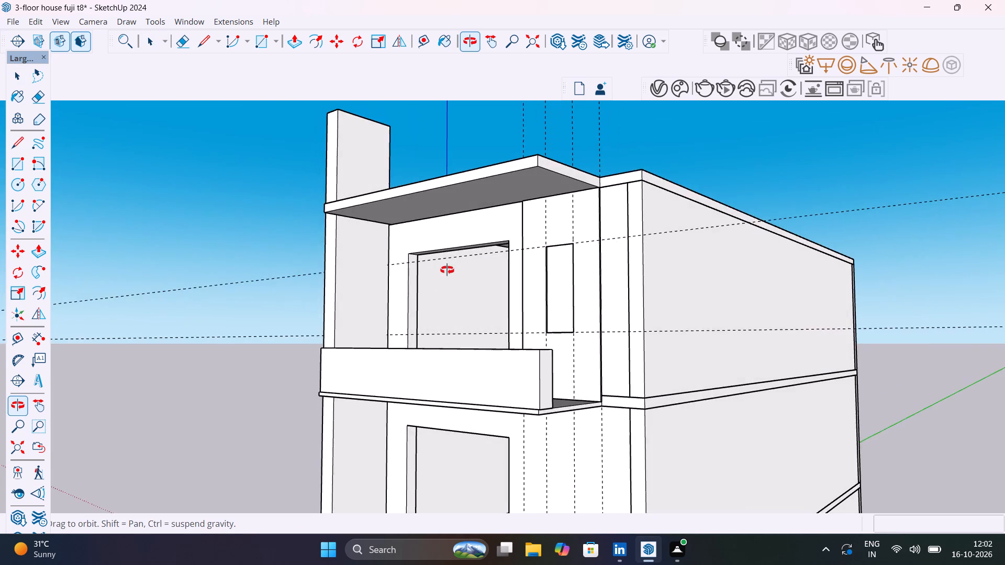
{"action": "middle_click_drag", "start_coordinate": [447, 270], "coordinate": [420, 225]}
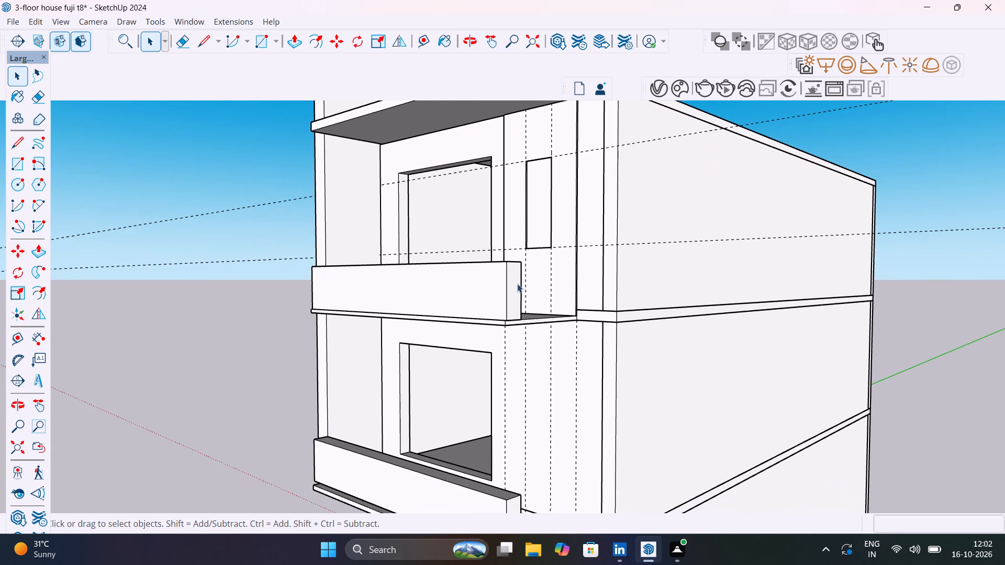
{"action": "left_click", "coordinate": [566, 285]}
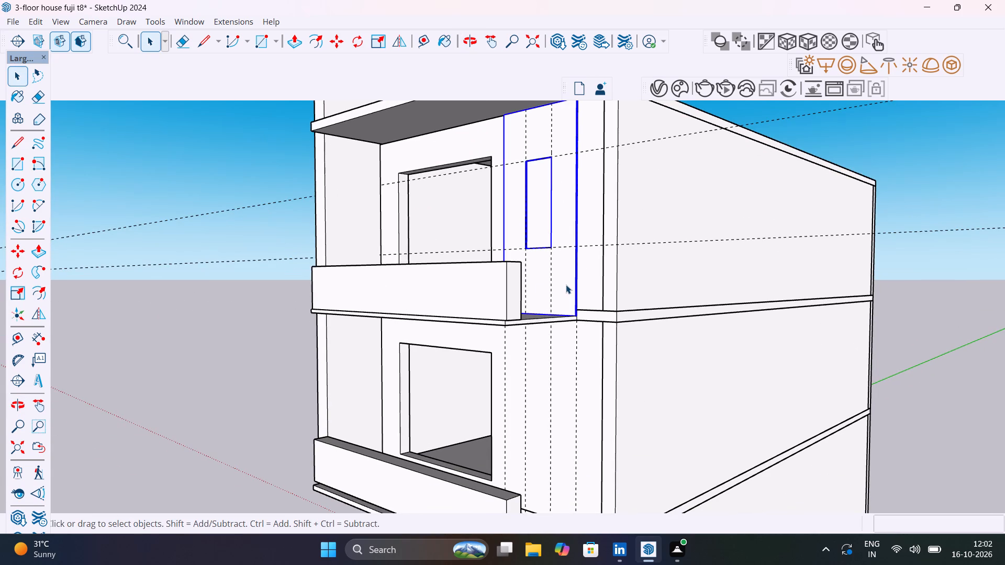
{"action": "key", "text": "m"}
{"action": "middle_click_drag", "start_coordinate": [579, 316], "coordinate": [541, 262], "text": "shift"}
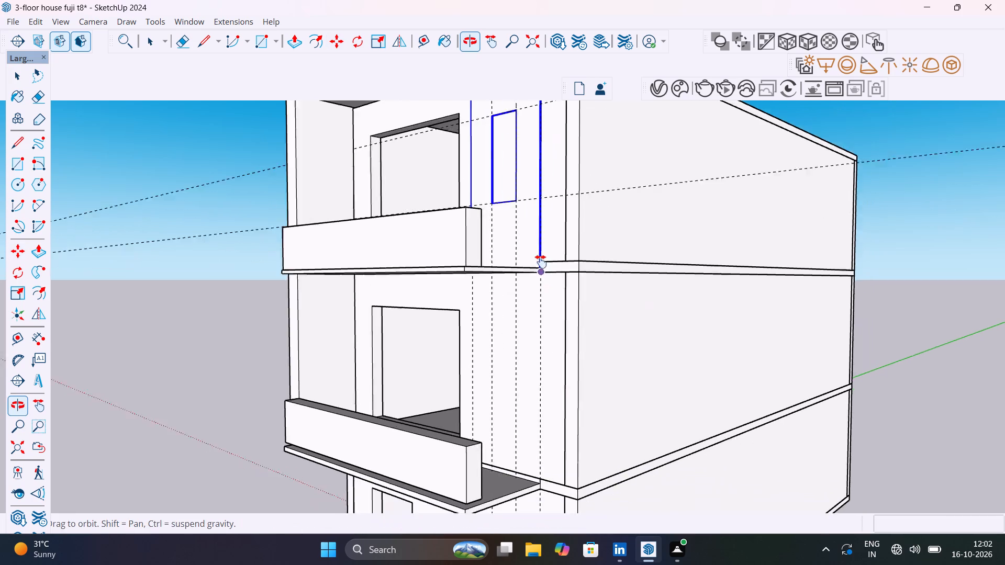
{"action": "middle_click_drag", "start_coordinate": [541, 262], "coordinate": [532, 240], "text": "shift"}
{"action": "scroll", "coordinate": [531, 242], "scroll_direction": "up", "scroll_amount": 4}
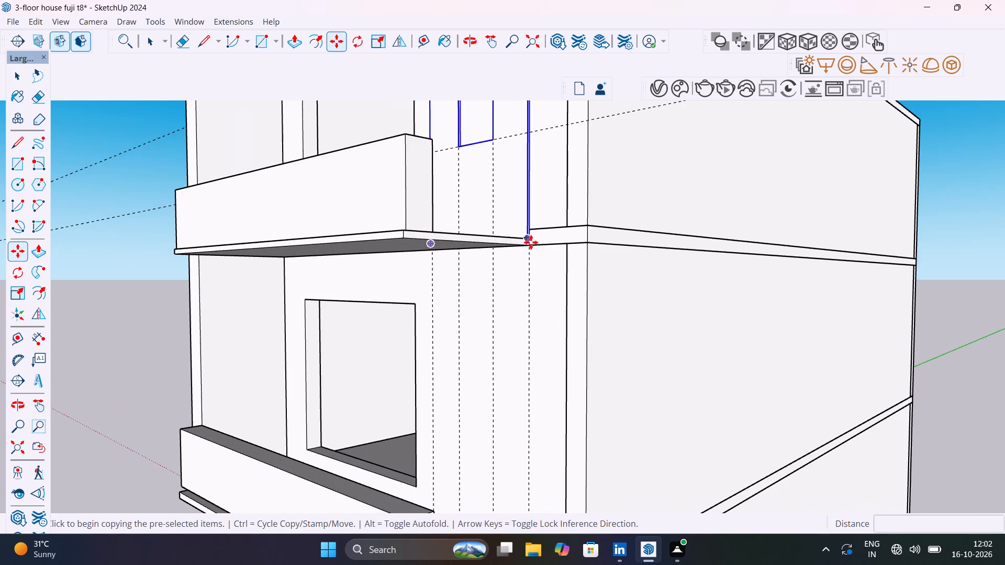
{"action": "middle_click_drag", "start_coordinate": [531, 242], "coordinate": [527, 269]}
{"action": "left_click", "coordinate": [527, 263]}
{"action": "scroll", "coordinate": [524, 330], "scroll_direction": "down", "scroll_amount": 15}
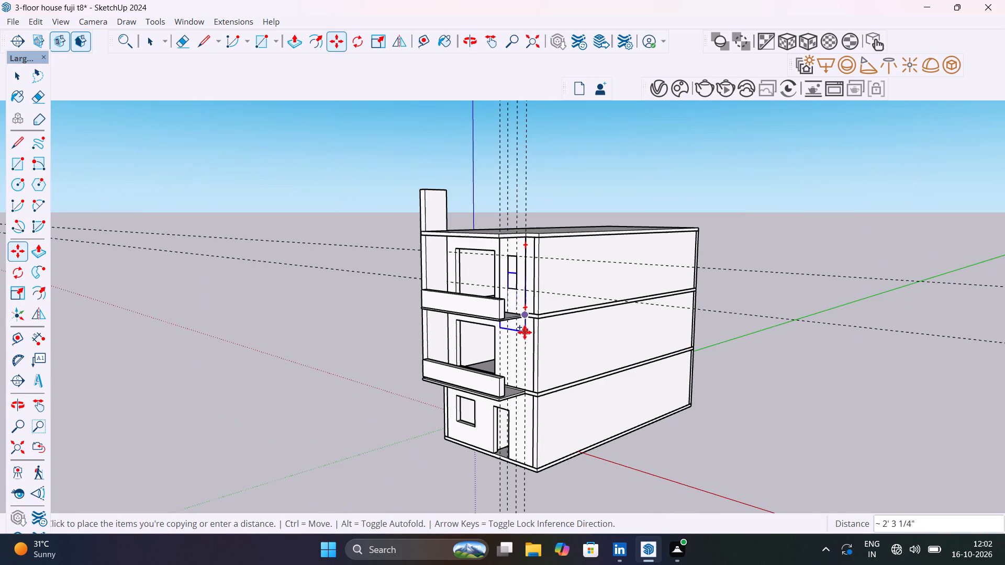
{"action": "scroll", "coordinate": [524, 389], "scroll_direction": "up", "scroll_amount": 5}
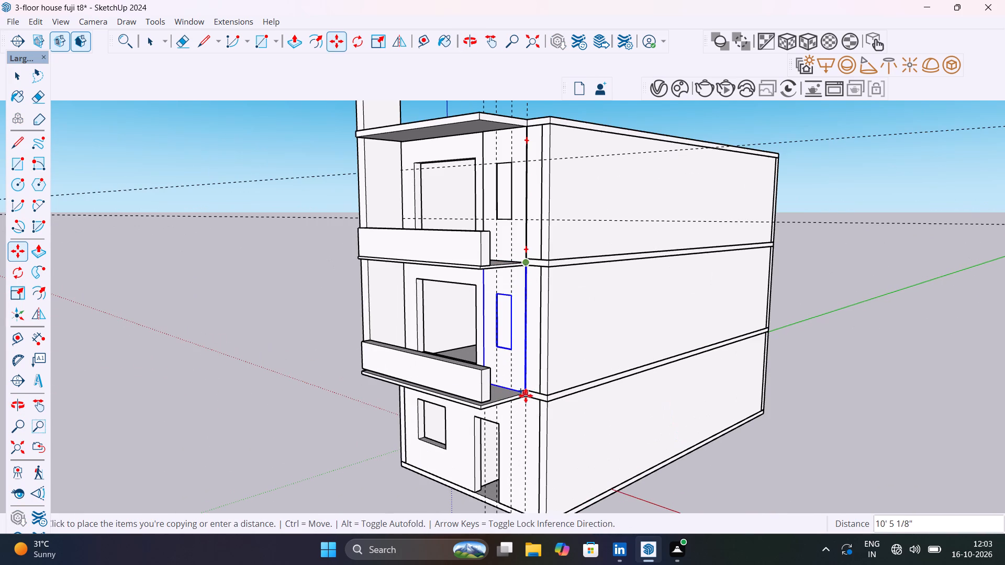
{"action": "left_click", "coordinate": [526, 395]}
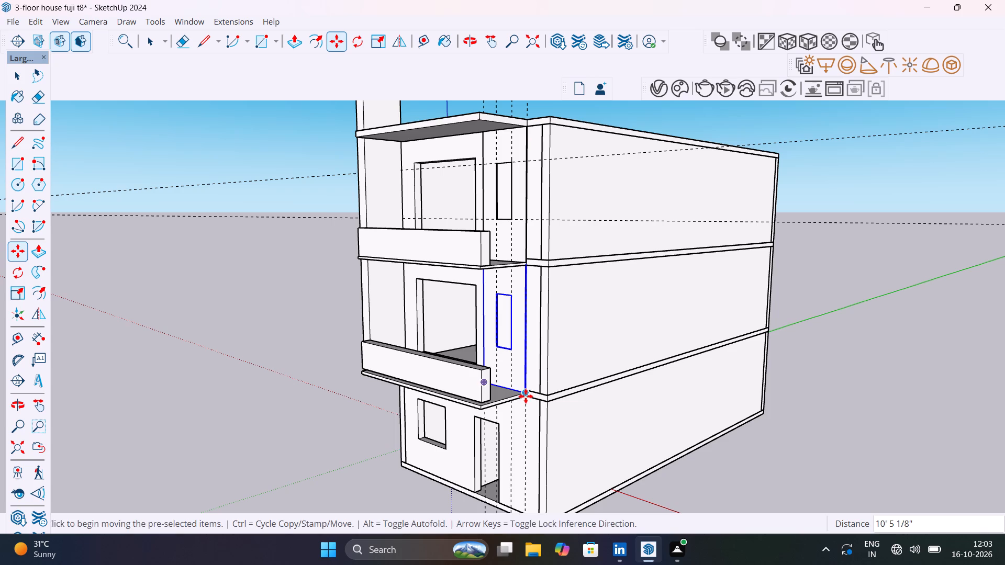
{"action": "key", "text": "space"}
{"action": "left_click", "coordinate": [842, 366]}
Delete all guides from the model.
{"action": "scroll", "coordinate": [494, 301], "scroll_direction": "up", "scroll_amount": 5}
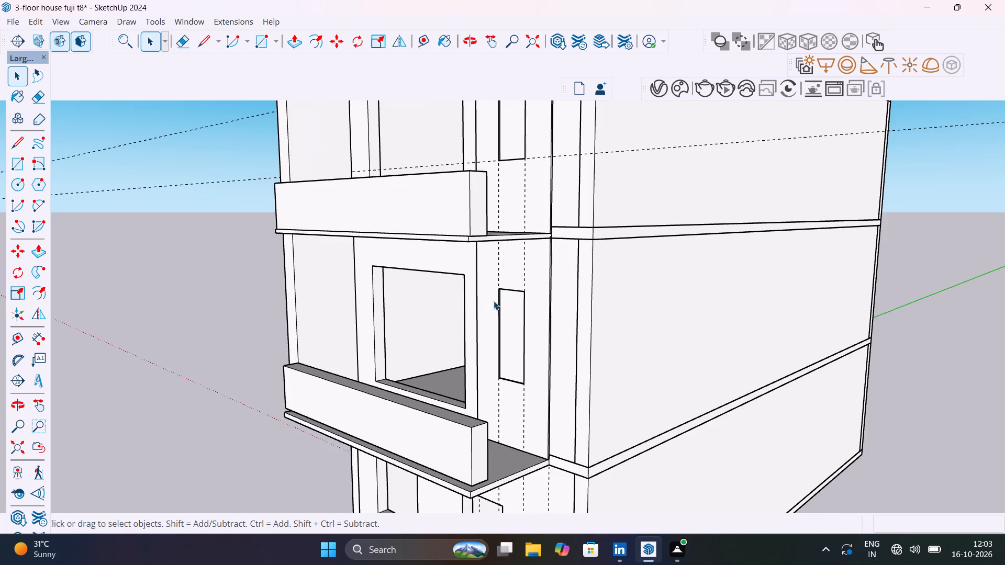
{"action": "middle_click_drag", "start_coordinate": [494, 300], "coordinate": [708, 299]}
{"action": "scroll", "coordinate": [708, 299], "scroll_direction": "down", "scroll_amount": 5}
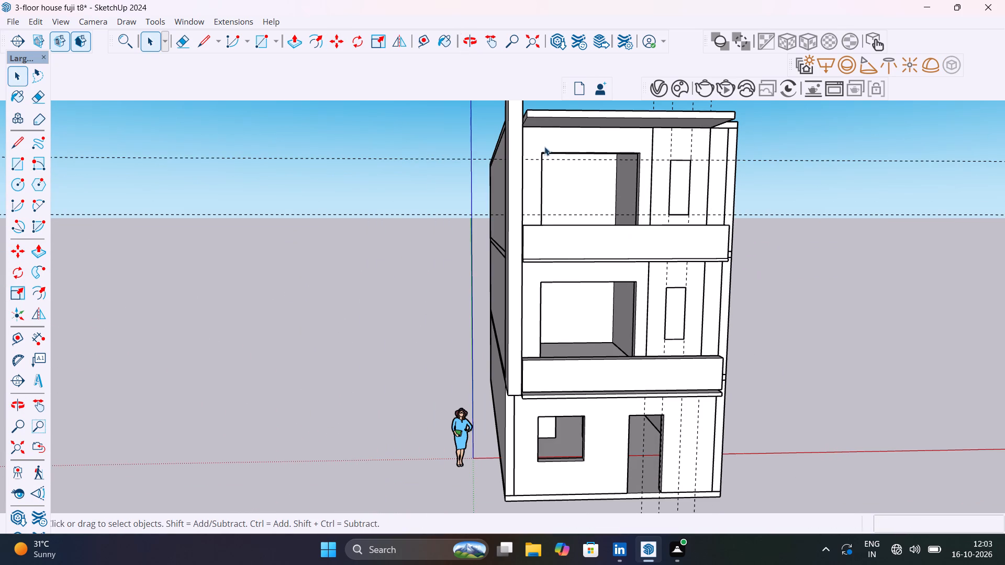
{"action": "left_click", "coordinate": [42, 20]}
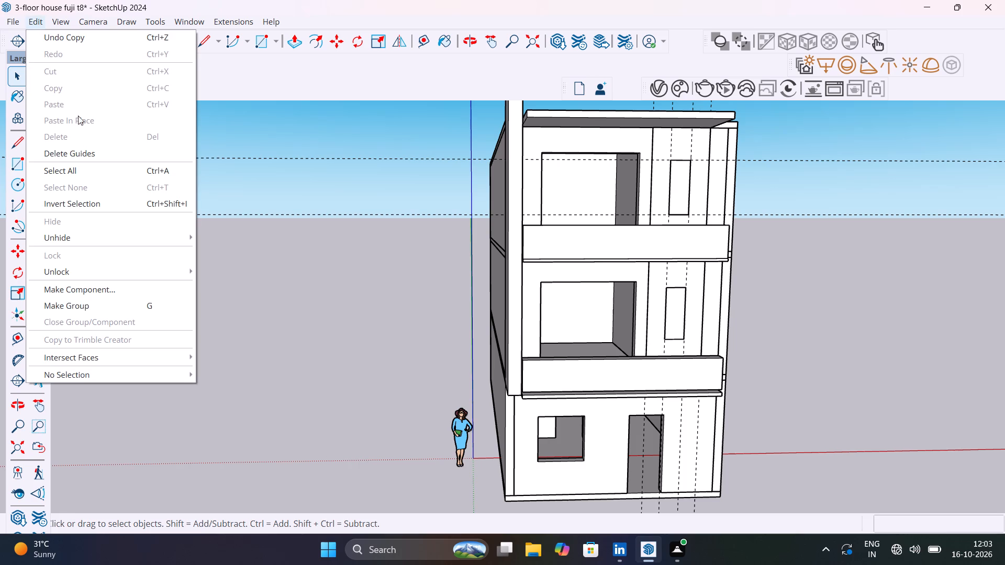
{"action": "left_click", "coordinate": [97, 152]}
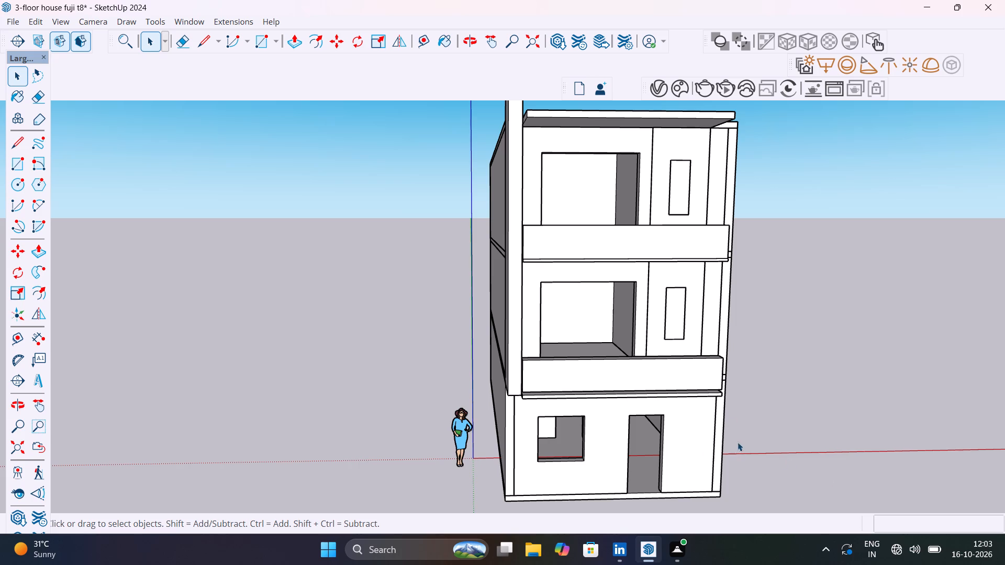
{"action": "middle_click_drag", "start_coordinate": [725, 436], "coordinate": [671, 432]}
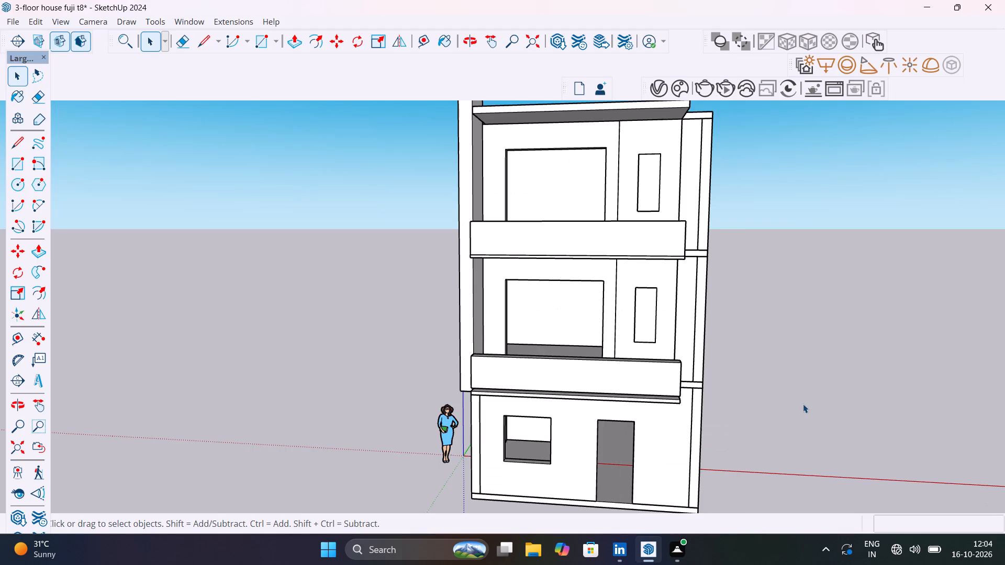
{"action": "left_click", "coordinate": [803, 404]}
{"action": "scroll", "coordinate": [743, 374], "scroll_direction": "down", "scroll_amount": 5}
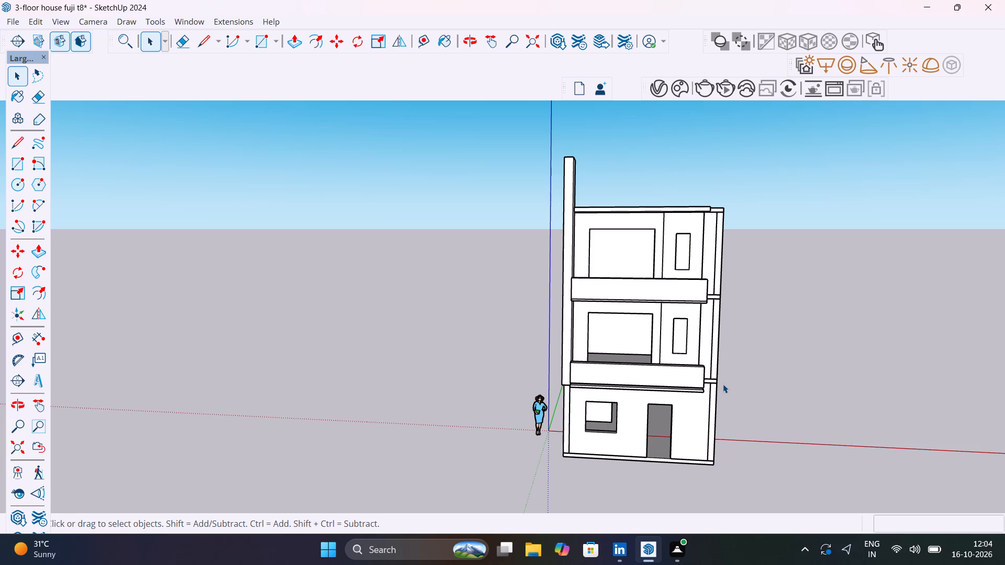
Examine the front facade from several angles, focusing on the two balcony parapets of the upper floors.
{"action": "middle_click_drag", "start_coordinate": [729, 360], "coordinate": [674, 412]}
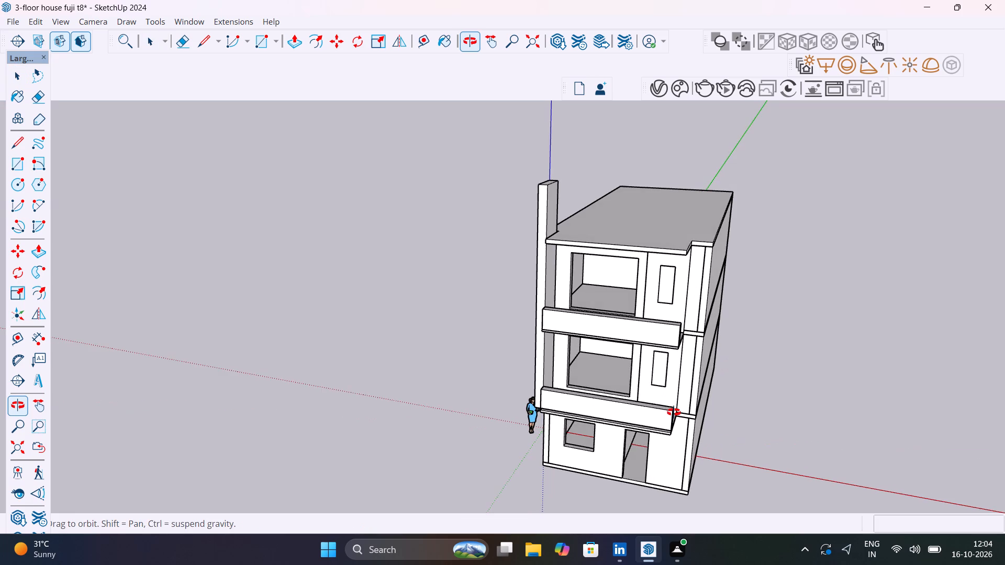
{"action": "middle_click_drag", "start_coordinate": [674, 412], "coordinate": [816, 379]}
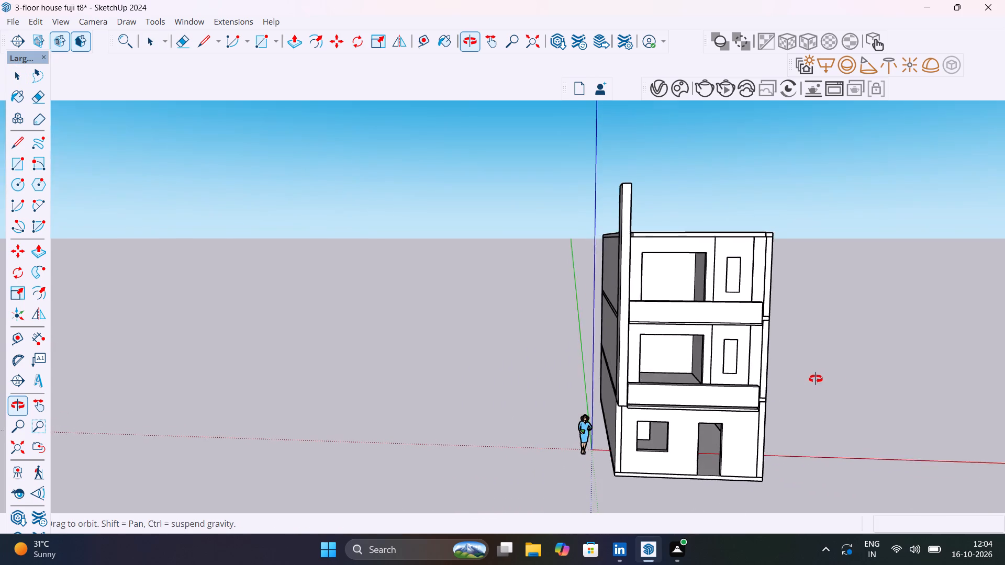
{"action": "middle_click_drag", "start_coordinate": [816, 379], "coordinate": [818, 378]}
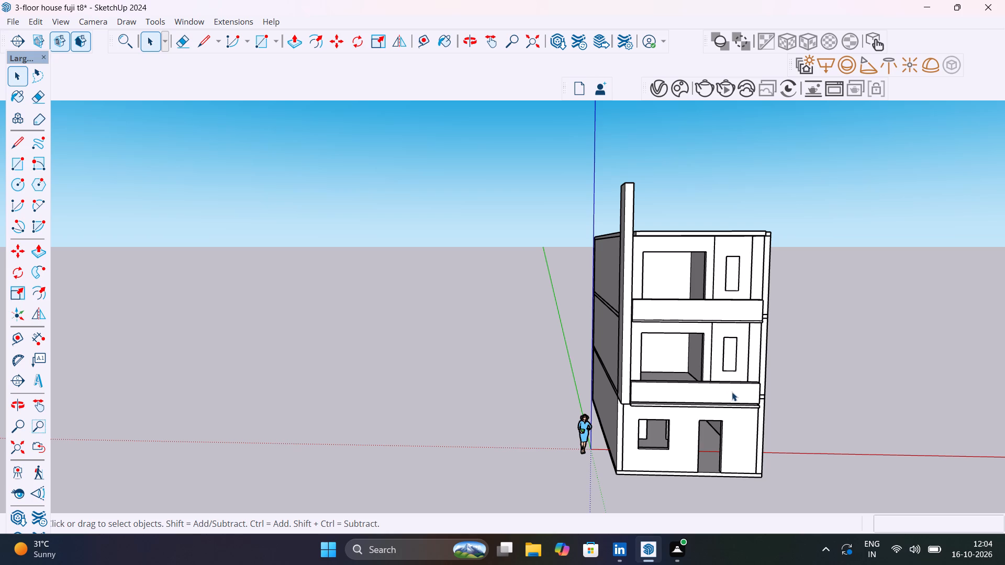
{"action": "middle_click_drag", "start_coordinate": [759, 342], "coordinate": [741, 438]}
{"action": "scroll", "coordinate": [742, 425], "scroll_direction": "down", "scroll_amount": 1}
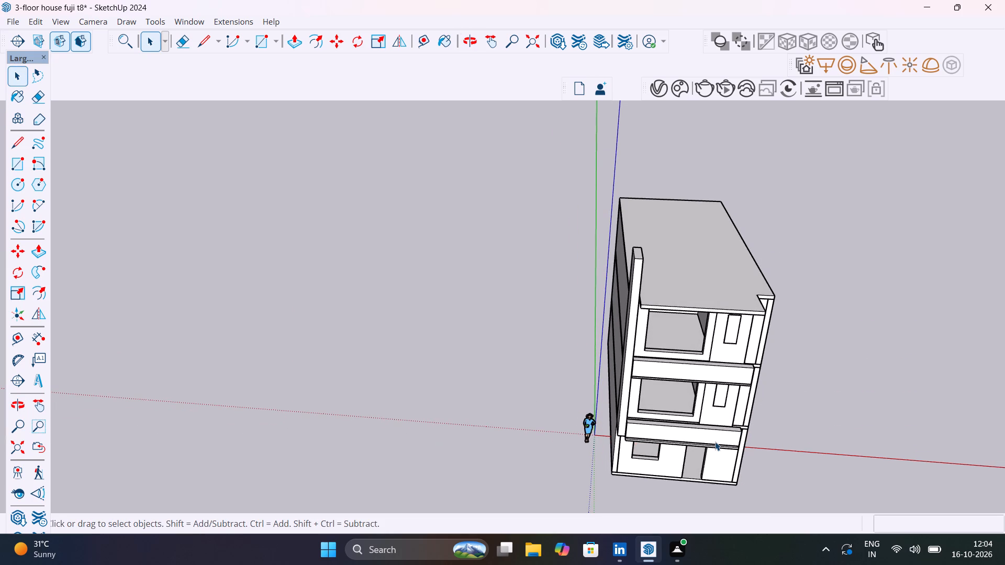
{"action": "scroll", "coordinate": [643, 421], "scroll_direction": "up", "scroll_amount": 11}
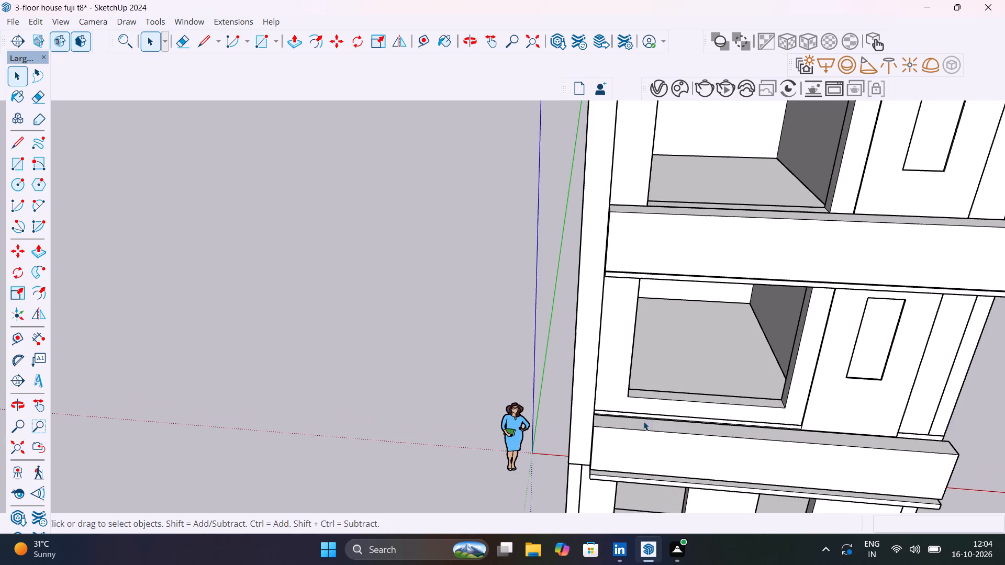
{"action": "middle_click_drag", "start_coordinate": [655, 425], "coordinate": [641, 373]}
{"action": "left_click", "coordinate": [641, 374]}
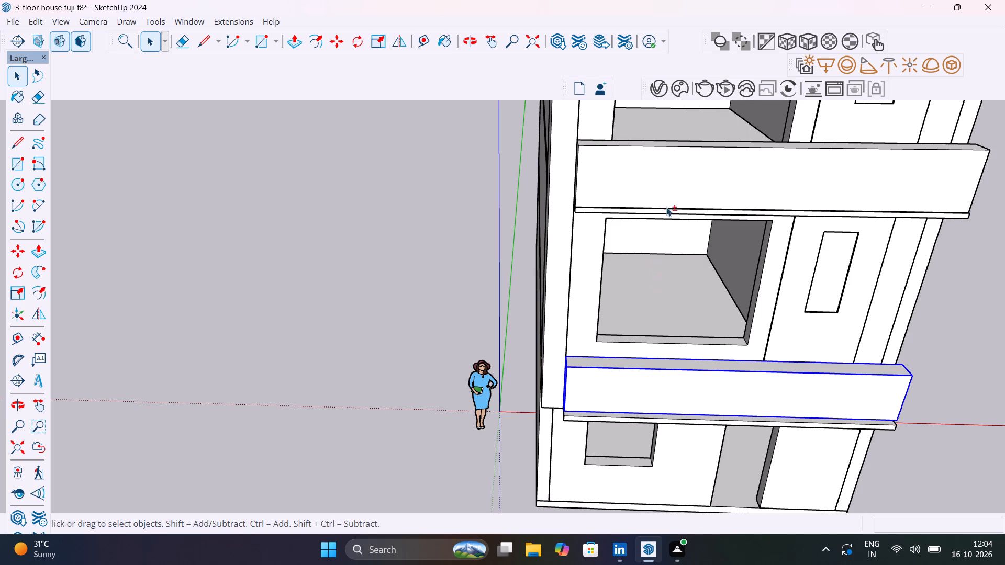
{"action": "left_click", "coordinate": [676, 195], "text": "shift"}
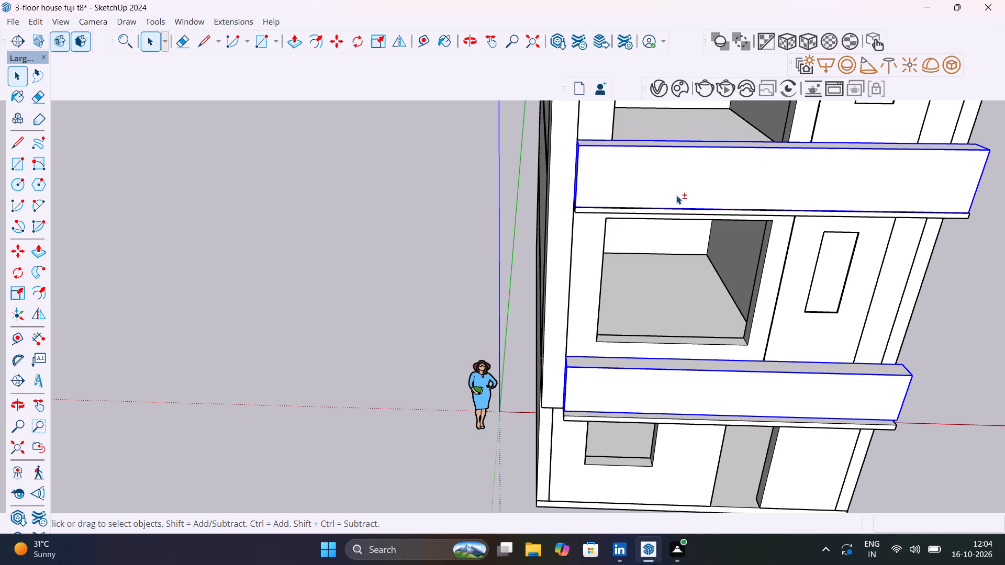
{"action": "left_click", "coordinate": [469, 324]}
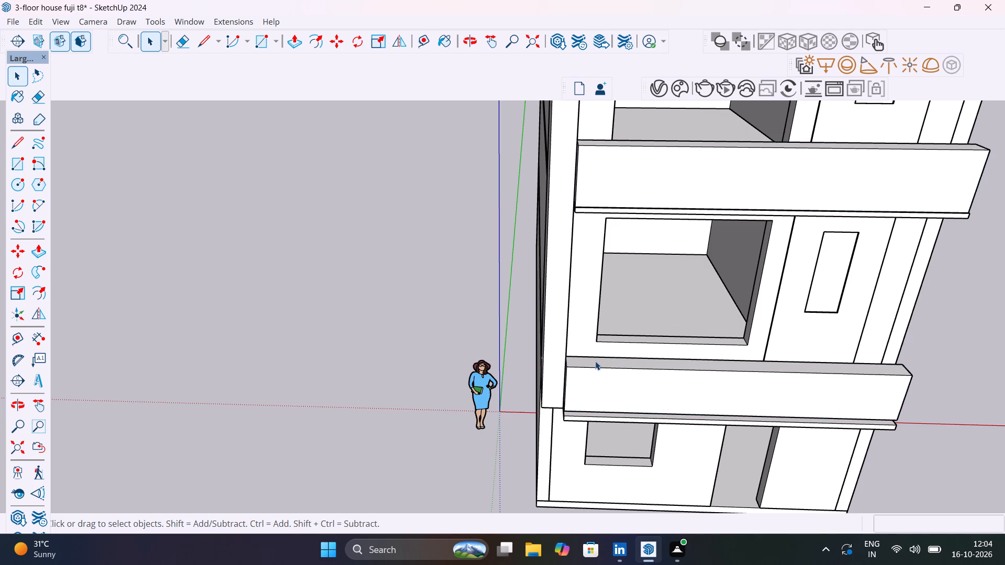
Push the top face of the middle-floor balcony parapet down 1' and leave group editing.
{"action": "scroll", "coordinate": [596, 360], "scroll_direction": "up", "scroll_amount": 9}
{"action": "left_click", "coordinate": [599, 365]}
{"action": "double_click", "coordinate": [599, 365]}
{"action": "left_click", "coordinate": [605, 369]}
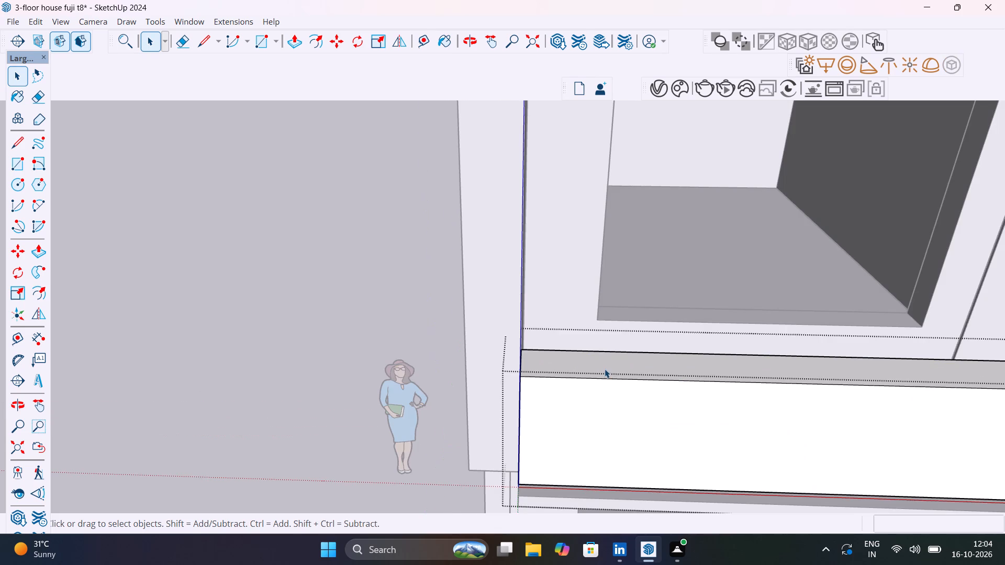
{"action": "middle_click_drag", "start_coordinate": [667, 376], "coordinate": [661, 432]}
{"action": "key", "text": "p"}
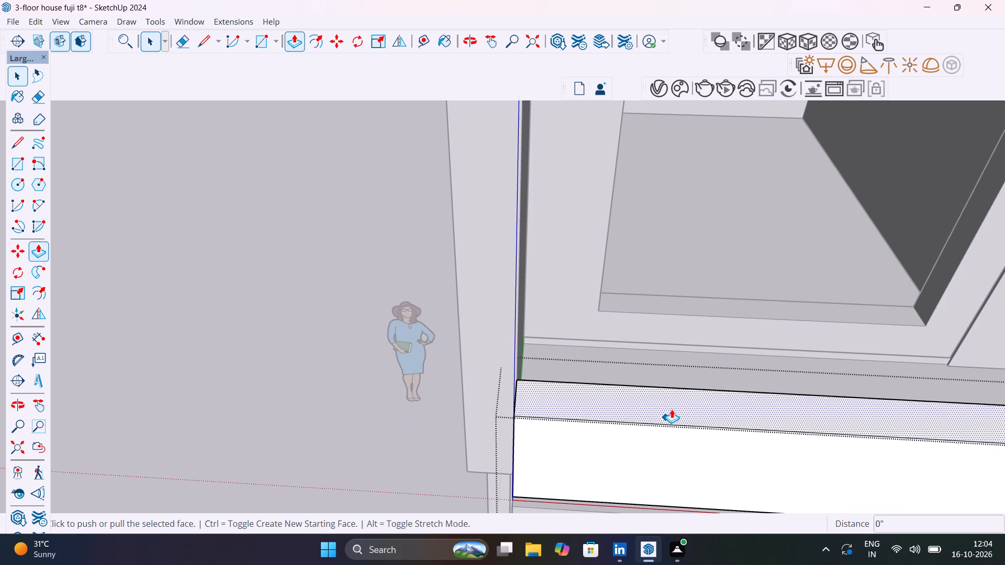
{"action": "left_click", "coordinate": [672, 408]}
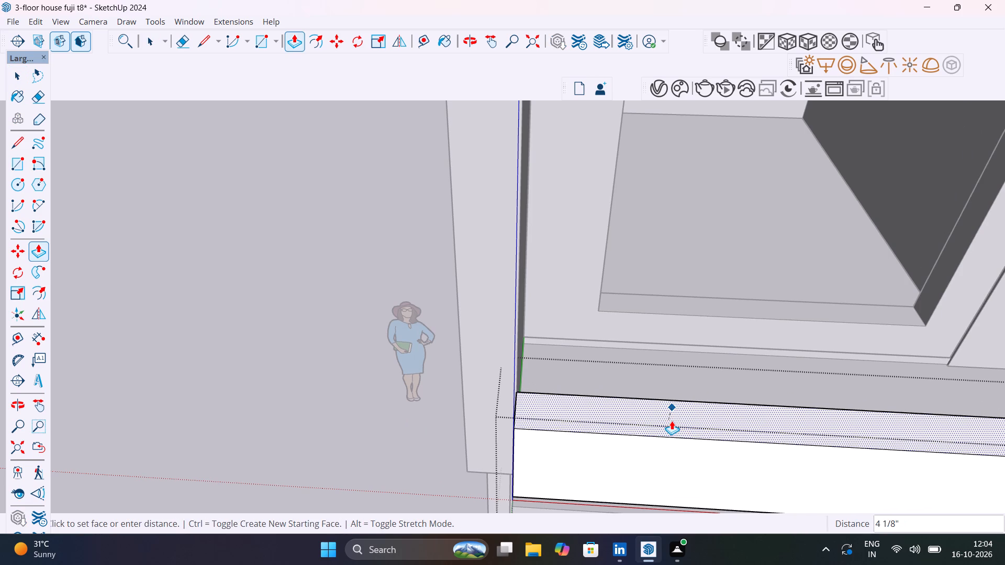
{"action": "type", "text": "1'"}
{"action": "key", "text": "Return"}
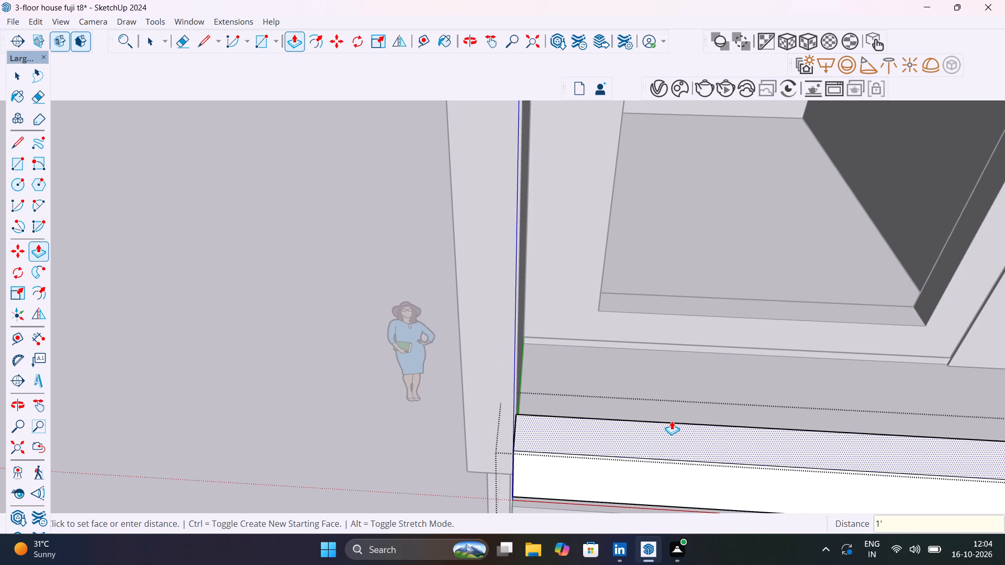
{"action": "scroll", "coordinate": [672, 421], "scroll_direction": "down", "scroll_amount": 12}
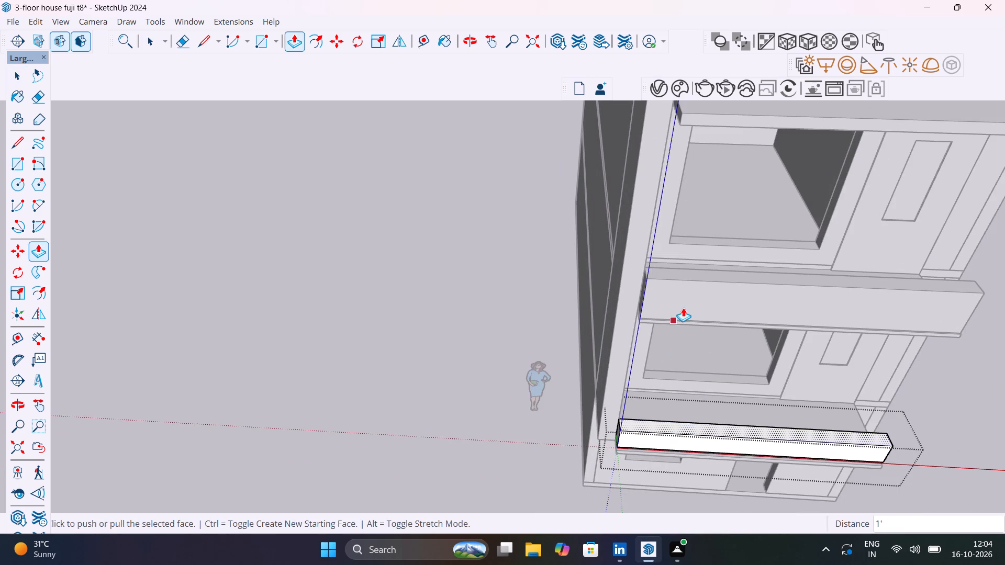
{"action": "middle_click_drag", "start_coordinate": [831, 465], "coordinate": [789, 345]}
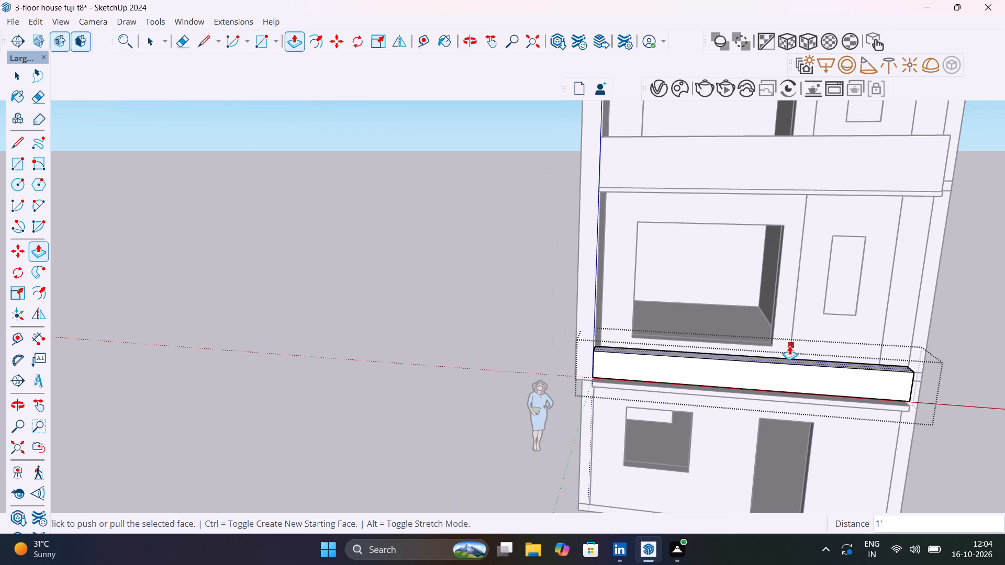
{"action": "key", "text": "space"}
{"action": "middle_click_drag", "start_coordinate": [813, 271], "coordinate": [808, 312]}
{"action": "left_click", "coordinate": [362, 234]}
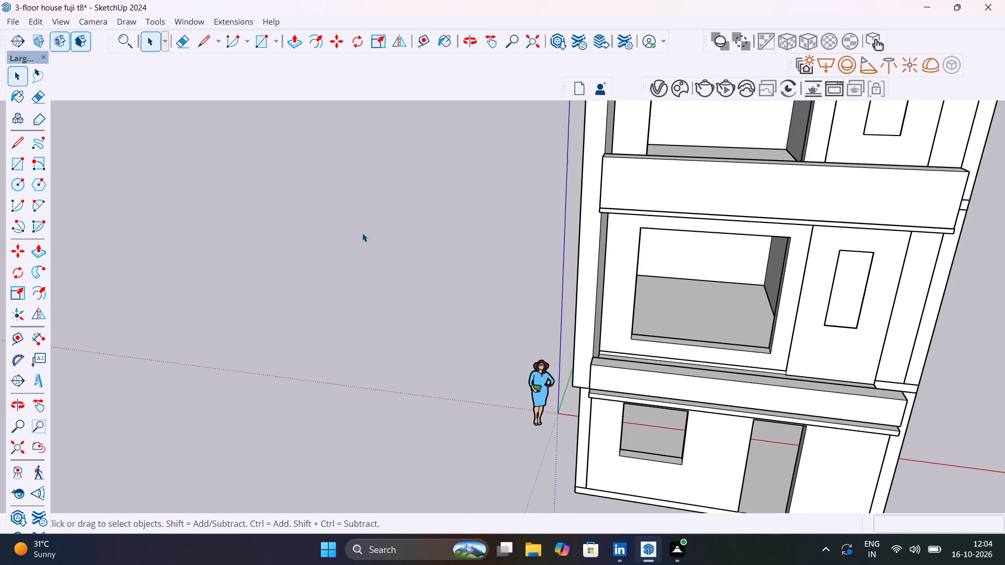
Push the top face of the top-floor balcony parapet down 1' and leave group editing.
{"action": "middle_click_drag", "start_coordinate": [512, 268], "coordinate": [483, 336], "text": "shift"}
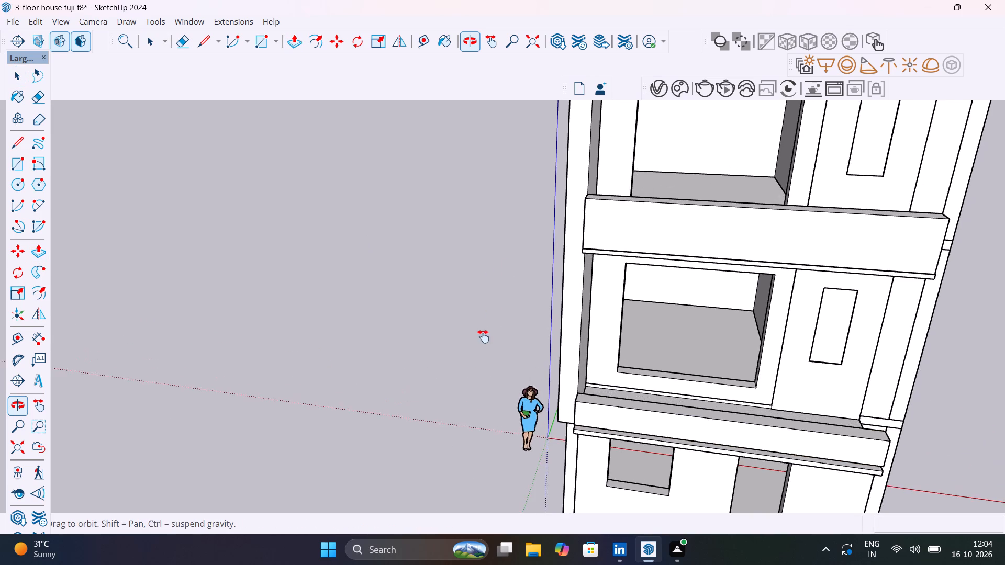
{"action": "middle_click_drag", "start_coordinate": [483, 336], "coordinate": [515, 251], "text": "shift"}
{"action": "scroll", "coordinate": [558, 272], "scroll_direction": "down", "scroll_amount": 3}
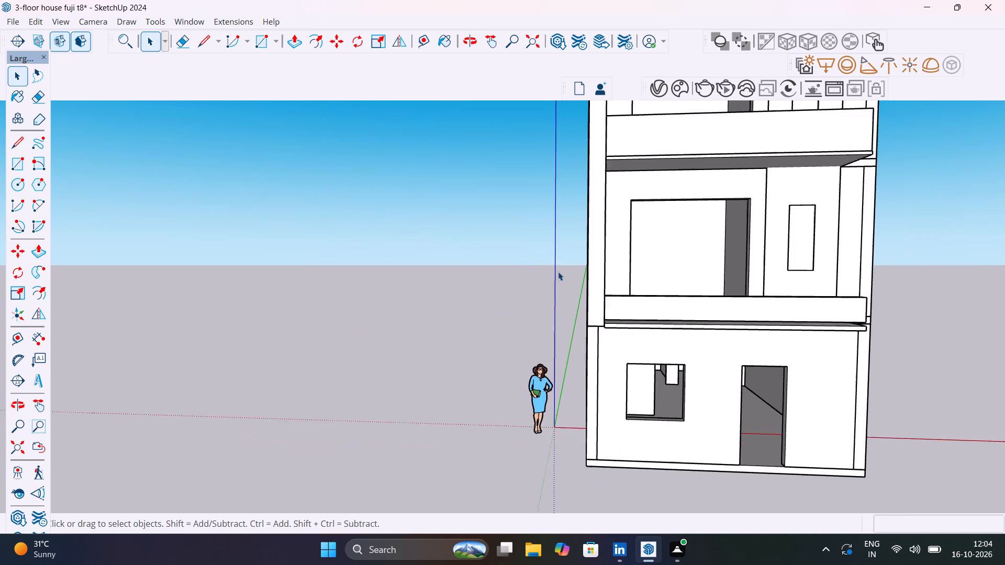
{"action": "scroll", "coordinate": [558, 272], "scroll_direction": "down", "scroll_amount": 2}
{"action": "middle_click_drag", "start_coordinate": [606, 272], "coordinate": [593, 401]}
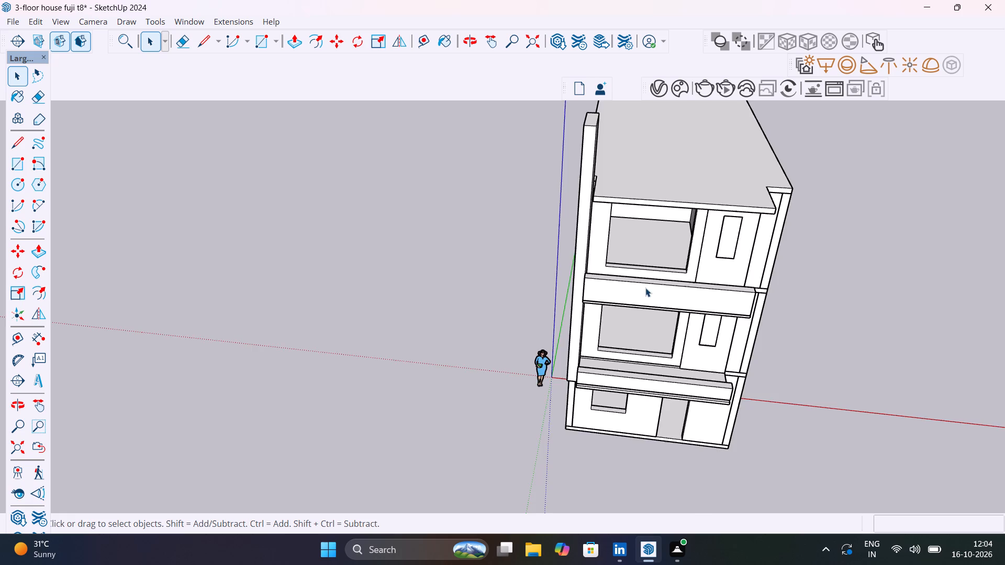
{"action": "scroll", "coordinate": [690, 261], "scroll_direction": "up", "scroll_amount": 8}
{"action": "middle_click_drag", "start_coordinate": [695, 306], "coordinate": [689, 365]}
{"action": "left_click", "coordinate": [689, 356]}
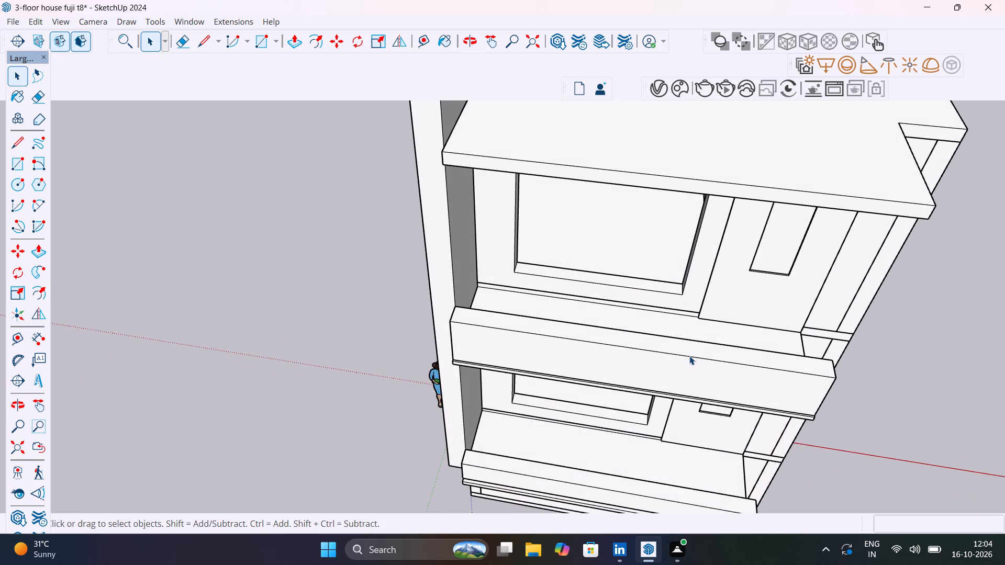
{"action": "middle_click_drag", "start_coordinate": [733, 348], "coordinate": [626, 374]}
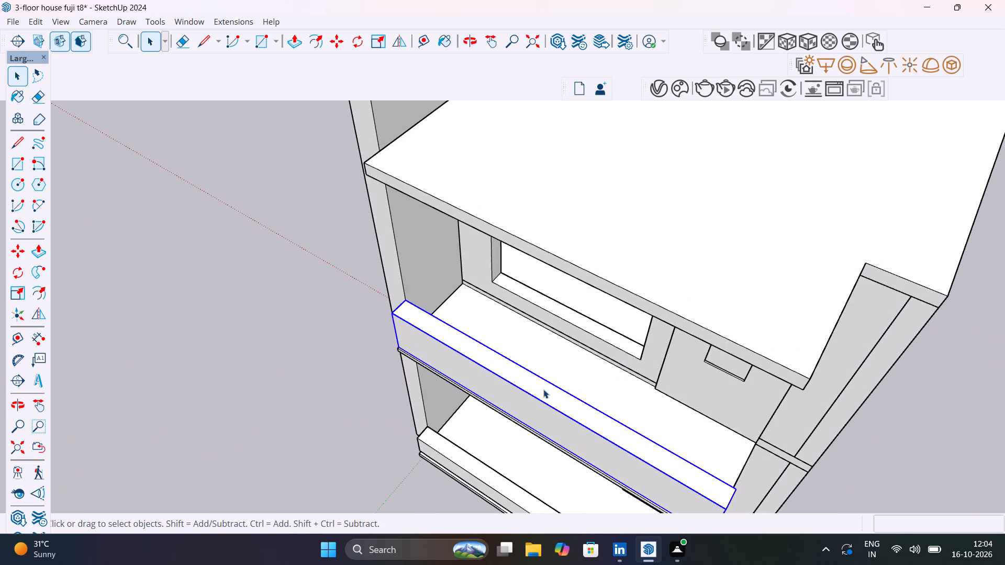
{"action": "triple_click", "coordinate": [543, 391]}
{"action": "left_click", "coordinate": [543, 391]}
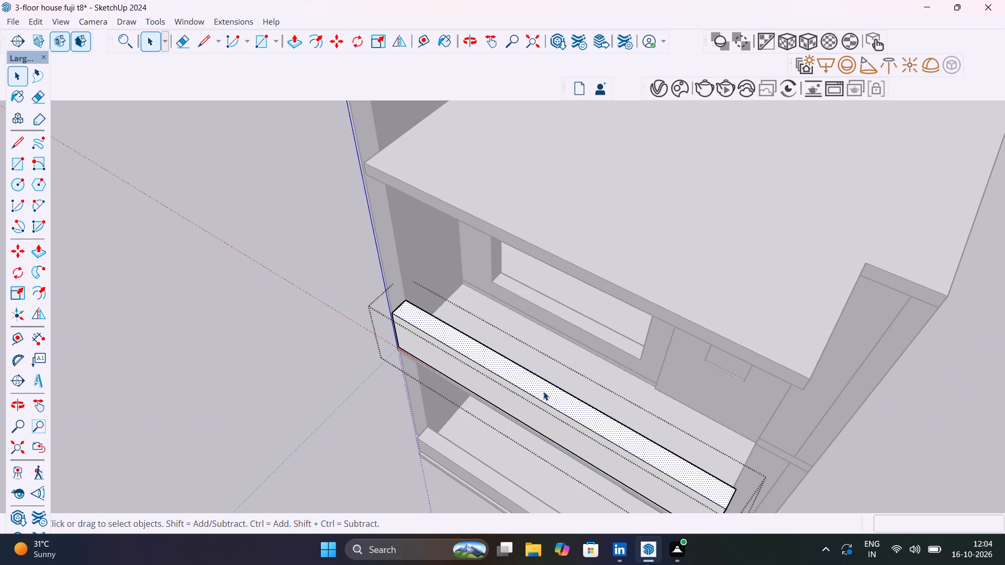
{"action": "key", "text": "p"}
{"action": "left_click", "coordinate": [543, 391]}
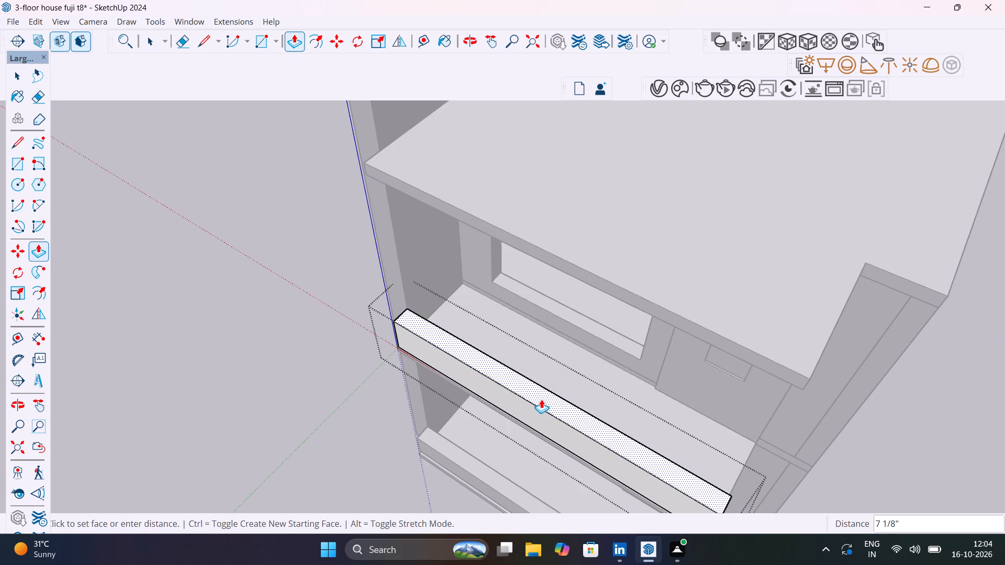
{"action": "key", "text": "1"}
{"action": "key", "text": "apostrophe"}
{"action": "key", "text": "Return"}
{"action": "key", "text": "space"}
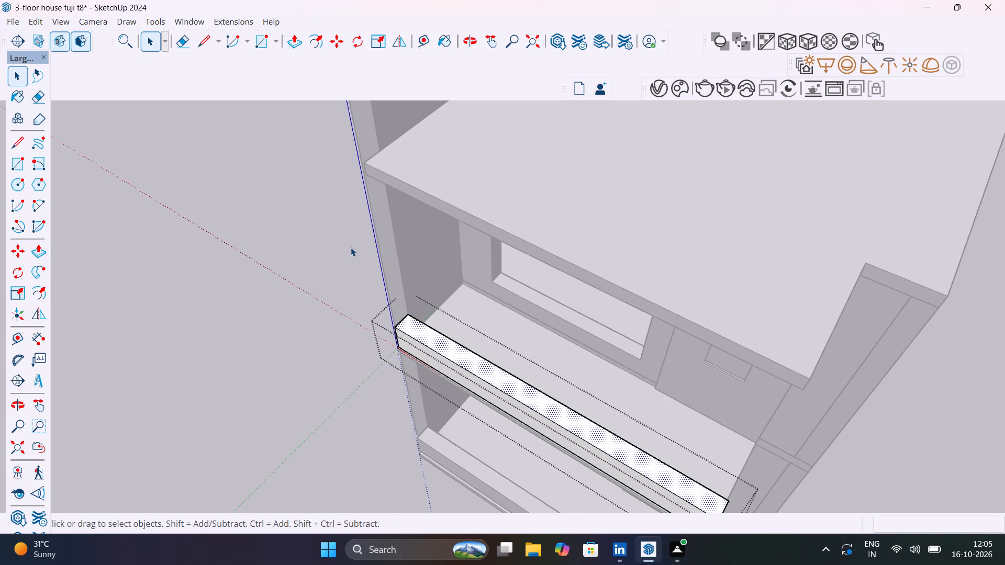
{"action": "left_click", "coordinate": [351, 247]}
Examine both lowered balcony parapets and the upper-floor openings from the front and both sides.
{"action": "middle_click_drag", "start_coordinate": [372, 288], "coordinate": [735, 139]}
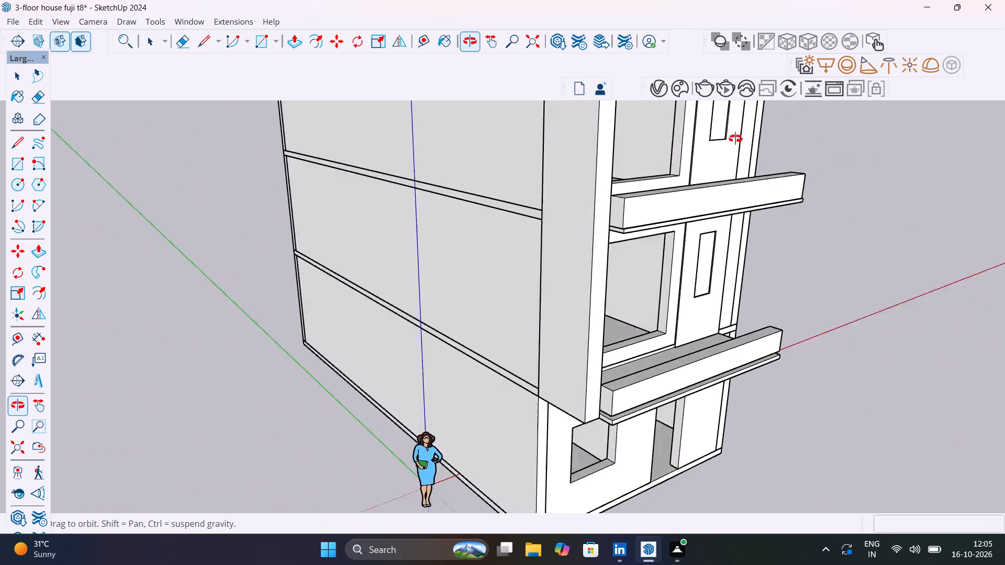
{"action": "middle_click_drag", "start_coordinate": [735, 139], "coordinate": [489, 163]}
{"action": "scroll", "coordinate": [584, 180], "scroll_direction": "down", "scroll_amount": 7}
{"action": "middle_click_drag", "start_coordinate": [697, 225], "coordinate": [697, 225], "text": "shift"}
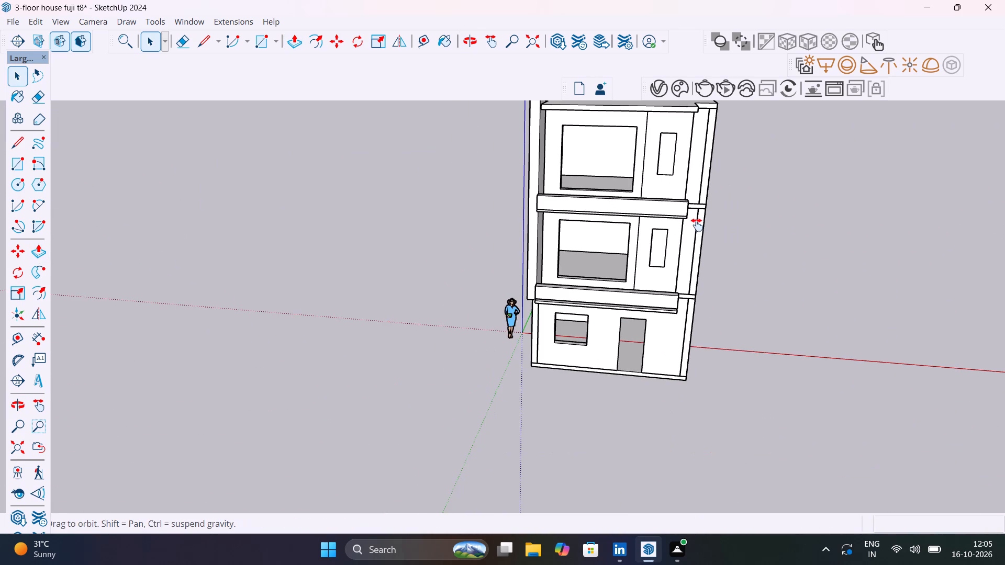
{"action": "middle_click_drag", "start_coordinate": [697, 225], "coordinate": [593, 207], "text": "shift"}
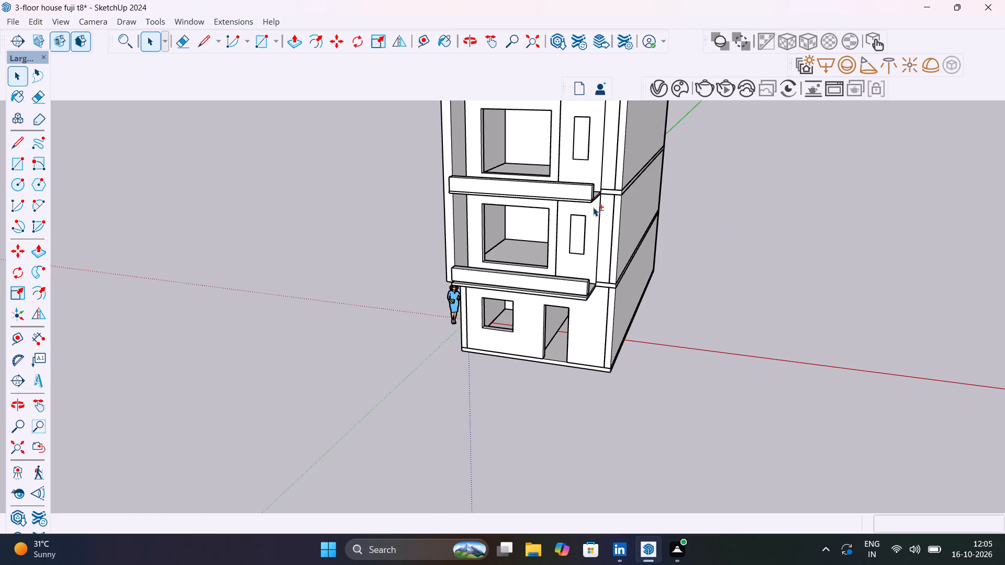
{"action": "scroll", "coordinate": [602, 274], "scroll_direction": "up", "scroll_amount": 5}
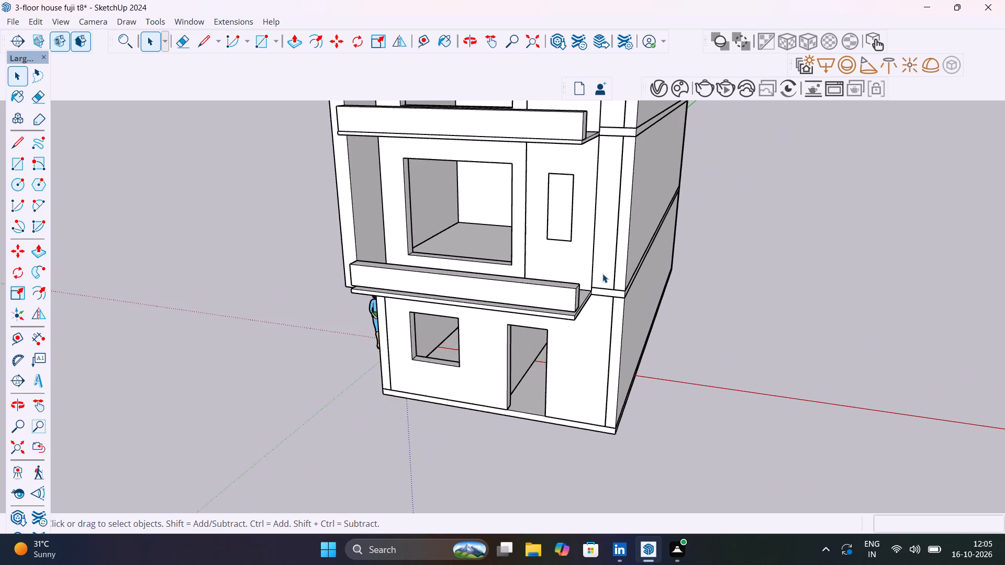
{"action": "scroll", "coordinate": [602, 274], "scroll_direction": "up", "scroll_amount": 4}
{"action": "middle_click_drag", "start_coordinate": [619, 292], "coordinate": [669, 275]}
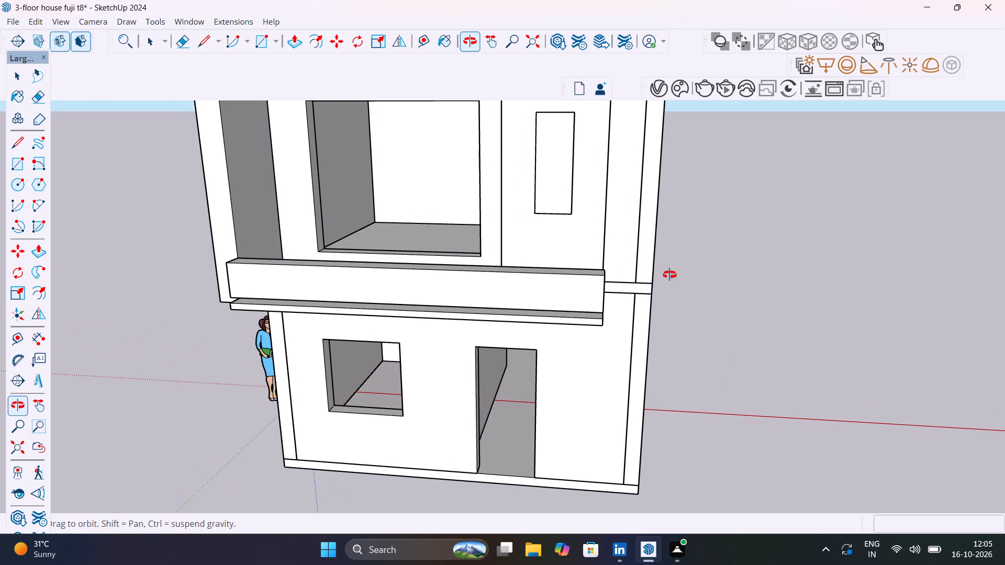
{"action": "middle_click_drag", "start_coordinate": [669, 275], "coordinate": [669, 350]}
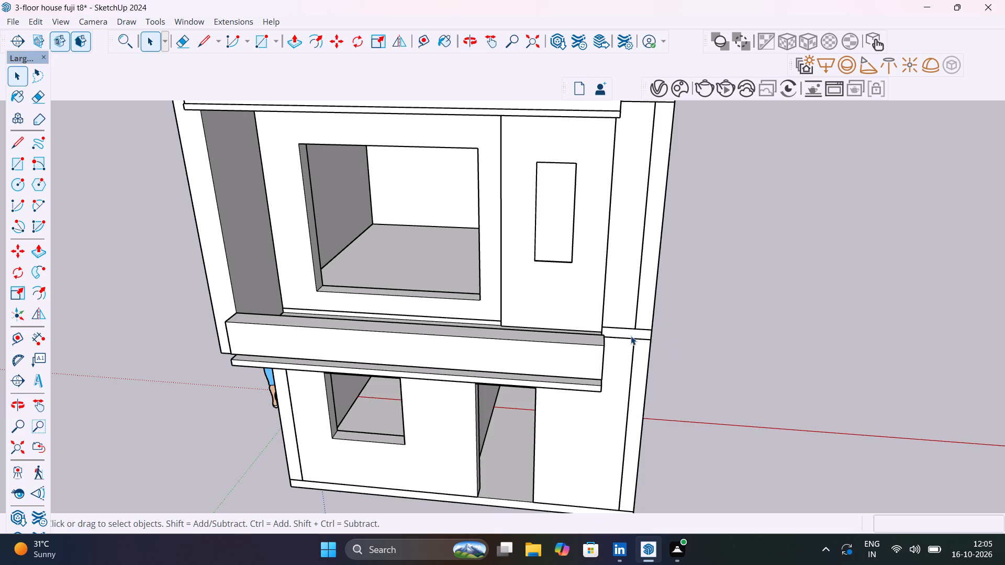
{"action": "scroll", "coordinate": [631, 336], "scroll_direction": "down", "scroll_amount": 5}
{"action": "middle_click_drag", "start_coordinate": [567, 356], "coordinate": [417, 390]}
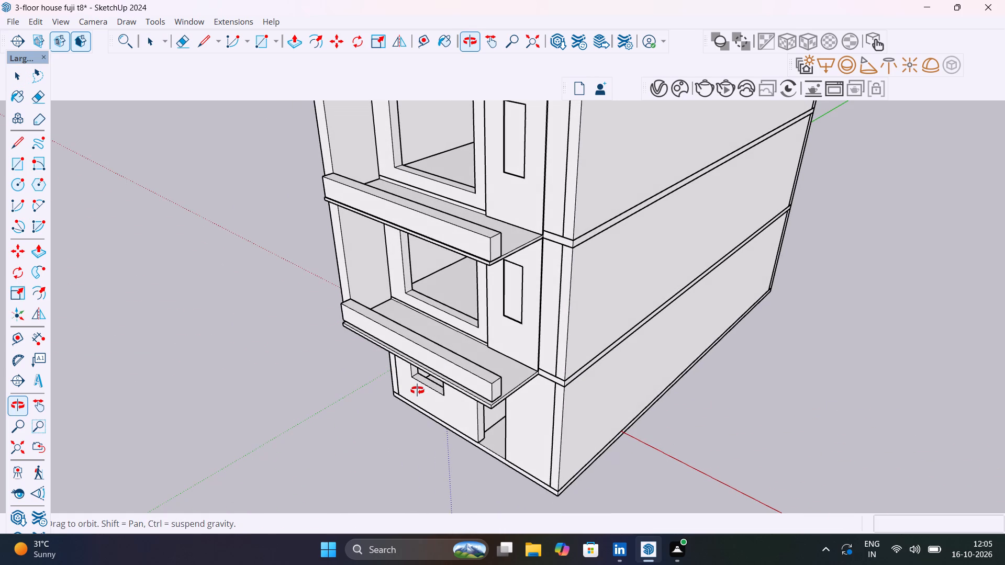
{"action": "middle_click_drag", "start_coordinate": [417, 390], "coordinate": [468, 378]}
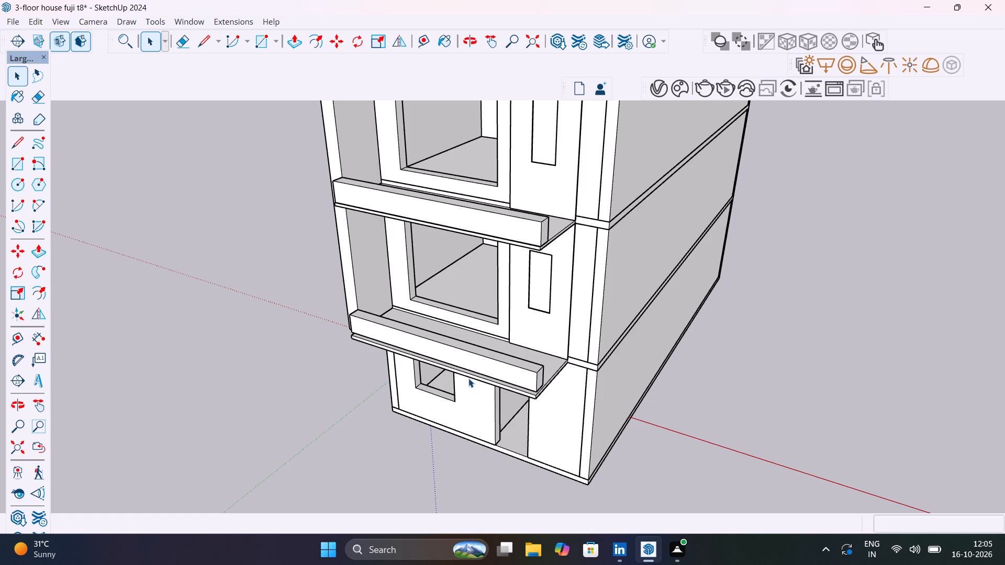
{"action": "scroll", "coordinate": [536, 340], "scroll_direction": "down", "scroll_amount": 8}
{"action": "middle_click_drag", "start_coordinate": [538, 342], "coordinate": [635, 280]}
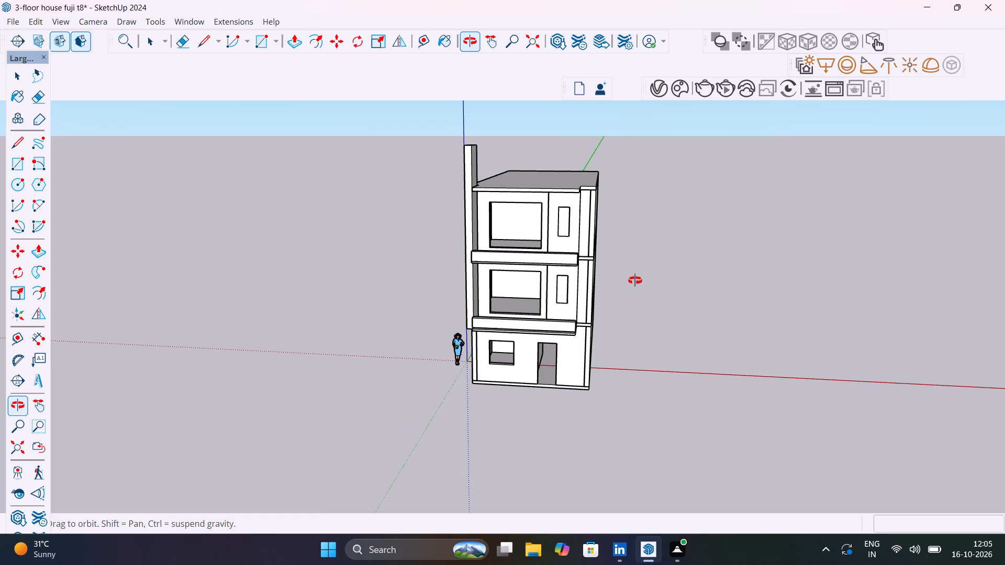
{"action": "middle_click_drag", "start_coordinate": [635, 280], "coordinate": [677, 327]}
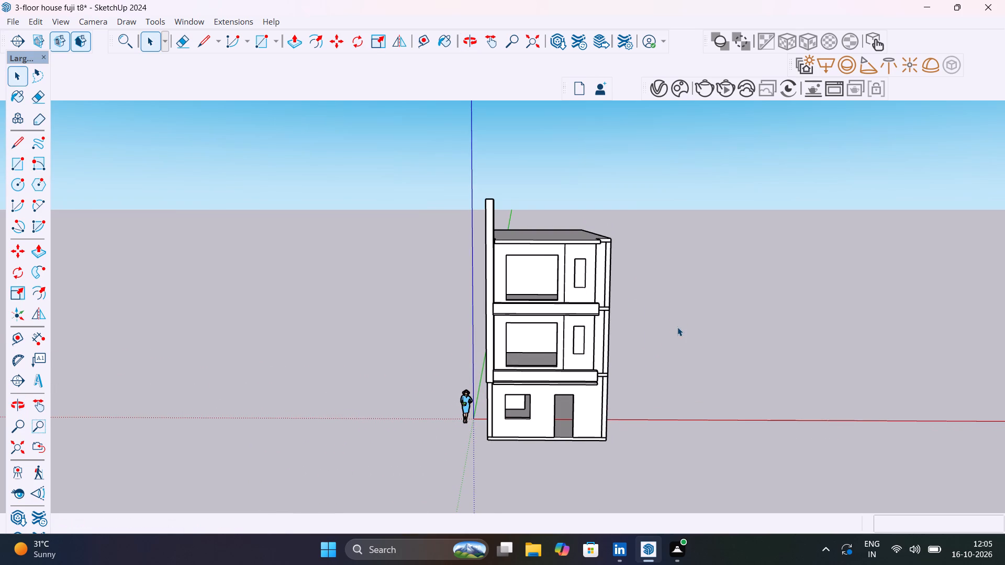
{"action": "scroll", "coordinate": [583, 261], "scroll_direction": "up", "scroll_amount": 16}
{"action": "middle_click_drag", "start_coordinate": [595, 281], "coordinate": [669, 249]}
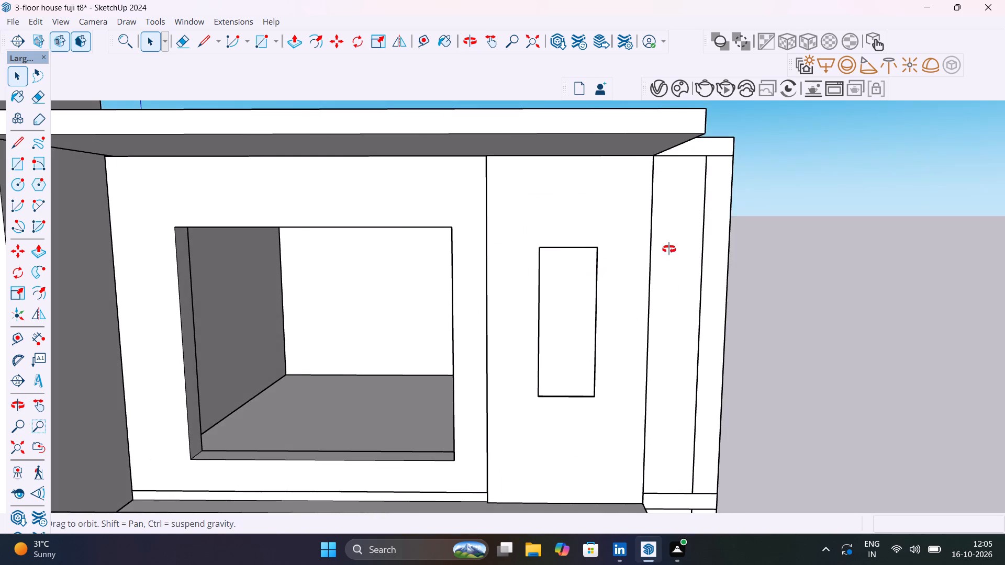
Open the Chaos Cosmos asset library, search for "windows" and show the online assets.
{"action": "middle_click_drag", "start_coordinate": [669, 249], "coordinate": [615, 312]}
{"action": "scroll", "coordinate": [615, 312], "scroll_direction": "up", "scroll_amount": 1}
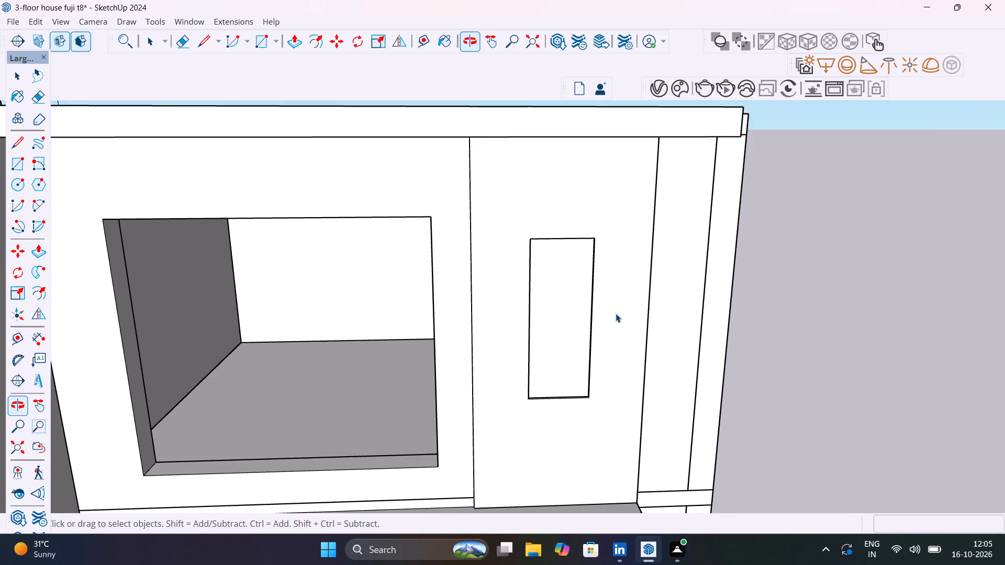
{"action": "scroll", "coordinate": [616, 313], "scroll_direction": "down", "scroll_amount": 7}
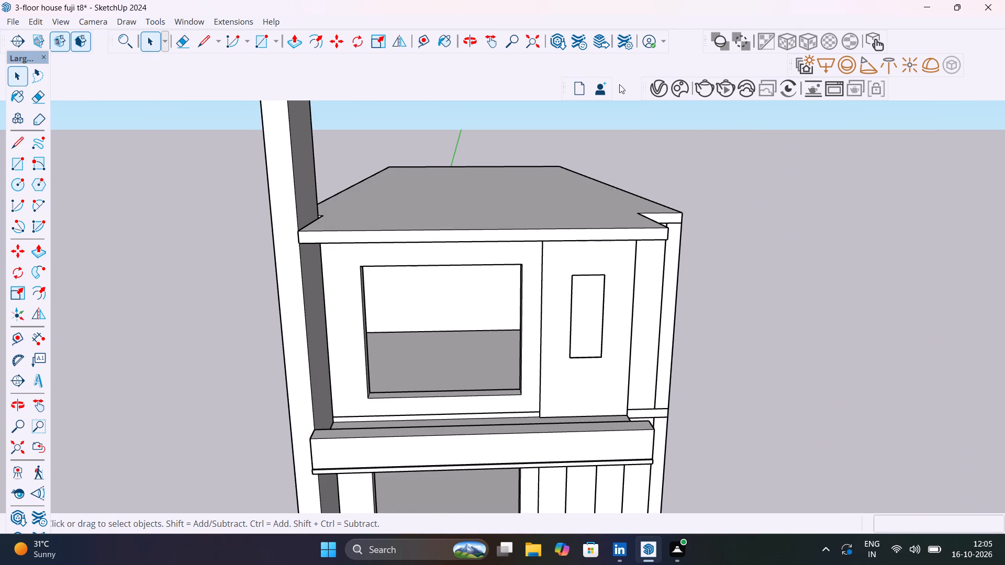
{"action": "left_click", "coordinate": [678, 89]}
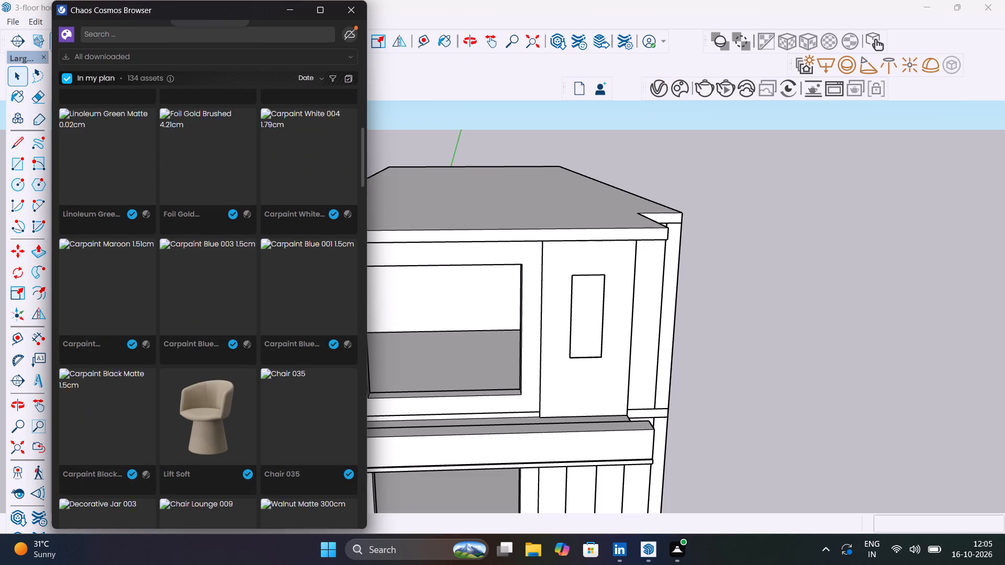
{"action": "left_click", "coordinate": [103, 36]}
{"action": "type", "text": "SI"}
{"action": "key", "text": "BackSpace"}
{"action": "key", "text": "BackSpace"}
{"action": "key", "text": "BackSpace"}
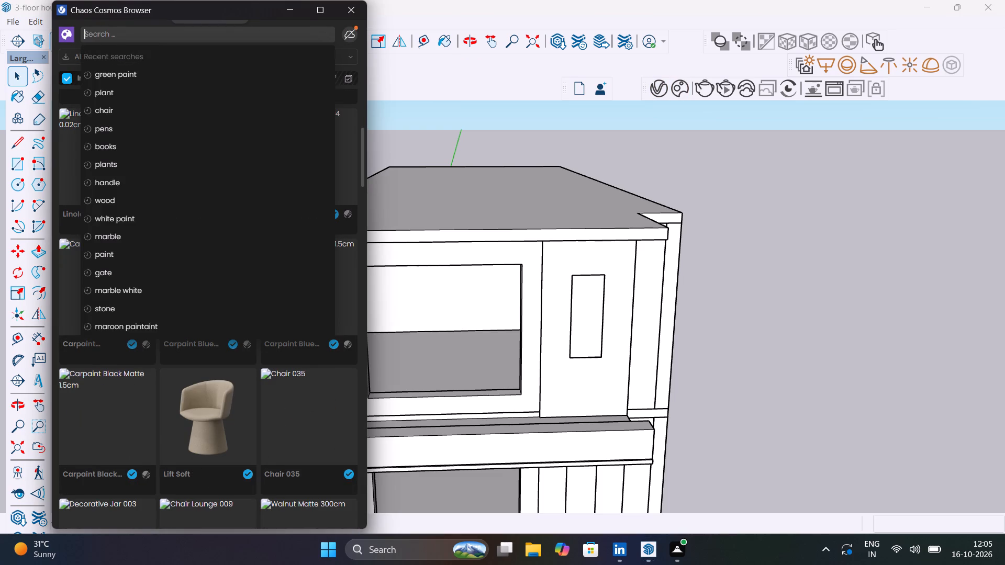
{"action": "type", "text": "WINDO"}
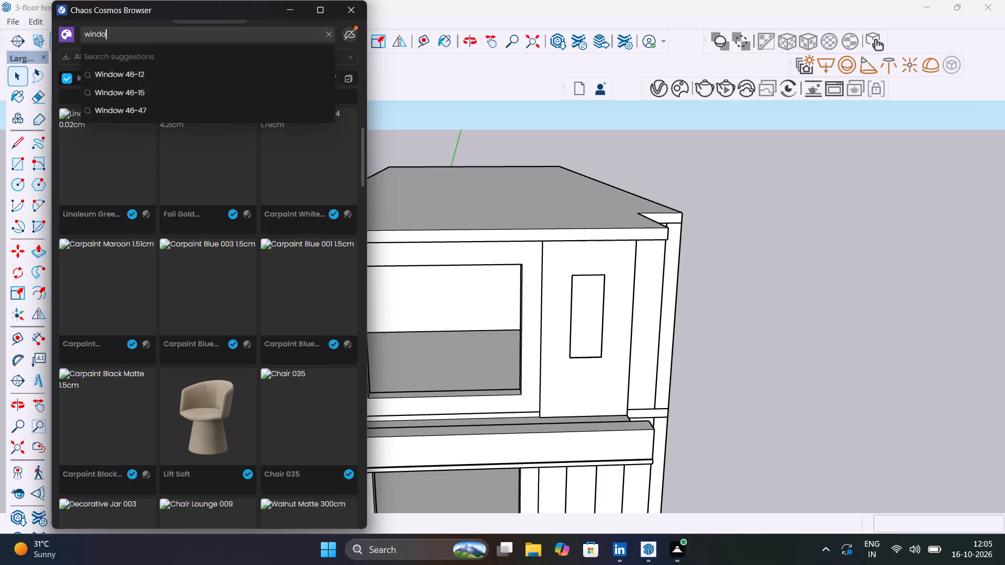
{"action": "type", "text": "WS"}
{"action": "key", "text": "Return"}
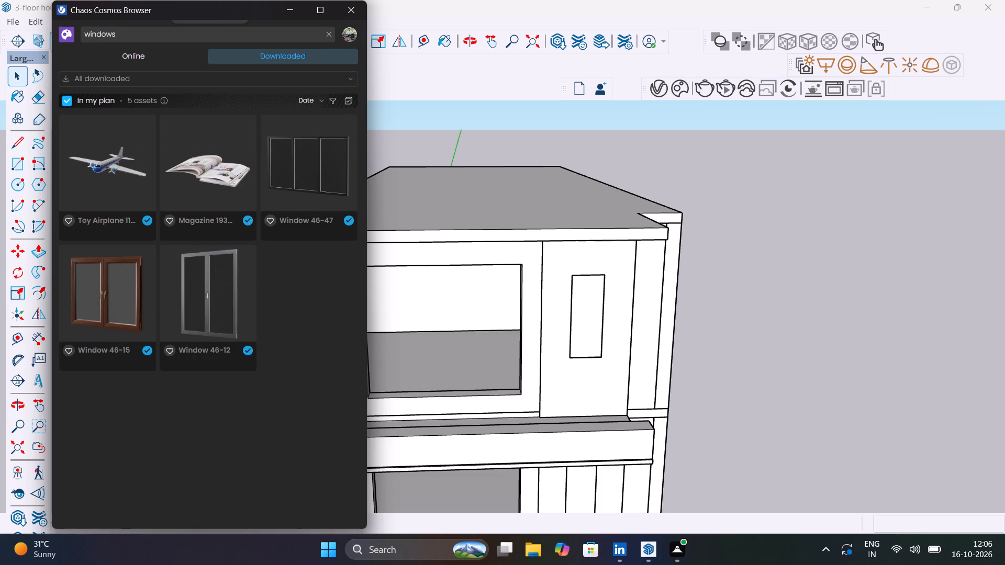
{"action": "left_click", "coordinate": [153, 59]}
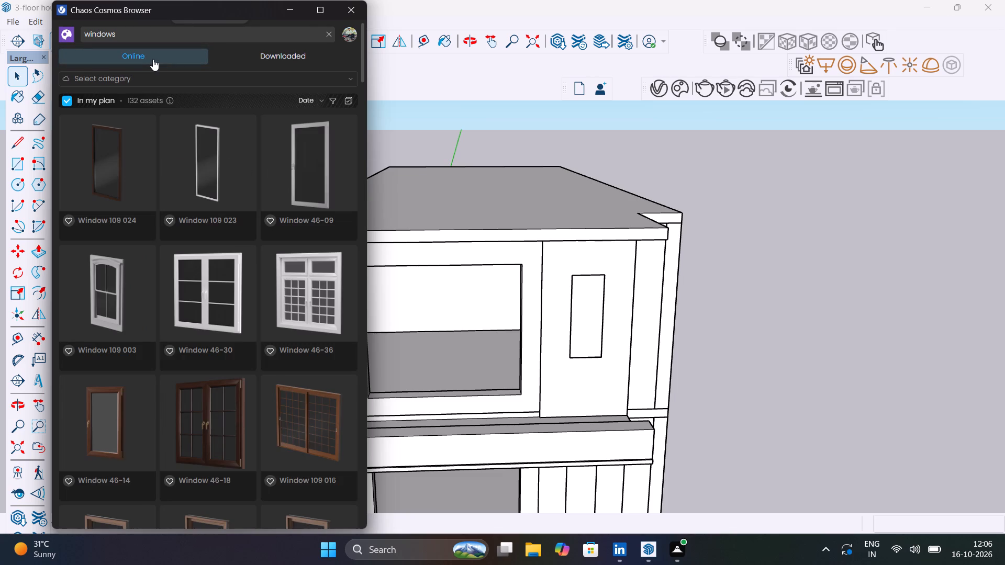
Look through the online "windows" assets, comparing window models that could suit the facade's large and narrow openings.
{"action": "scroll", "coordinate": [180, 203], "scroll_direction": "down", "scroll_amount": 7}
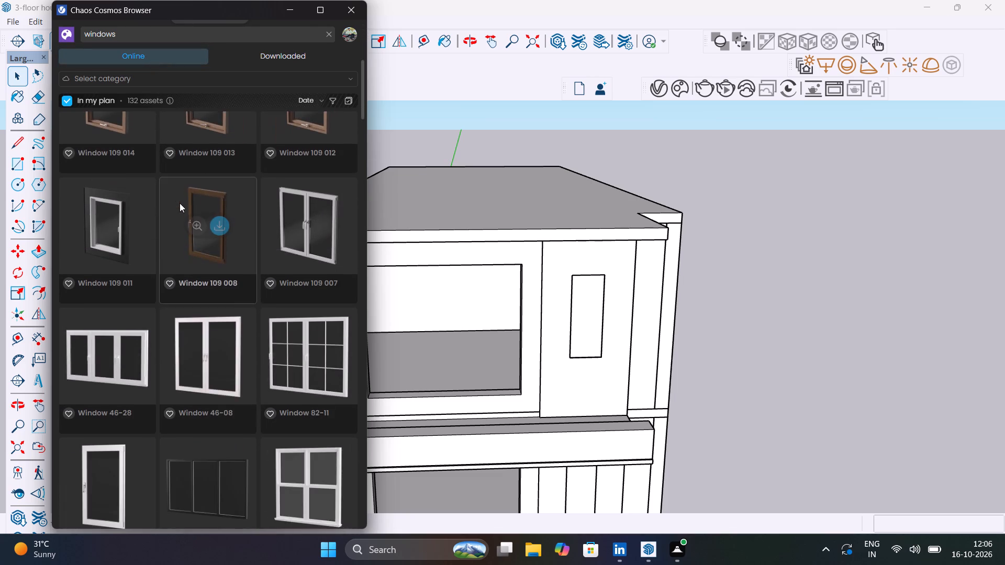
{"action": "scroll", "coordinate": [180, 203], "scroll_direction": "down", "scroll_amount": 5}
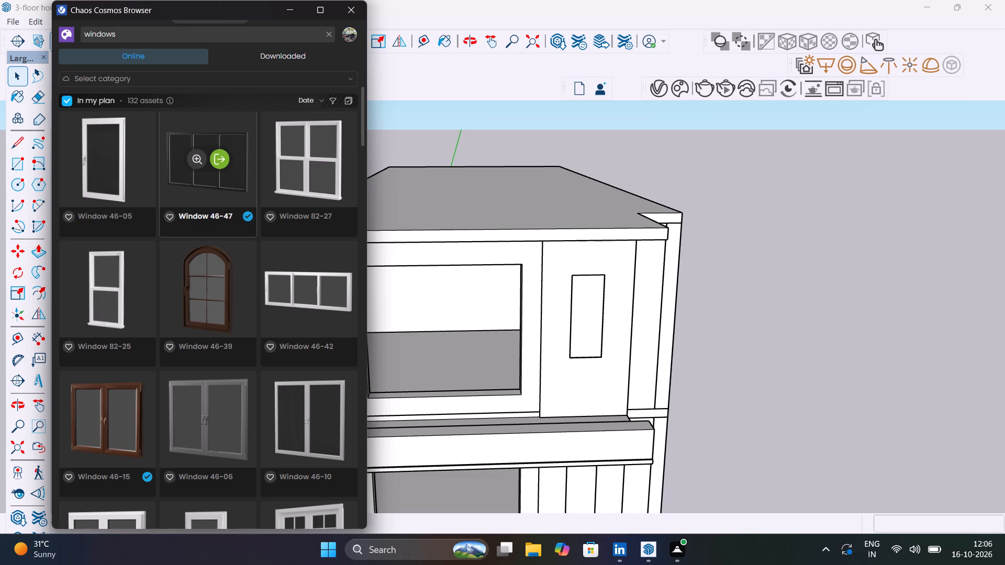
{"action": "scroll", "coordinate": [180, 203], "scroll_direction": "down", "scroll_amount": 7}
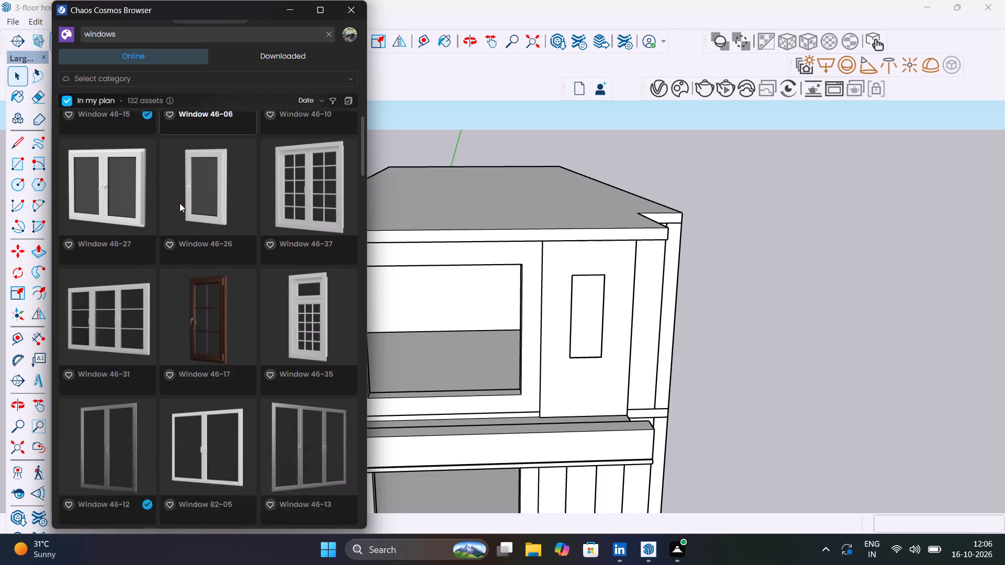
{"action": "scroll", "coordinate": [180, 203], "scroll_direction": "down", "scroll_amount": 7}
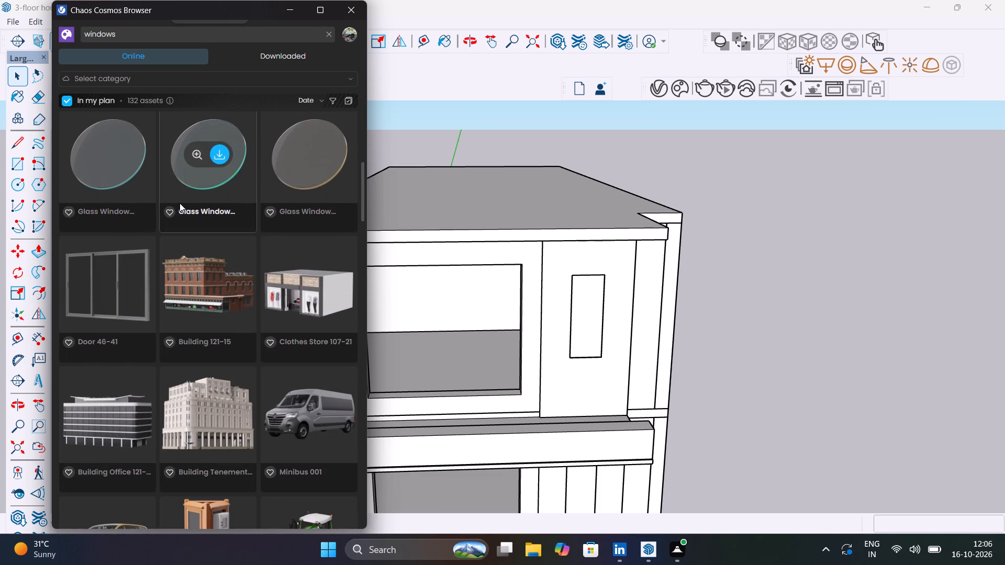
{"action": "scroll", "coordinate": [180, 203], "scroll_direction": "down", "scroll_amount": 13}
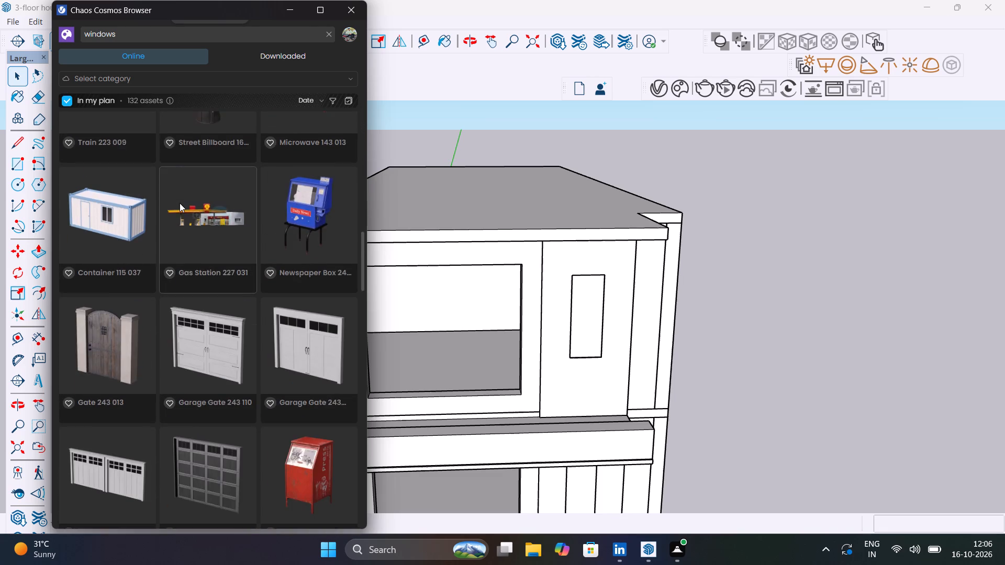
{"action": "scroll", "coordinate": [180, 203], "scroll_direction": "down", "scroll_amount": 12}
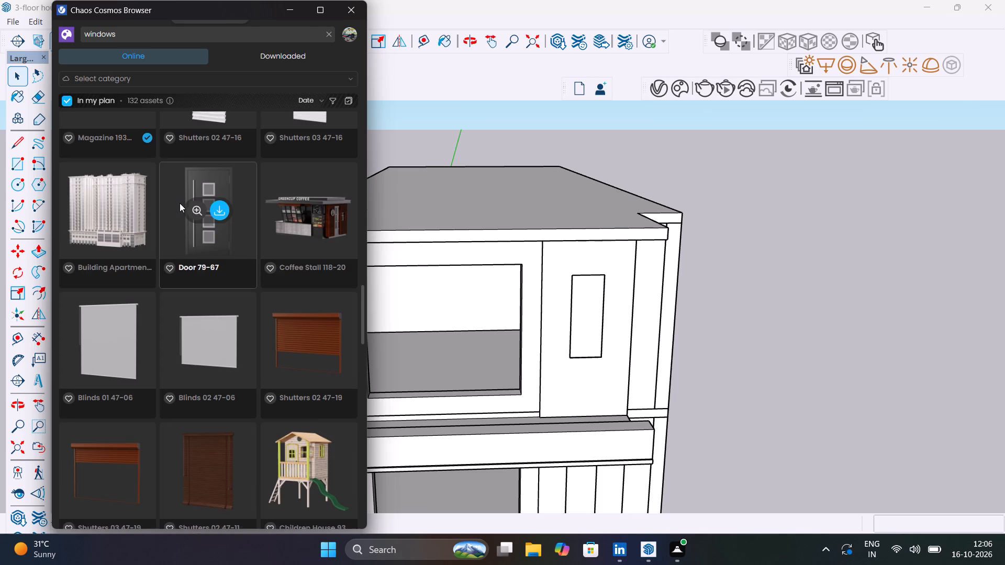
{"action": "scroll", "coordinate": [180, 203], "scroll_direction": "down", "scroll_amount": 2}
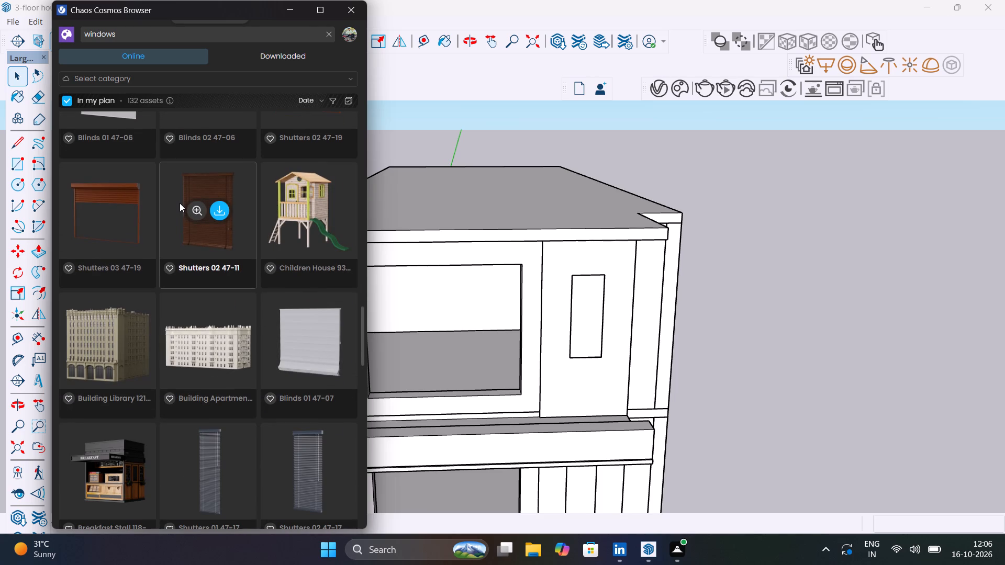
{"action": "scroll", "coordinate": [209, 434], "scroll_direction": "down", "scroll_amount": 2}
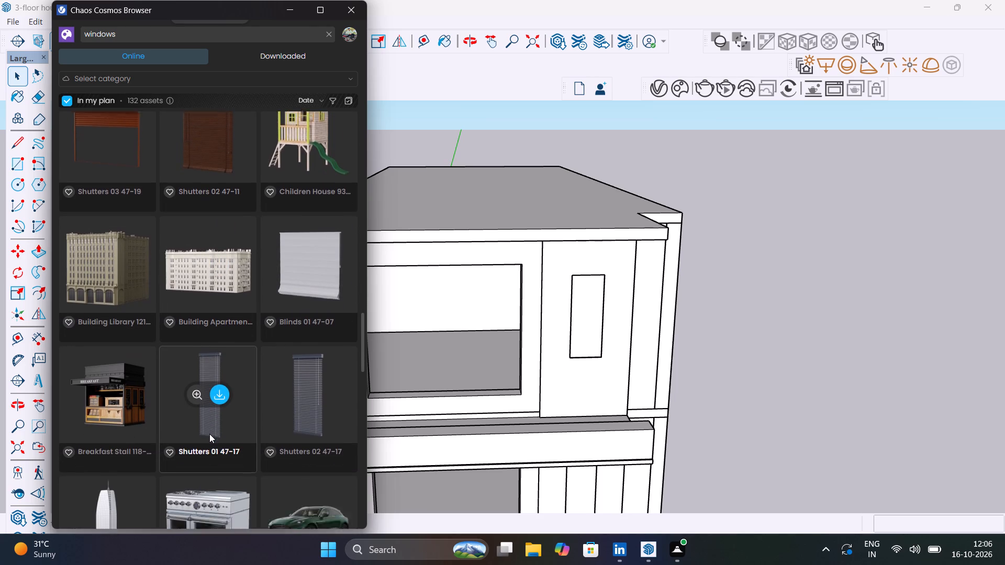
{"action": "scroll", "coordinate": [209, 434], "scroll_direction": "down", "scroll_amount": 2}
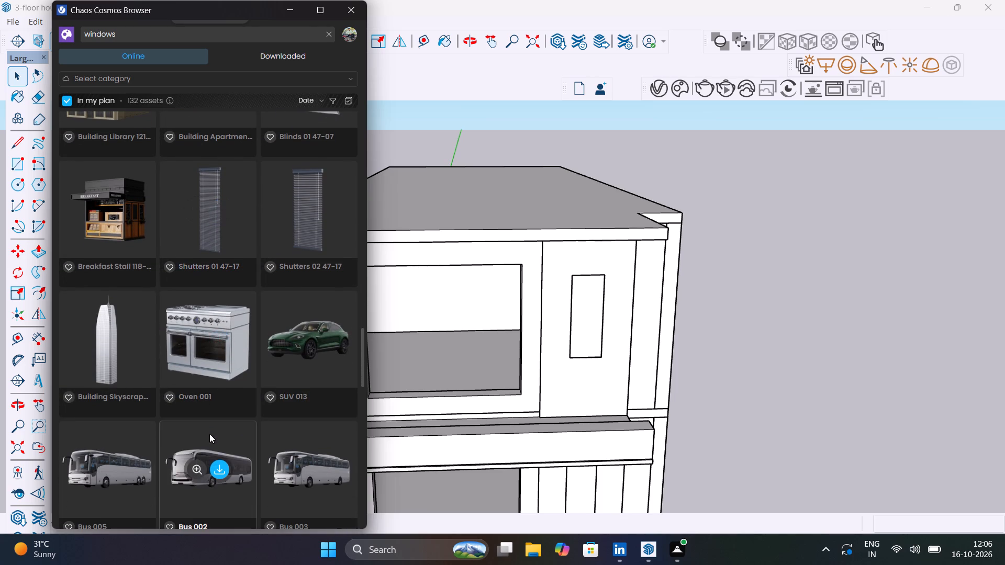
{"action": "scroll", "coordinate": [211, 244], "scroll_direction": "up", "scroll_amount": 2}
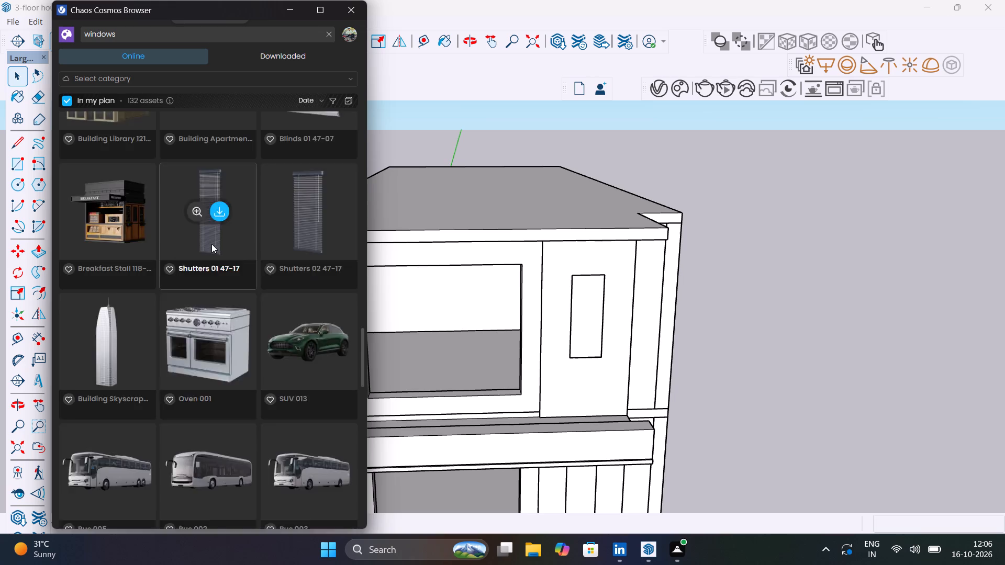
{"action": "scroll", "coordinate": [211, 244], "scroll_direction": "up", "scroll_amount": 3}
{"action": "scroll", "coordinate": [218, 322], "scroll_direction": "down", "scroll_amount": 2}
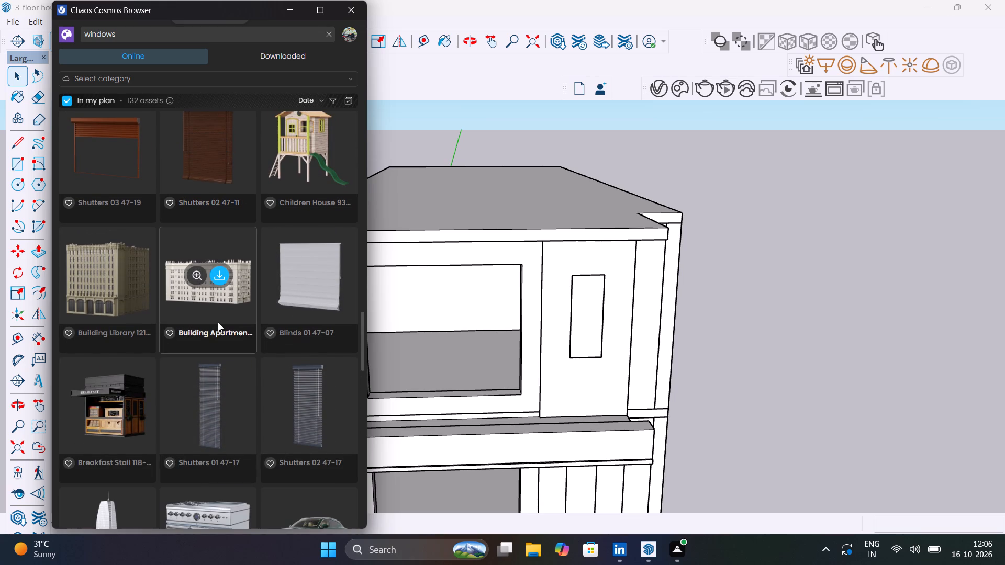
{"action": "scroll", "coordinate": [218, 322], "scroll_direction": "down", "scroll_amount": 4}
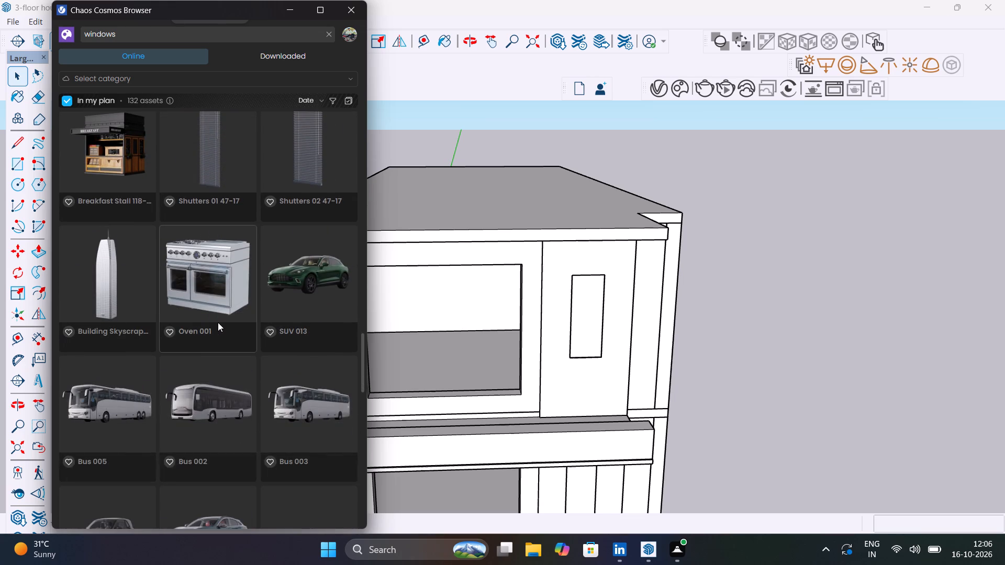
{"action": "scroll", "coordinate": [218, 322], "scroll_direction": "down", "scroll_amount": 9}
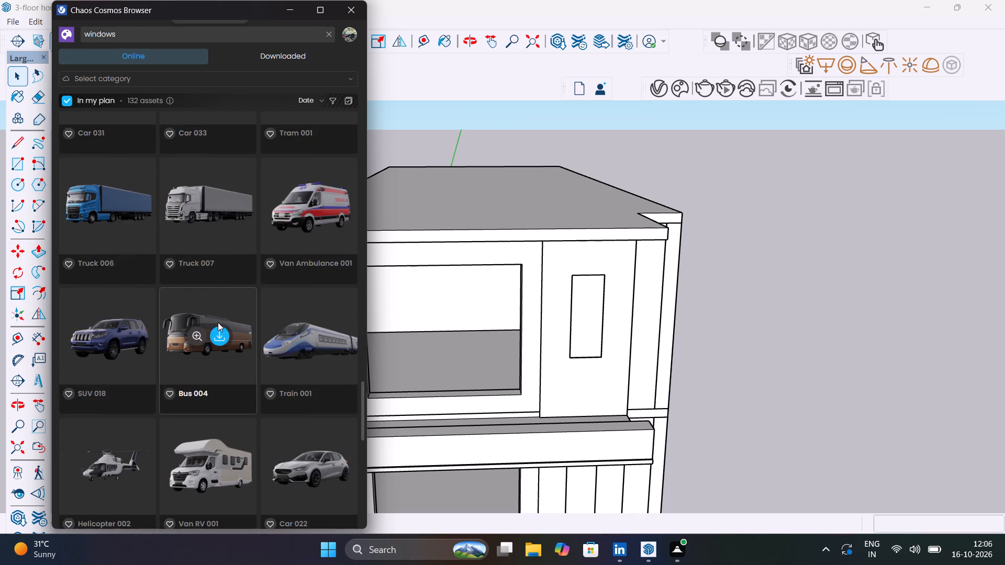
{"action": "scroll", "coordinate": [218, 322], "scroll_direction": "down", "scroll_amount": 17}
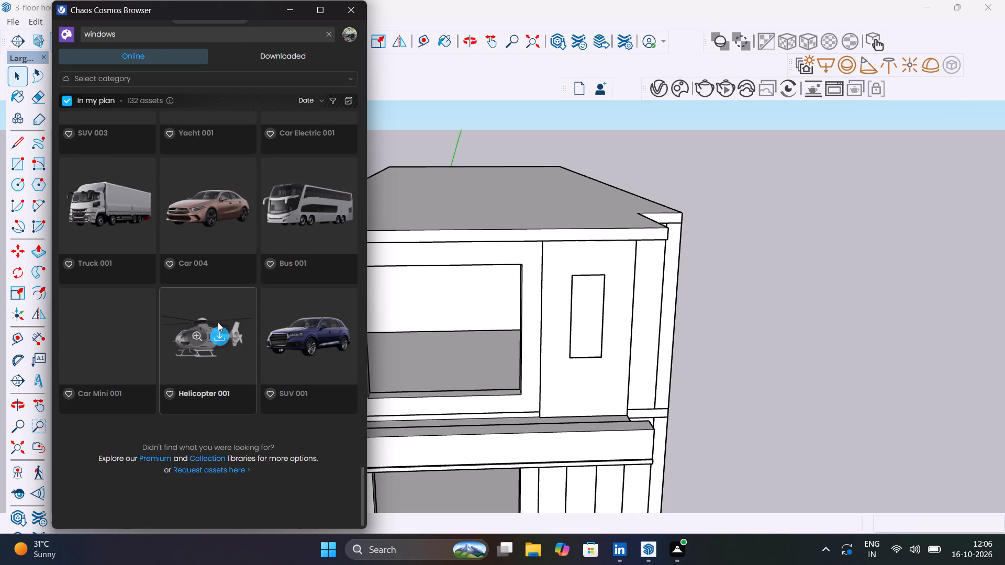
{"action": "scroll", "coordinate": [218, 322], "scroll_direction": "up", "scroll_amount": 7}
{"action": "scroll", "coordinate": [218, 322], "scroll_direction": "up", "scroll_amount": 19}
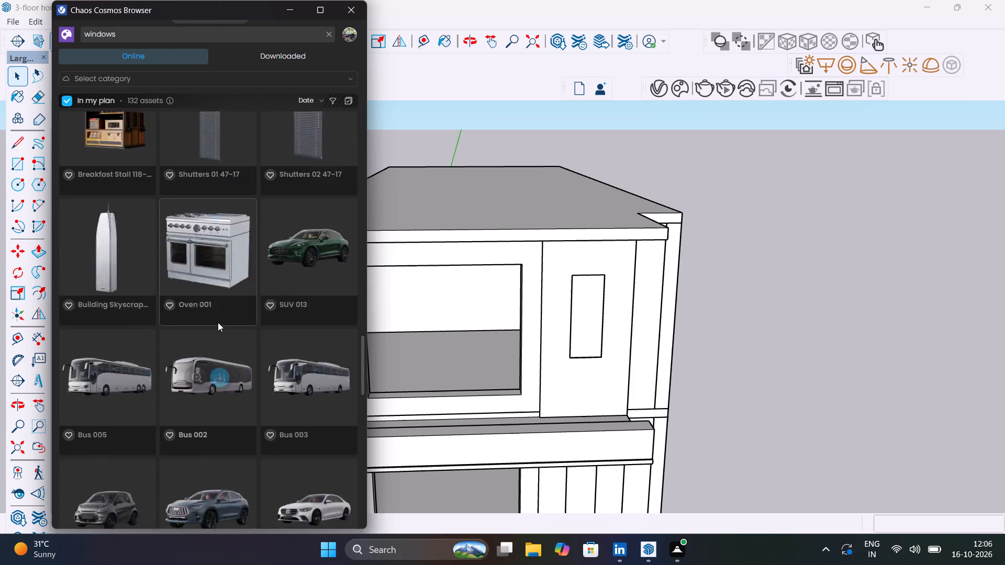
{"action": "scroll", "coordinate": [218, 322], "scroll_direction": "up", "scroll_amount": 5}
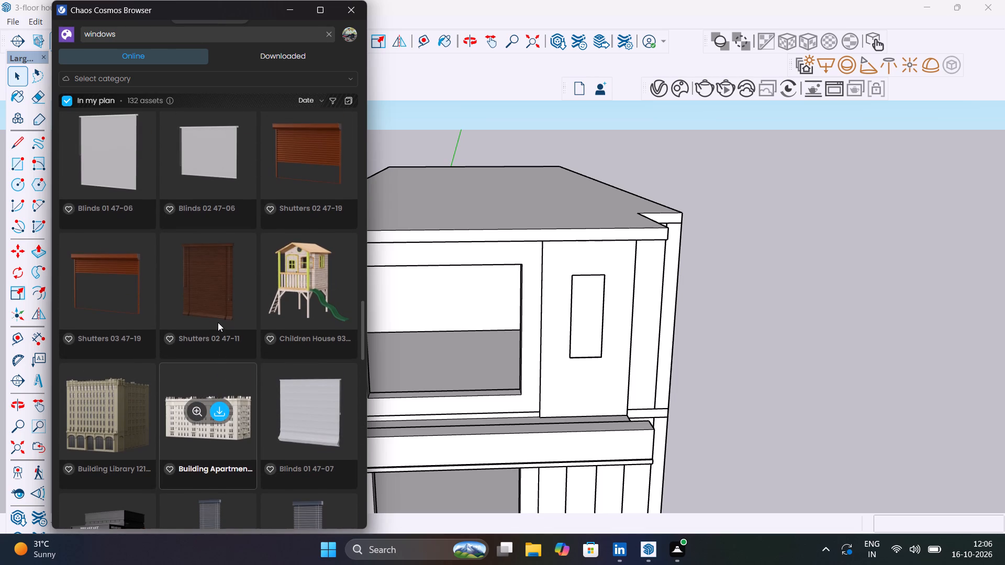
{"action": "scroll", "coordinate": [218, 322], "scroll_direction": "up", "scroll_amount": 3}
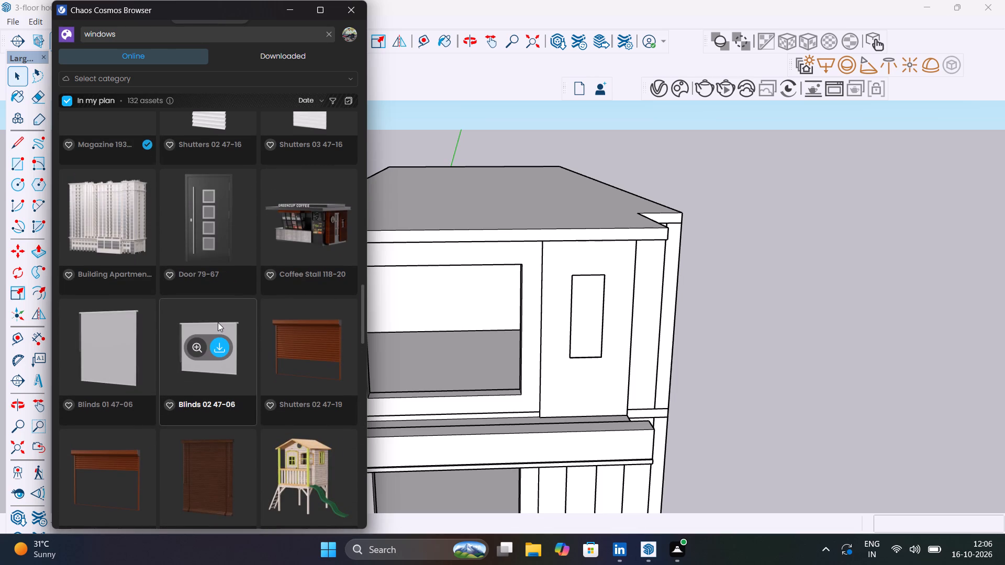
{"action": "scroll", "coordinate": [218, 322], "scroll_direction": "up", "scroll_amount": 2}
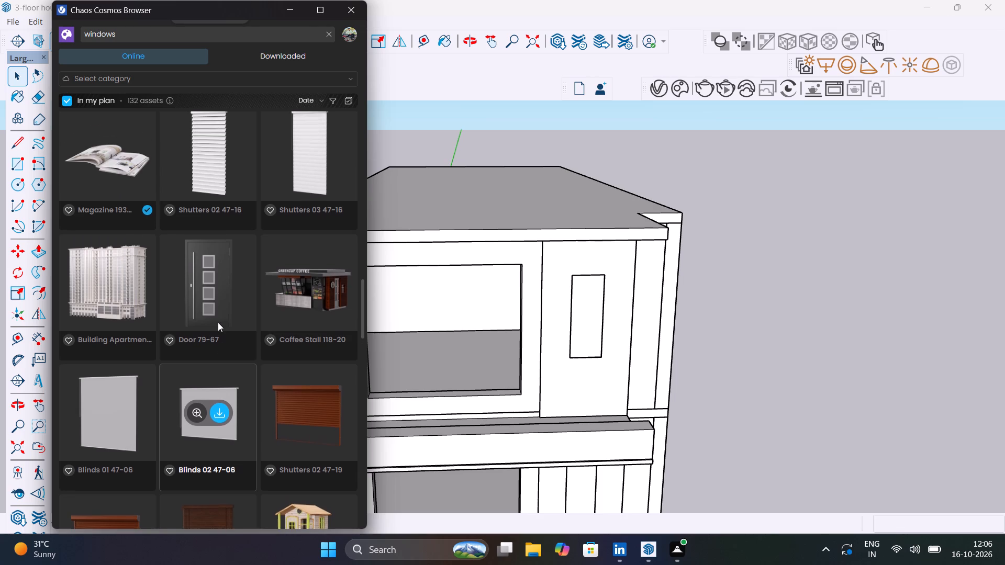
{"action": "scroll", "coordinate": [218, 322], "scroll_direction": "up", "scroll_amount": 1}
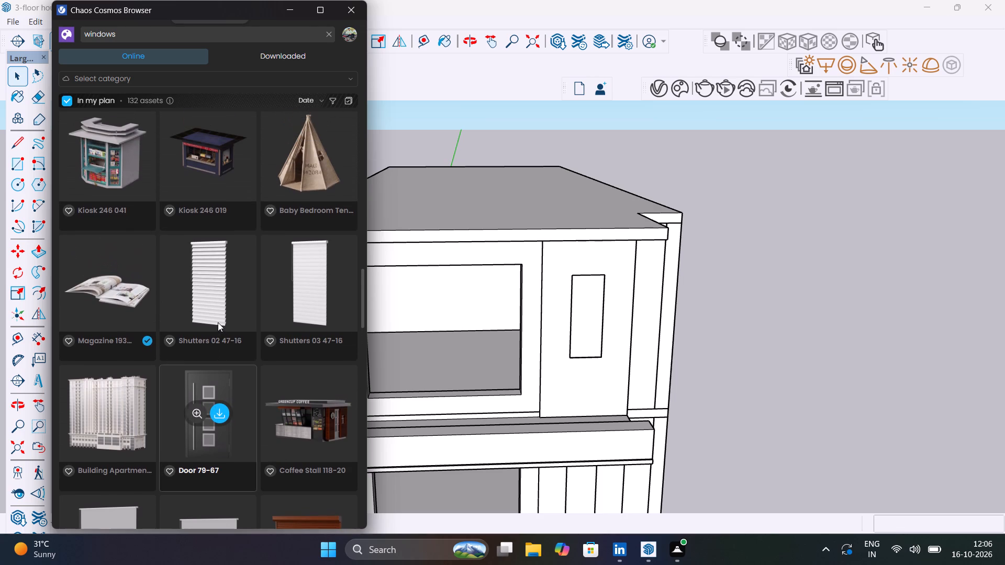
{"action": "scroll", "coordinate": [218, 322], "scroll_direction": "up", "scroll_amount": 5}
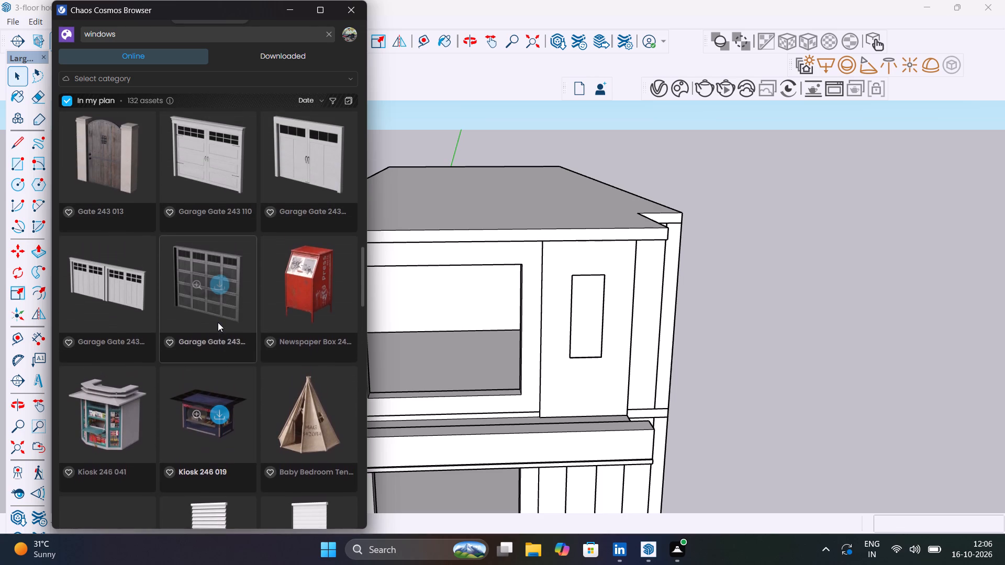
{"action": "scroll", "coordinate": [218, 322], "scroll_direction": "up", "scroll_amount": 4}
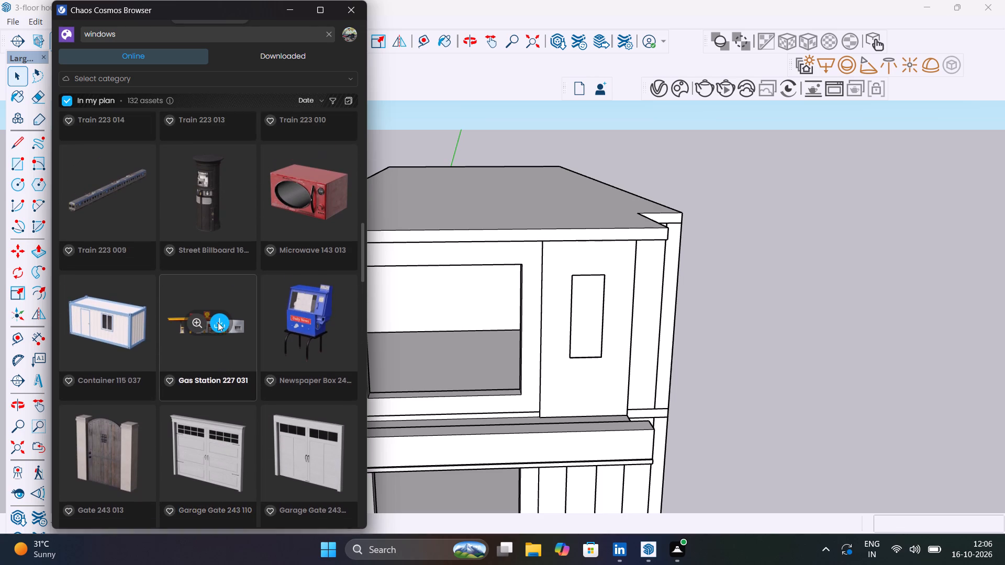
{"action": "scroll", "coordinate": [218, 322], "scroll_direction": "up", "scroll_amount": 6}
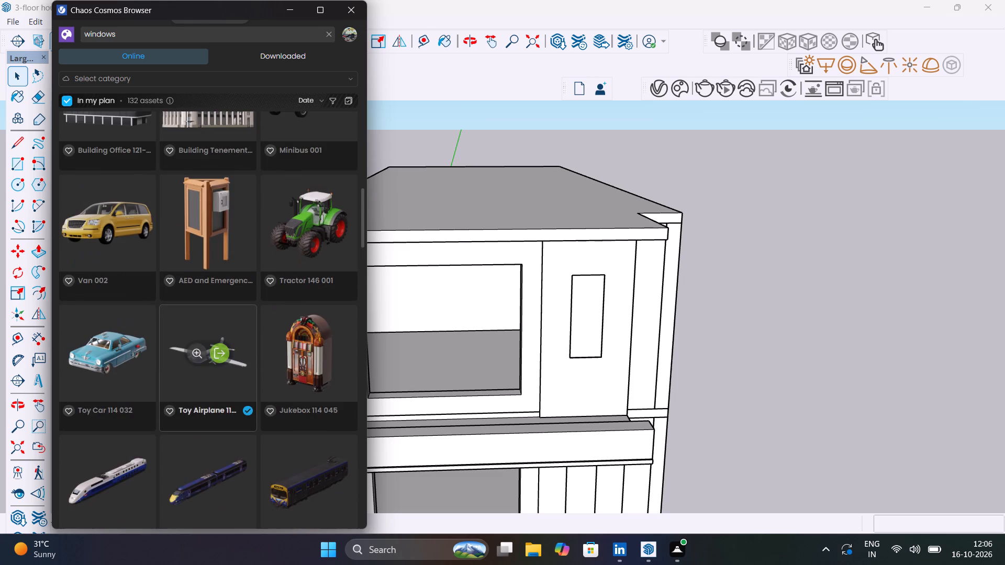
{"action": "scroll", "coordinate": [218, 322], "scroll_direction": "up", "scroll_amount": 6}
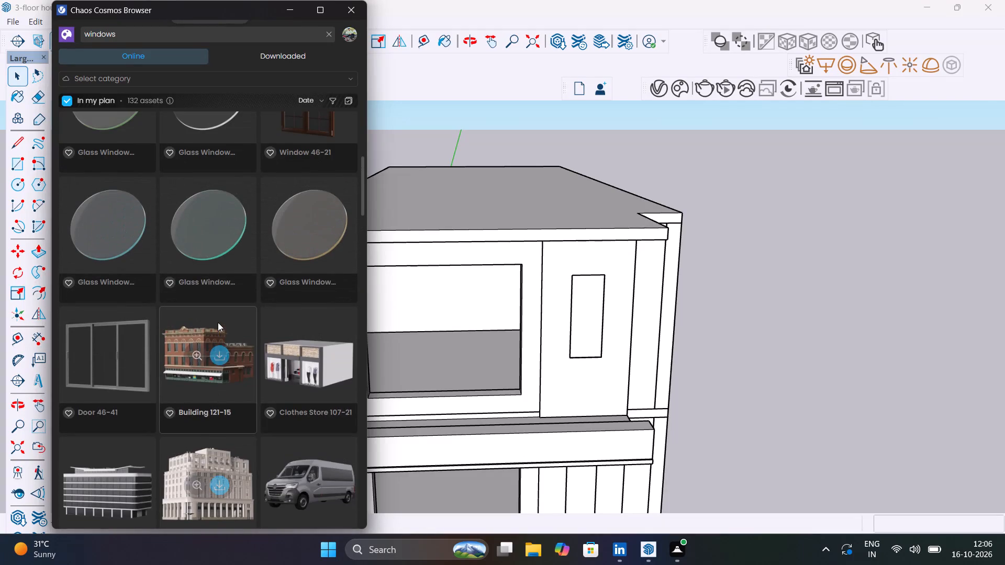
{"action": "scroll", "coordinate": [218, 322], "scroll_direction": "up", "scroll_amount": 5}
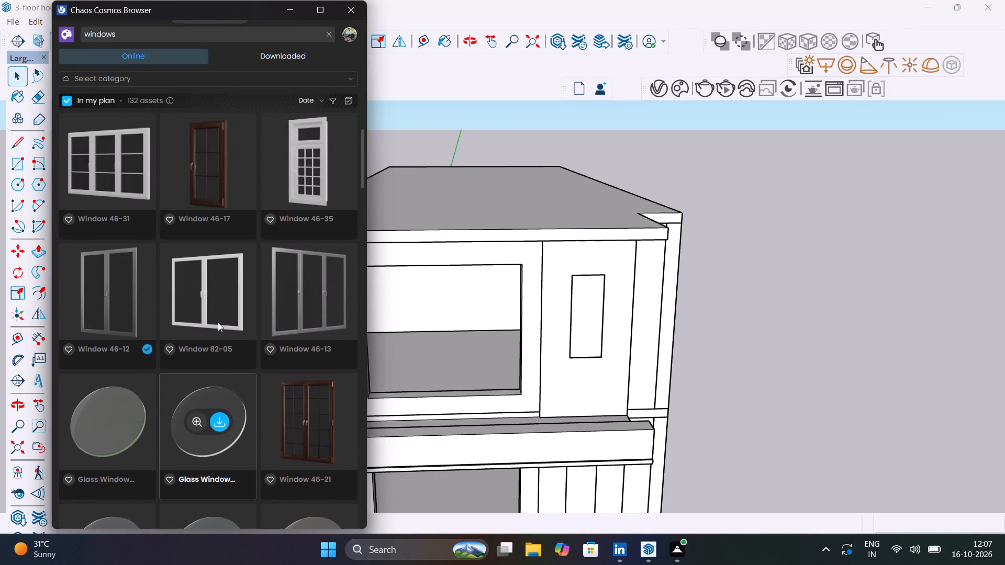
{"action": "scroll", "coordinate": [218, 322], "scroll_direction": "up", "scroll_amount": 3}
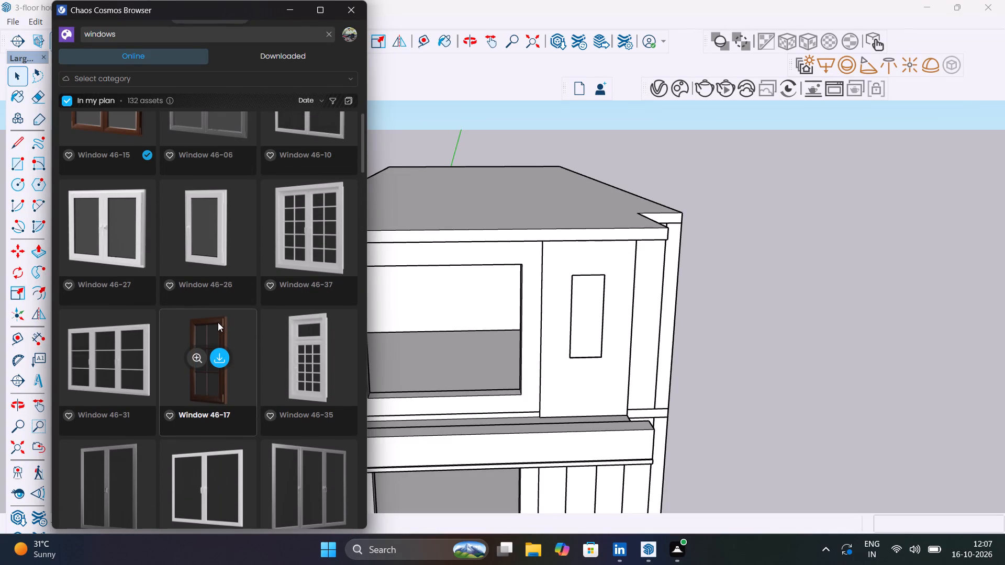
{"action": "scroll", "coordinate": [218, 322], "scroll_direction": "up", "scroll_amount": 3}
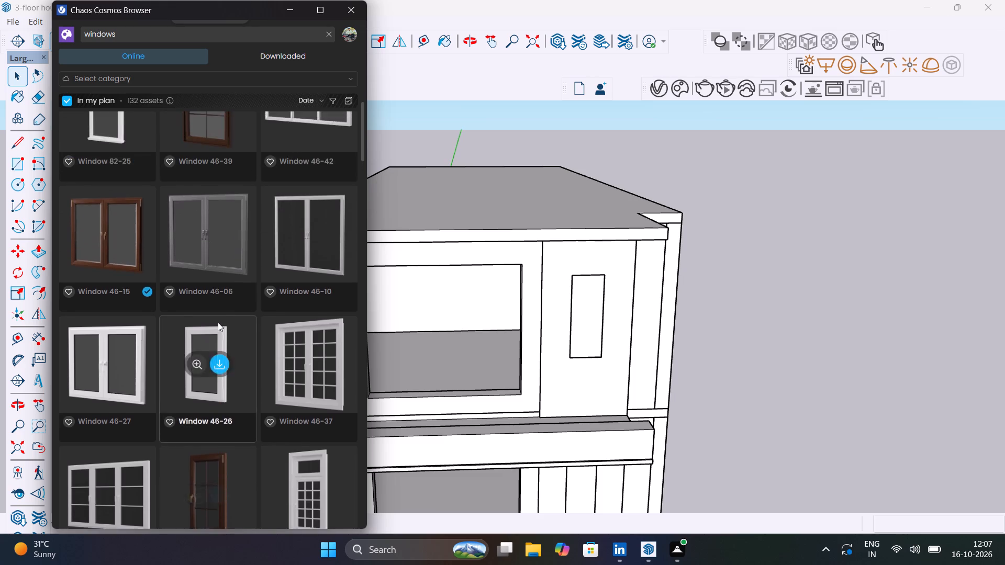
{"action": "scroll", "coordinate": [218, 322], "scroll_direction": "up", "scroll_amount": 2}
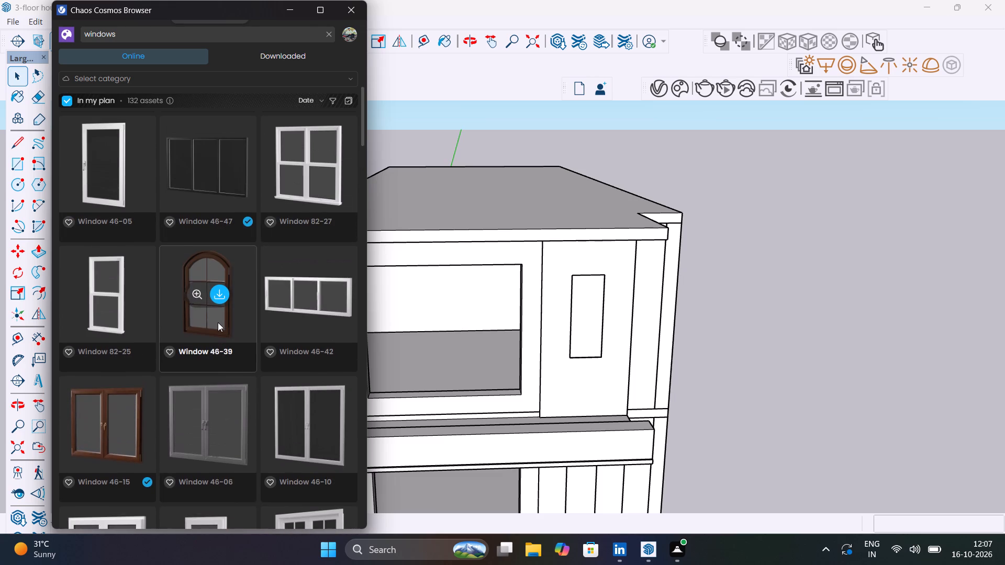
{"action": "scroll", "coordinate": [218, 322], "scroll_direction": "up", "scroll_amount": 3}
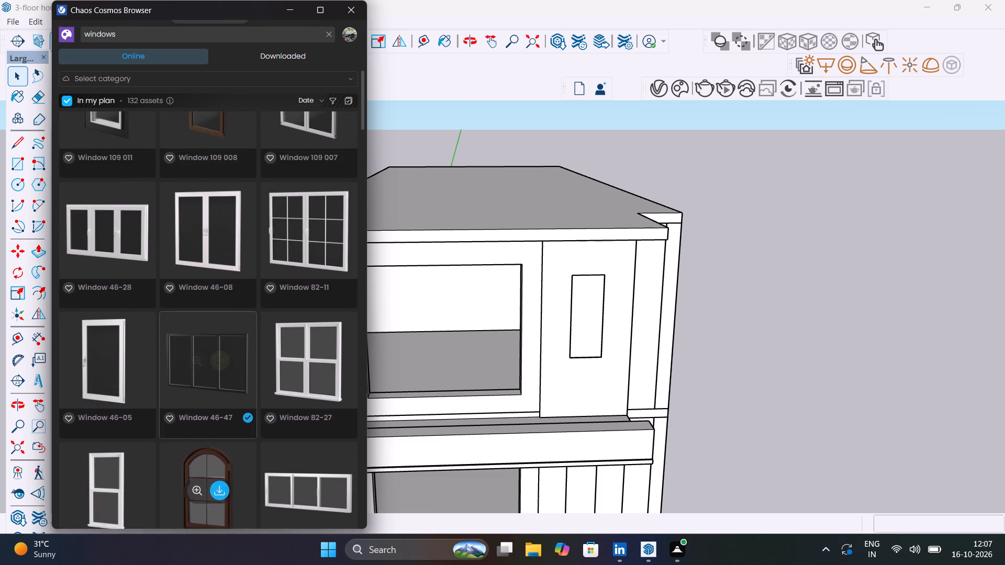
Download the Window 109 011 asset from the online window results.
{"action": "scroll", "coordinate": [218, 322], "scroll_direction": "up", "scroll_amount": 2}
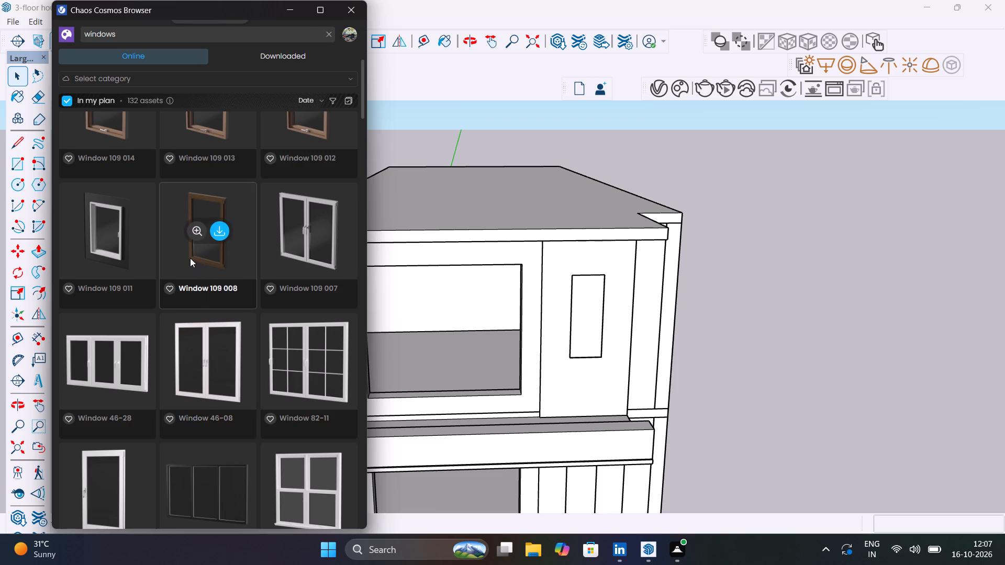
{"action": "scroll", "coordinate": [190, 258], "scroll_direction": "up", "scroll_amount": 1}
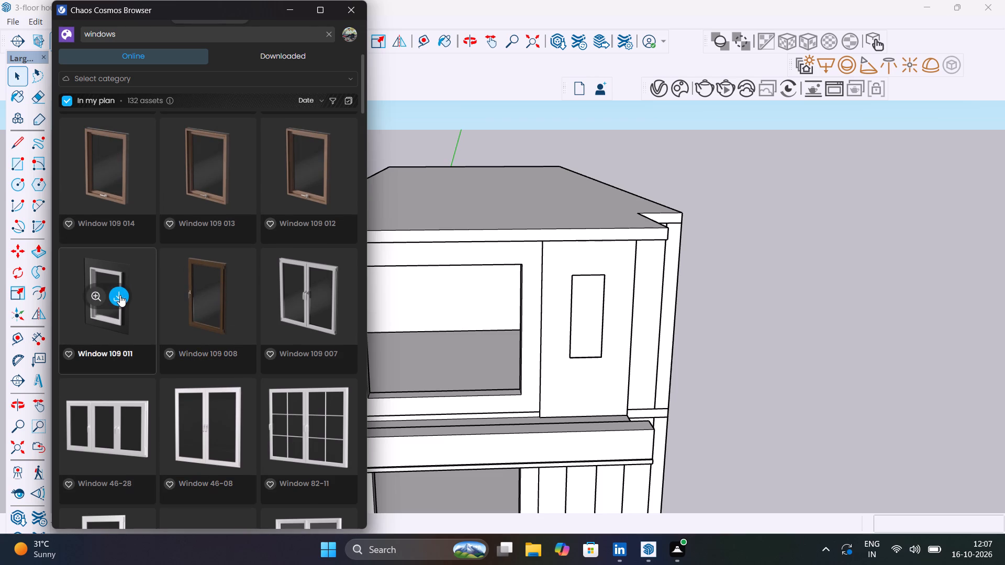
{"action": "left_click", "coordinate": [120, 295]}
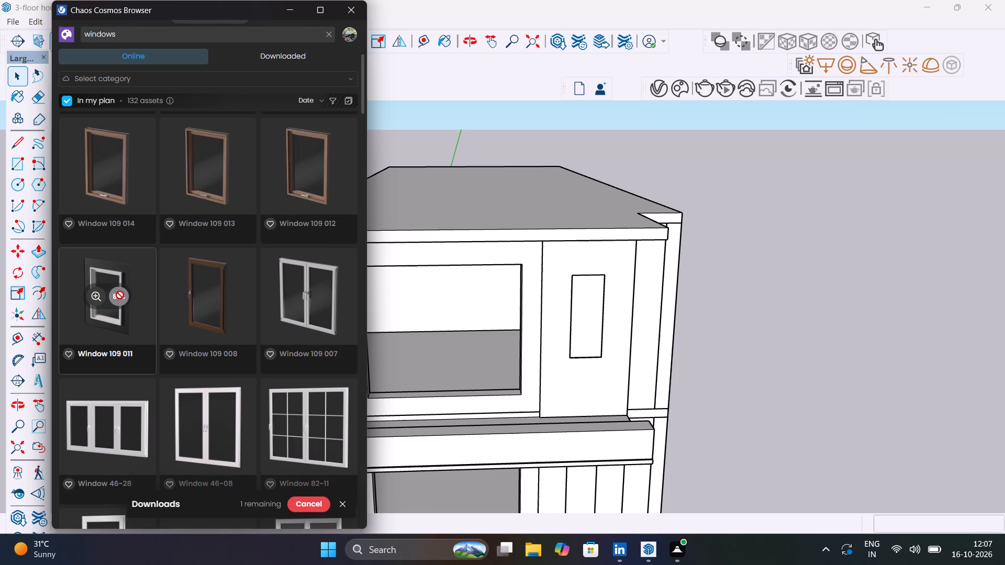
Import Window 109 011, place one copy in front of the top-floor narrow opening, and close the asset library.
{"action": "left_click", "coordinate": [120, 295]}
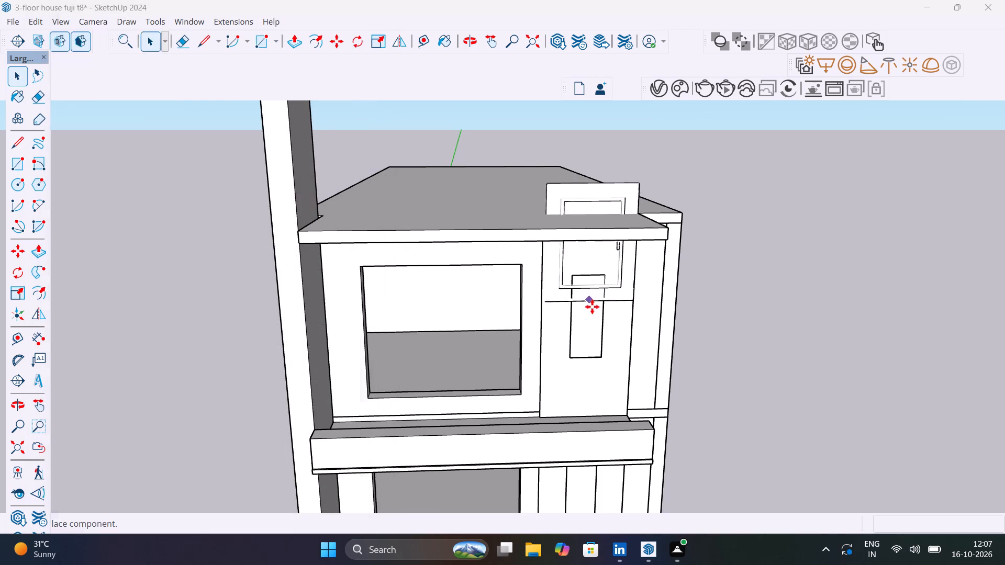
{"action": "scroll", "coordinate": [753, 373], "scroll_direction": "down", "scroll_amount": 1}
{"action": "middle_click_drag", "start_coordinate": [746, 370], "coordinate": [581, 351]}
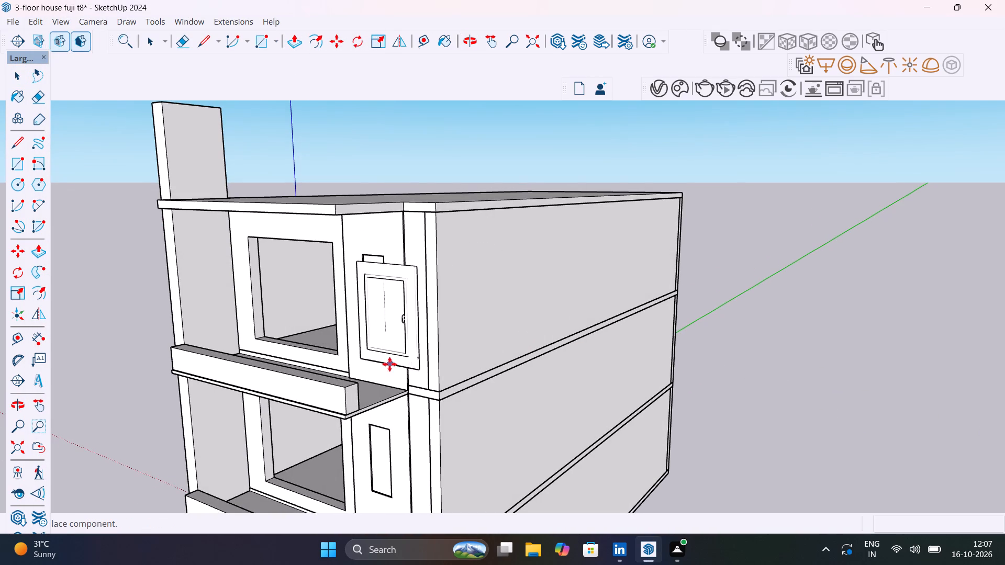
{"action": "left_click", "coordinate": [372, 392]}
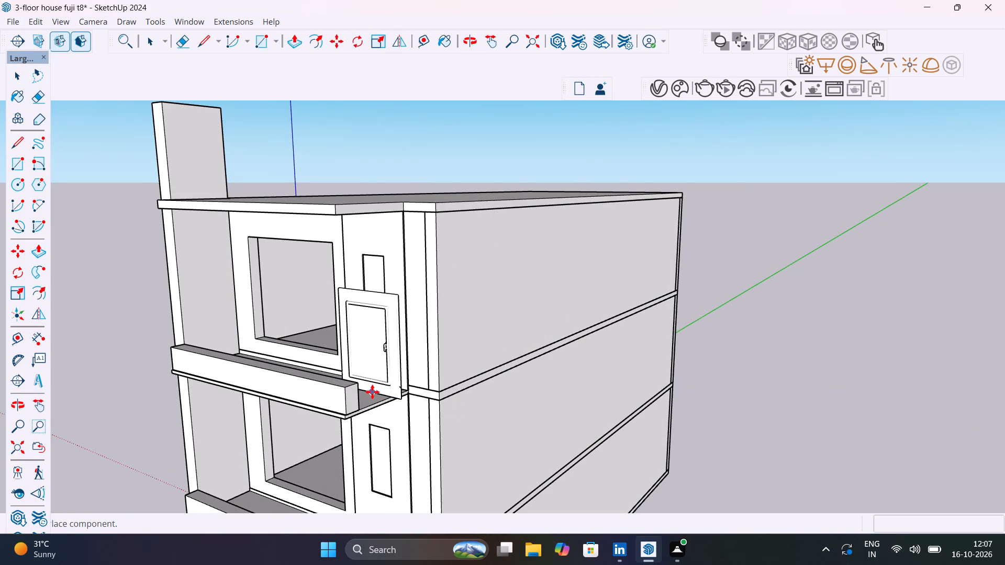
{"action": "key", "text": "Escape"}
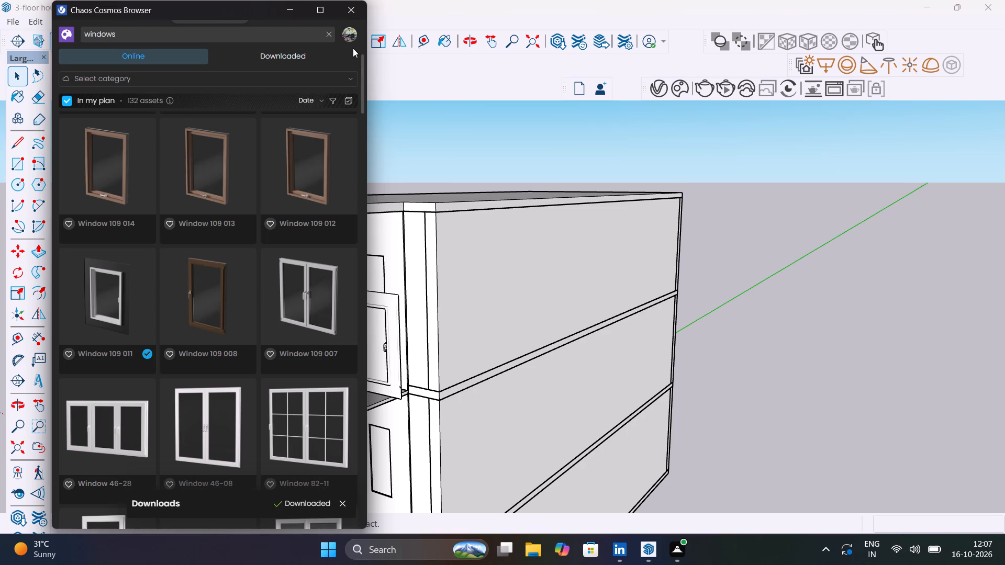
{"action": "left_click", "coordinate": [352, 12]}
Scale the placed window's width along the red axis to 0.39.
{"action": "middle_click_drag", "start_coordinate": [378, 324], "coordinate": [423, 341]}
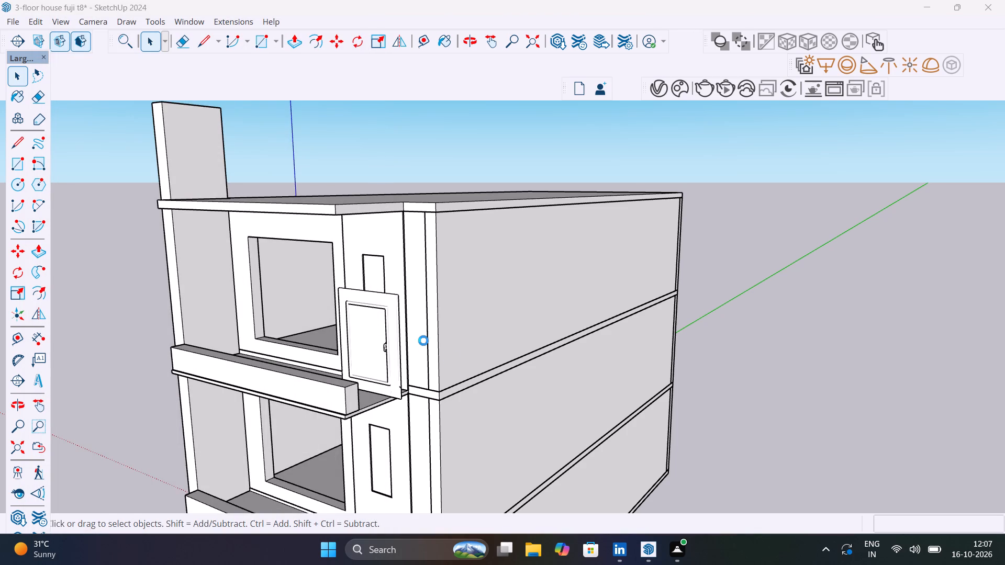
{"action": "middle_click_drag", "start_coordinate": [423, 341], "coordinate": [471, 369]}
{"action": "middle_click_drag", "start_coordinate": [430, 351], "coordinate": [452, 358]}
{"action": "left_click", "coordinate": [459, 344]}
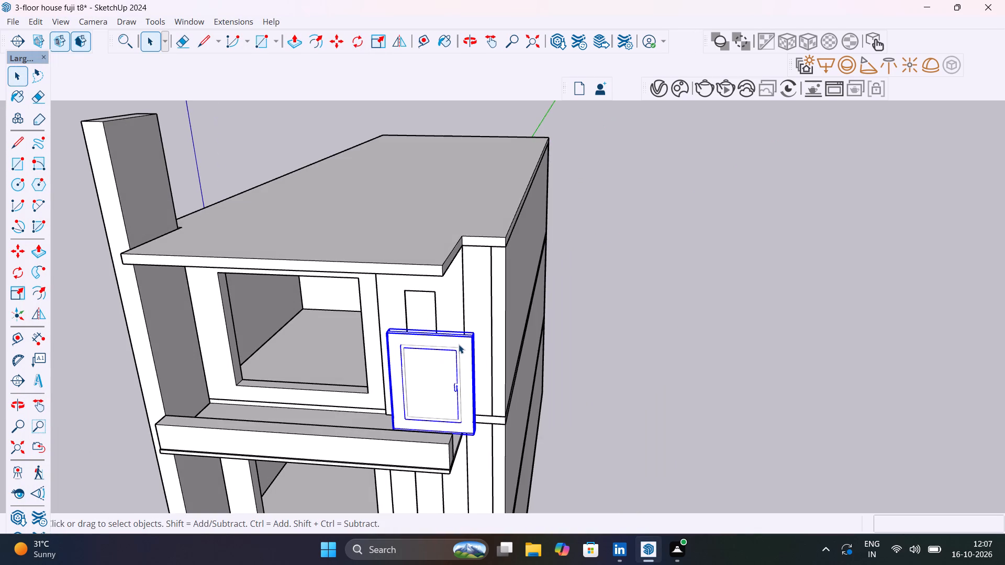
{"action": "key", "text": "s"}
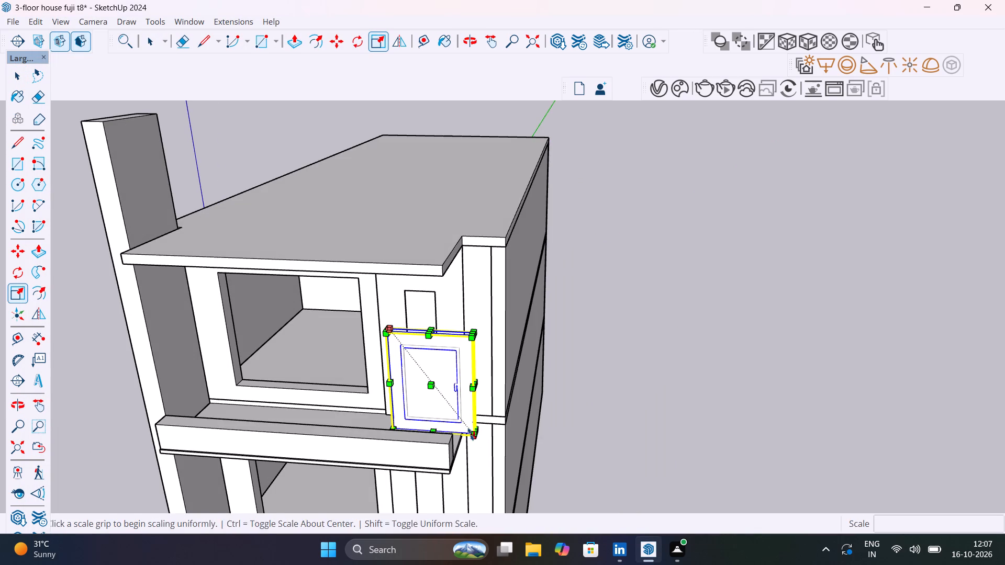
{"action": "scroll", "coordinate": [478, 383], "scroll_direction": "up", "scroll_amount": 9}
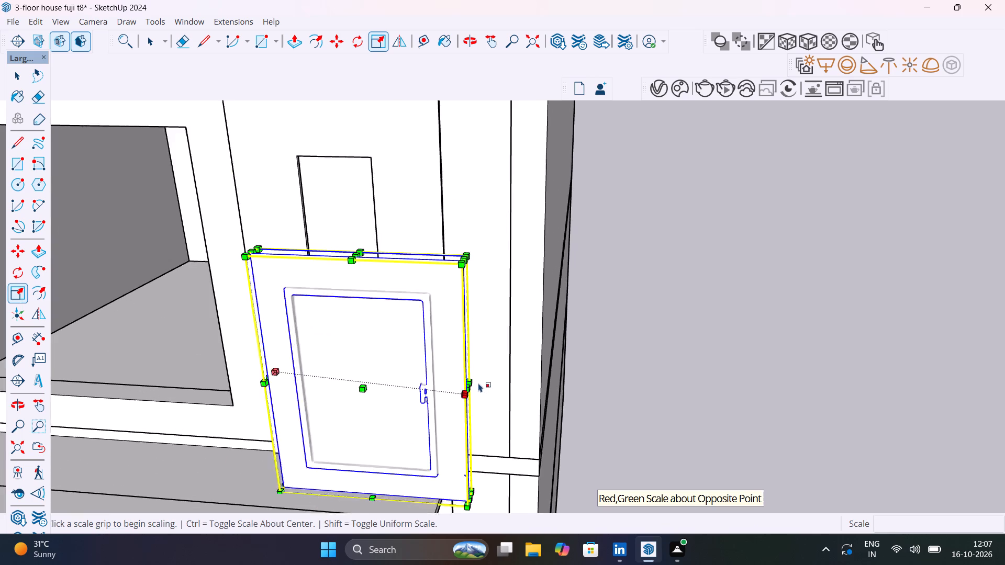
{"action": "left_click", "coordinate": [467, 388]}
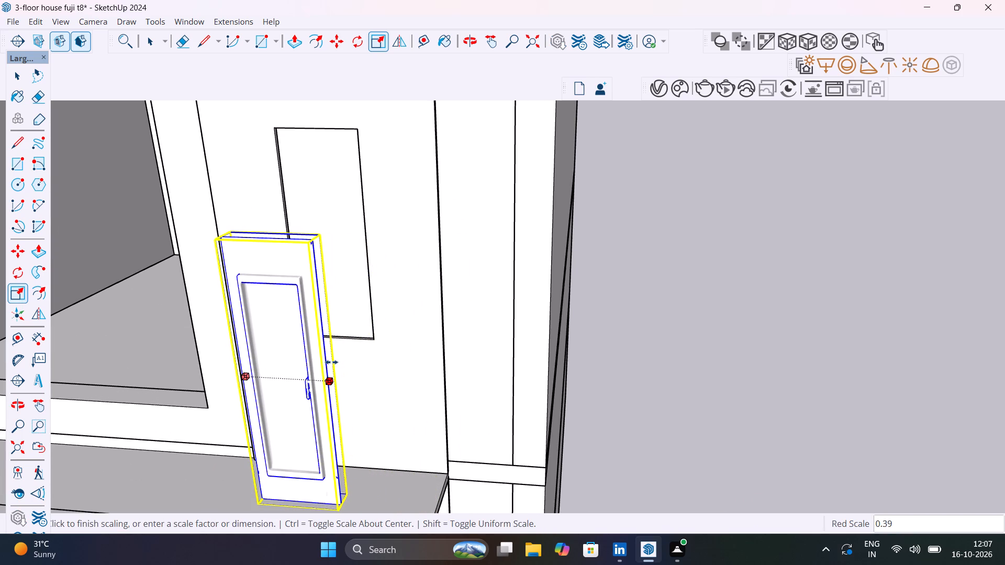
{"action": "left_click", "coordinate": [331, 361]}
{"action": "key", "text": "c"}
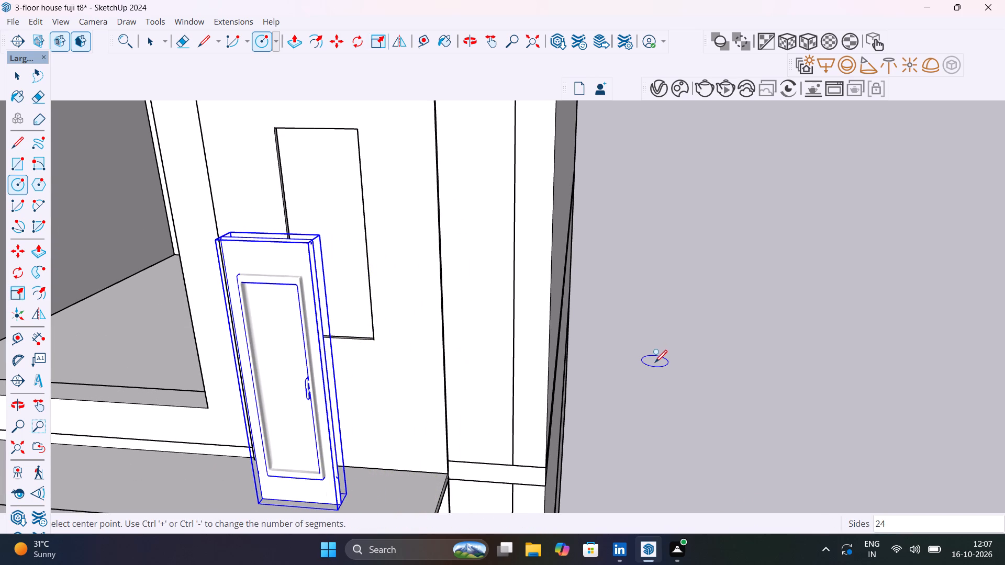
{"action": "key", "text": "space"}
Move the window by its rear top-right corner about 2' 2 7/16" onto the top-right corner of the top-floor narrow opening, and deselect it.
{"action": "scroll", "coordinate": [655, 361], "scroll_direction": "up", "scroll_amount": 1}
{"action": "middle_click_drag", "start_coordinate": [604, 370], "coordinate": [566, 384]}
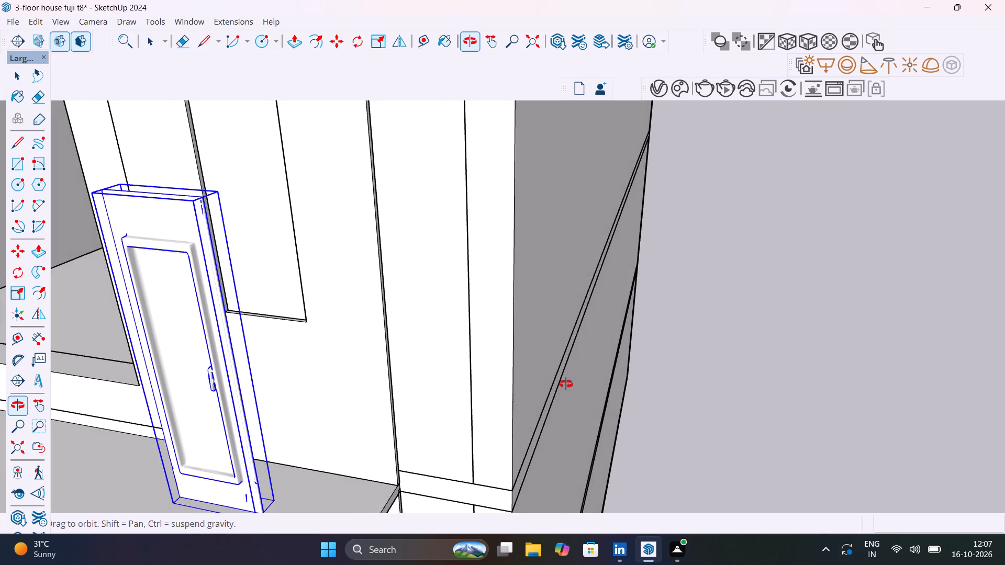
{"action": "middle_click_drag", "start_coordinate": [566, 384], "coordinate": [611, 416]}
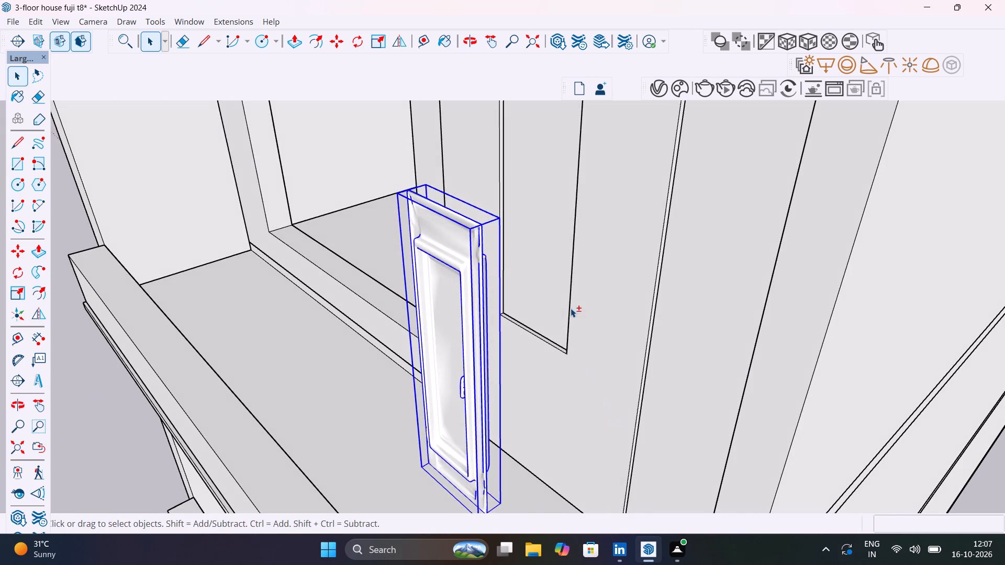
{"action": "middle_click_drag", "start_coordinate": [571, 308], "coordinate": [584, 388], "text": "shift"}
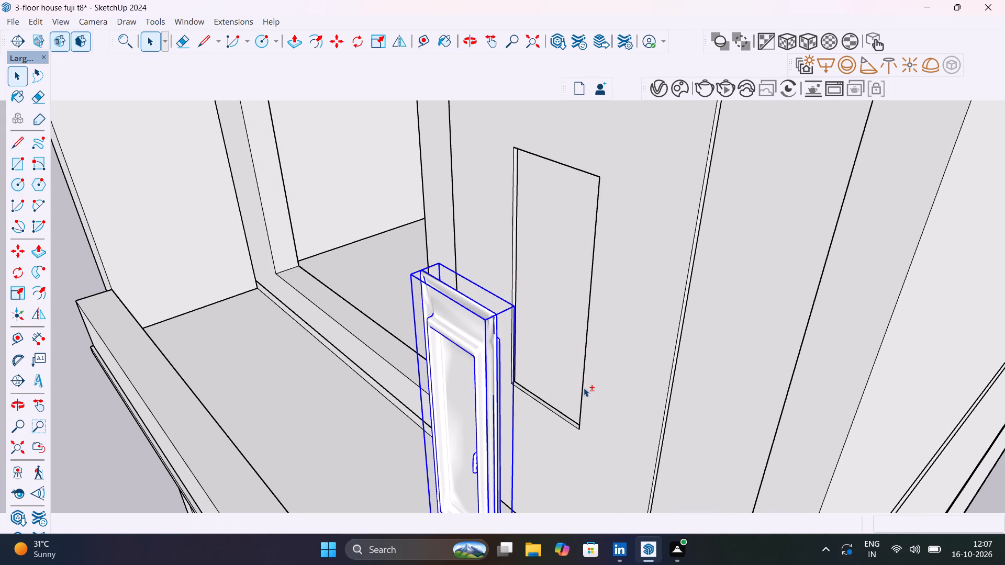
{"action": "scroll", "coordinate": [522, 316], "scroll_direction": "up", "scroll_amount": 5}
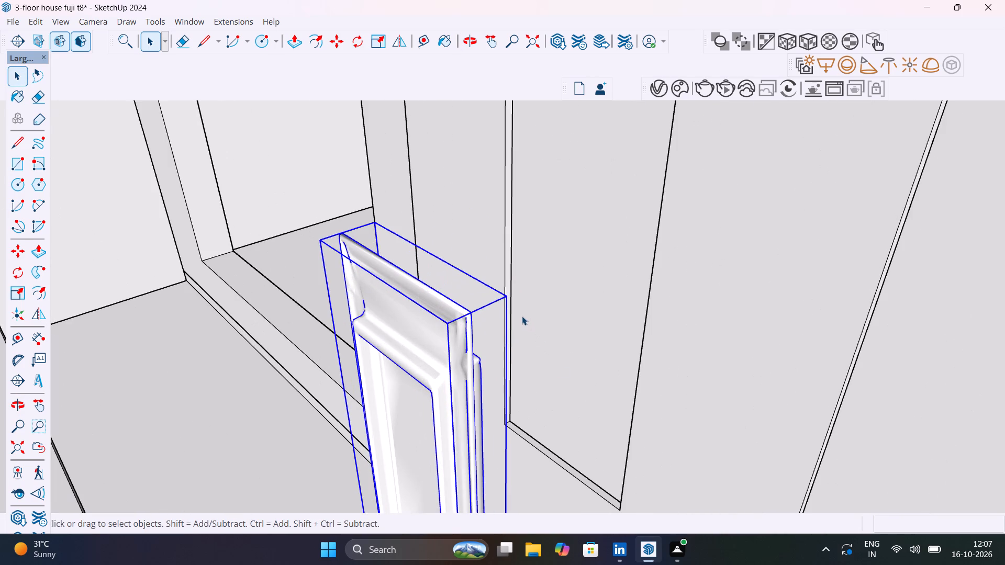
{"action": "key", "text": "m"}
{"action": "left_click", "coordinate": [508, 301]}
{"action": "scroll", "coordinate": [594, 228], "scroll_direction": "down", "scroll_amount": 5}
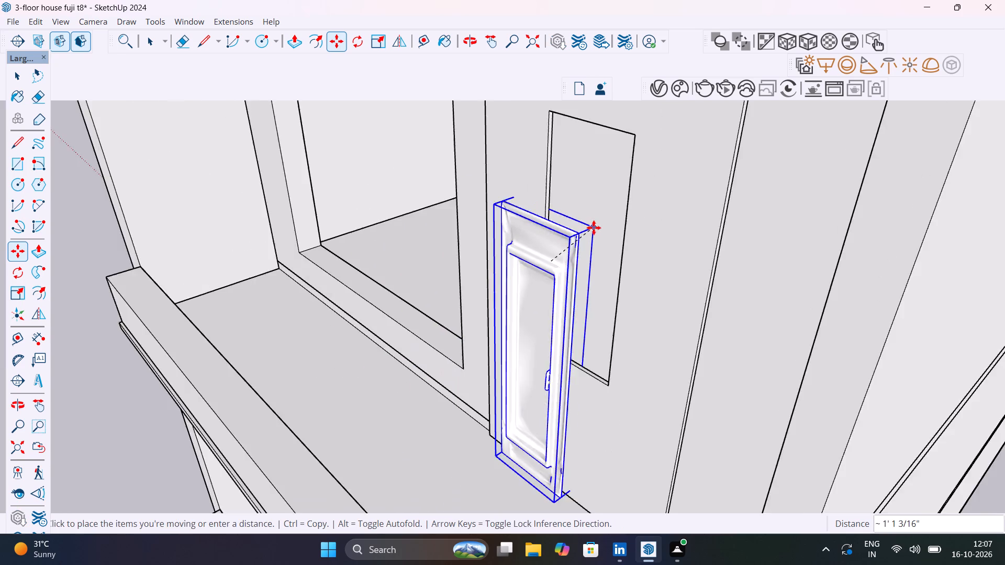
{"action": "scroll", "coordinate": [594, 228], "scroll_direction": "down", "scroll_amount": 8}
{"action": "scroll", "coordinate": [617, 186], "scroll_direction": "up", "scroll_amount": 10}
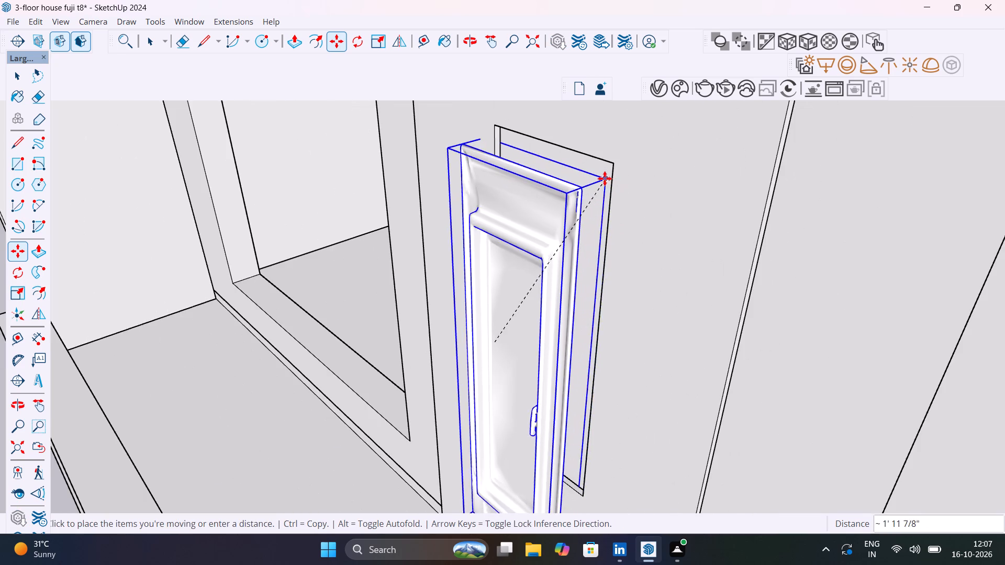
{"action": "scroll", "coordinate": [605, 178], "scroll_direction": "up", "scroll_amount": 1}
{"action": "middle_click_drag", "start_coordinate": [605, 177], "coordinate": [677, 128]}
{"action": "scroll", "coordinate": [597, 166], "scroll_direction": "up", "scroll_amount": 10}
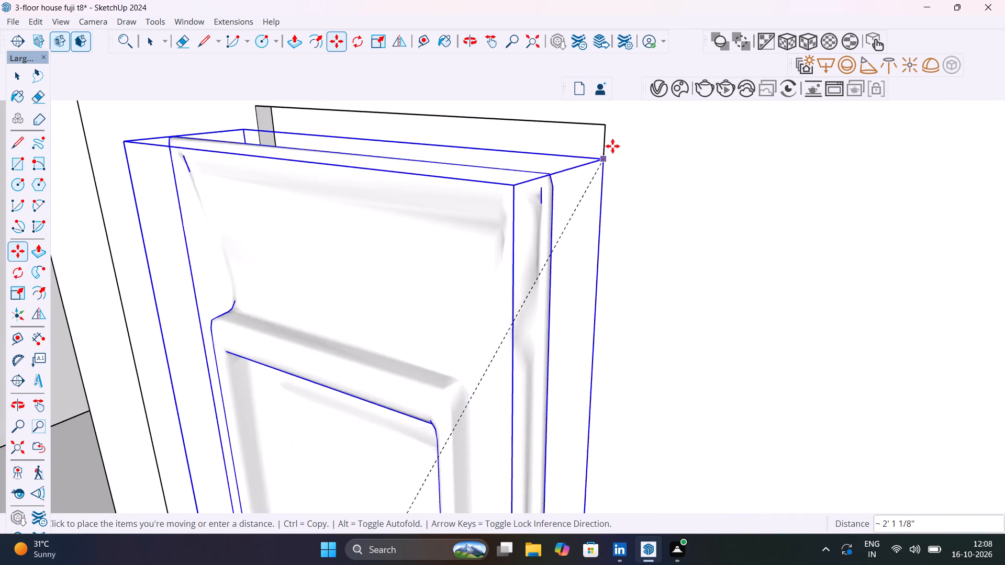
{"action": "middle_click_drag", "start_coordinate": [599, 145], "coordinate": [698, 143]}
{"action": "scroll", "coordinate": [625, 125], "scroll_direction": "up", "scroll_amount": 5}
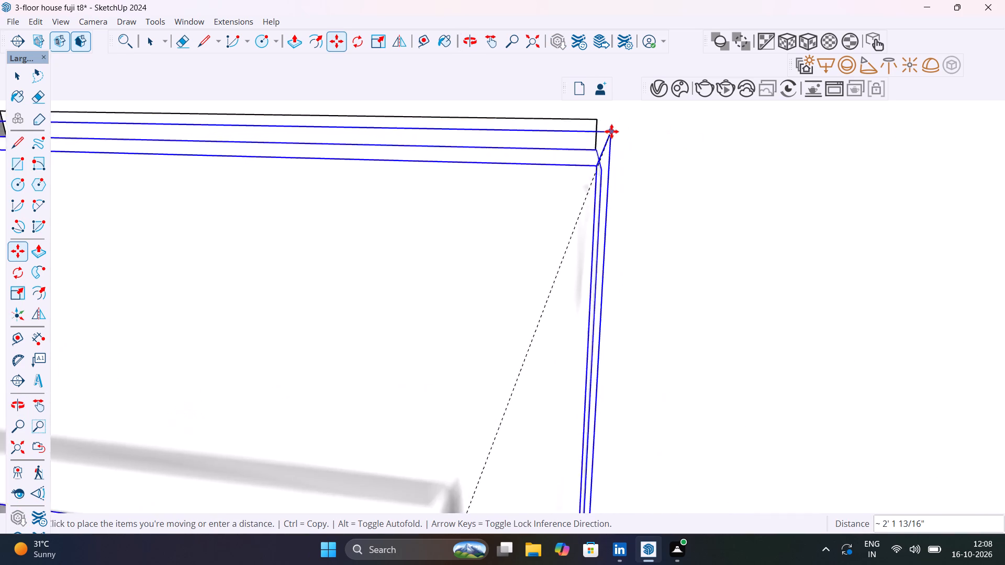
{"action": "scroll", "coordinate": [611, 131], "scroll_direction": "up", "scroll_amount": 8}
{"action": "middle_click_drag", "start_coordinate": [551, 138], "coordinate": [613, 91]}
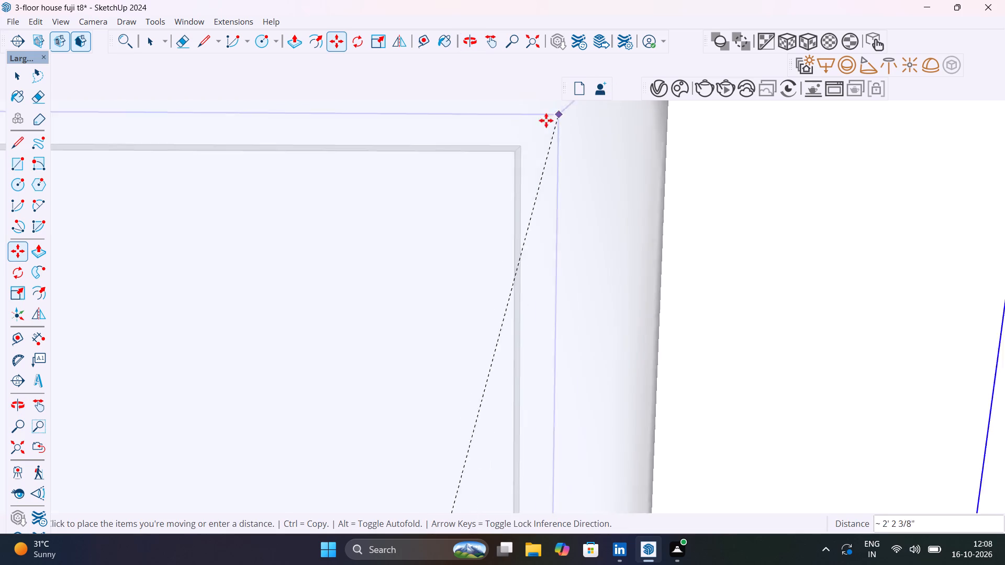
{"action": "scroll", "coordinate": [485, 177], "scroll_direction": "up", "scroll_amount": 10}
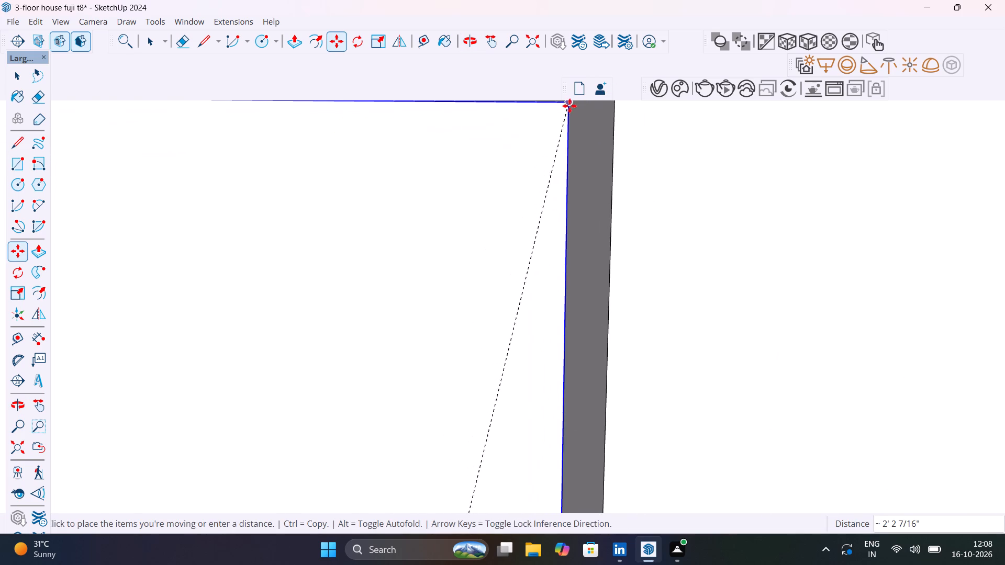
{"action": "left_click", "coordinate": [569, 105]}
{"action": "scroll", "coordinate": [540, 250], "scroll_direction": "down", "scroll_amount": 20}
{"action": "scroll", "coordinate": [540, 250], "scroll_direction": "down", "scroll_amount": 1}
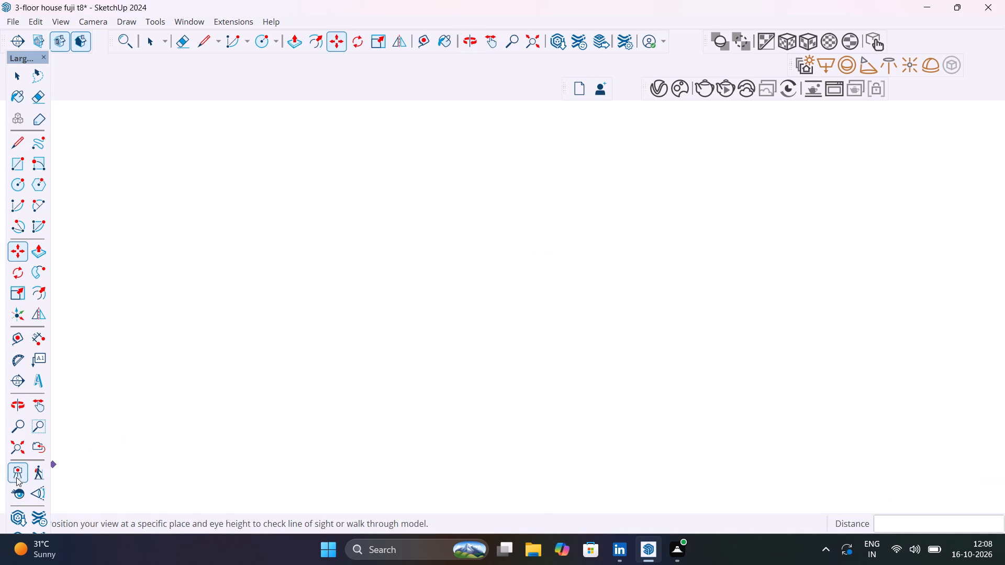
{"action": "left_click", "coordinate": [20, 445]}
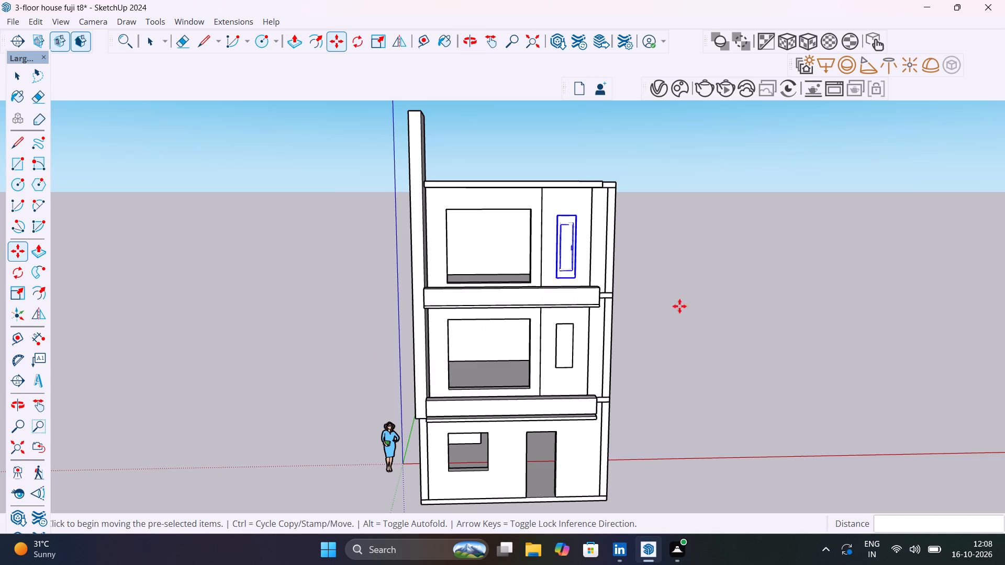
{"action": "key", "text": "space"}
{"action": "left_click", "coordinate": [708, 290]}
Scale the window's depth and height from its bottom edge to the narrow opening's lower edge, about 0.75 in height.
{"action": "scroll", "coordinate": [545, 240], "scroll_direction": "up", "scroll_amount": 8}
{"action": "middle_click_drag", "start_coordinate": [583, 294], "coordinate": [560, 380]}
{"action": "scroll", "coordinate": [585, 213], "scroll_direction": "up", "scroll_amount": 7}
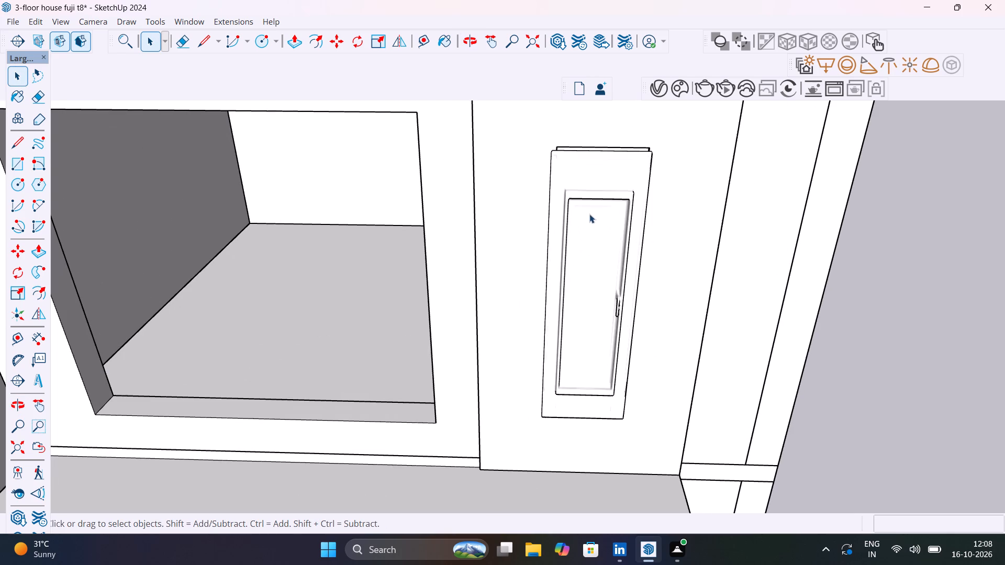
{"action": "middle_click_drag", "start_coordinate": [626, 217], "coordinate": [575, 187]}
{"action": "left_click", "coordinate": [603, 199]}
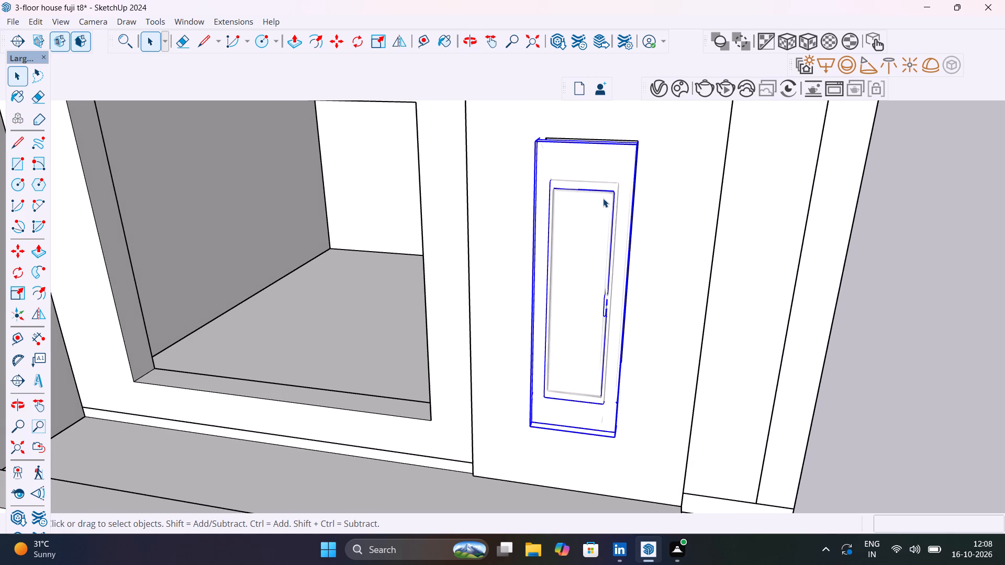
{"action": "key", "text": "s"}
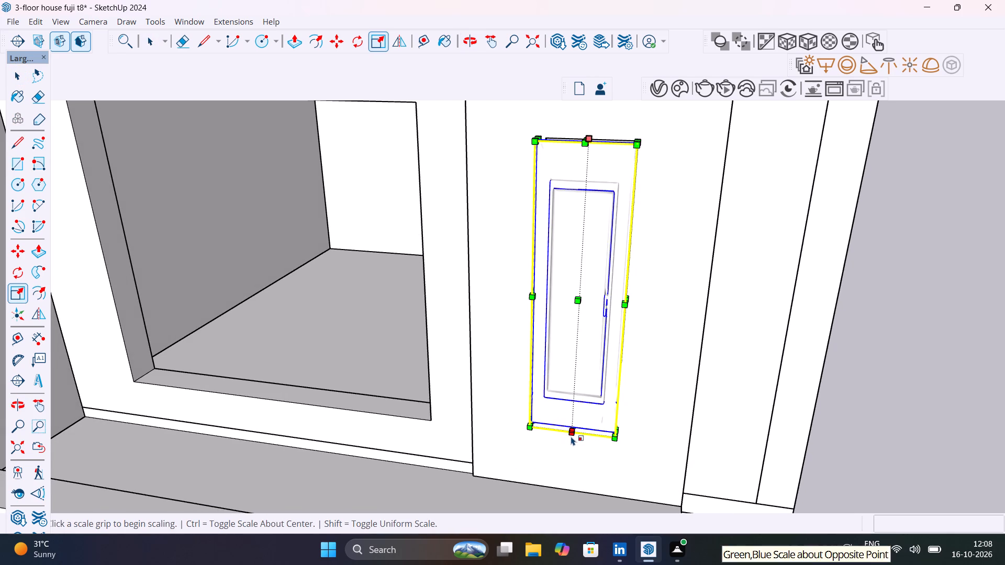
{"action": "left_click", "coordinate": [571, 436]}
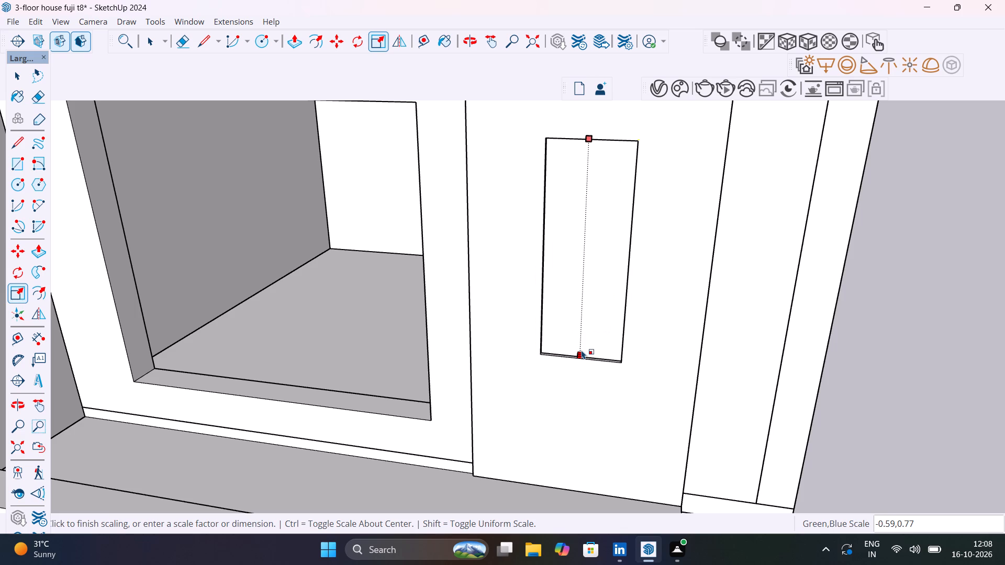
{"action": "scroll", "coordinate": [582, 356], "scroll_direction": "up", "scroll_amount": 10}
{"action": "middle_click_drag", "start_coordinate": [582, 356], "coordinate": [669, 304]}
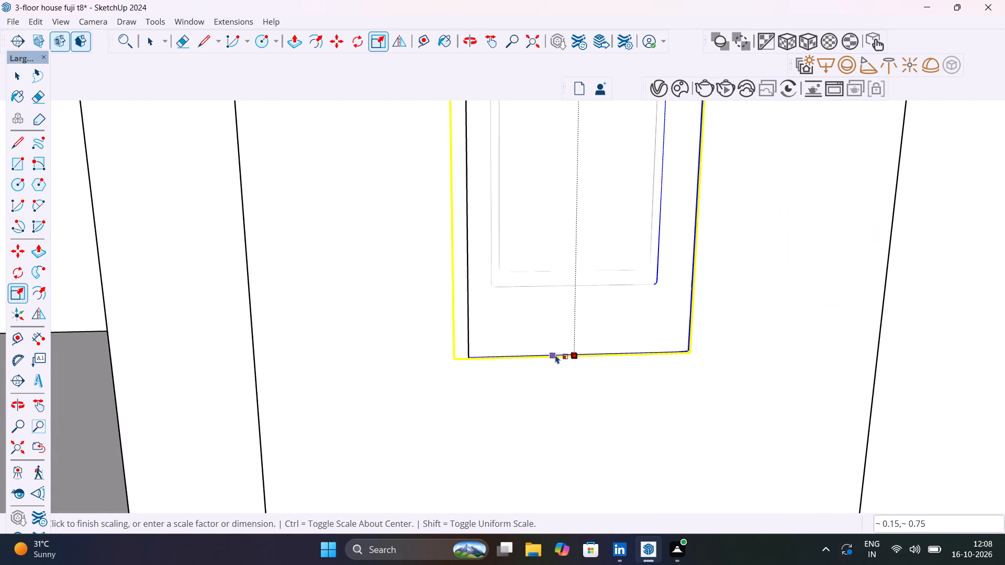
{"action": "left_click", "coordinate": [569, 356]}
{"action": "scroll", "coordinate": [584, 400], "scroll_direction": "down", "scroll_amount": 19}
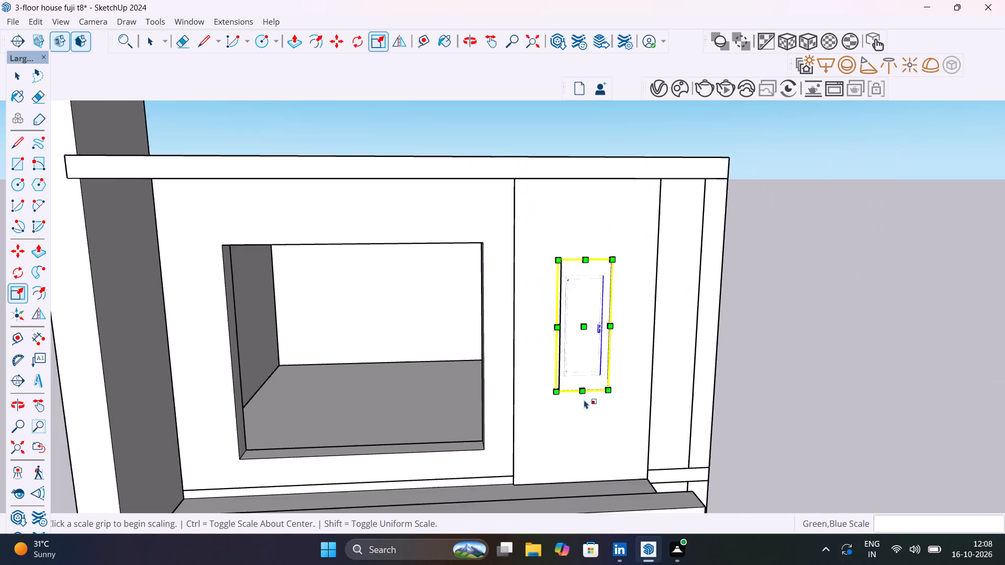
{"action": "key", "text": "space"}
{"action": "left_click", "coordinate": [753, 367]}
Scale the window from its left side to the narrow opening's left edge, with red and green factors 0.89 and -1.00.
{"action": "scroll", "coordinate": [573, 343], "scroll_direction": "up", "scroll_amount": 11}
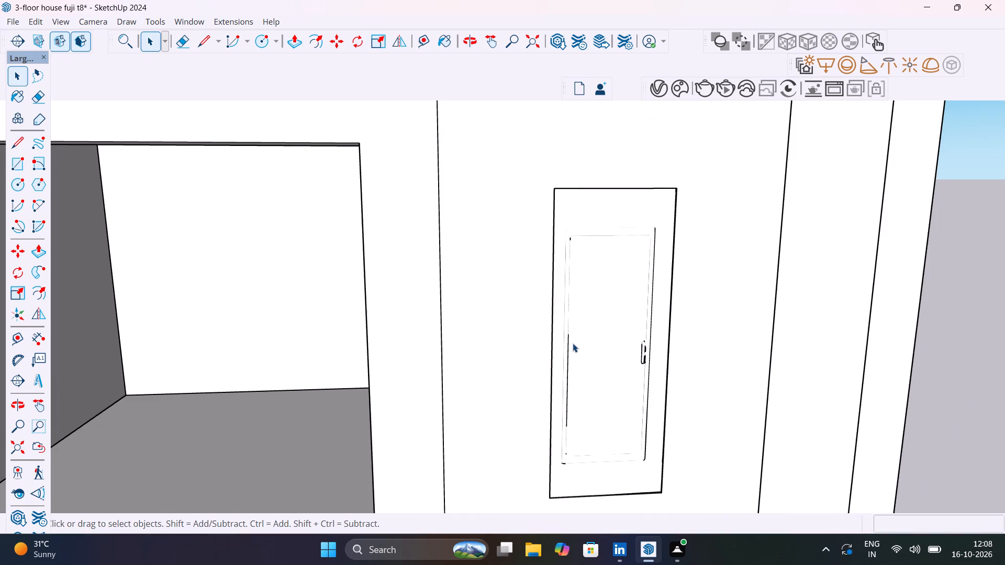
{"action": "left_click", "coordinate": [573, 343]}
{"action": "key", "text": "s"}
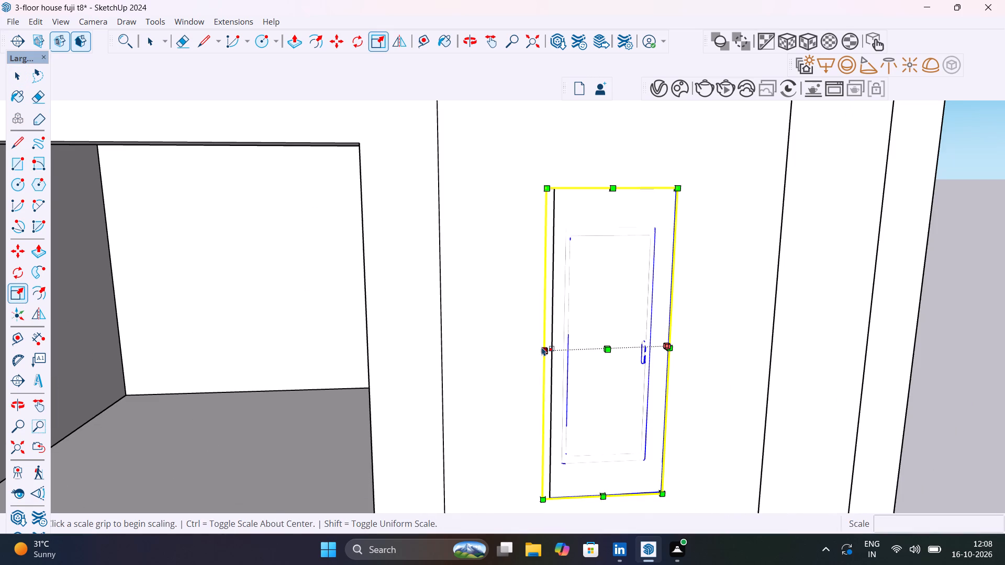
{"action": "left_click", "coordinate": [542, 348]}
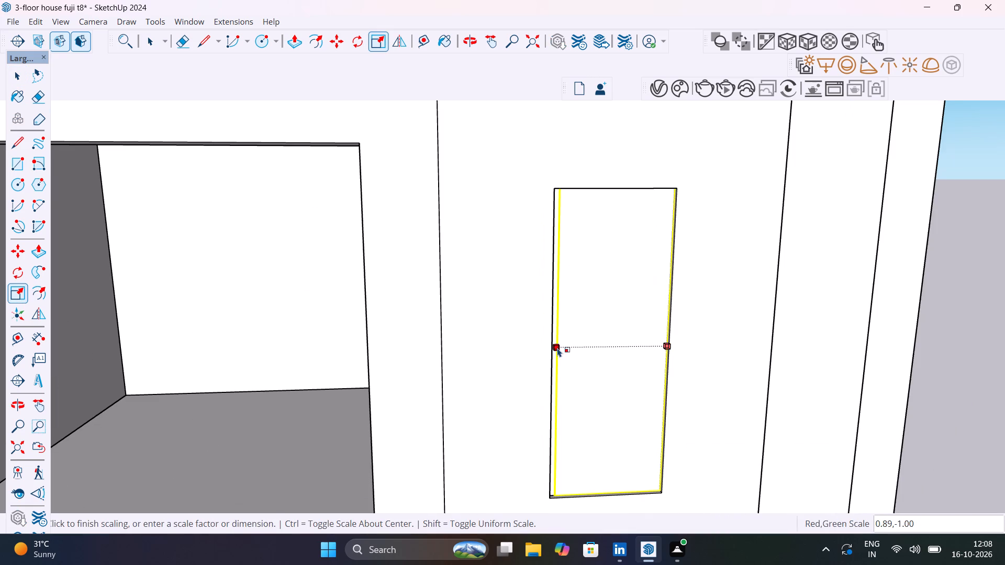
{"action": "left_click", "coordinate": [556, 348]}
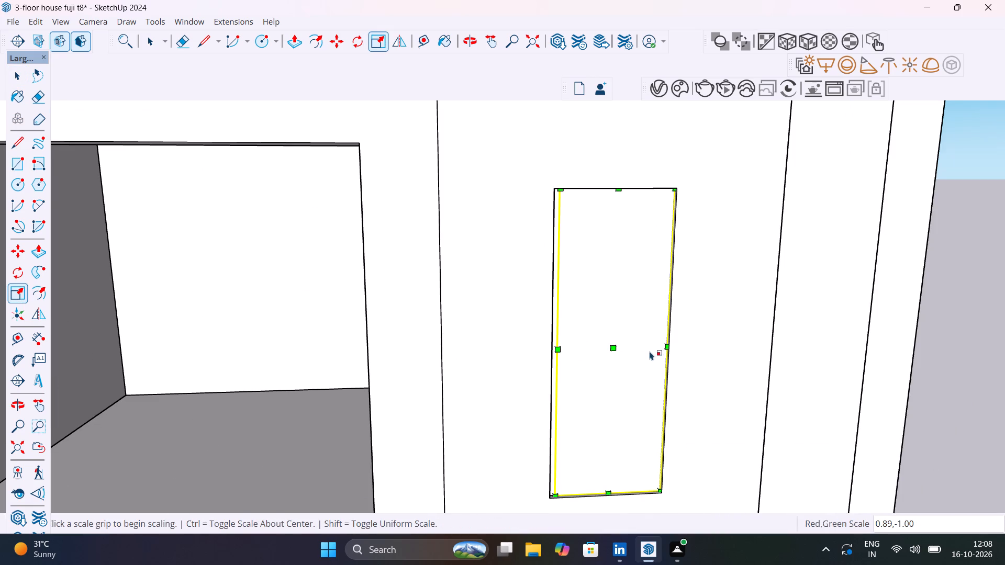
Scale the window's depth along the green axis to about 0.35 in the top-floor narrow opening, and deselect it.
{"action": "left_click", "coordinate": [668, 346]}
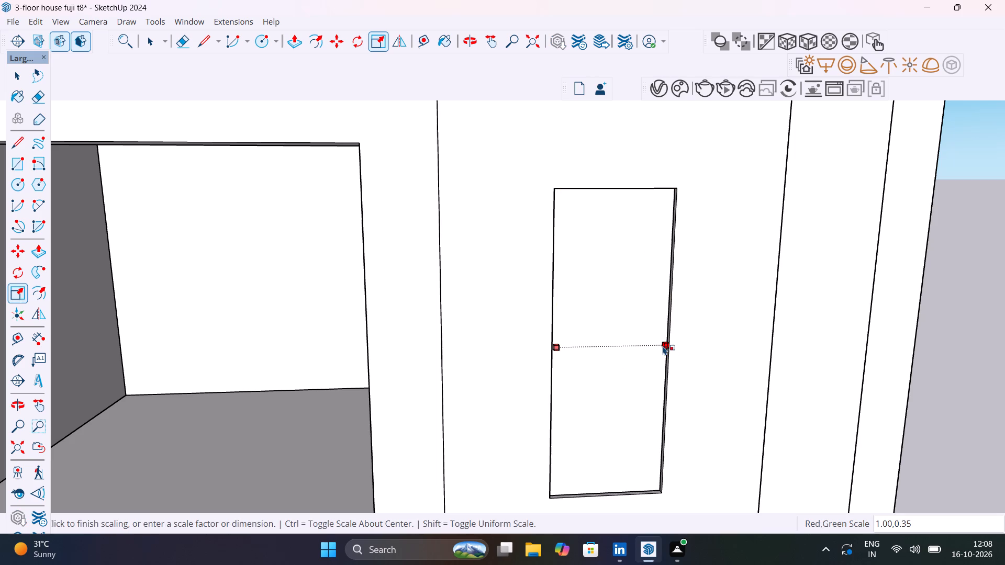
{"action": "left_click", "coordinate": [664, 346]}
{"action": "key", "text": "space"}
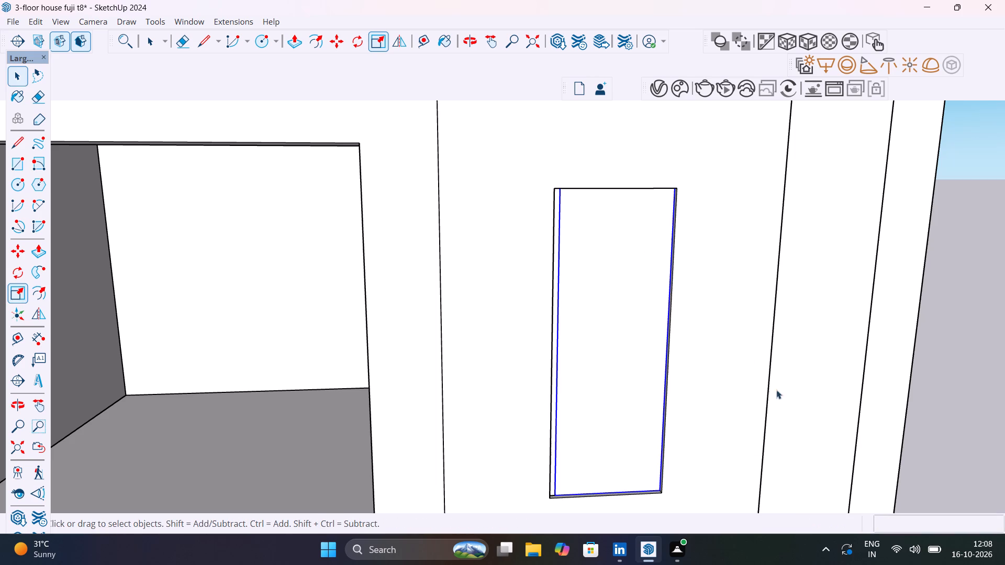
{"action": "left_click", "coordinate": [956, 357]}
Move the window 1" along the green axis toward the front of the narrow opening, and deselect it.
{"action": "scroll", "coordinate": [684, 370], "scroll_direction": "down", "scroll_amount": 12}
{"action": "middle_click_drag", "start_coordinate": [674, 409], "coordinate": [675, 409]}
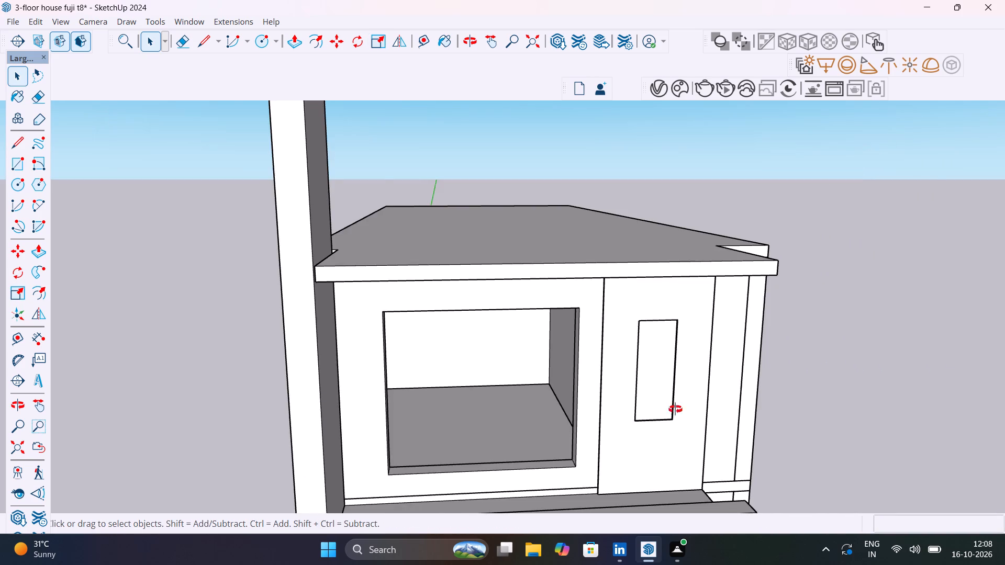
{"action": "middle_click_drag", "start_coordinate": [675, 409], "coordinate": [817, 459]}
{"action": "scroll", "coordinate": [608, 375], "scroll_direction": "up", "scroll_amount": 16}
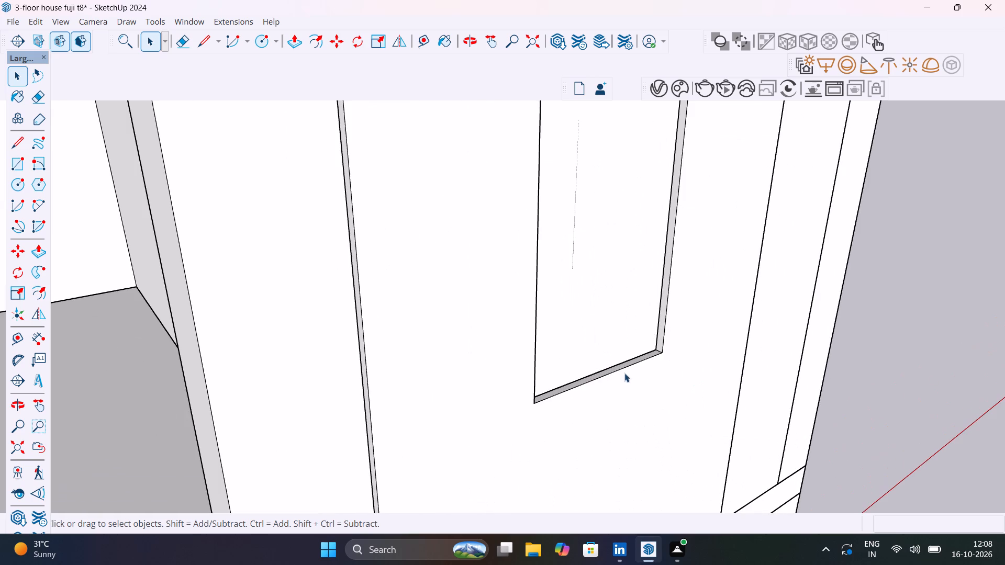
{"action": "scroll", "coordinate": [645, 370], "scroll_direction": "down", "scroll_amount": 5}
{"action": "left_click", "coordinate": [633, 300]}
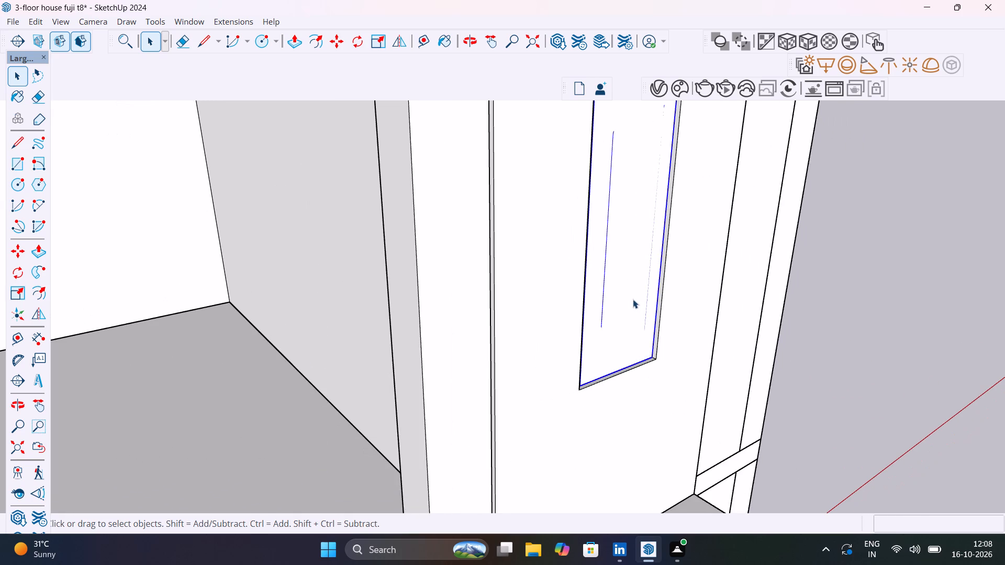
{"action": "key", "text": "m"}
{"action": "middle_click_drag", "start_coordinate": [637, 307], "coordinate": [631, 393], "text": "shift"}
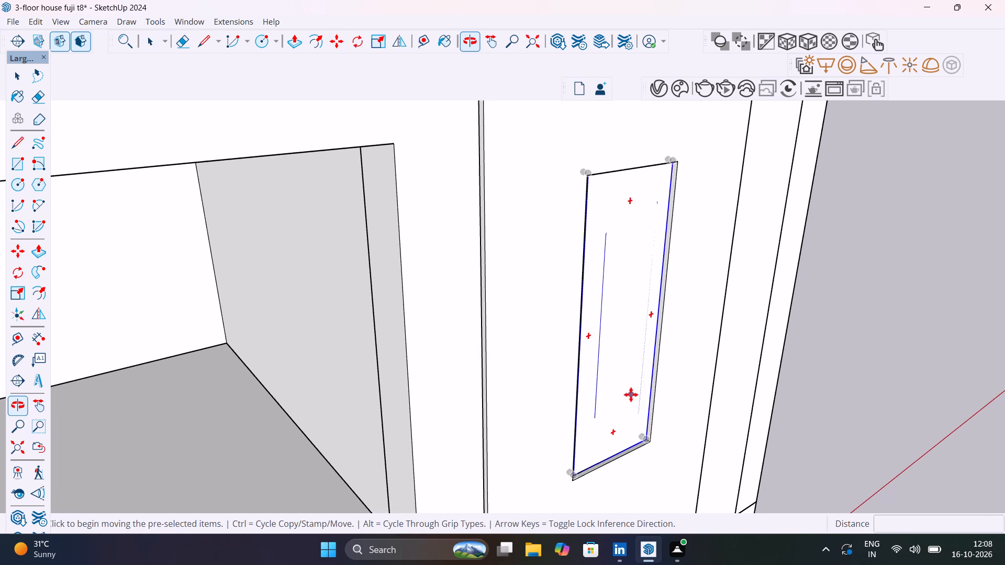
{"action": "left_click", "coordinate": [623, 325]}
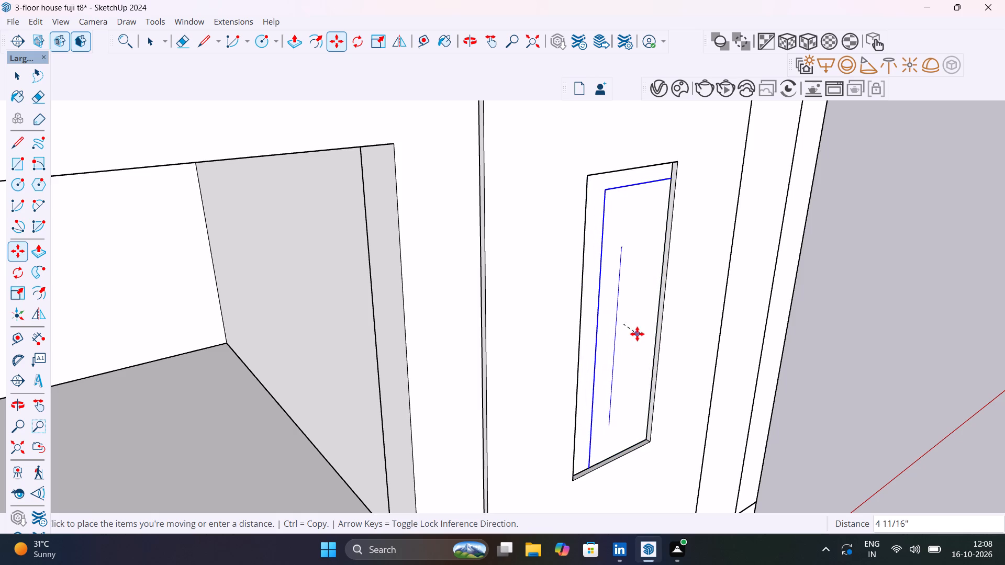
{"action": "key", "text": "Up"}
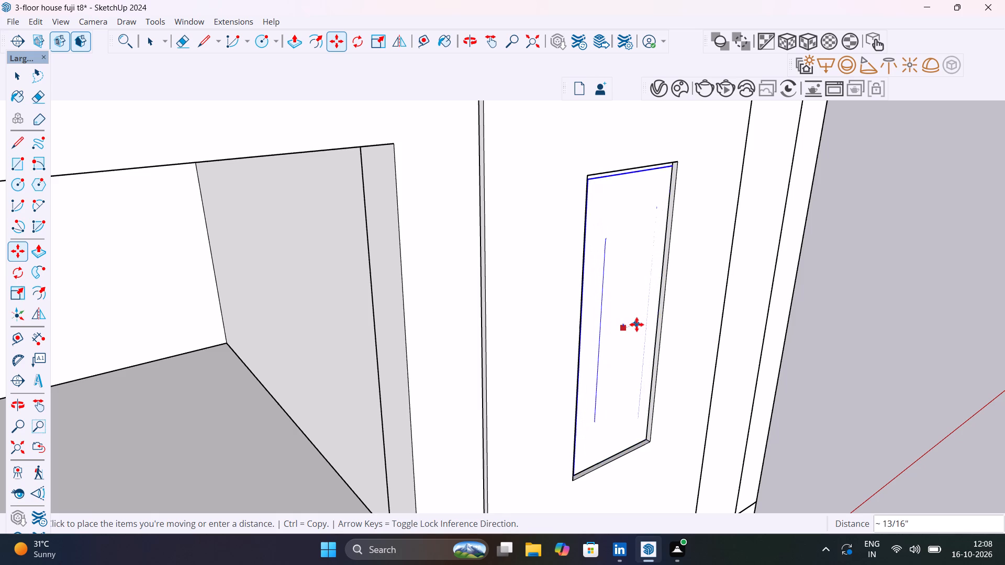
{"action": "key", "text": "Left"}
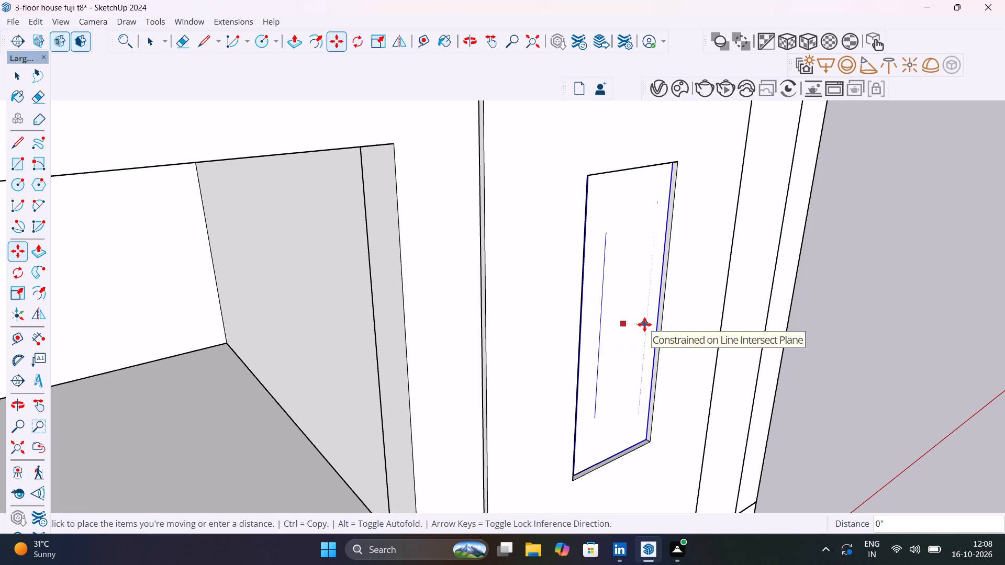
{"action": "key", "text": "Right"}
{"action": "key", "text": "Left"}
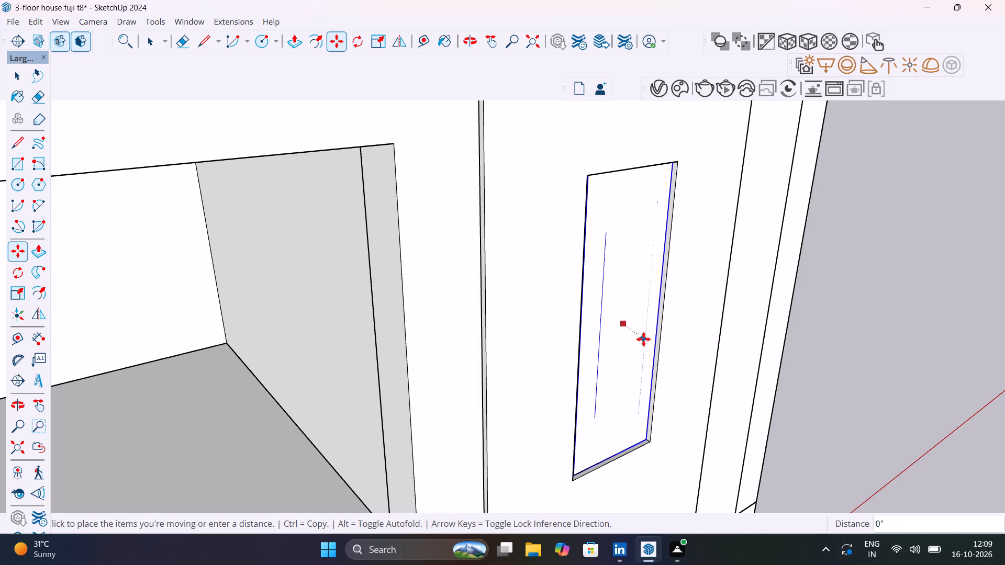
{"action": "left_click", "coordinate": [673, 330]}
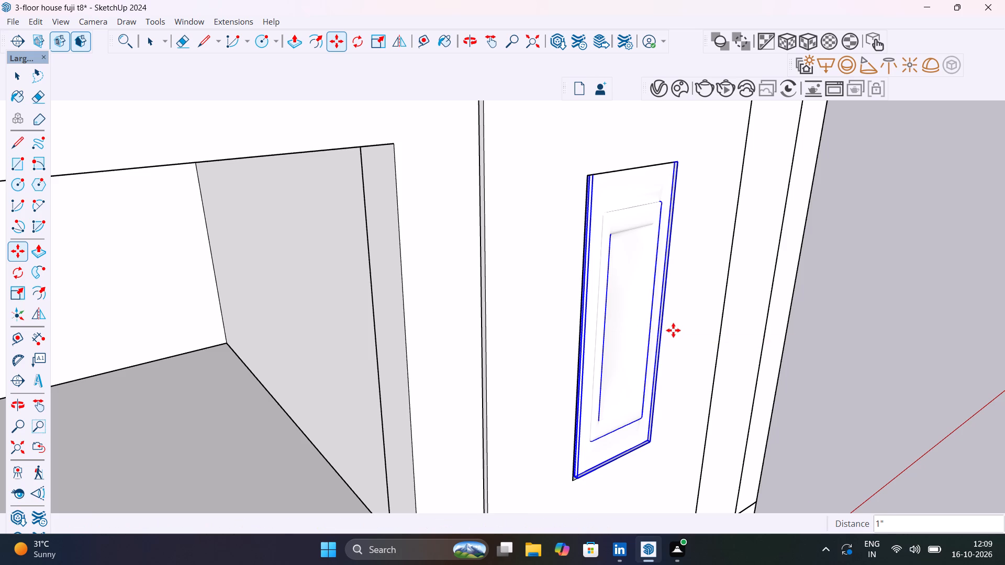
{"action": "scroll", "coordinate": [673, 330], "scroll_direction": "down", "scroll_amount": 6}
{"action": "key", "text": "space"}
{"action": "left_click", "coordinate": [819, 341]}
Render the top-floor facade with V-Ray, examine the fitted window in the enlarged image, and close the render.
{"action": "scroll", "coordinate": [818, 340], "scroll_direction": "down", "scroll_amount": 1}
{"action": "middle_click_drag", "start_coordinate": [664, 302], "coordinate": [660, 300]}
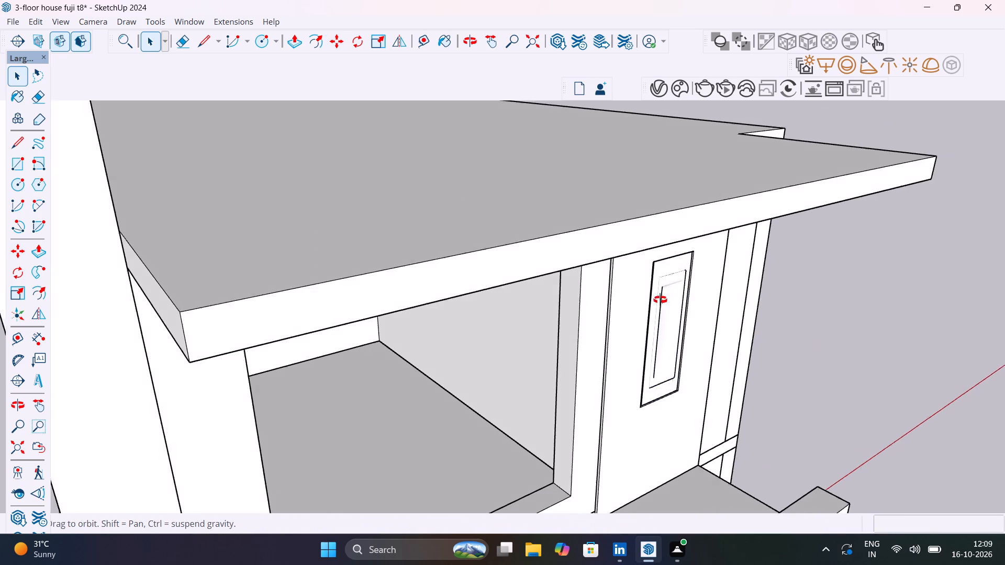
{"action": "middle_click_drag", "start_coordinate": [660, 300], "coordinate": [474, 267]}
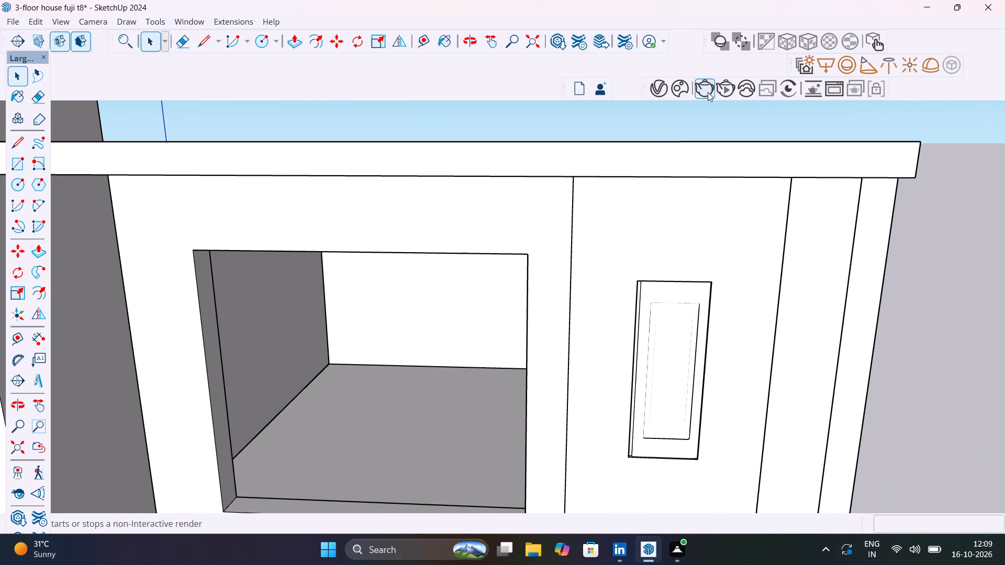
{"action": "left_click", "coordinate": [708, 90]}
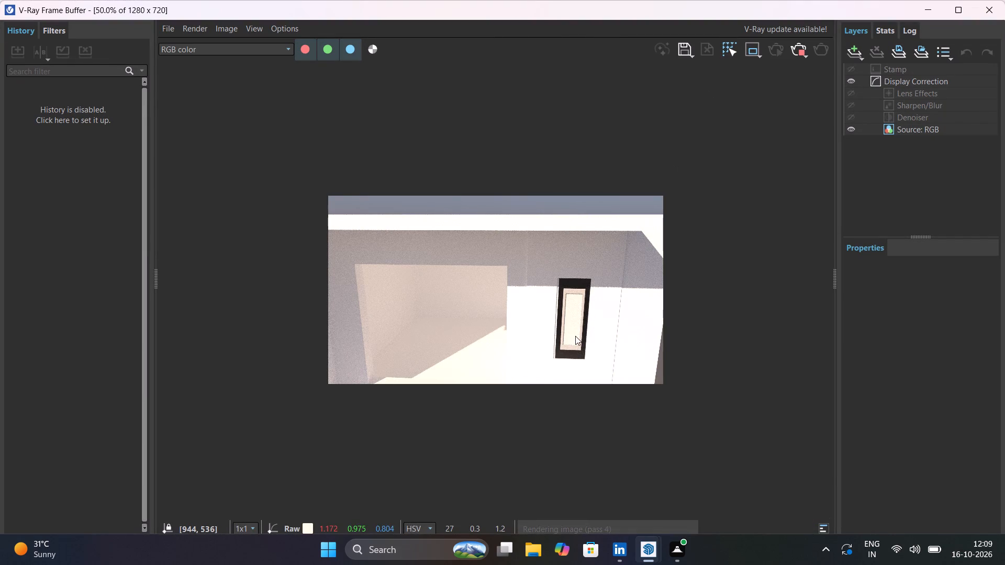
{"action": "scroll", "coordinate": [575, 336], "scroll_direction": "up", "scroll_amount": 1}
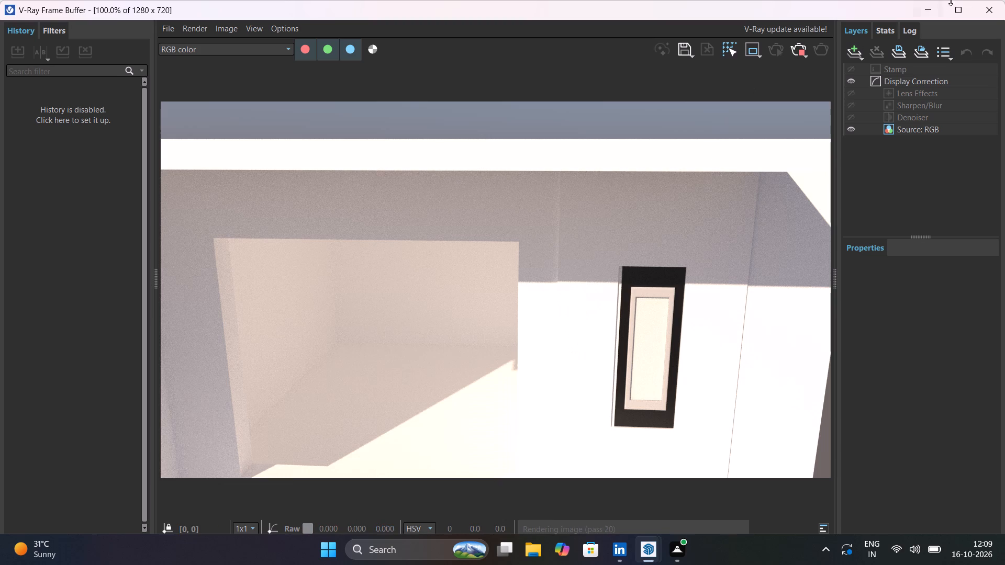
{"action": "left_click", "coordinate": [958, 11]}
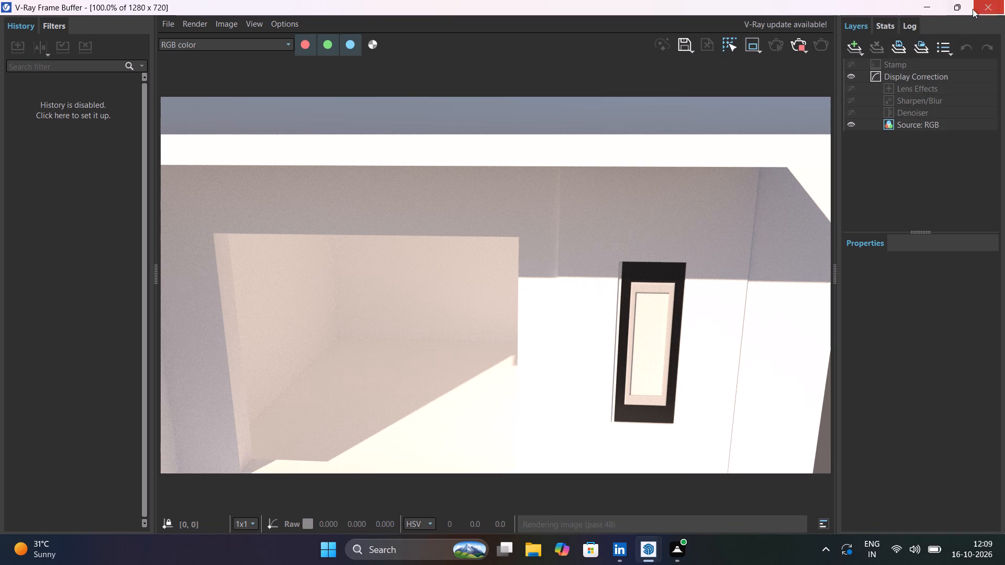
{"action": "left_click", "coordinate": [955, 12]}
{"action": "left_click", "coordinate": [996, 10]}
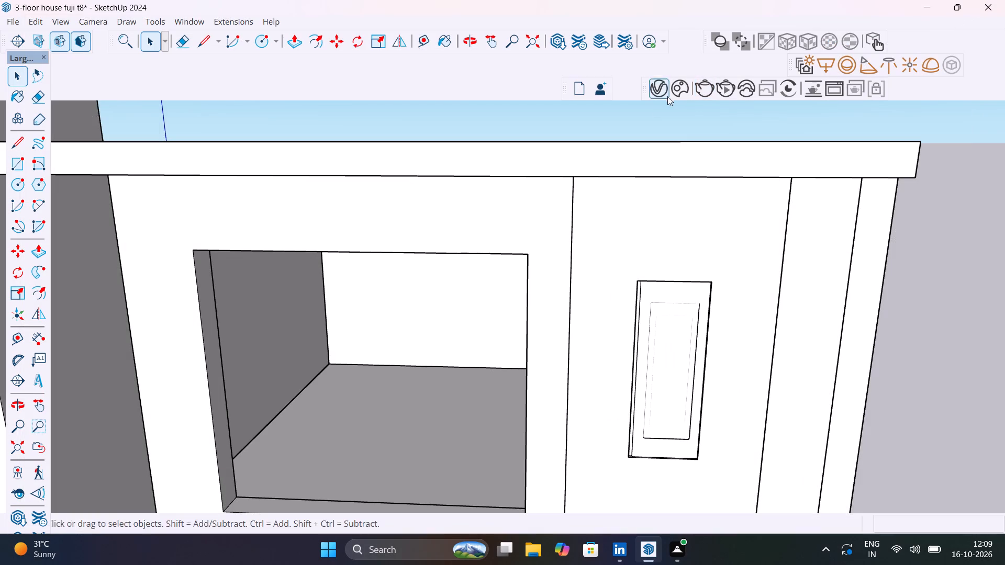
Turn off the SunLight in the V-Ray Asset Editor's lights.
{"action": "left_click", "coordinate": [666, 92]}
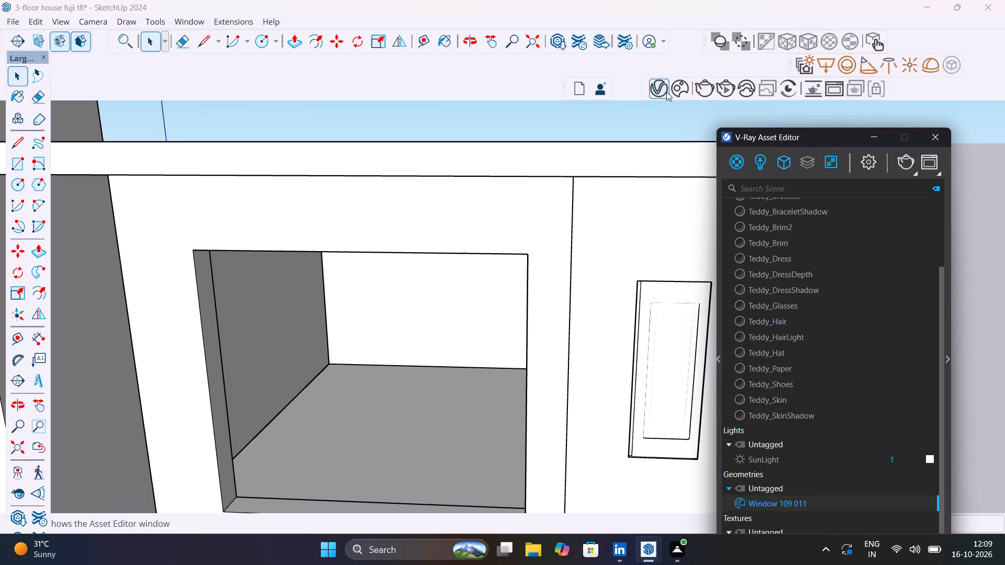
{"action": "left_click", "coordinate": [757, 162]}
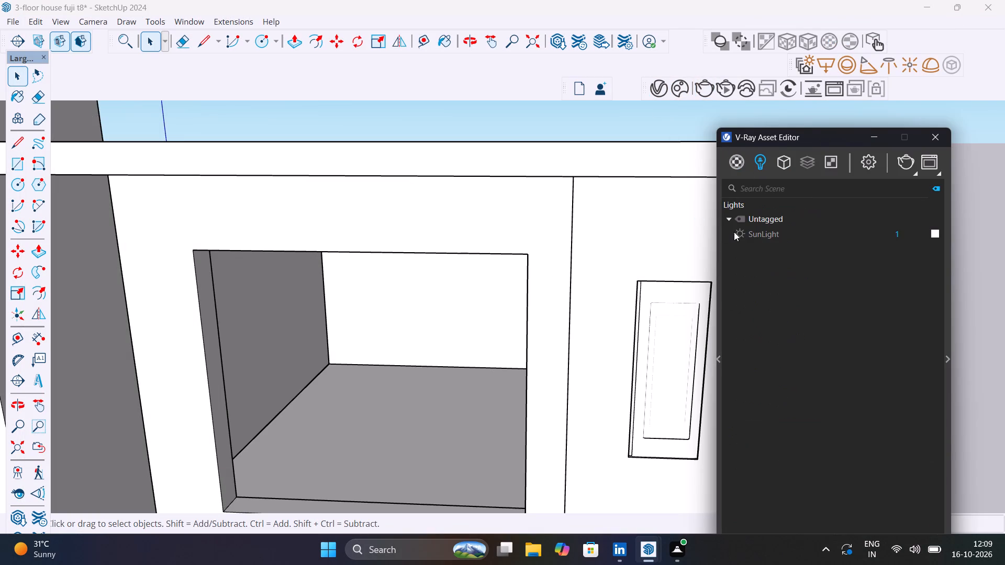
{"action": "left_click", "coordinate": [738, 233]}
Render the facade again without sunlight, check the window, stop the render, and close the V-Ray windows.
{"action": "left_click", "coordinate": [911, 164]}
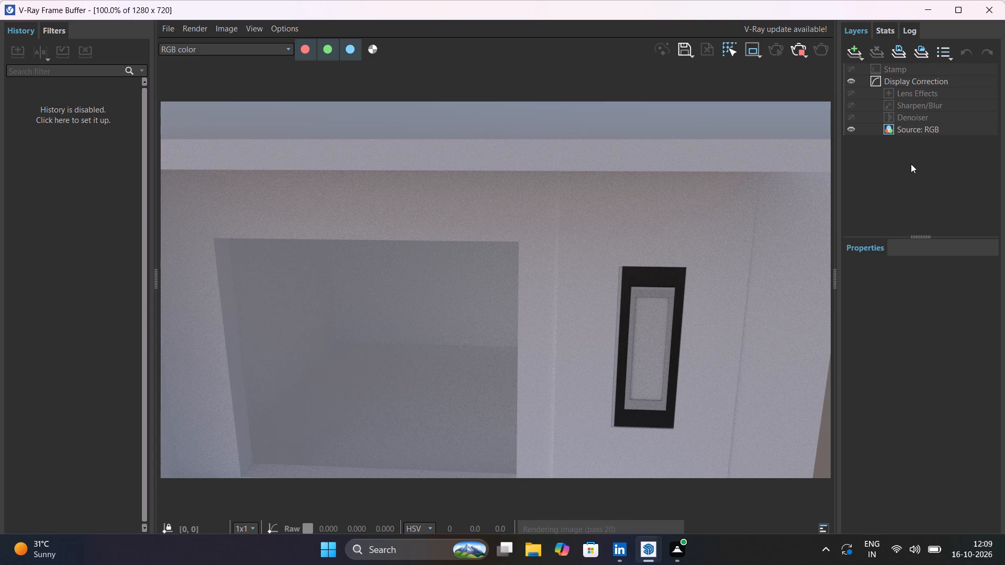
{"action": "left_click", "coordinate": [799, 51]}
{"action": "left_click", "coordinate": [985, 13]}
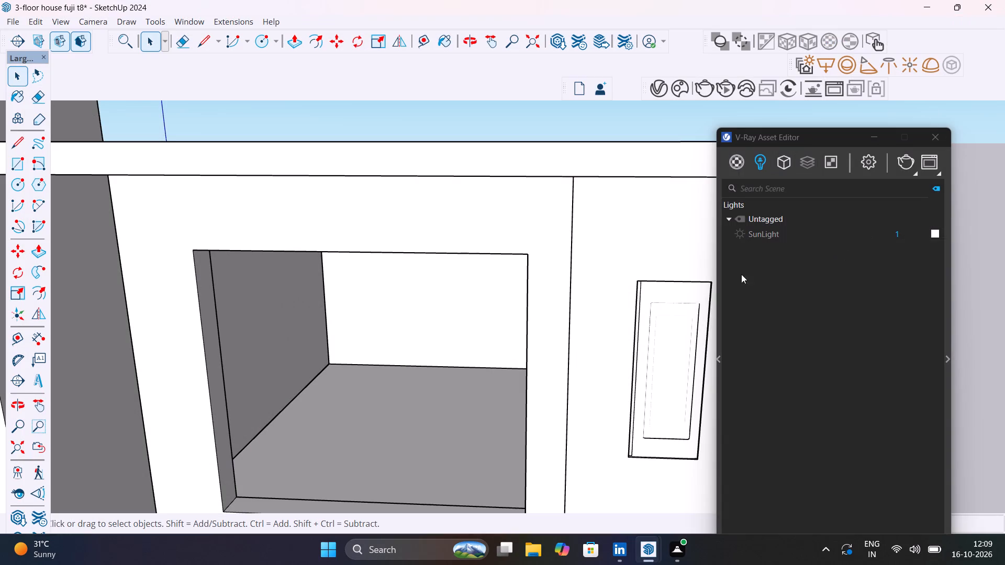
{"action": "left_click", "coordinate": [942, 139]}
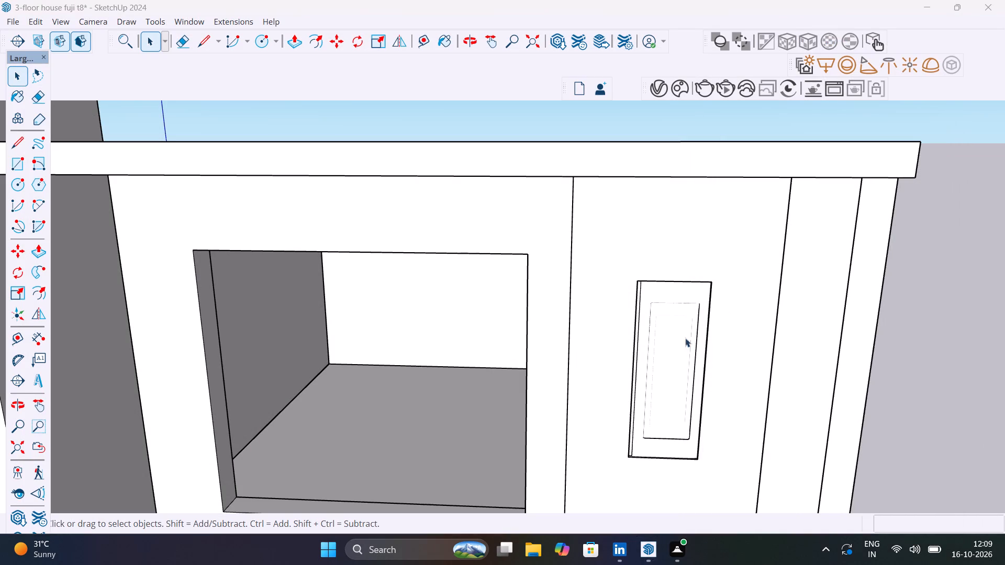
Scale the window from its left side along the red axis to close the gap at the narrow opening's left edge.
{"action": "left_click", "coordinate": [655, 369]}
{"action": "key", "text": "s"}
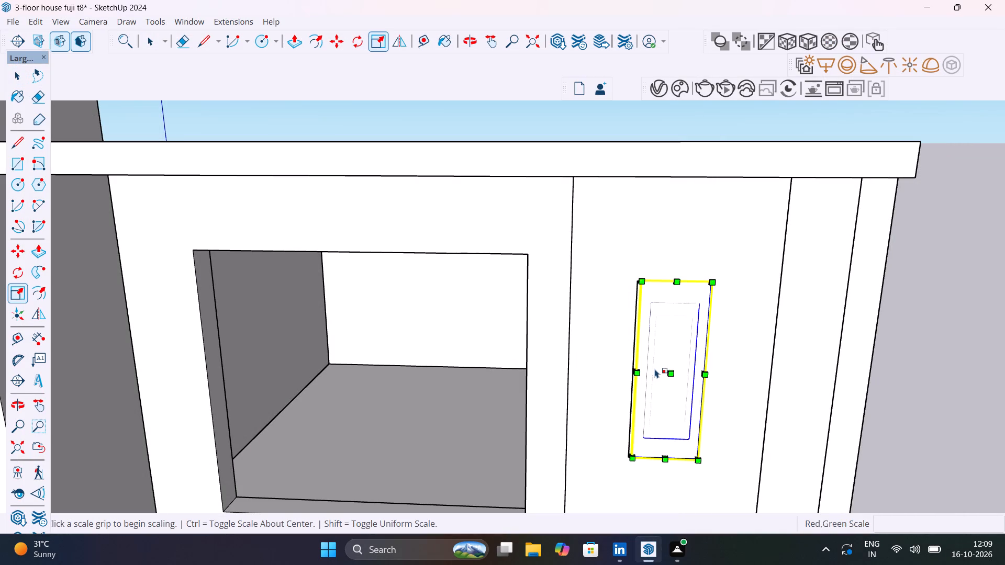
{"action": "scroll", "coordinate": [631, 375], "scroll_direction": "up", "scroll_amount": 15}
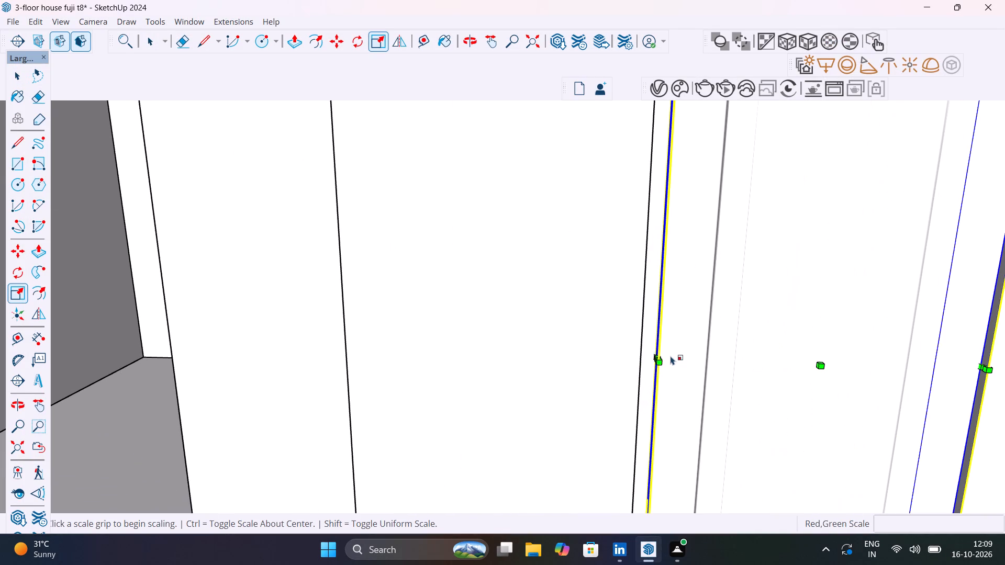
{"action": "left_click", "coordinate": [659, 356]}
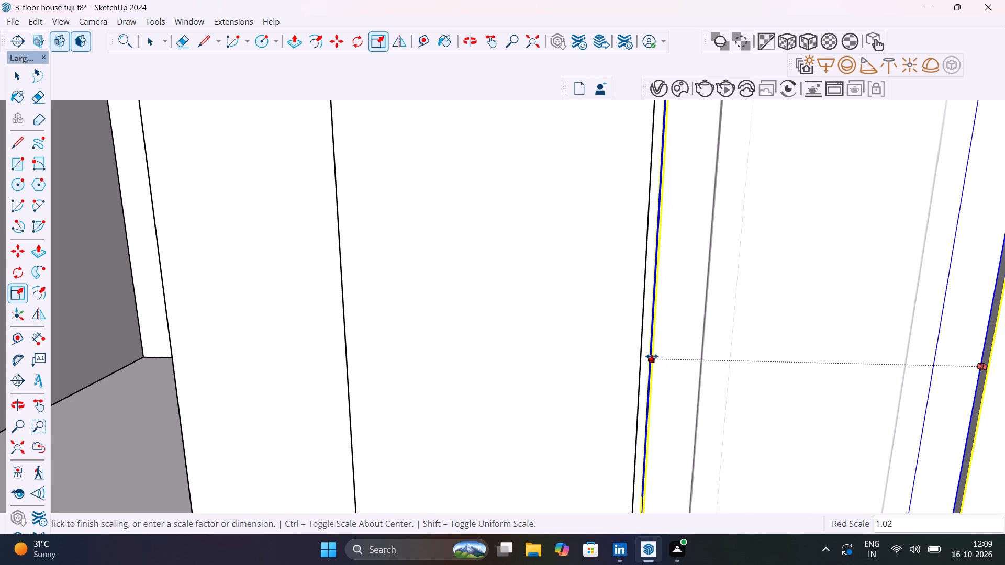
{"action": "left_click", "coordinate": [643, 356]}
{"action": "scroll", "coordinate": [657, 367], "scroll_direction": "down", "scroll_amount": 12}
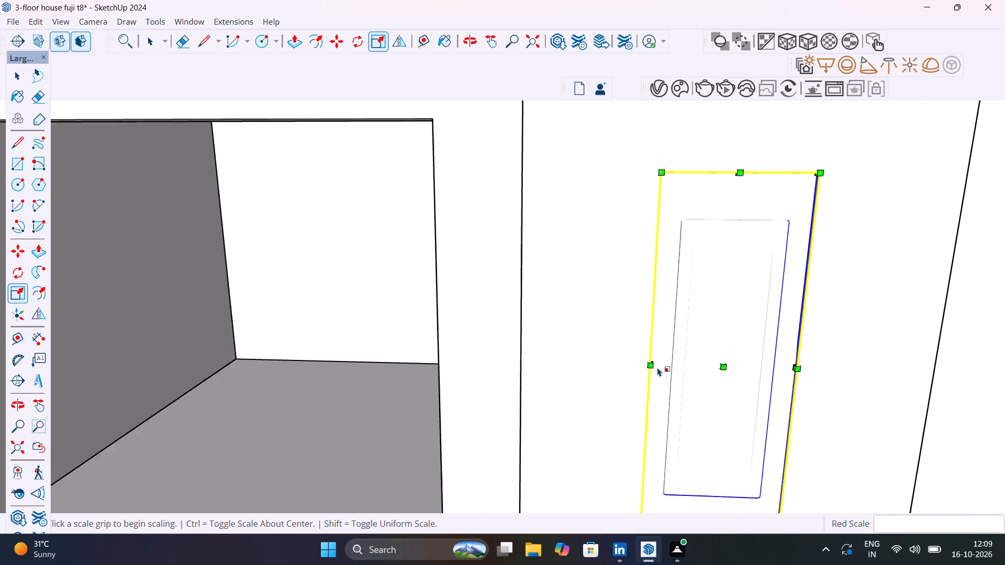
{"action": "scroll", "coordinate": [657, 367], "scroll_direction": "down", "scroll_amount": 9}
{"action": "key", "text": "space"}
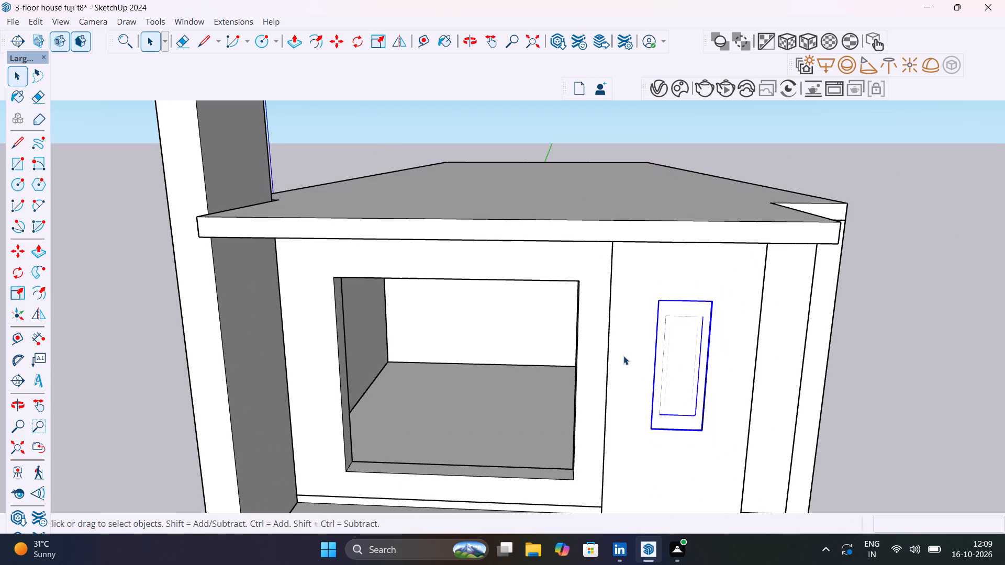
Copy the window by its lower right corner 10' 5 1/8" down into the middle-floor narrow opening, and deselect it.
{"action": "middle_click_drag", "start_coordinate": [593, 329], "coordinate": [515, 268], "text": "shift"}
{"action": "scroll", "coordinate": [627, 351], "scroll_direction": "down", "scroll_amount": 1}
{"action": "middle_click_drag", "start_coordinate": [627, 351], "coordinate": [446, 315]}
{"action": "middle_click_drag", "start_coordinate": [495, 333], "coordinate": [505, 253], "text": "shift"}
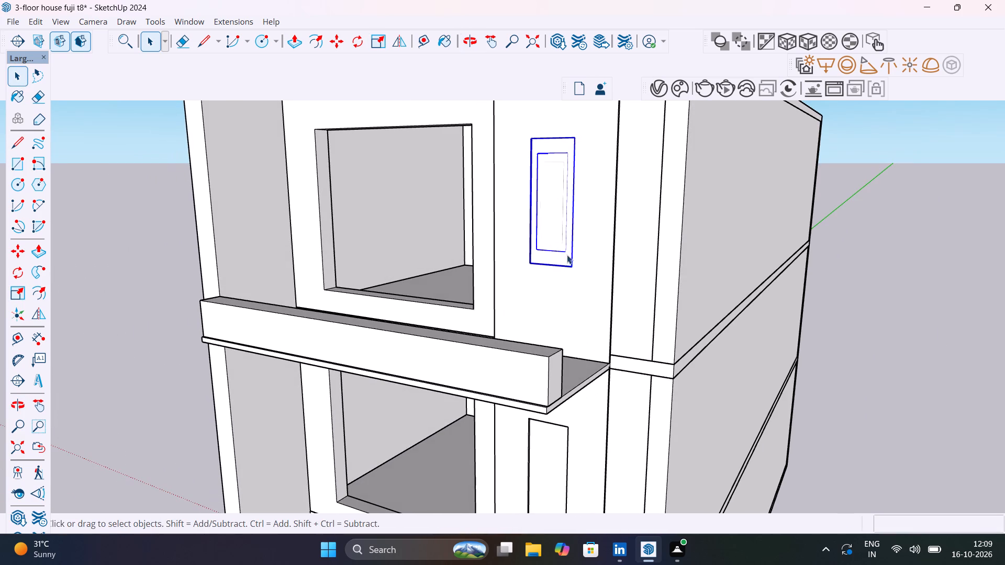
{"action": "left_click", "coordinate": [559, 256]}
{"action": "key", "text": "m"}
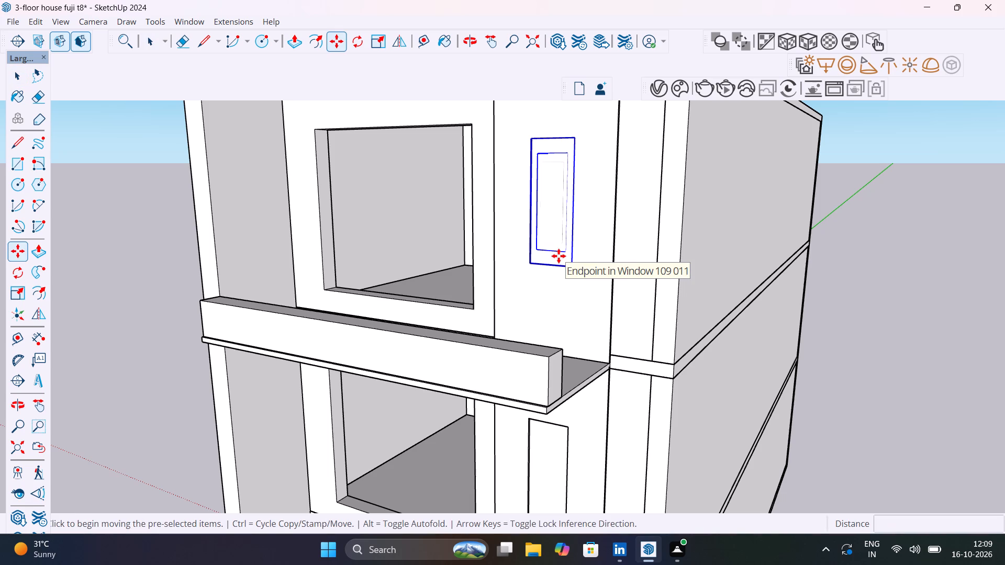
{"action": "left_click", "coordinate": [573, 270]}
{"action": "scroll", "coordinate": [567, 335], "scroll_direction": "down", "scroll_amount": 13}
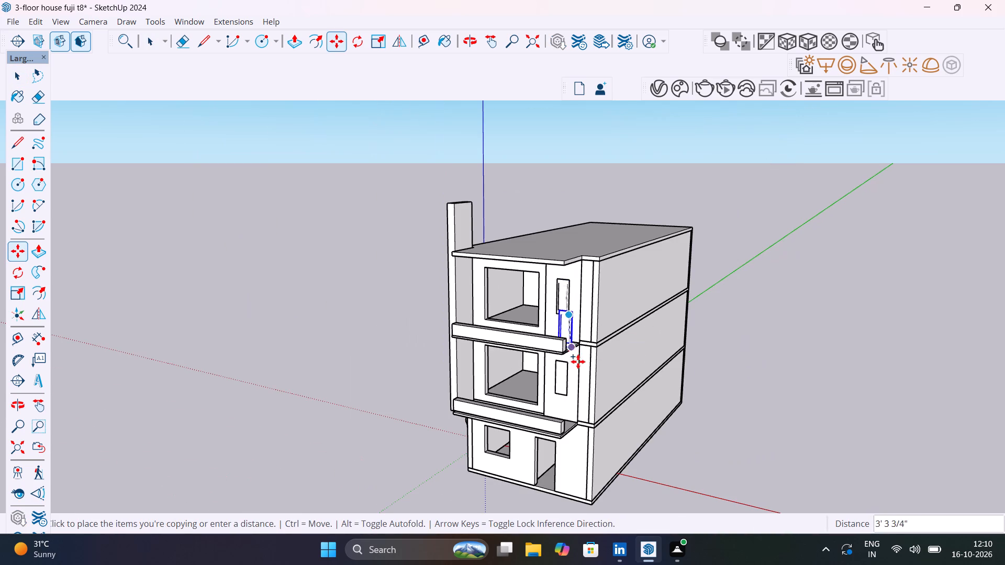
{"action": "scroll", "coordinate": [575, 399], "scroll_direction": "up", "scroll_amount": 11}
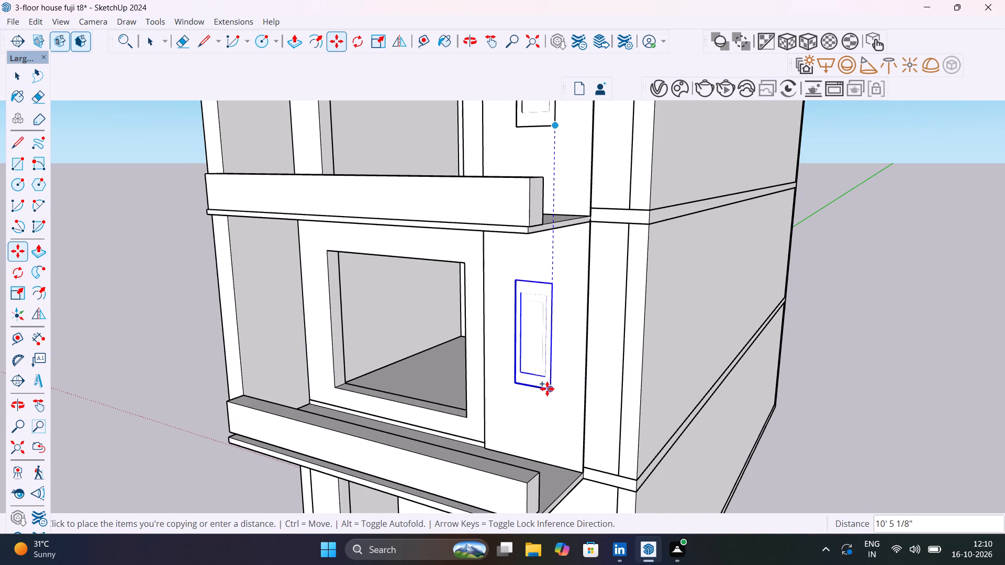
{"action": "scroll", "coordinate": [547, 388], "scroll_direction": "up", "scroll_amount": 5}
{"action": "left_click", "coordinate": [550, 388]}
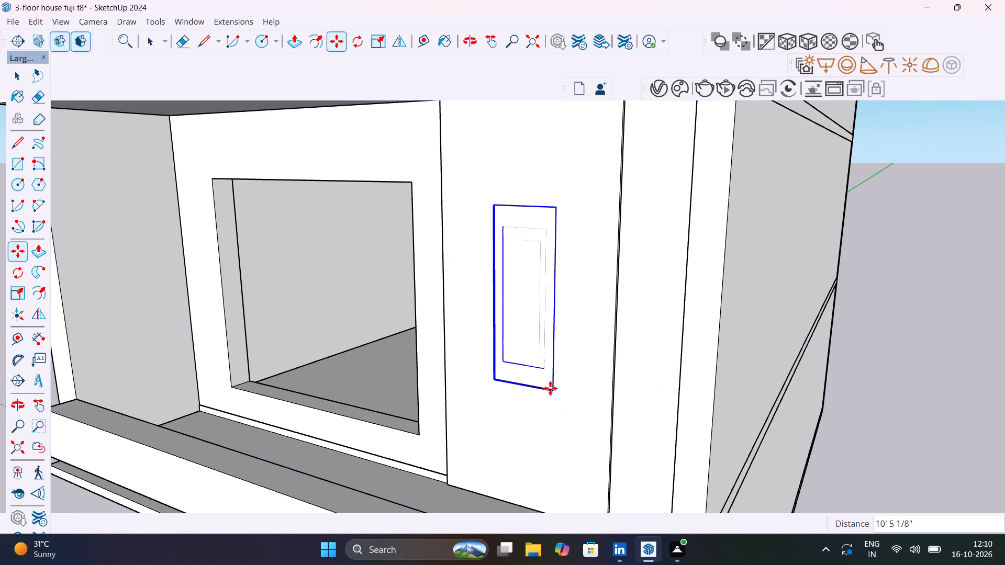
{"action": "scroll", "coordinate": [582, 402], "scroll_direction": "down", "scroll_amount": 15}
{"action": "key", "text": "space"}
{"action": "left_click", "coordinate": [788, 395]}
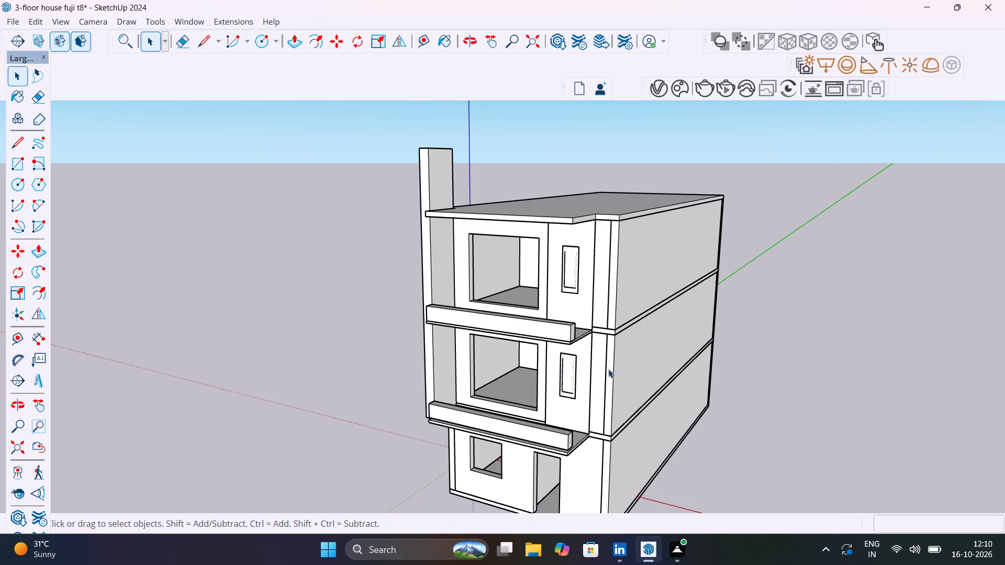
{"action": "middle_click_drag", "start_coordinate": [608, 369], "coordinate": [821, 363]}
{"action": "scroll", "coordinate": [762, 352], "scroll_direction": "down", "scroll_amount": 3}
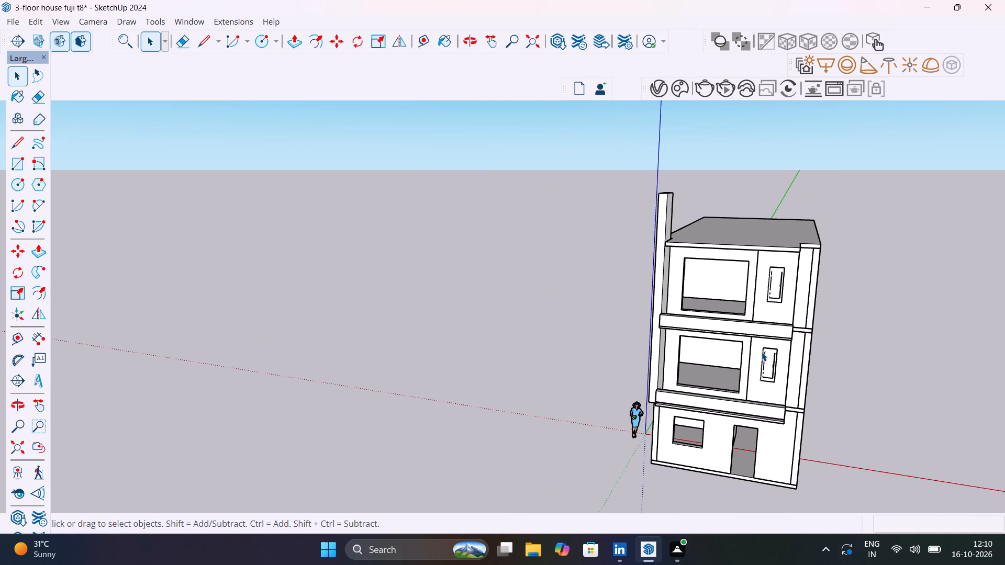
Import Window 46-47 from Chaos Cosmos and place it on the middle-floor balcony in front of the wide opening, closing the browser.
{"action": "middle_click_drag", "start_coordinate": [762, 352], "coordinate": [764, 365]}
{"action": "middle_click_drag", "start_coordinate": [763, 364], "coordinate": [738, 346]}
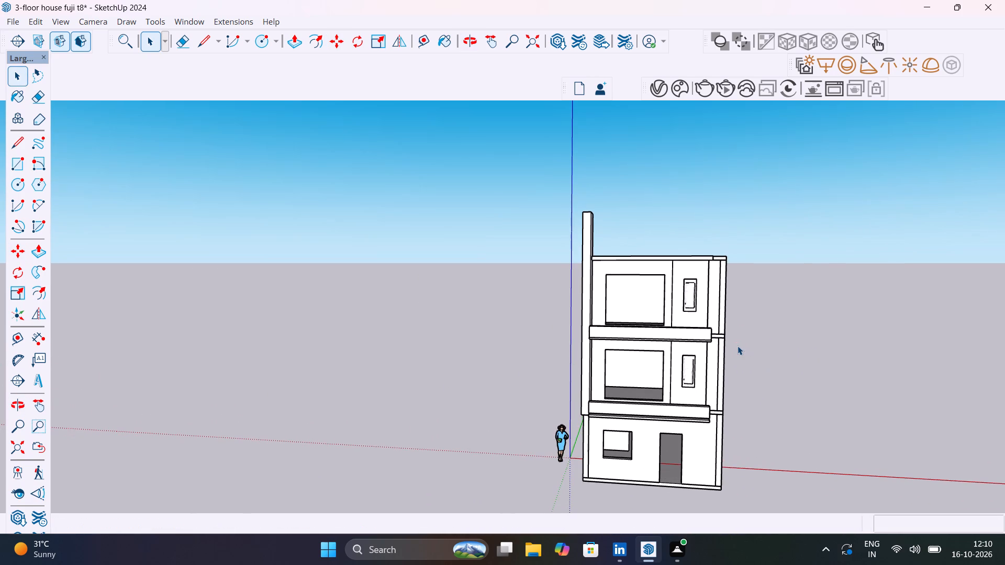
{"action": "left_click", "coordinate": [678, 88]}
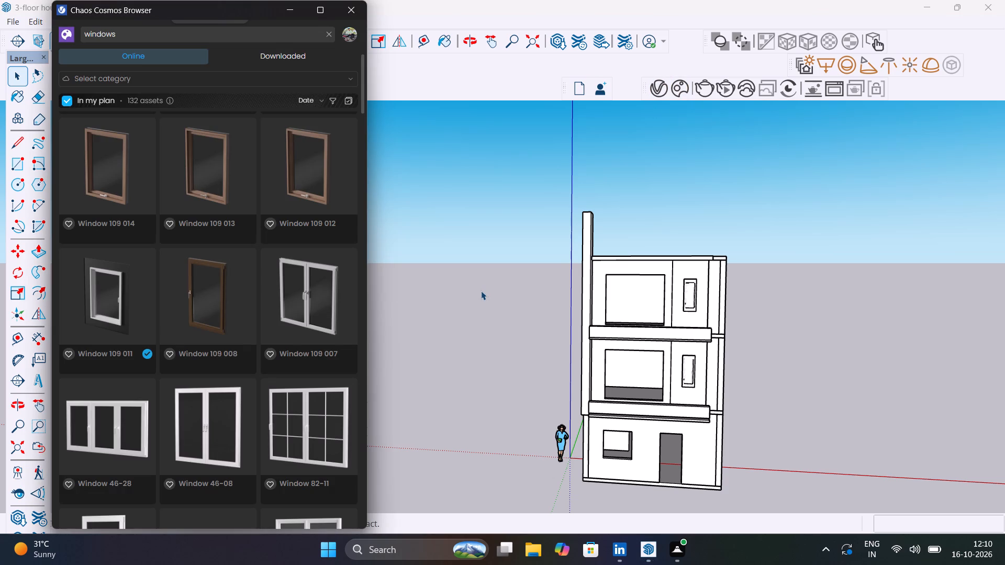
{"action": "scroll", "coordinate": [292, 351], "scroll_direction": "down", "scroll_amount": 3}
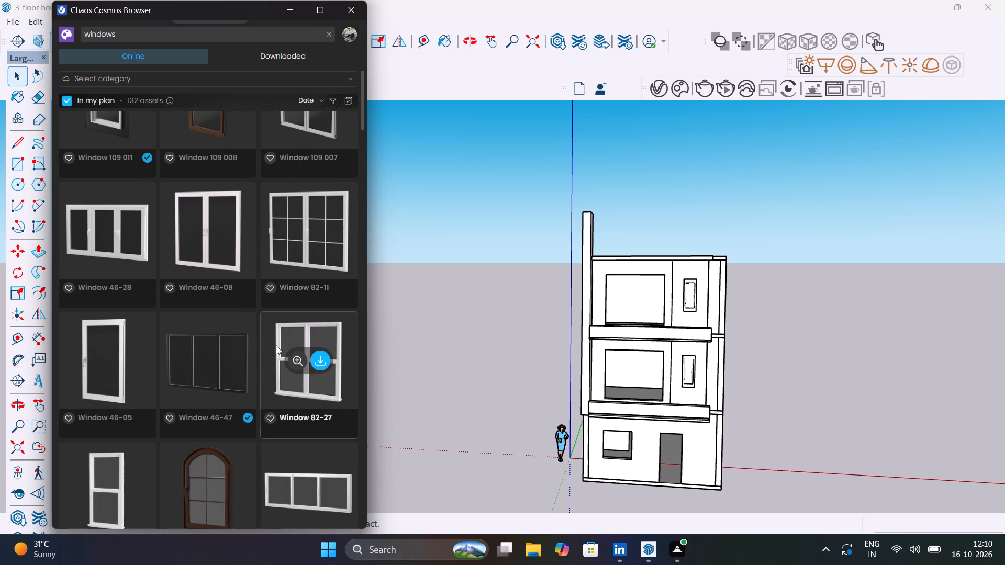
{"action": "left_click", "coordinate": [218, 358]}
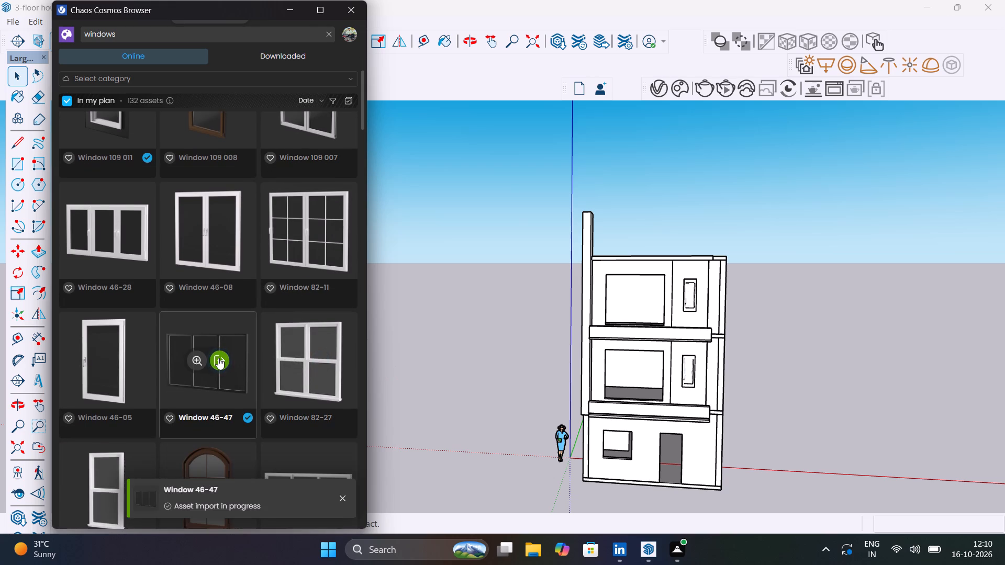
{"action": "scroll", "coordinate": [638, 393], "scroll_direction": "up", "scroll_amount": 3}
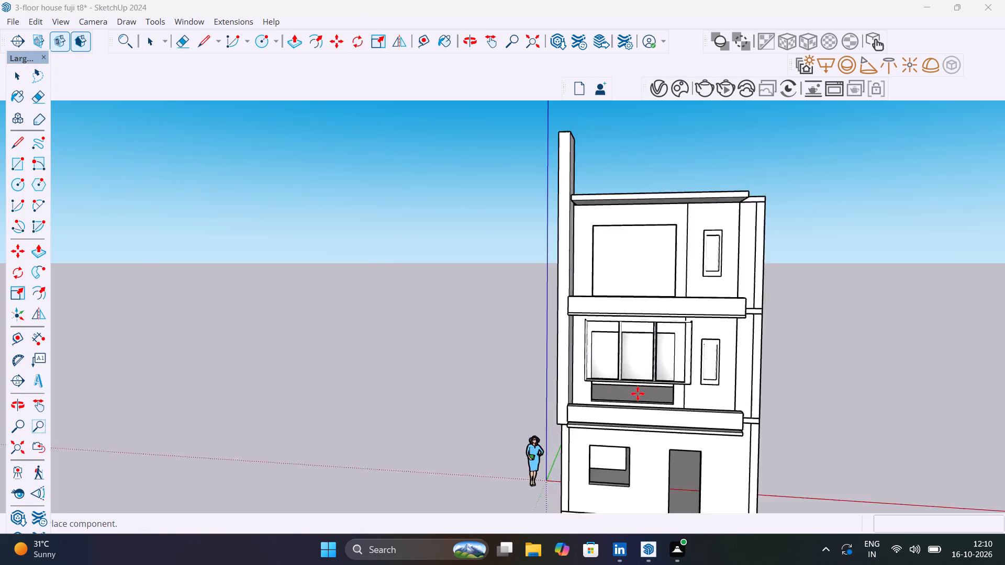
{"action": "scroll", "coordinate": [638, 393], "scroll_direction": "up", "scroll_amount": 6}
{"action": "middle_click_drag", "start_coordinate": [661, 434], "coordinate": [658, 434]}
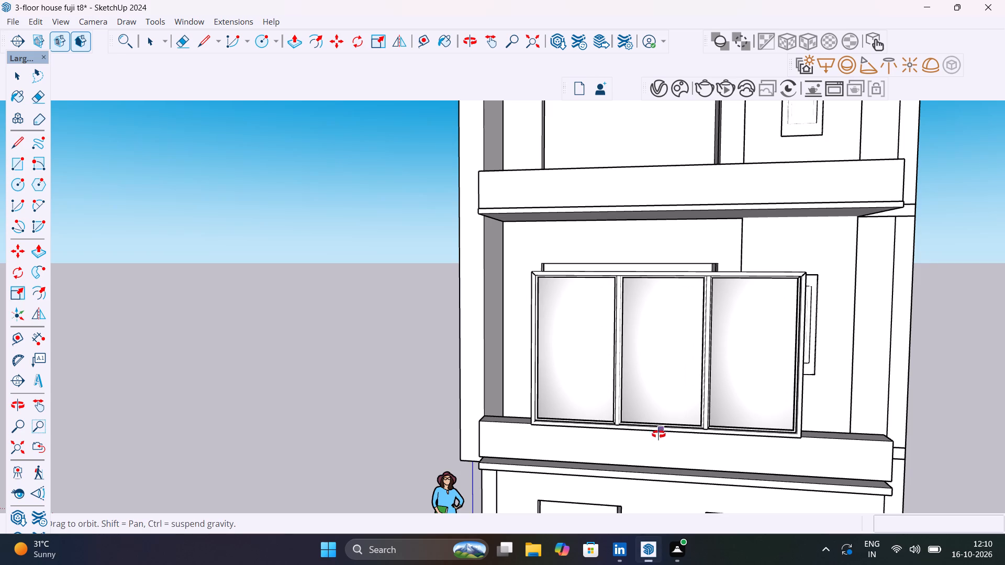
{"action": "middle_click_drag", "start_coordinate": [658, 434], "coordinate": [389, 406]}
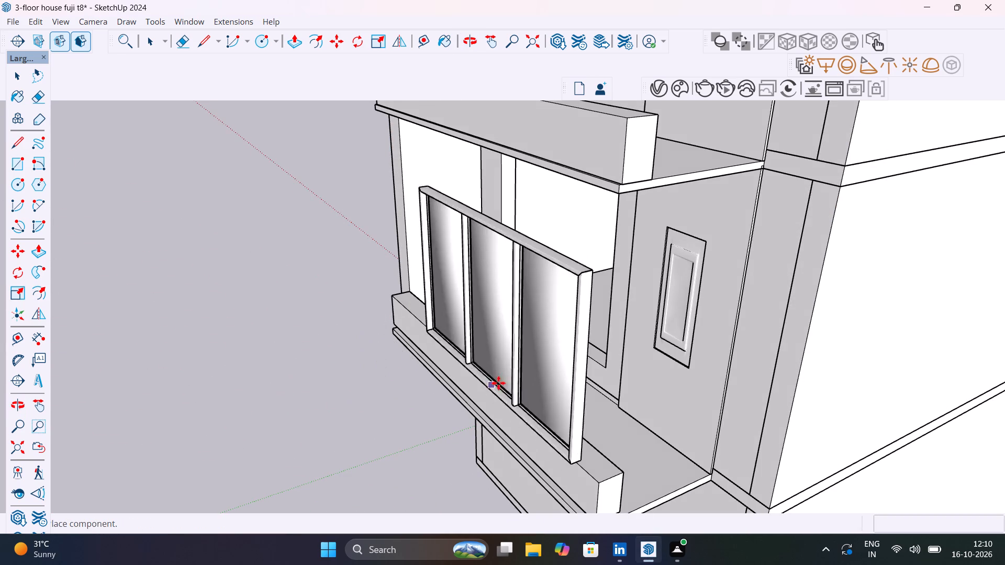
{"action": "left_click", "coordinate": [528, 358]}
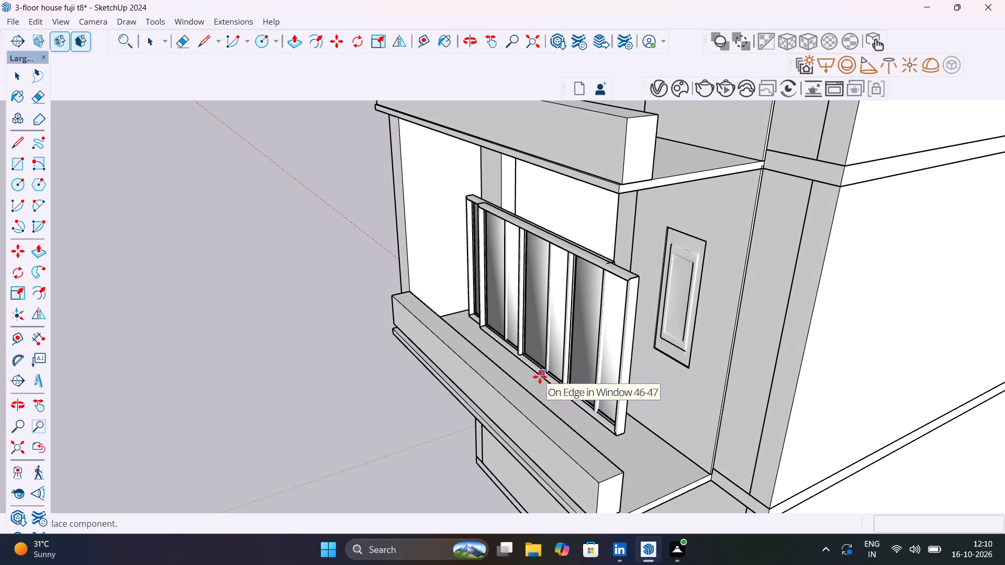
{"action": "key", "text": "Escape"}
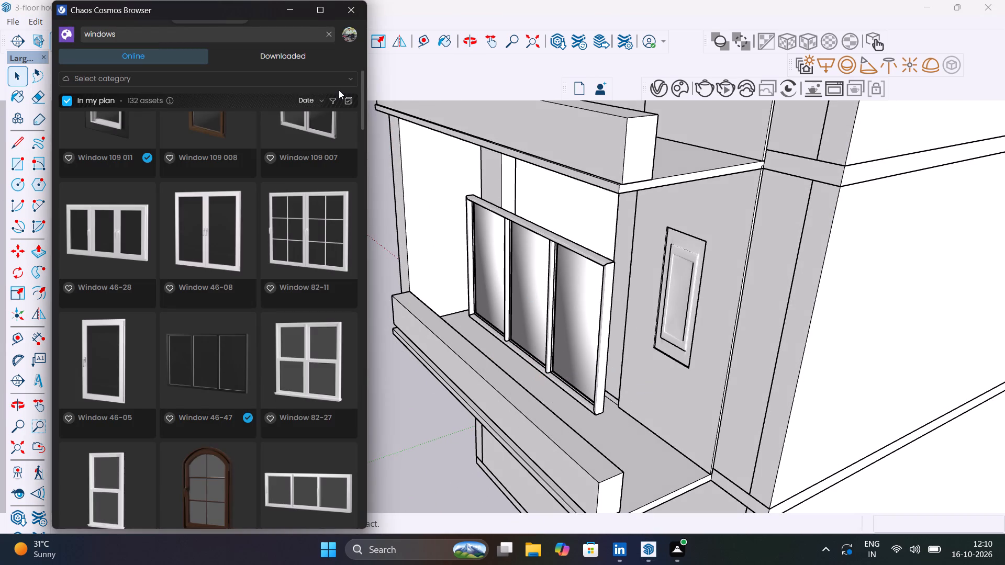
{"action": "left_click", "coordinate": [350, 14]}
Move the three-pane window by its lower right back corner into the lower right corner of the middle-floor wide opening.
{"action": "middle_click_drag", "start_coordinate": [550, 328], "coordinate": [534, 312]}
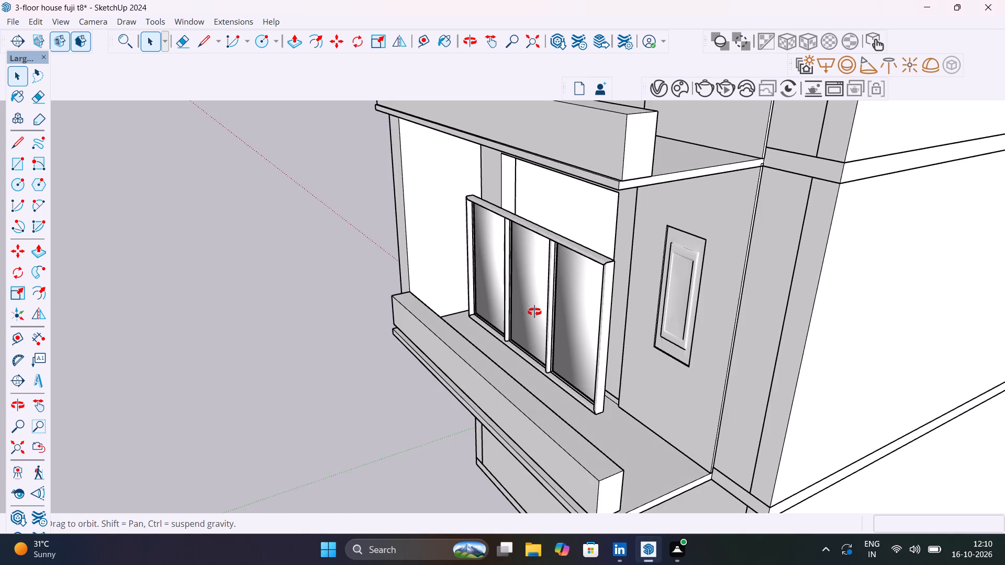
{"action": "middle_click_drag", "start_coordinate": [534, 312], "coordinate": [443, 257]}
{"action": "scroll", "coordinate": [515, 365], "scroll_direction": "up", "scroll_amount": 10}
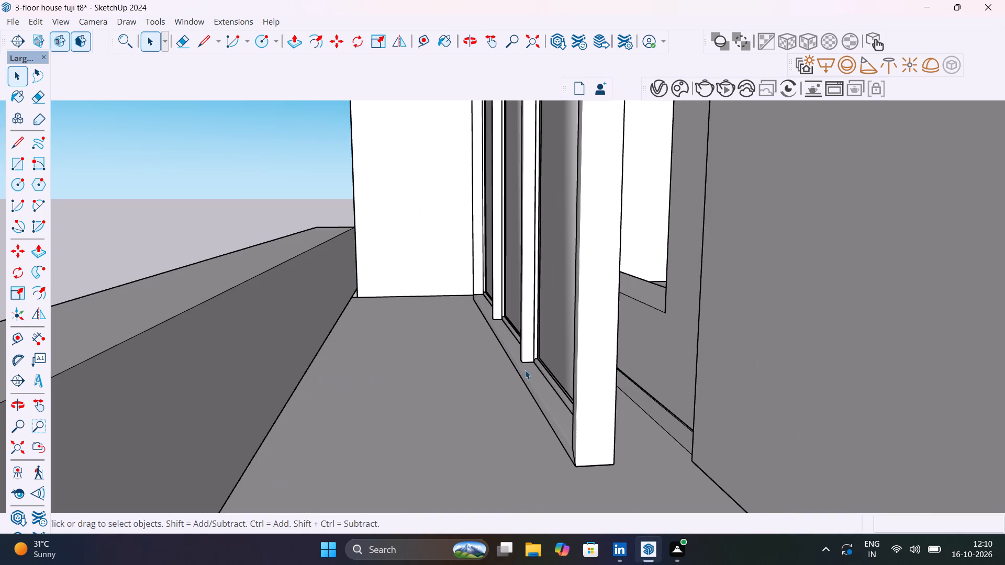
{"action": "middle_click_drag", "start_coordinate": [593, 429], "coordinate": [574, 407]}
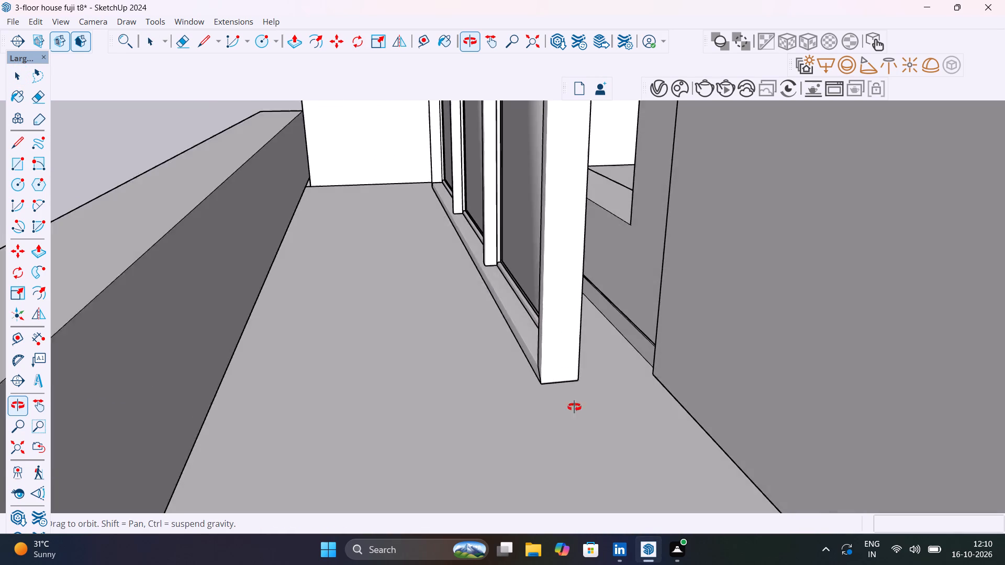
{"action": "middle_click_drag", "start_coordinate": [574, 407], "coordinate": [575, 416]}
{"action": "left_click", "coordinate": [567, 365]}
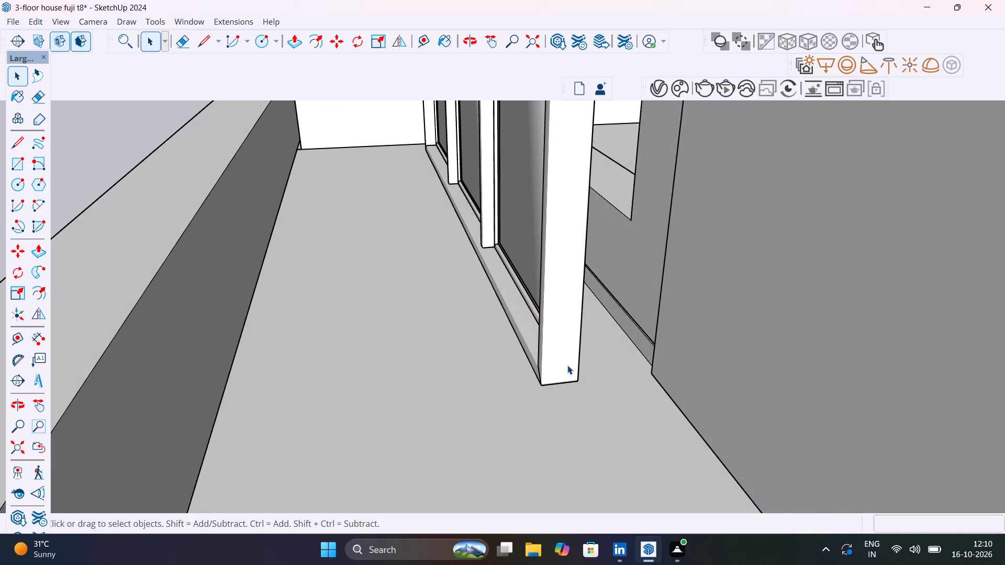
{"action": "key", "text": "m"}
{"action": "left_click", "coordinate": [578, 386]}
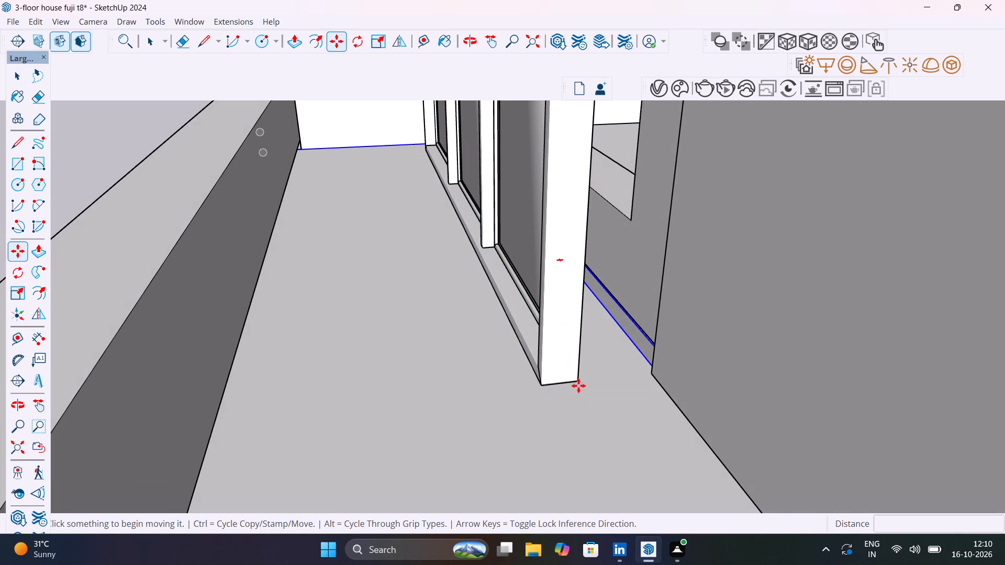
{"action": "key", "text": "Escape"}
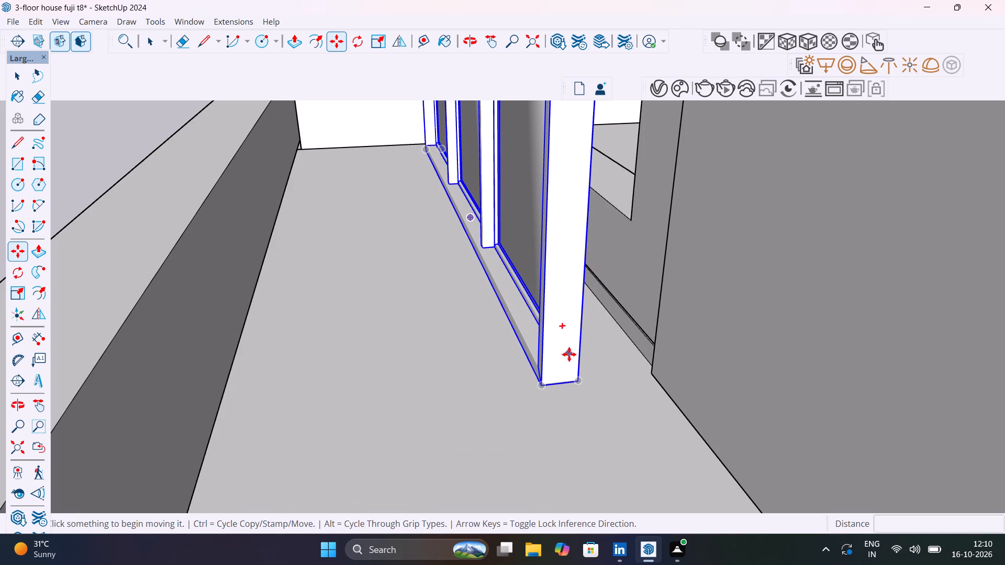
{"action": "left_click", "coordinate": [578, 379]}
{"action": "middle_click_drag", "start_coordinate": [626, 217], "coordinate": [660, 217]}
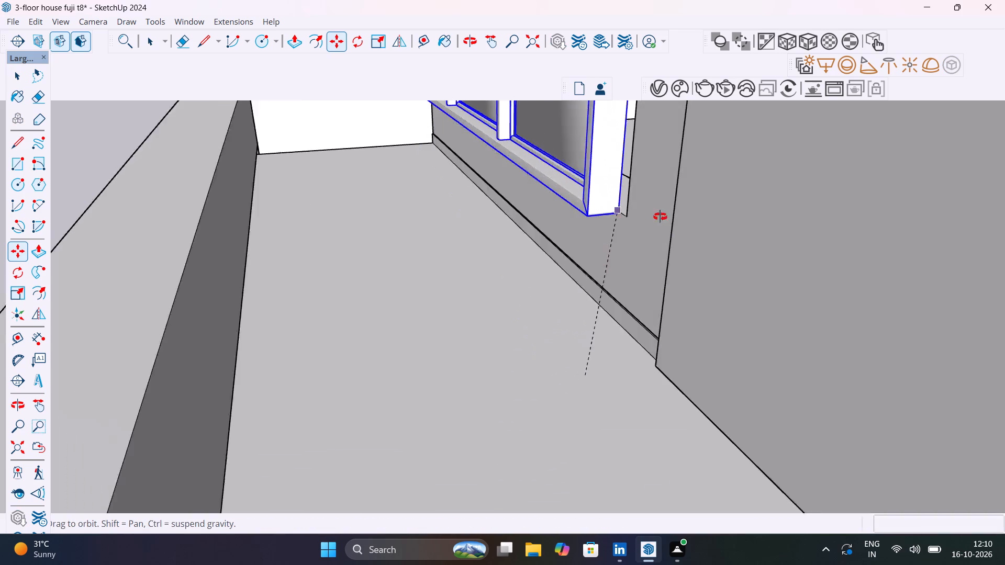
{"action": "middle_click_drag", "start_coordinate": [660, 217], "coordinate": [830, 243]}
{"action": "scroll", "coordinate": [554, 153], "scroll_direction": "up", "scroll_amount": 8}
{"action": "middle_click_drag", "start_coordinate": [595, 205], "coordinate": [634, 189]}
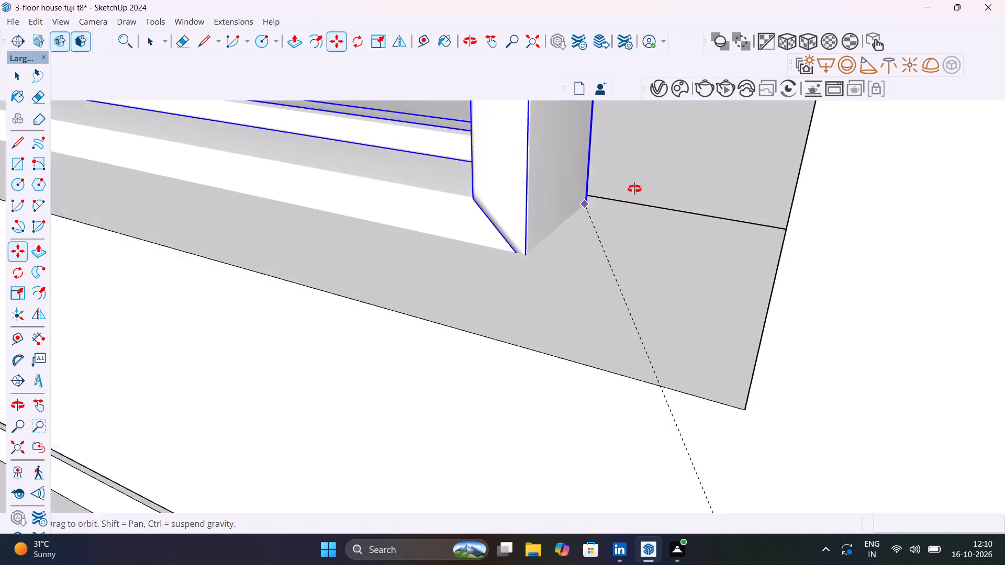
{"action": "middle_click_drag", "start_coordinate": [634, 189], "coordinate": [746, 164]}
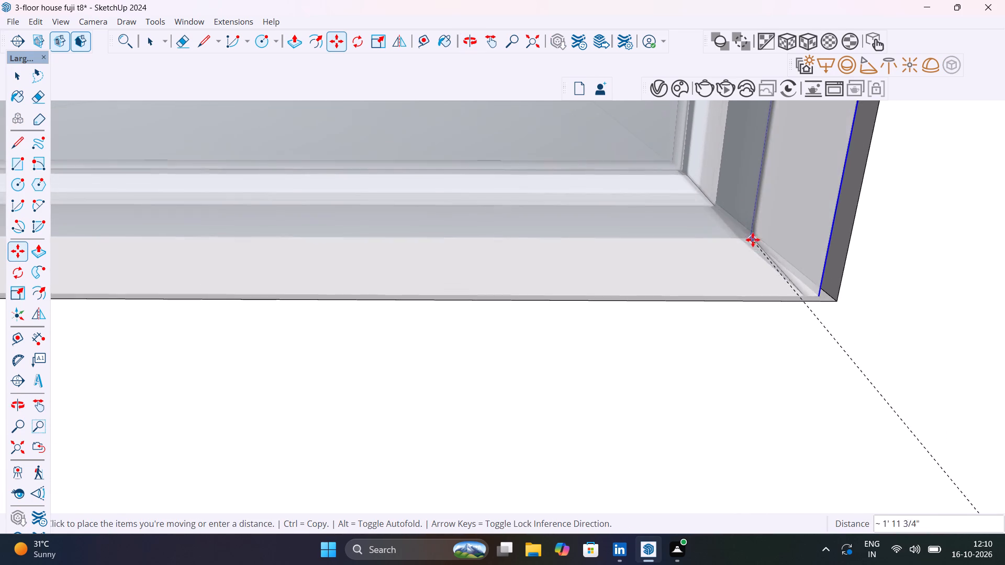
{"action": "left_click", "coordinate": [761, 233]}
Scale the three-pane window uniformly from its upper left corner by 0.78 to fit the opening's width.
{"action": "scroll", "coordinate": [763, 243], "scroll_direction": "down", "scroll_amount": 8}
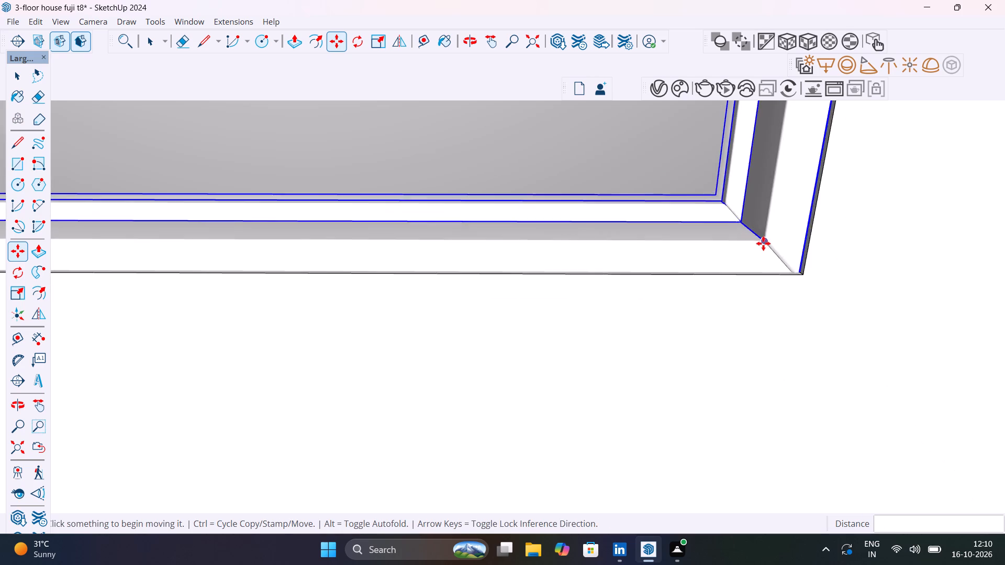
{"action": "scroll", "coordinate": [763, 243], "scroll_direction": "down", "scroll_amount": 20}
{"action": "scroll", "coordinate": [763, 243], "scroll_direction": "down", "scroll_amount": 7}
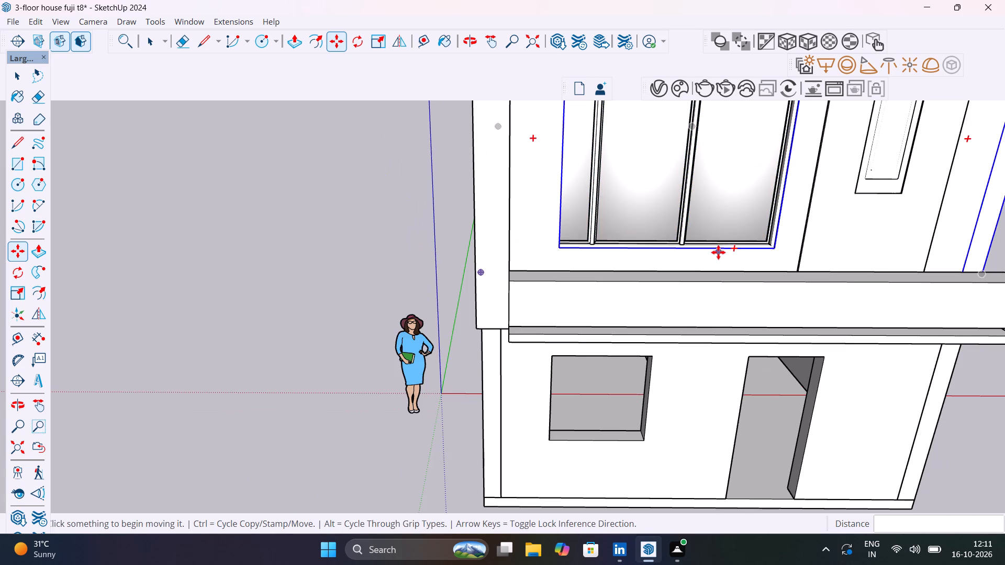
{"action": "middle_click", "coordinate": [664, 336], "text": "shift"}
{"action": "middle_click_drag", "start_coordinate": [675, 266], "coordinate": [589, 375], "text": "shift"}
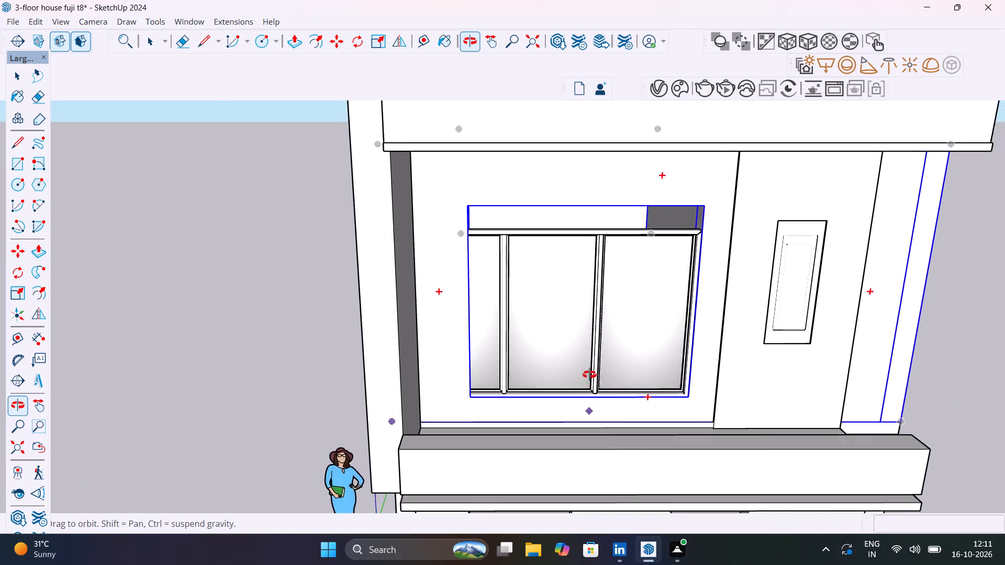
{"action": "middle_click_drag", "start_coordinate": [589, 375], "coordinate": [560, 363], "text": "shift"}
{"action": "key", "text": "space"}
{"action": "left_click", "coordinate": [553, 316]}
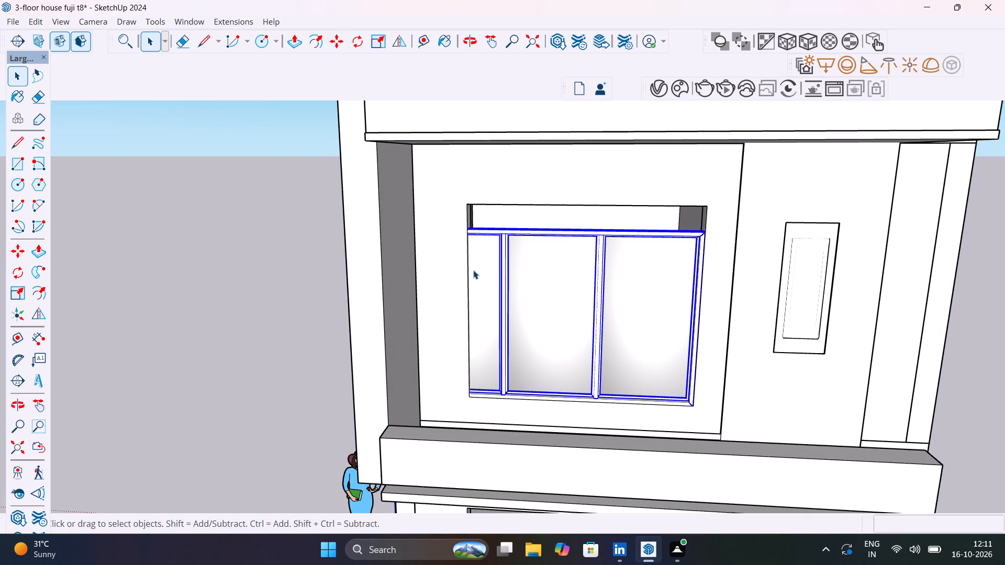
{"action": "key", "text": "s"}
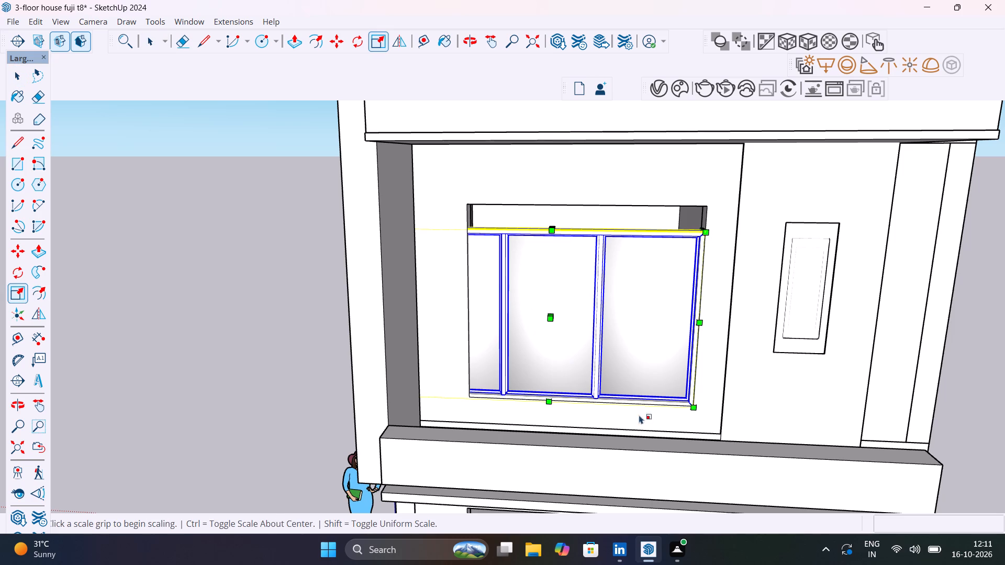
{"action": "left_click", "coordinate": [410, 224]}
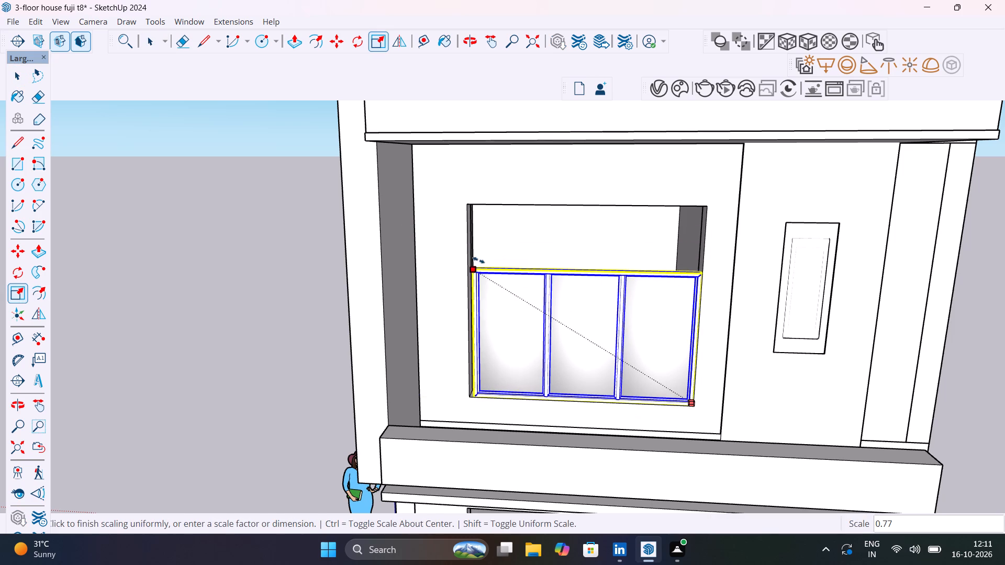
{"action": "left_click", "coordinate": [474, 264]}
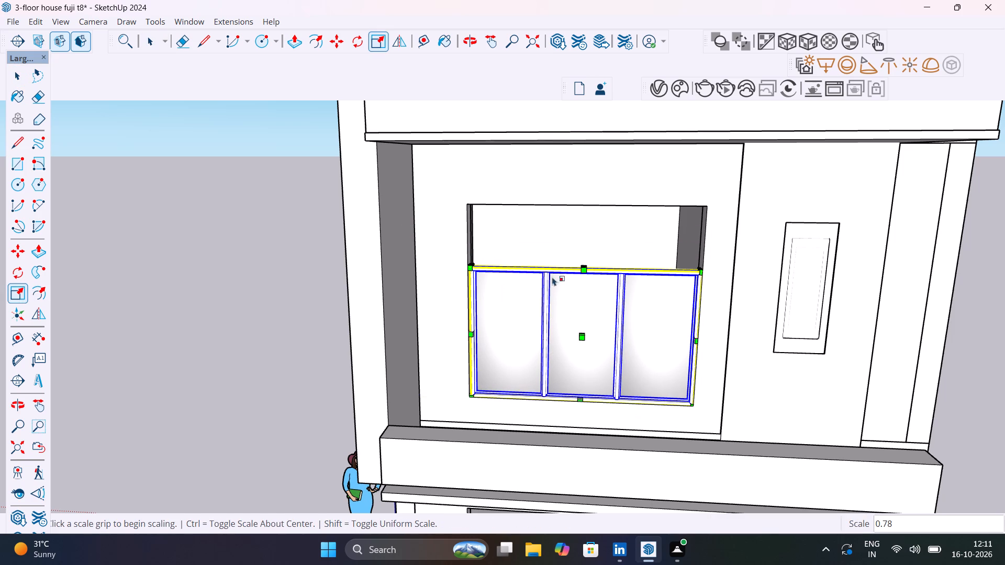
Scale the window's top along the blue axis by about 1.46 to reach the opening's upper edge, and deselect it.
{"action": "scroll", "coordinate": [583, 273], "scroll_direction": "up", "scroll_amount": 8}
{"action": "middle_click_drag", "start_coordinate": [588, 300], "coordinate": [594, 388]}
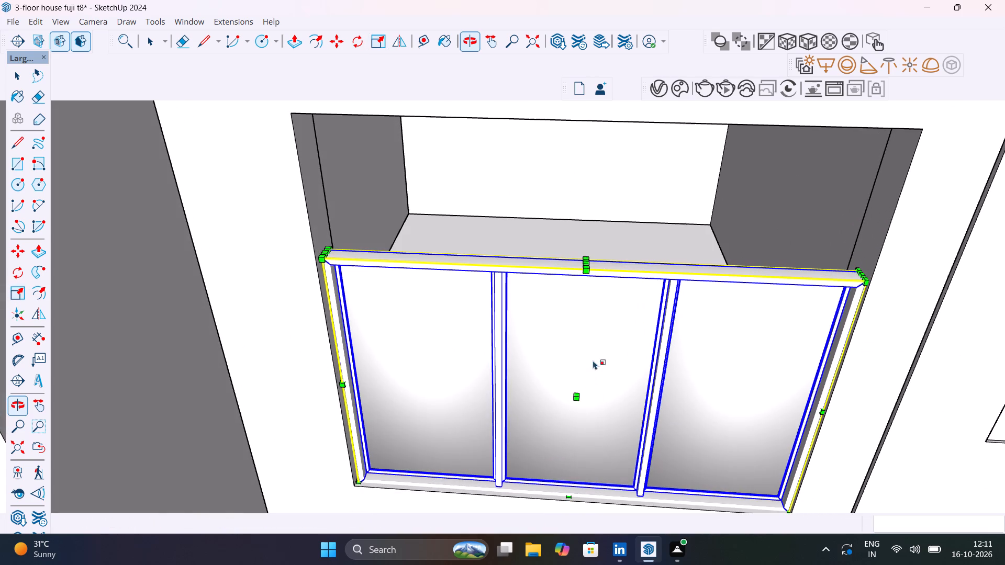
{"action": "scroll", "coordinate": [589, 287], "scroll_direction": "up", "scroll_amount": 5}
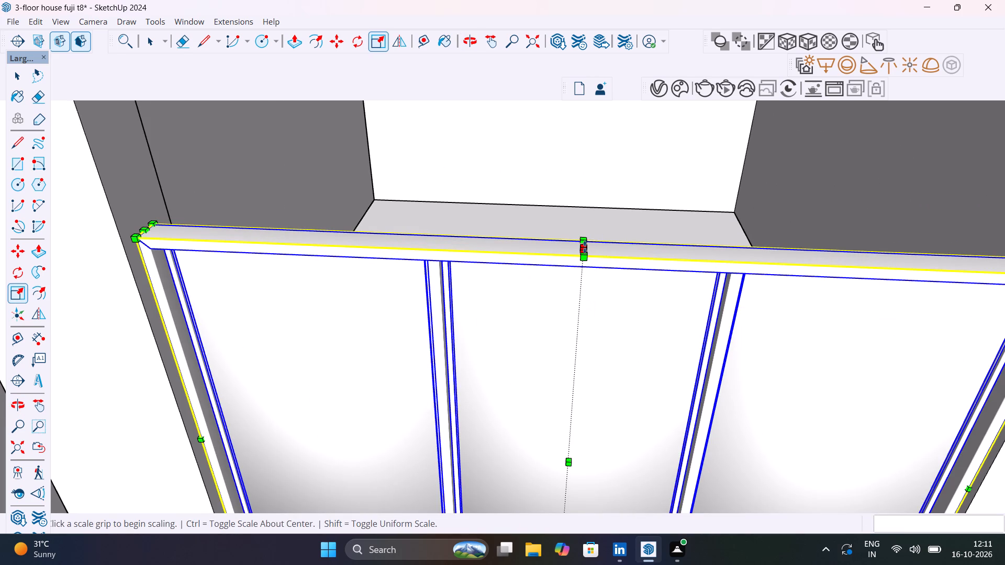
{"action": "left_click", "coordinate": [585, 247]}
{"action": "scroll", "coordinate": [575, 179], "scroll_direction": "down", "scroll_amount": 16}
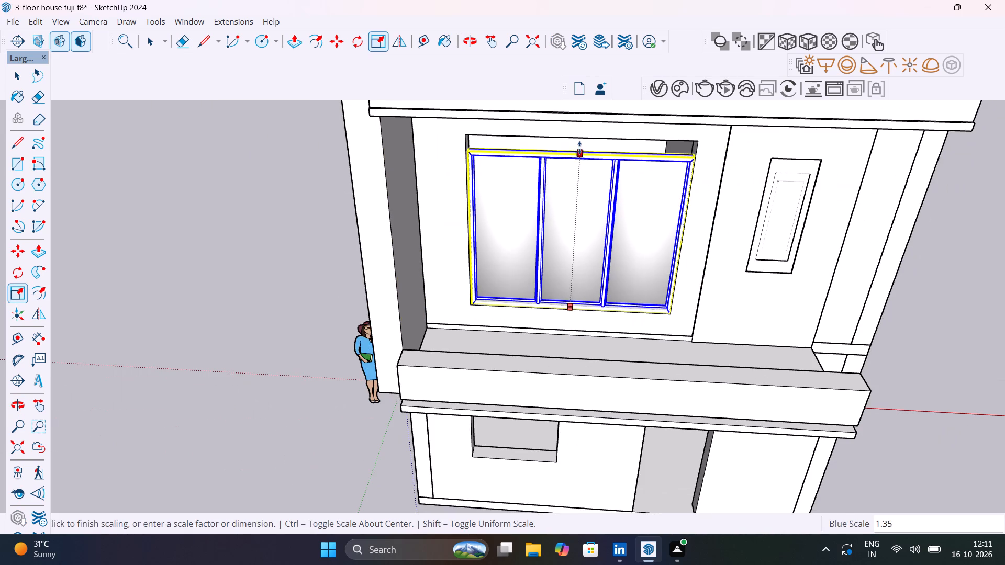
{"action": "left_click", "coordinate": [582, 141]}
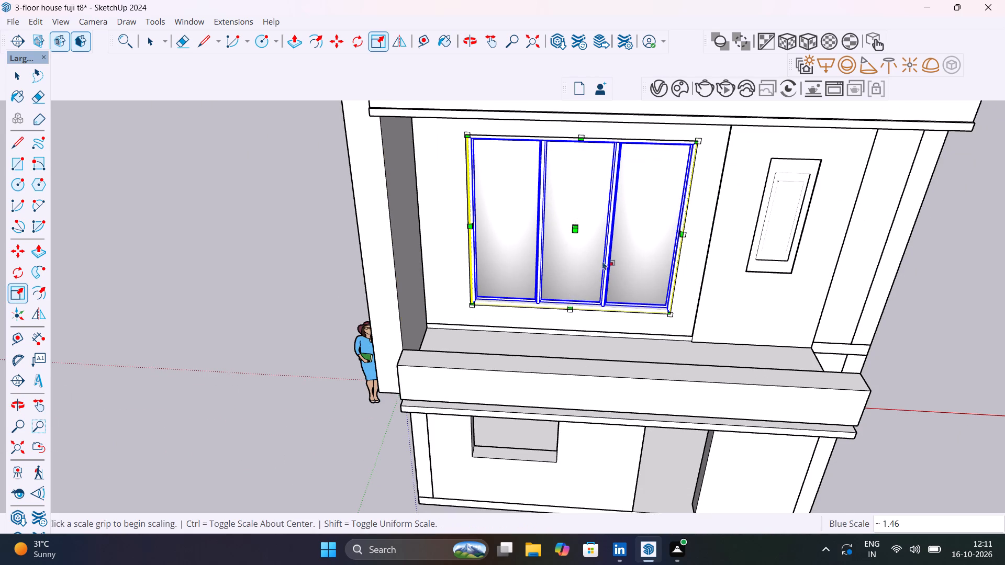
{"action": "key", "text": "space"}
{"action": "left_click", "coordinate": [221, 223]}
Copy the middle-floor three-pane window by its upper right corner up into the top-floor wide opening's upper right corner, and deselect it.
{"action": "middle_click_drag", "start_coordinate": [248, 297], "coordinate": [464, 186]}
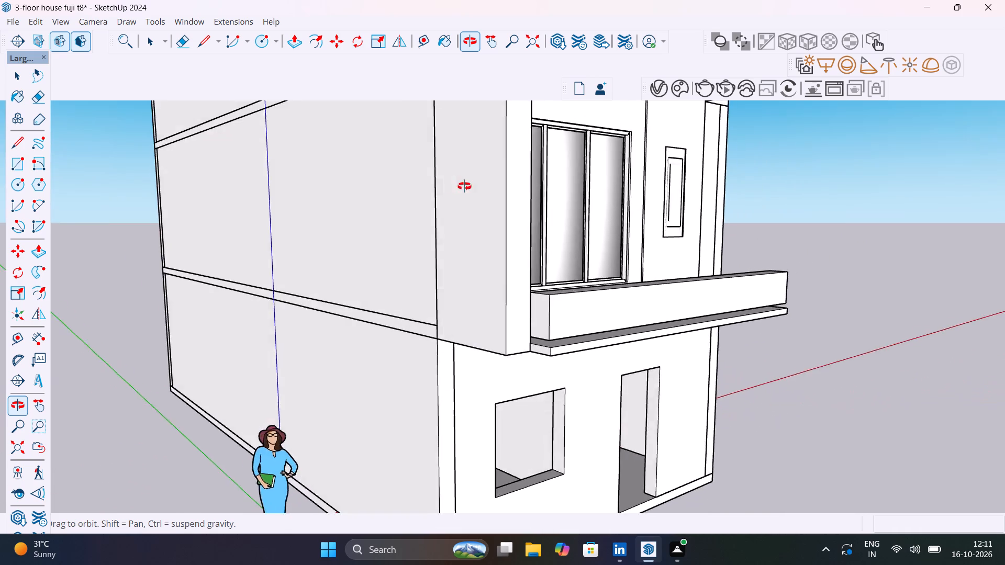
{"action": "middle_click_drag", "start_coordinate": [464, 186], "coordinate": [281, 210]}
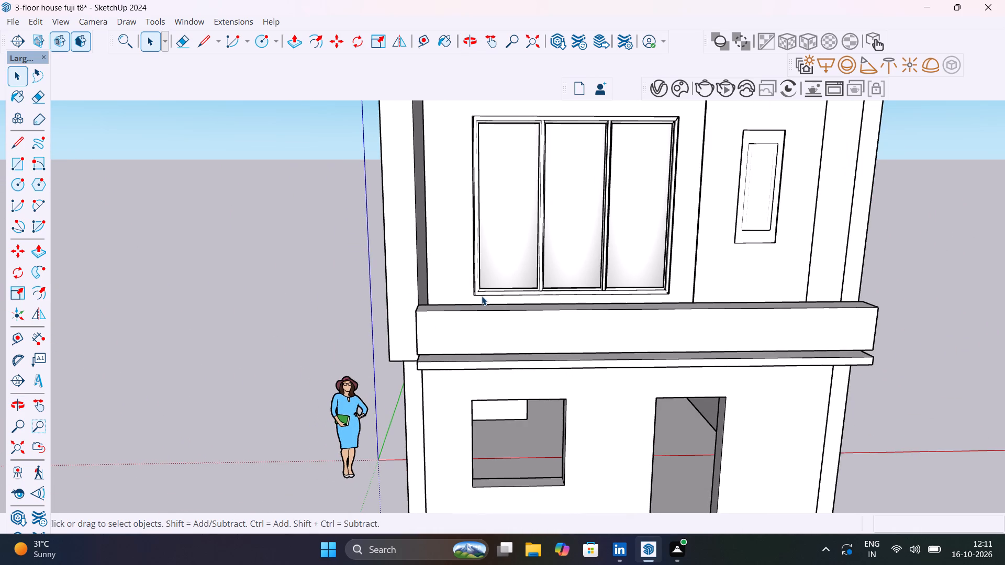
{"action": "middle_click_drag", "start_coordinate": [483, 296], "coordinate": [361, 342], "text": "shift"}
{"action": "left_click", "coordinate": [501, 279]}
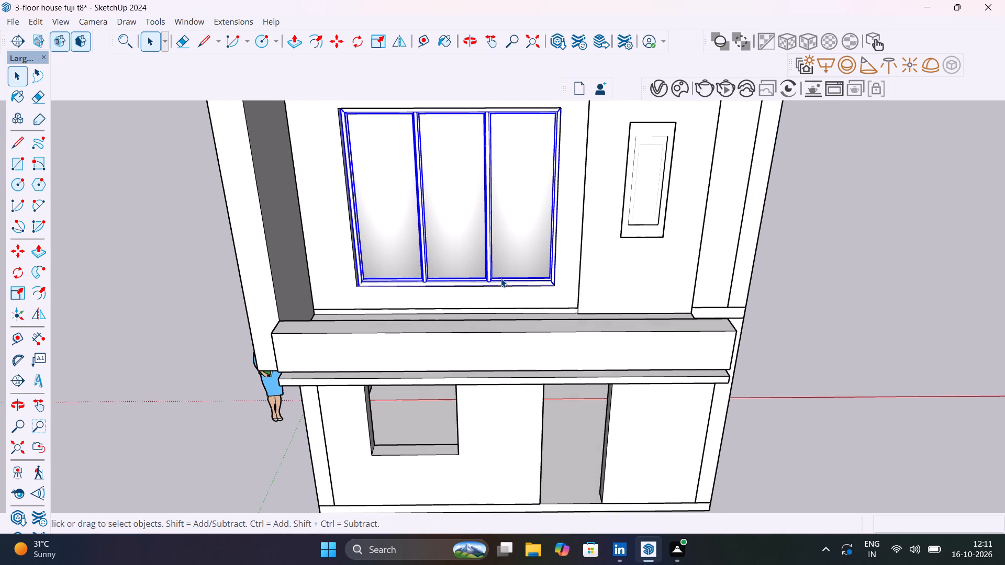
{"action": "key", "text": "m"}
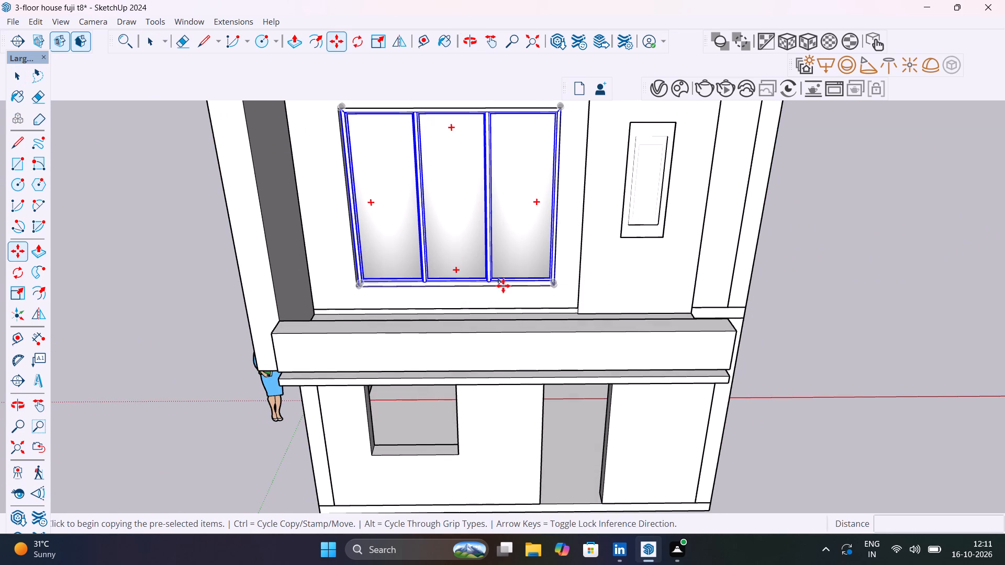
{"action": "middle_click_drag", "start_coordinate": [503, 285], "coordinate": [493, 476], "text": "shift"}
{"action": "middle_click_drag", "start_coordinate": [530, 373], "coordinate": [530, 256]}
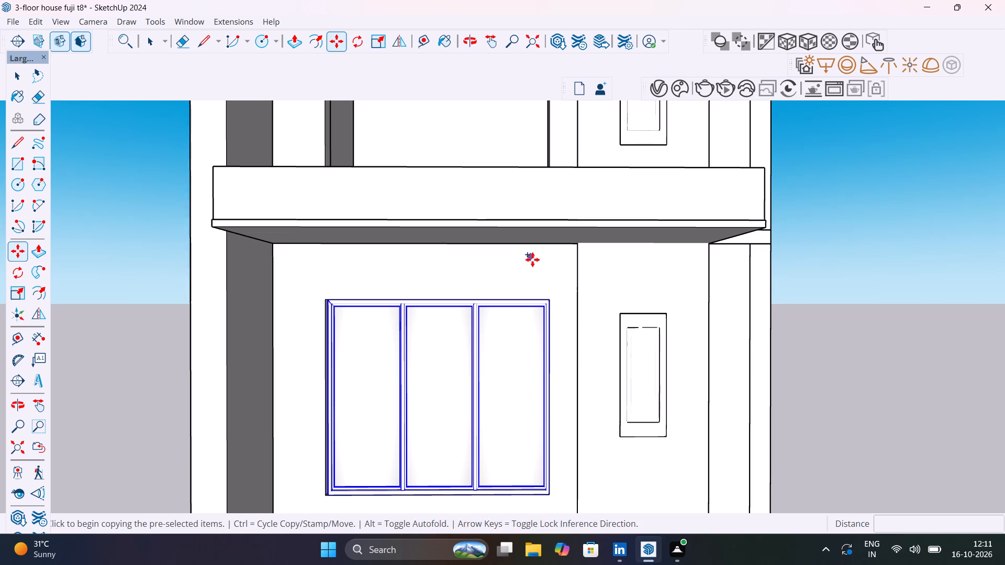
{"action": "left_click", "coordinate": [546, 299]}
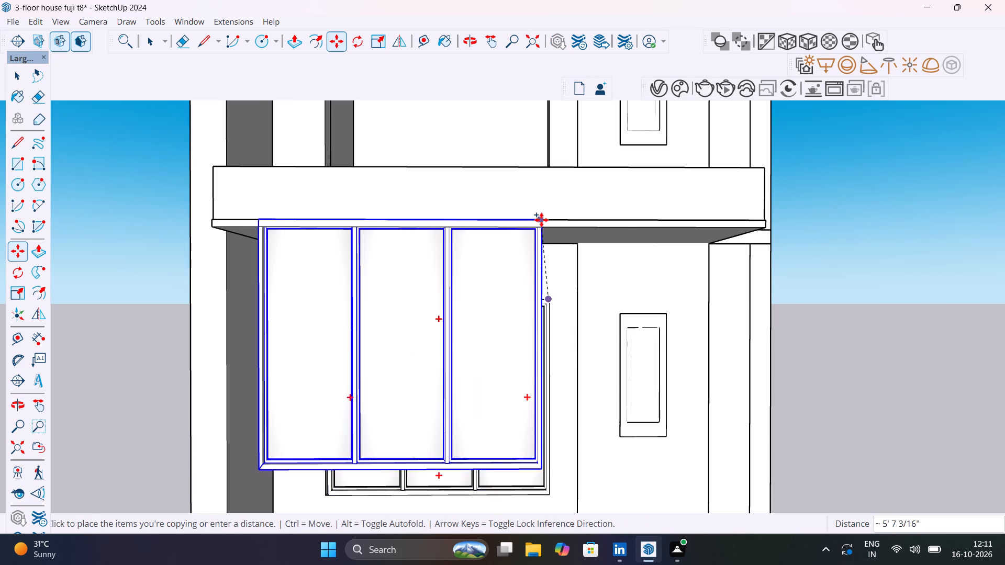
{"action": "scroll", "coordinate": [541, 220], "scroll_direction": "down", "scroll_amount": 7}
{"action": "middle_click_drag", "start_coordinate": [537, 194], "coordinate": [533, 402]}
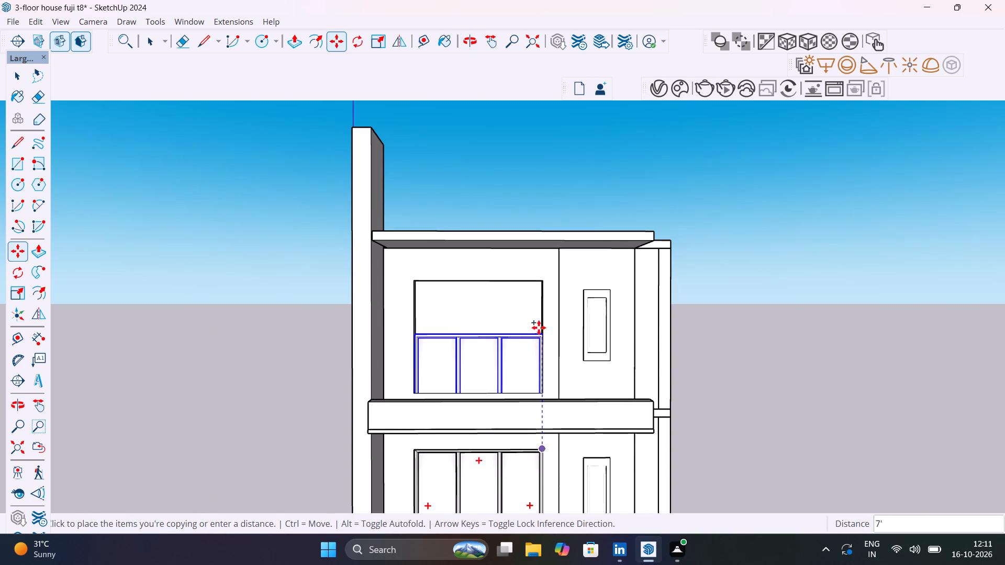
{"action": "scroll", "coordinate": [539, 303], "scroll_direction": "up", "scroll_amount": 9}
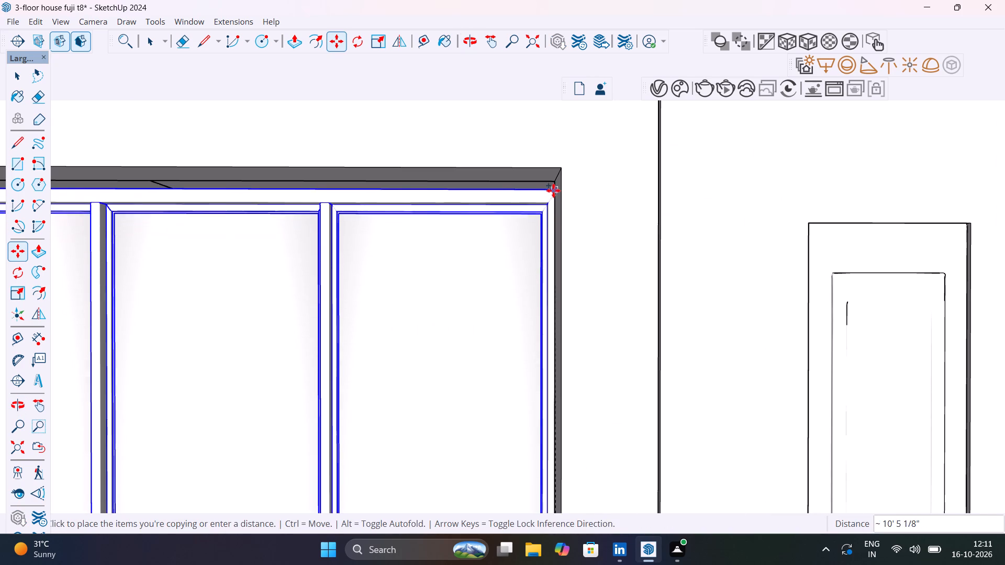
{"action": "left_click", "coordinate": [556, 181]}
{"action": "scroll", "coordinate": [557, 330], "scroll_direction": "down", "scroll_amount": 9}
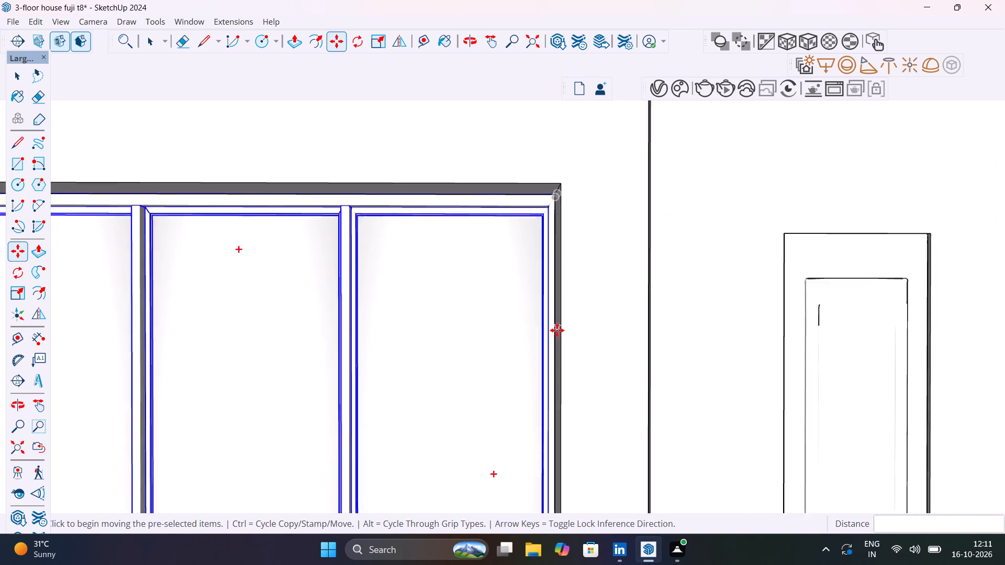
{"action": "scroll", "coordinate": [557, 330], "scroll_direction": "down", "scroll_amount": 13}
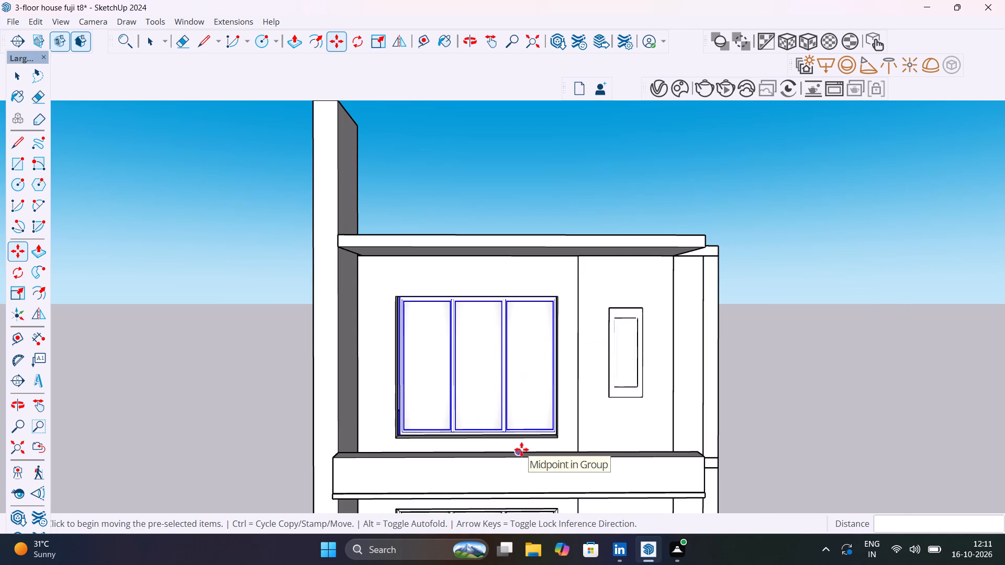
{"action": "key", "text": "space"}
{"action": "left_click", "coordinate": [240, 398]}
Move the top-floor three-pane window by its lower left corner toward the lower left corner of its wide opening.
{"action": "scroll", "coordinate": [401, 419], "scroll_direction": "up", "scroll_amount": 2}
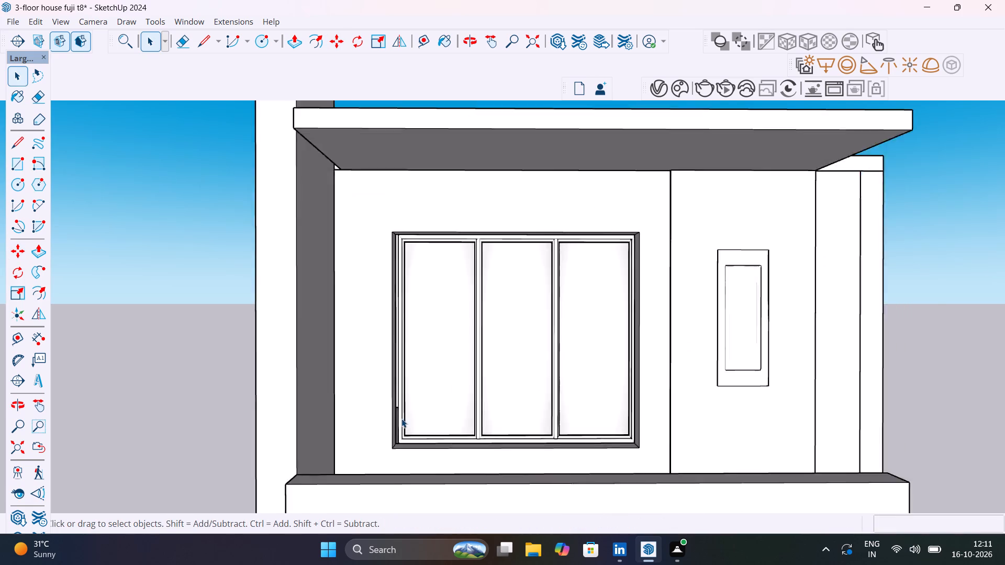
{"action": "scroll", "coordinate": [401, 419], "scroll_direction": "up", "scroll_amount": 7}
{"action": "middle_click_drag", "start_coordinate": [435, 445], "coordinate": [508, 532]}
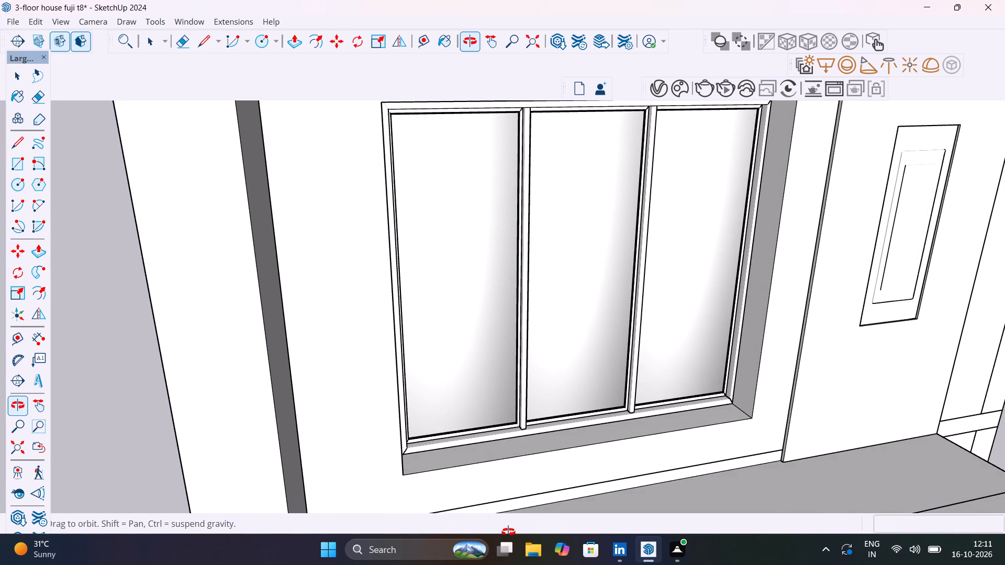
{"action": "middle_click_drag", "start_coordinate": [508, 532], "coordinate": [415, 488]}
{"action": "left_click", "coordinate": [428, 354]}
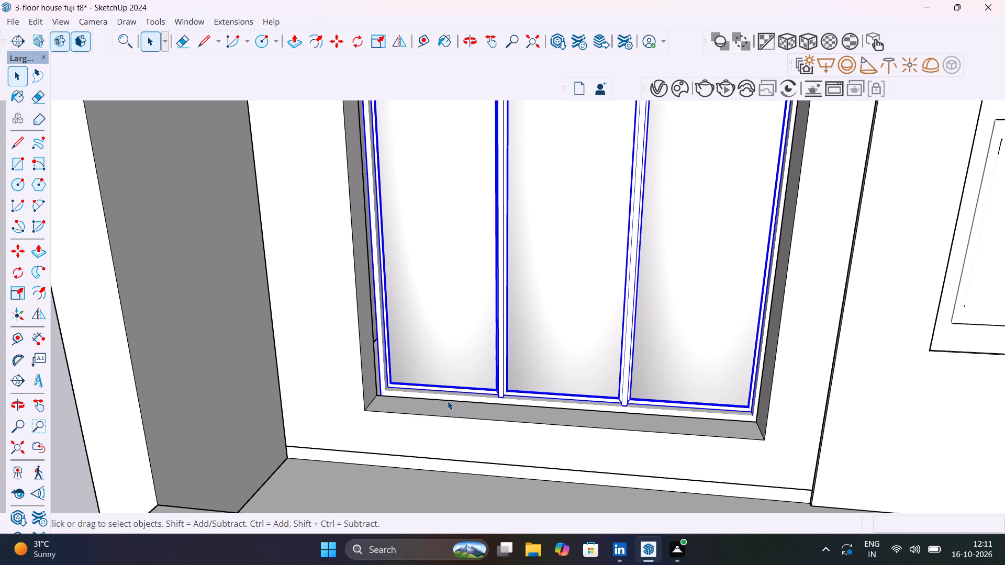
{"action": "key", "text": "m"}
{"action": "left_click", "coordinate": [534, 226]}
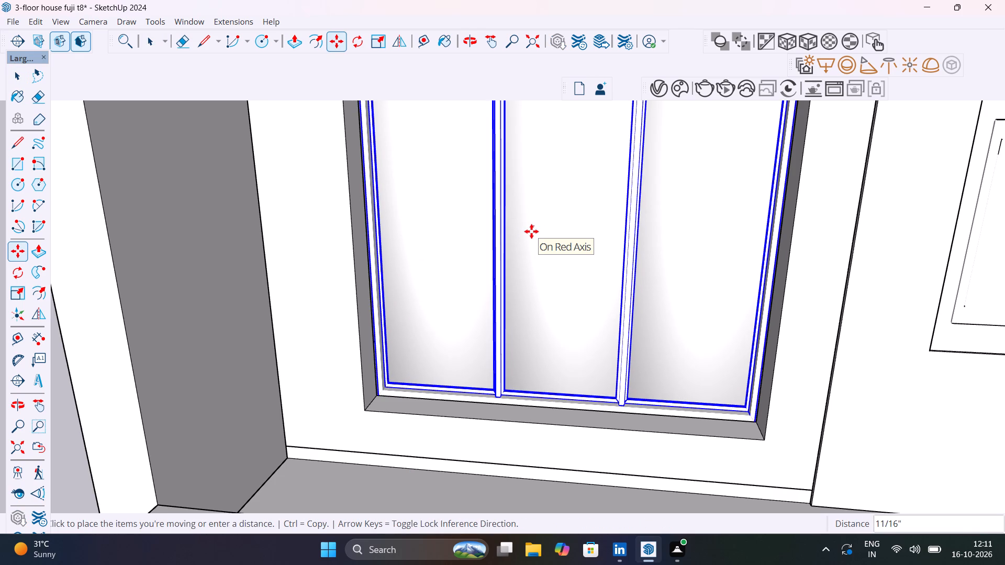
{"action": "key", "text": "Escape"}
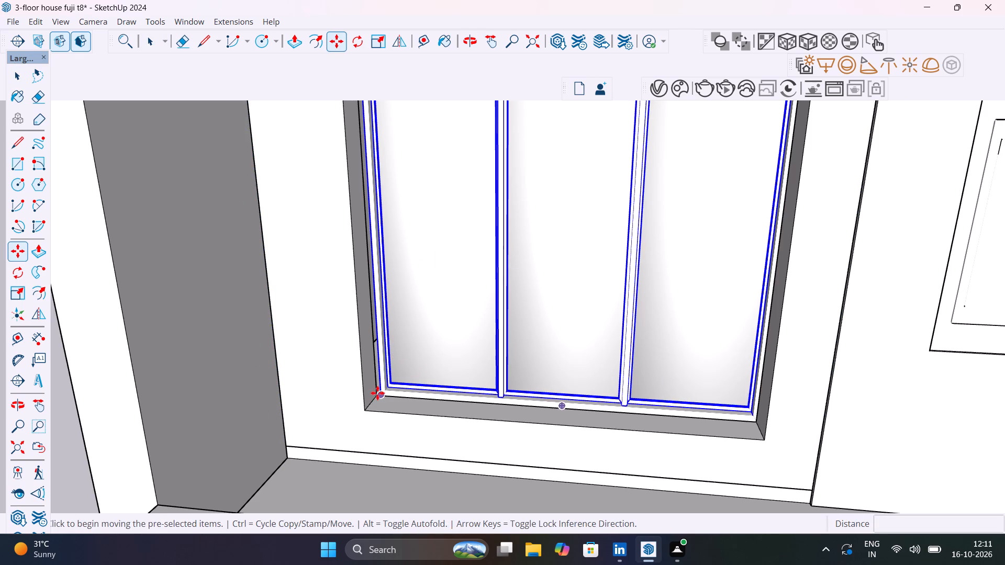
{"action": "left_click", "coordinate": [377, 392]}
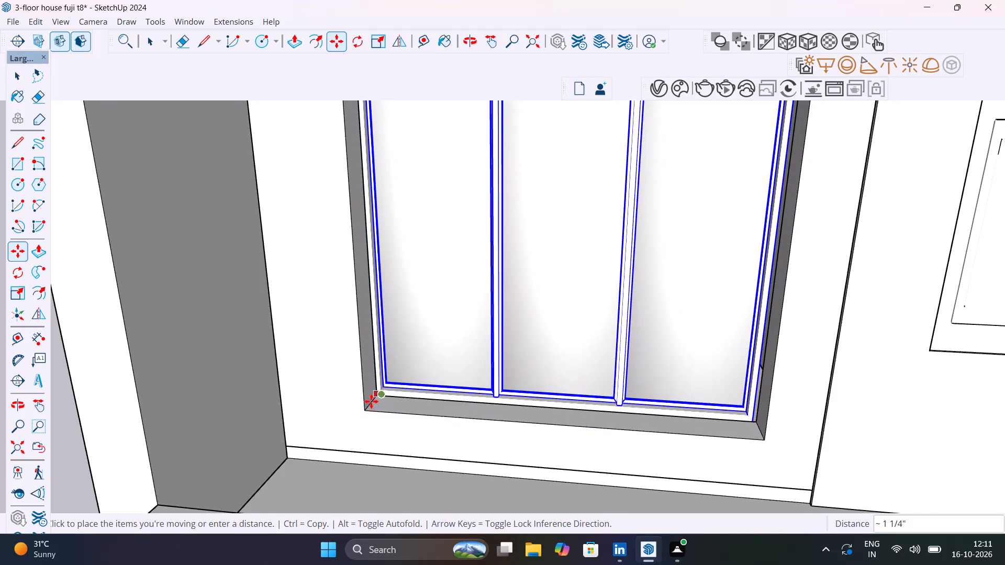
{"action": "scroll", "coordinate": [371, 401], "scroll_direction": "up", "scroll_amount": 8}
{"action": "left_click", "coordinate": [367, 404]}
{"action": "scroll", "coordinate": [416, 431], "scroll_direction": "down", "scroll_amount": 4}
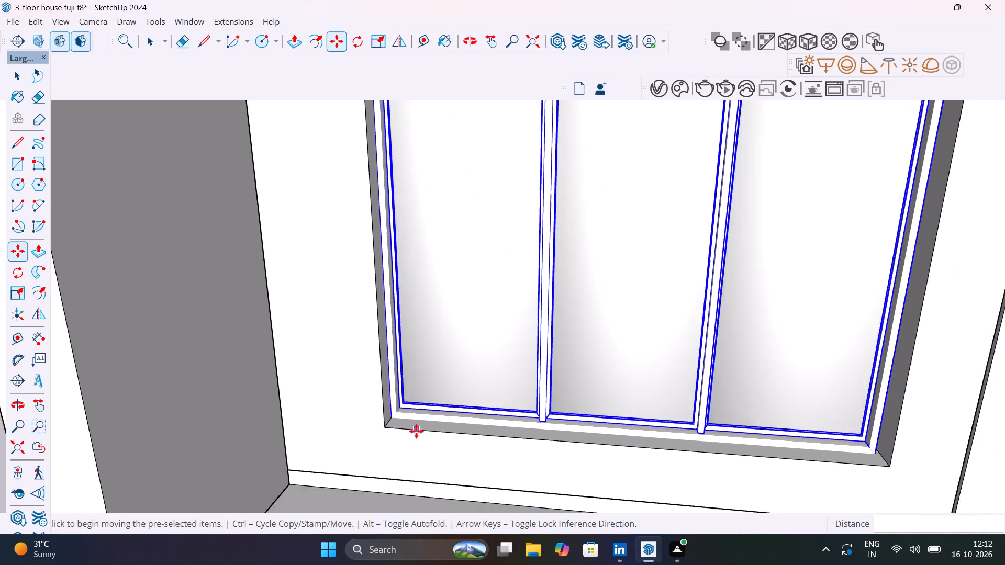
{"action": "scroll", "coordinate": [416, 431], "scroll_direction": "down", "scroll_amount": 16}
{"action": "scroll", "coordinate": [418, 432], "scroll_direction": "up", "scroll_amount": 1}
{"action": "middle_click_drag", "start_coordinate": [419, 432], "coordinate": [537, 384]}
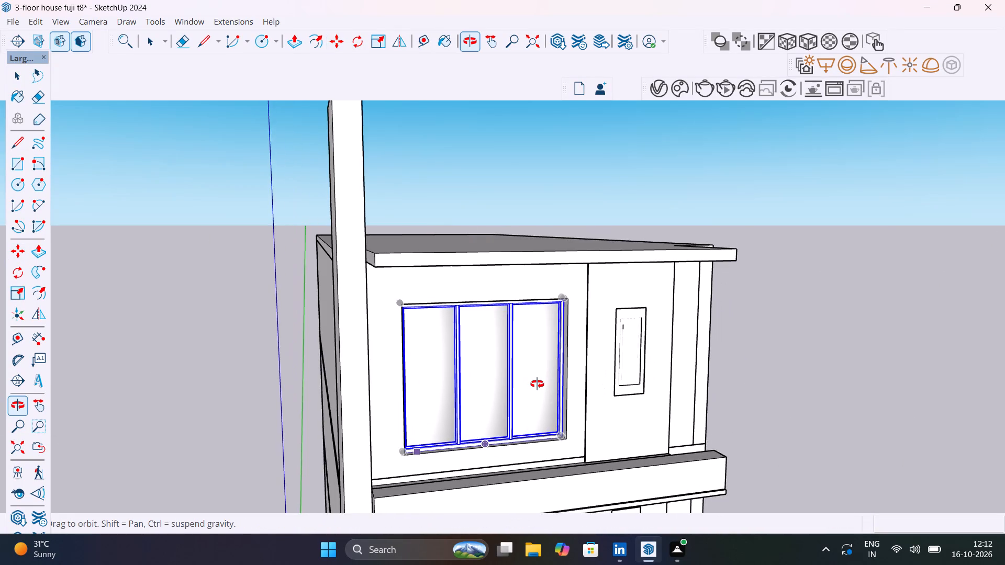
{"action": "middle_click_drag", "start_coordinate": [537, 384], "coordinate": [464, 392]}
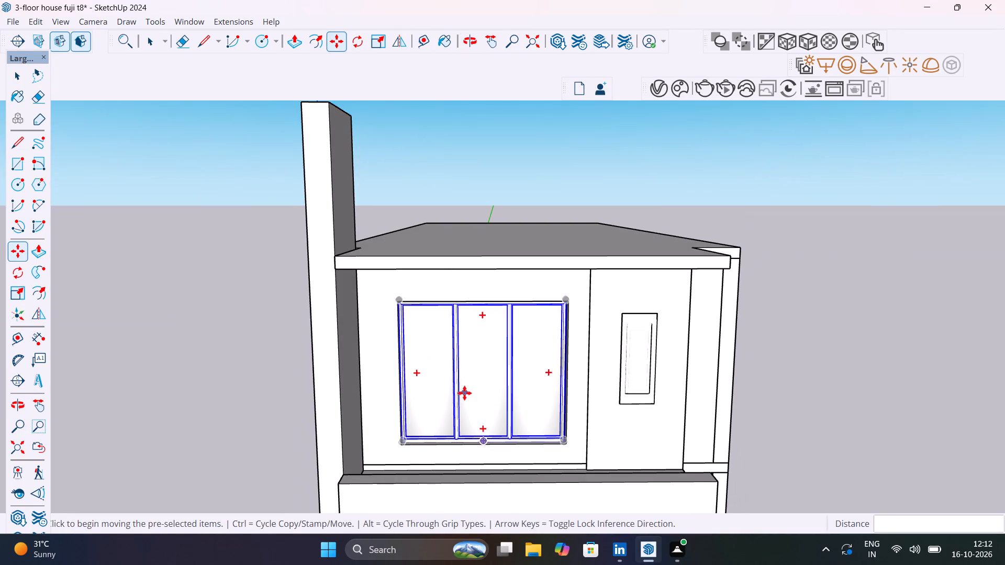
Scale the top-floor window from its right edge along red and green by about 1.01 and -0.33 to fit the opening's width, and deselect it.
{"action": "key", "text": "space"}
{"action": "scroll", "coordinate": [533, 378], "scroll_direction": "up", "scroll_amount": 9}
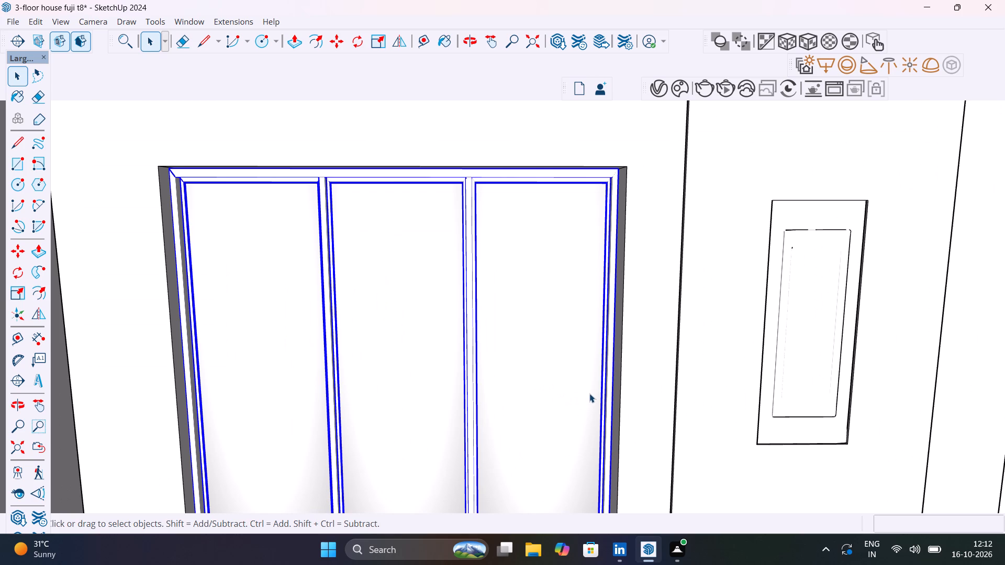
{"action": "key", "text": "s"}
{"action": "left_click", "coordinate": [609, 362]}
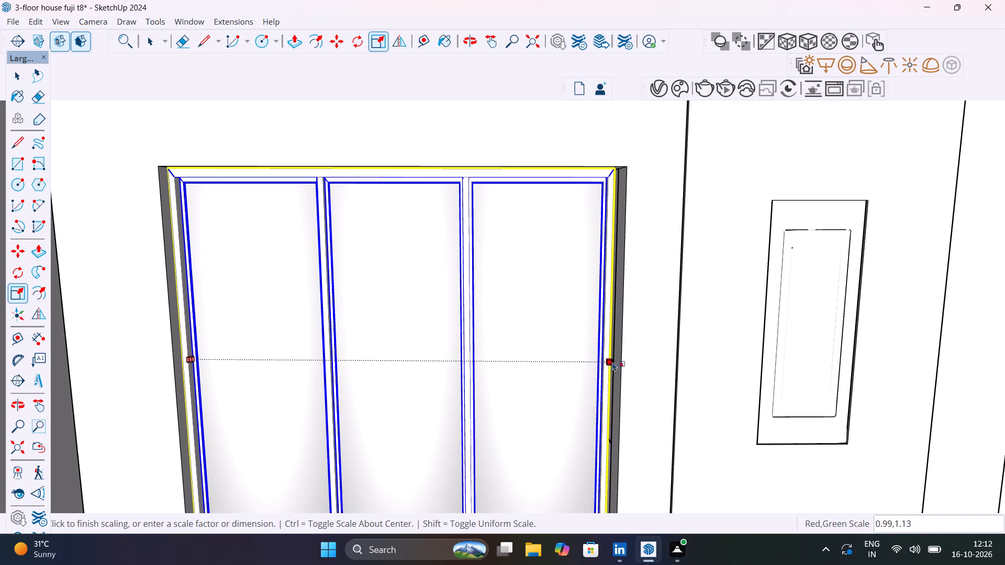
{"action": "left_click", "coordinate": [617, 362]}
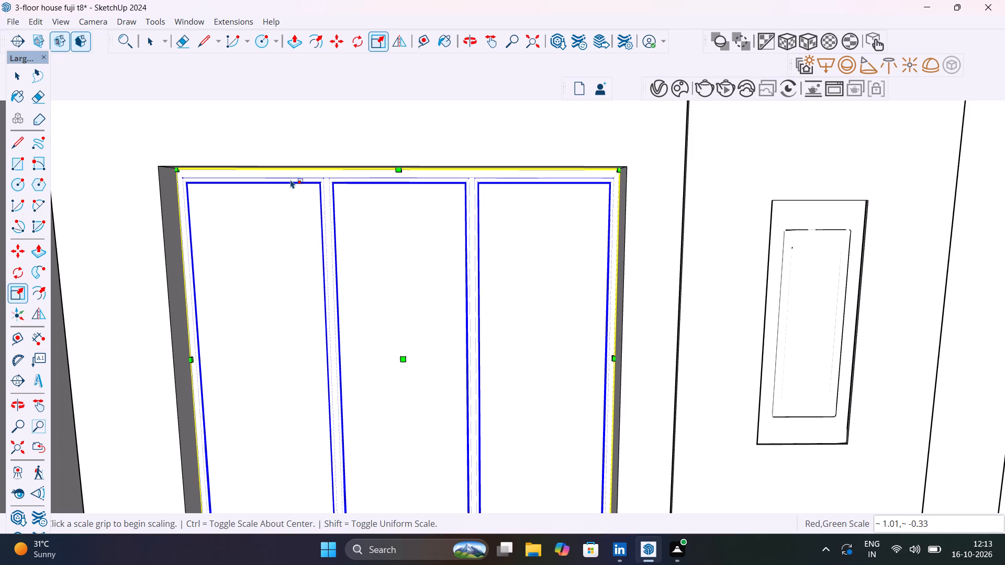
{"action": "scroll", "coordinate": [286, 279], "scroll_direction": "down", "scroll_amount": 14}
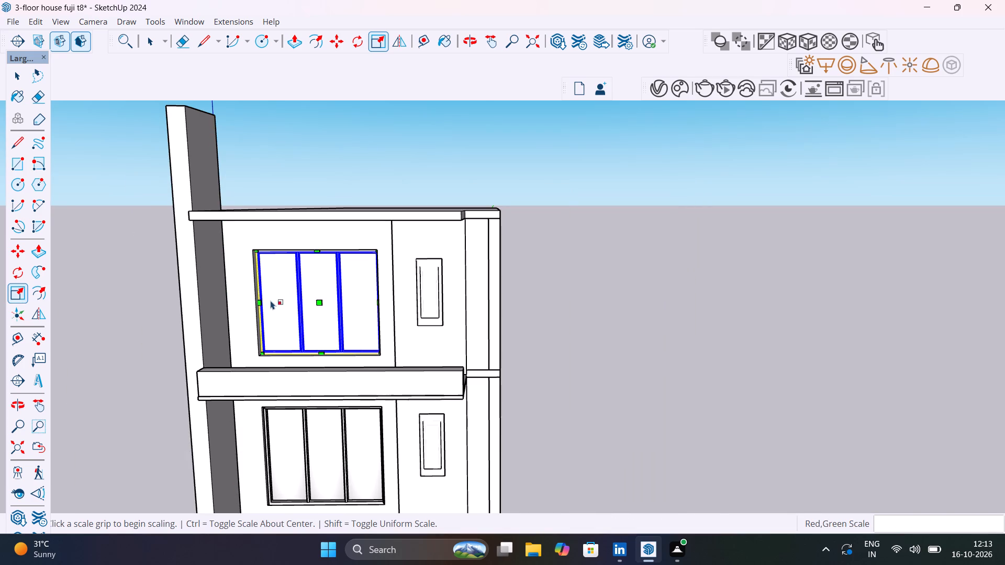
{"action": "scroll", "coordinate": [260, 301], "scroll_direction": "up", "scroll_amount": 15}
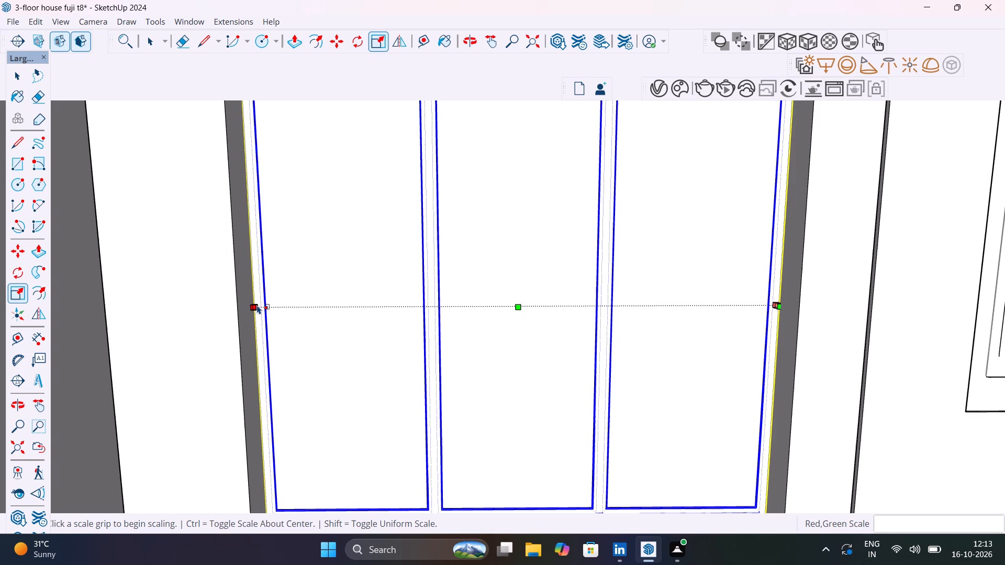
{"action": "key", "text": "Escape"}
{"action": "scroll", "coordinate": [257, 304], "scroll_direction": "down", "scroll_amount": 2}
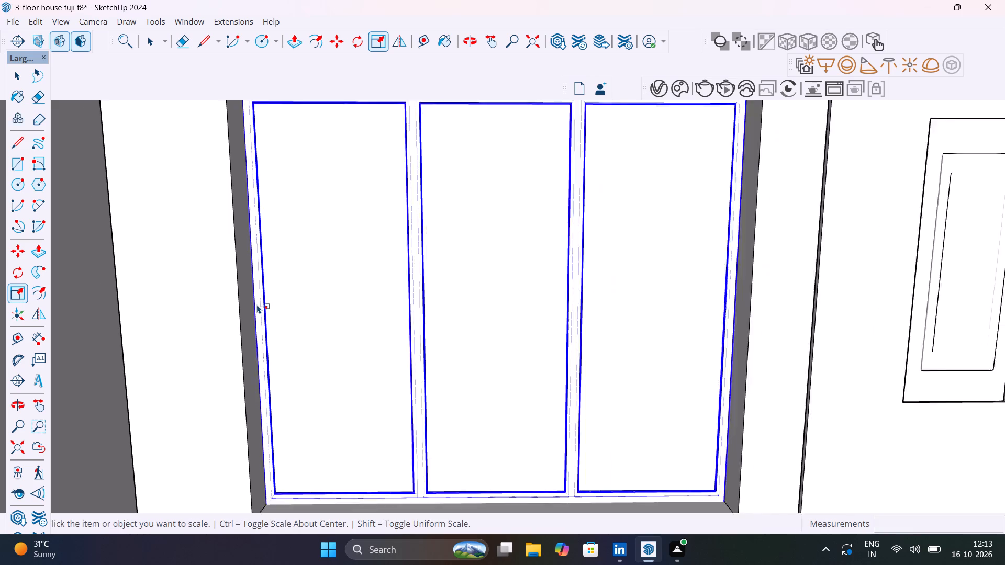
{"action": "scroll", "coordinate": [257, 304], "scroll_direction": "down", "scroll_amount": 11}
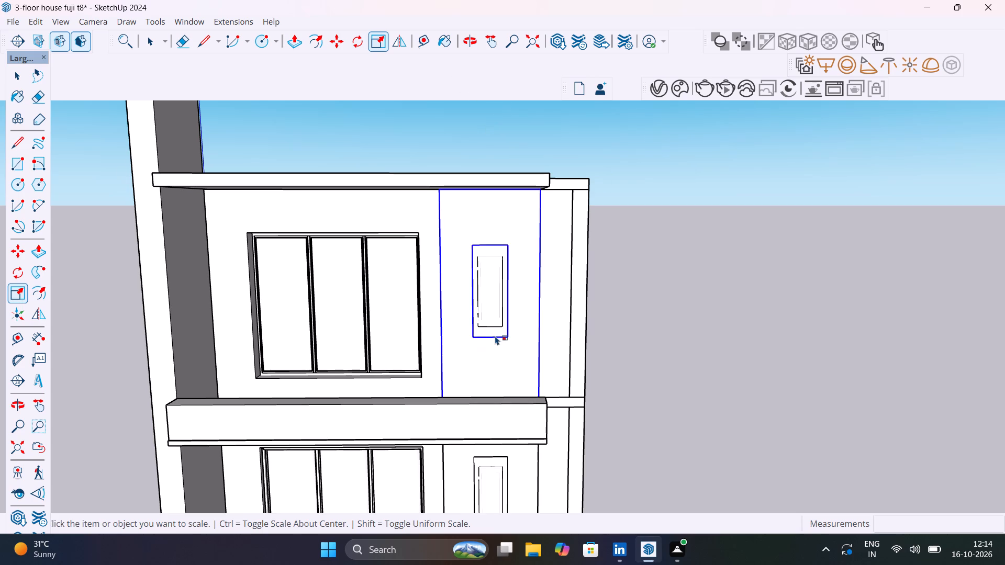
{"action": "key", "text": "space"}
{"action": "left_click", "coordinate": [662, 333]}
Examine the whole house from the front and side, checking the fitted windows, narrow openings and balcony parapets on the upper floors.
{"action": "scroll", "coordinate": [662, 333], "scroll_direction": "down", "scroll_amount": 7}
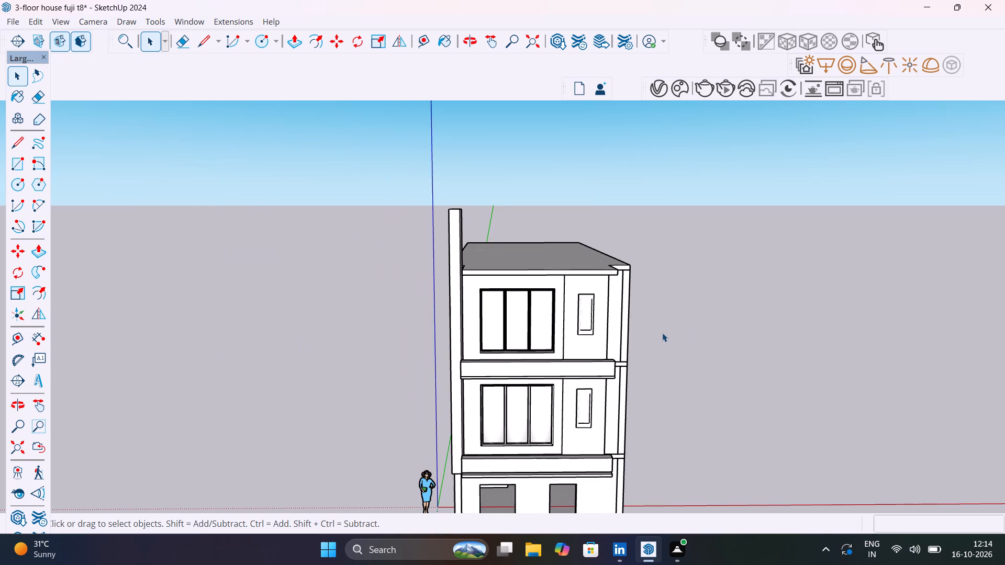
{"action": "middle_click_drag", "start_coordinate": [687, 340], "coordinate": [704, 255]}
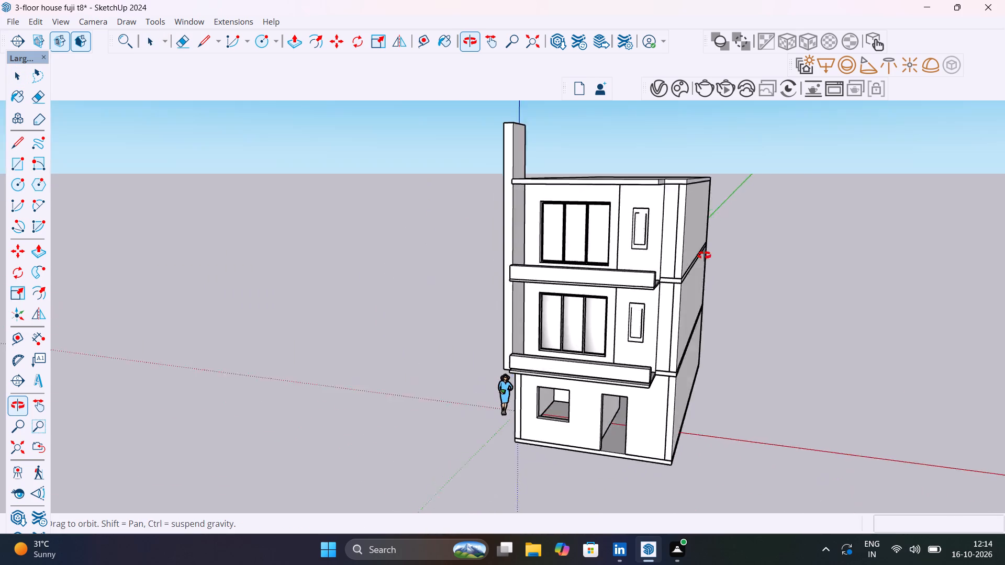
{"action": "middle_click_drag", "start_coordinate": [704, 255], "coordinate": [734, 246]}
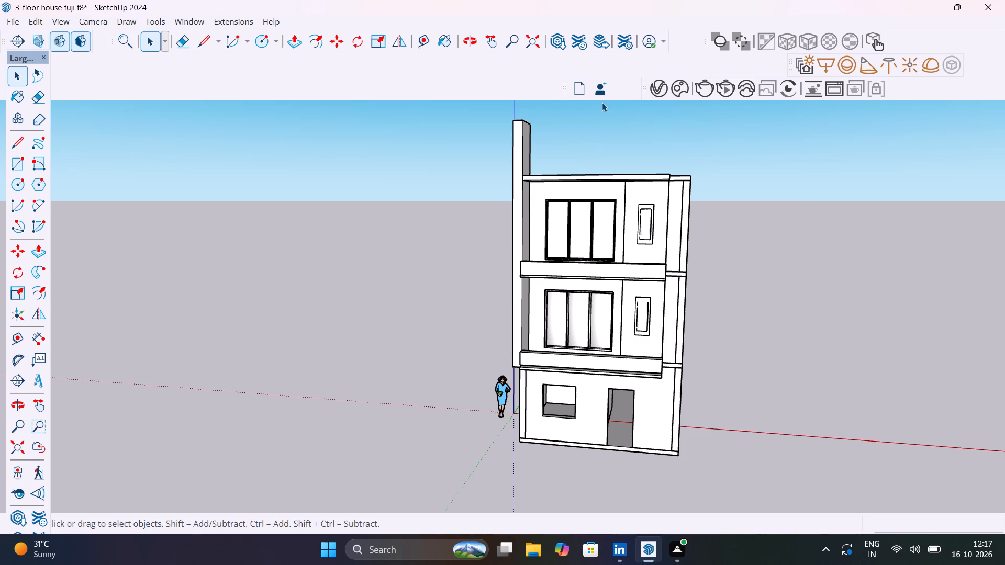
{"action": "scroll", "coordinate": [655, 275], "scroll_direction": "up", "scroll_amount": 4}
{"action": "middle_click_drag", "start_coordinate": [685, 285], "coordinate": [620, 343]}
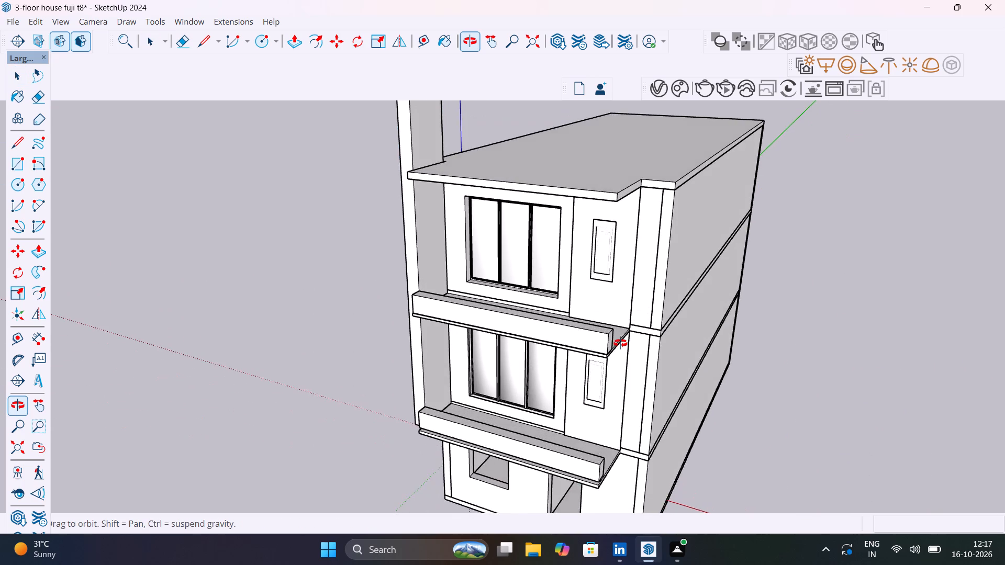
{"action": "middle_click_drag", "start_coordinate": [620, 343], "coordinate": [500, 323]}
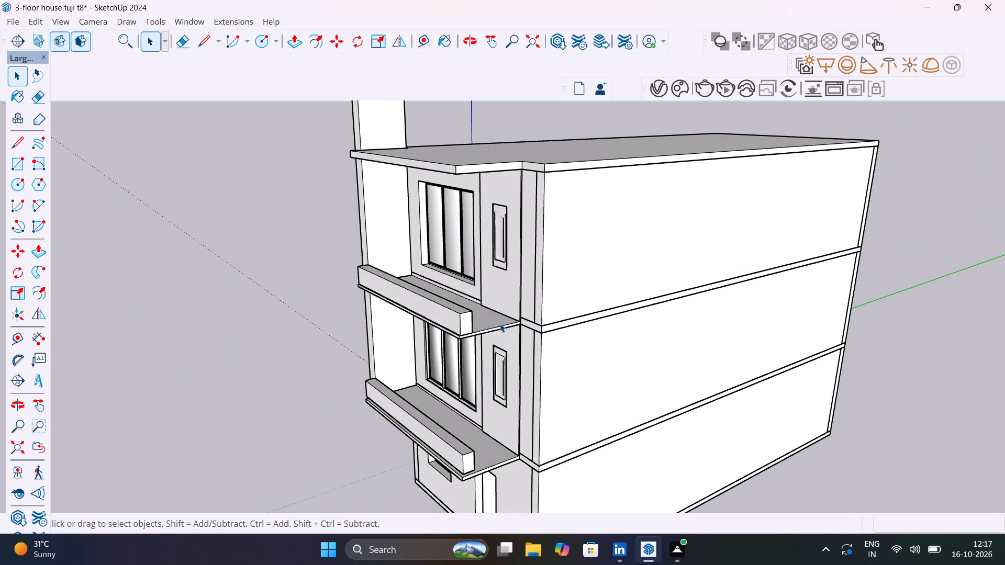
{"action": "scroll", "coordinate": [500, 323], "scroll_direction": "down", "scroll_amount": 6}
{"action": "middle_click_drag", "start_coordinate": [529, 337], "coordinate": [757, 339]}
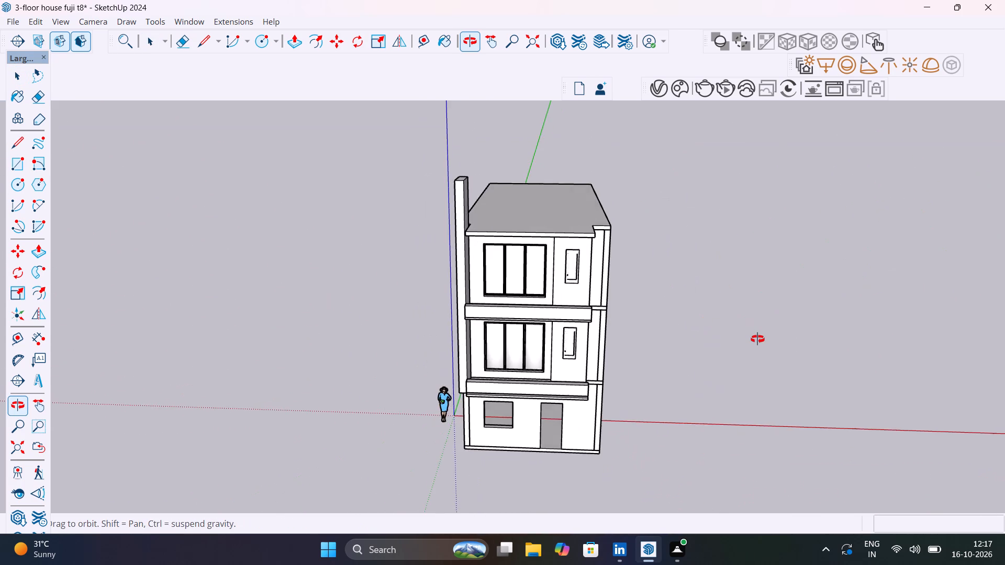
{"action": "middle_click_drag", "start_coordinate": [757, 339], "coordinate": [620, 378]}
{"action": "scroll", "coordinate": [539, 325], "scroll_direction": "up", "scroll_amount": 5}
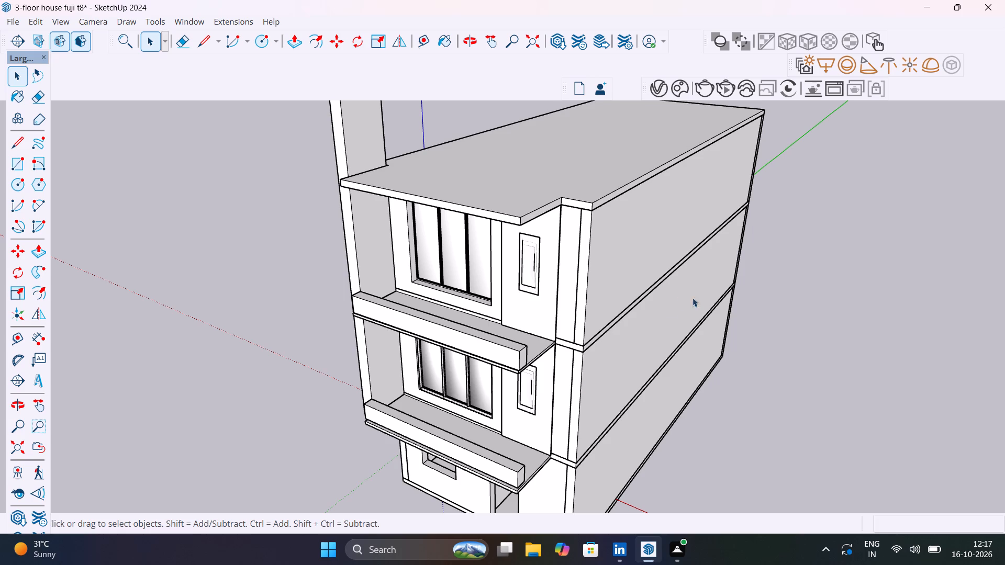
{"action": "scroll", "coordinate": [510, 272], "scroll_direction": "up", "scroll_amount": 6}
{"action": "middle_click_drag", "start_coordinate": [570, 337], "coordinate": [734, 325]}
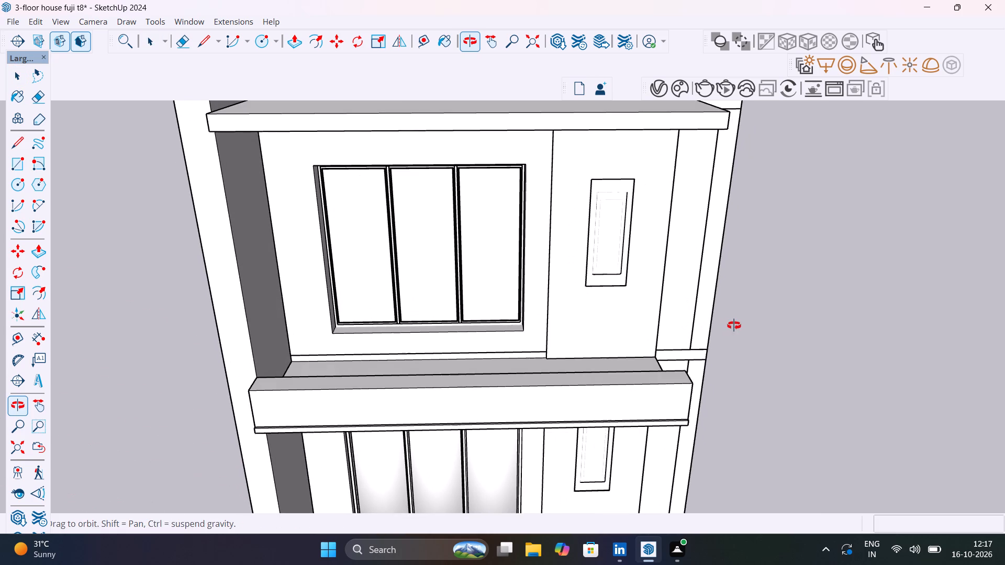
{"action": "middle_click_drag", "start_coordinate": [734, 325], "coordinate": [500, 238]}
{"action": "scroll", "coordinate": [532, 299], "scroll_direction": "down", "scroll_amount": 7}
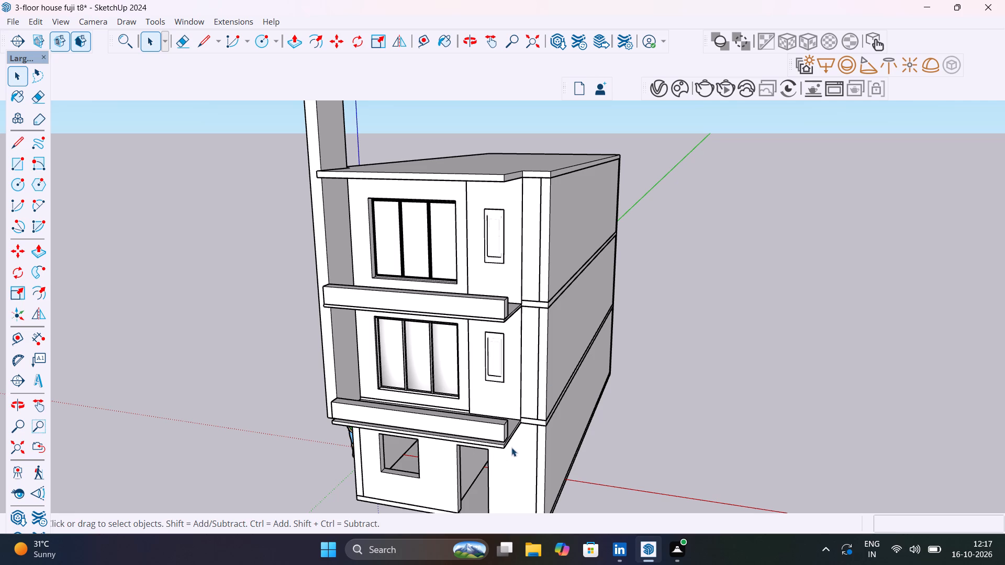
Examine the front facade, balcony slabs, corner strips and side wall from several angles, ending on the top-floor balcony and roof overhang.
{"action": "scroll", "coordinate": [537, 422], "scroll_direction": "up", "scroll_amount": 5}
{"action": "middle_click_drag", "start_coordinate": [535, 425], "coordinate": [489, 335]}
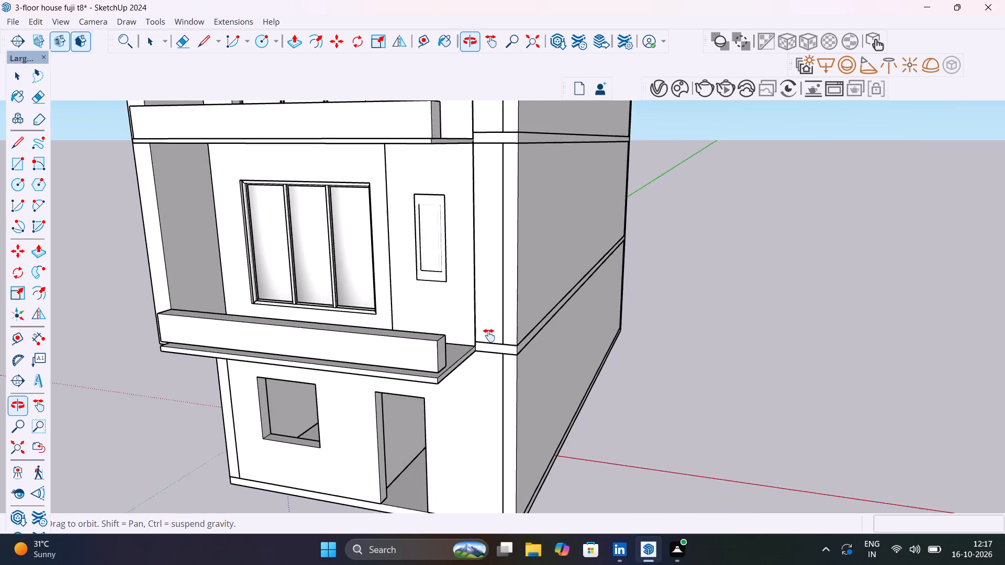
{"action": "middle_click_drag", "start_coordinate": [489, 335], "coordinate": [426, 312]}
{"action": "scroll", "coordinate": [466, 327], "scroll_direction": "up", "scroll_amount": 8}
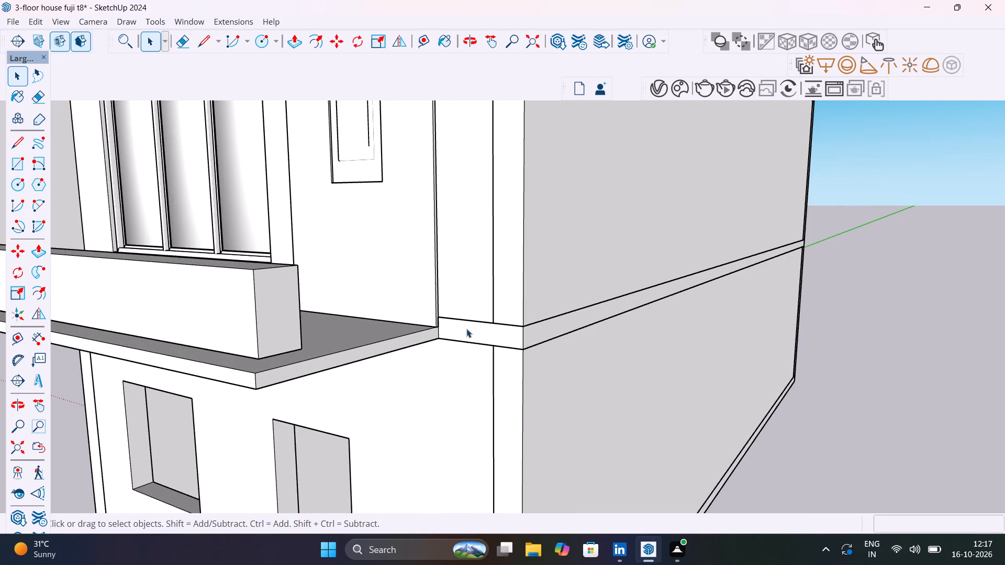
{"action": "middle_click_drag", "start_coordinate": [474, 346], "coordinate": [472, 394]}
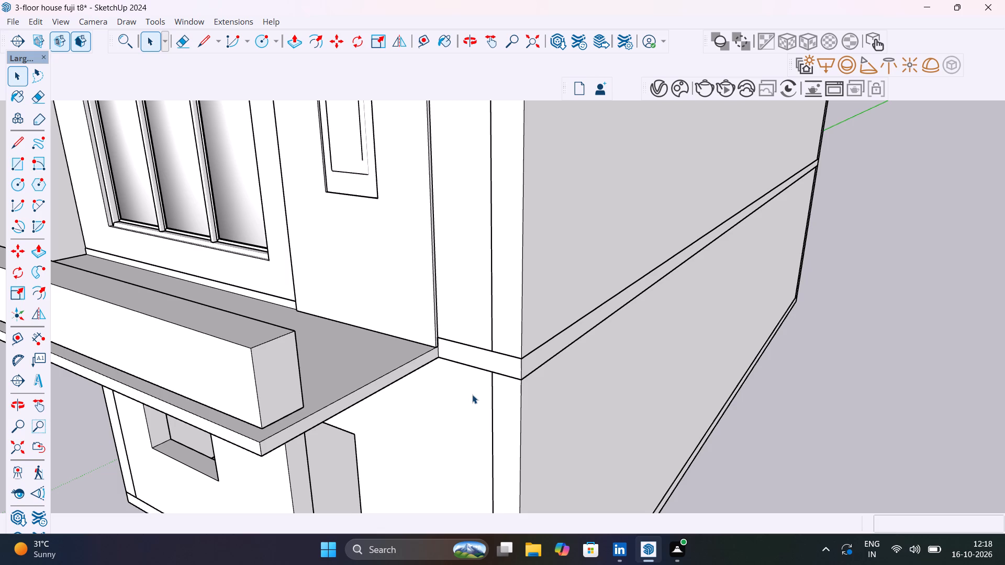
{"action": "scroll", "coordinate": [461, 360], "scroll_direction": "down", "scroll_amount": 4}
{"action": "middle_click_drag", "start_coordinate": [472, 364], "coordinate": [585, 364]}
{"action": "scroll", "coordinate": [585, 363], "scroll_direction": "down", "scroll_amount": 7}
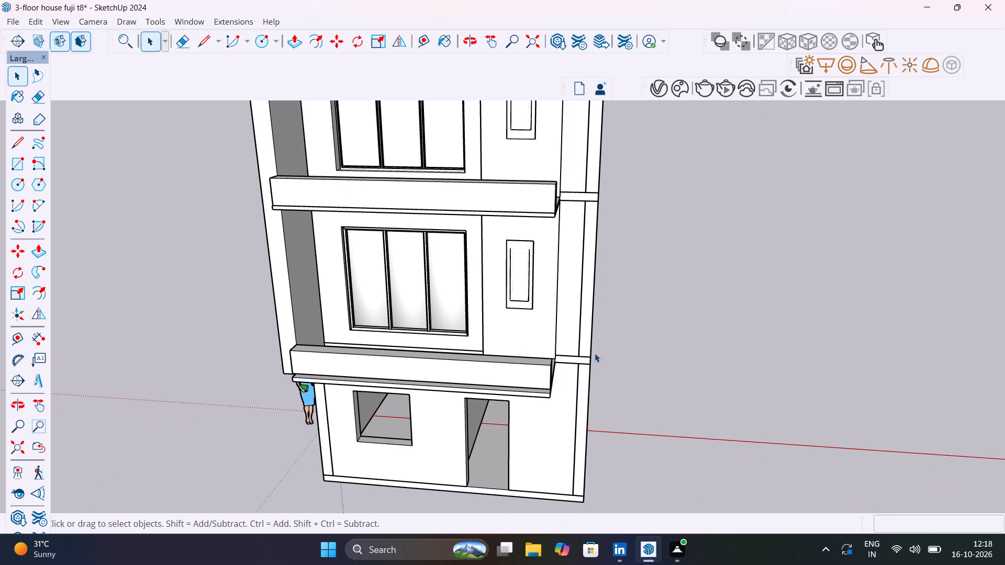
{"action": "middle_click_drag", "start_coordinate": [586, 356], "coordinate": [588, 360]}
{"action": "scroll", "coordinate": [586, 356], "scroll_direction": "down", "scroll_amount": 1, "text": "shift"}
{"action": "middle_click_drag", "start_coordinate": [588, 360], "coordinate": [602, 437]}
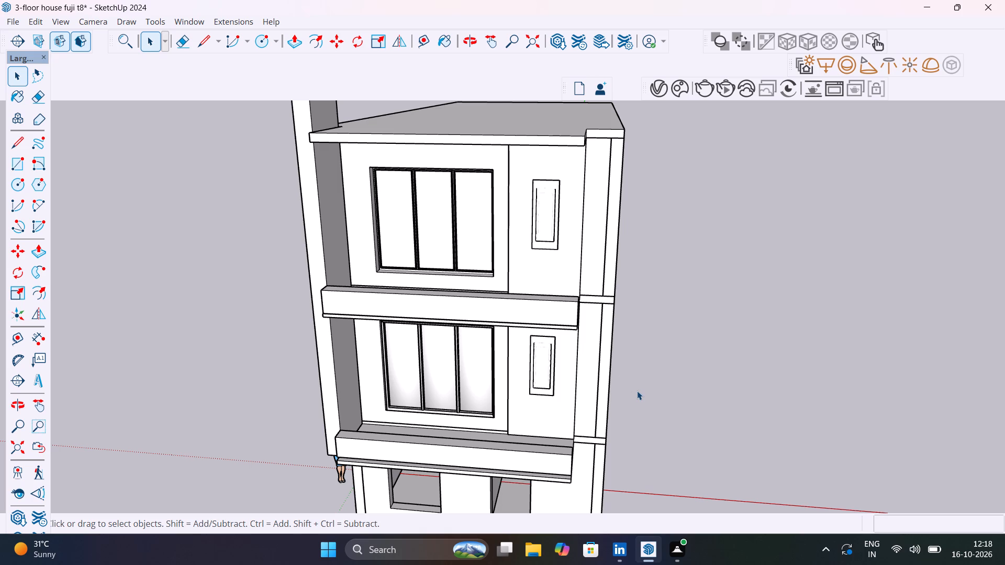
{"action": "scroll", "coordinate": [637, 391], "scroll_direction": "down", "scroll_amount": 6}
{"action": "middle_click_drag", "start_coordinate": [604, 367], "coordinate": [578, 349], "text": "shift"}
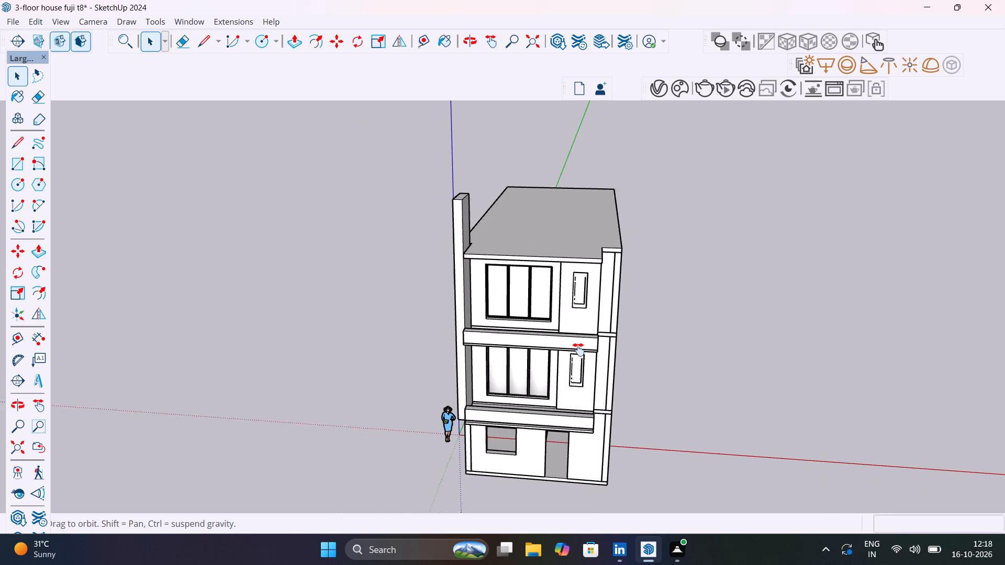
{"action": "middle_click_drag", "start_coordinate": [578, 349], "coordinate": [577, 314], "text": "shift"}
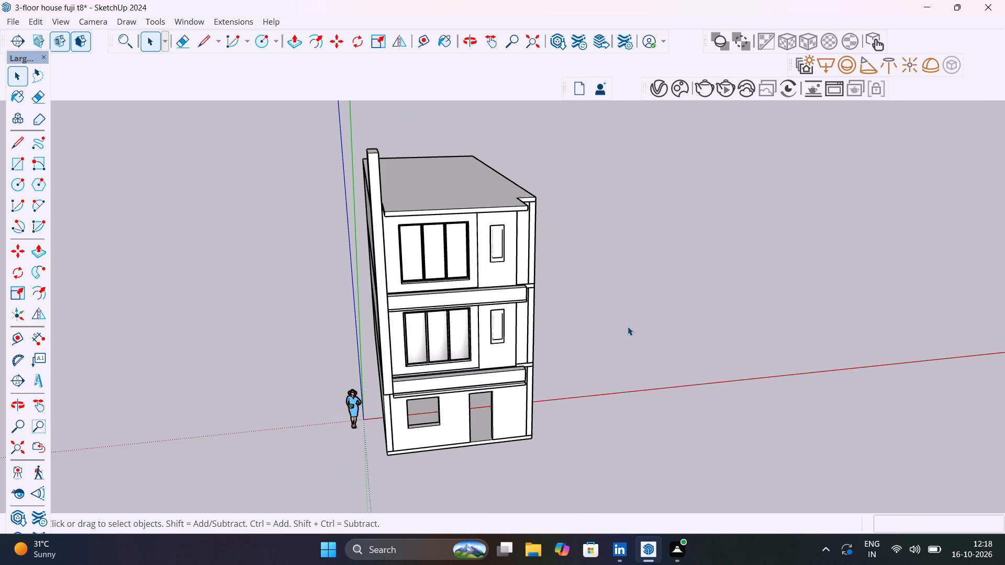
{"action": "scroll", "coordinate": [635, 375], "scroll_direction": "down", "scroll_amount": 1}
{"action": "middle_click_drag", "start_coordinate": [634, 373], "coordinate": [545, 379]}
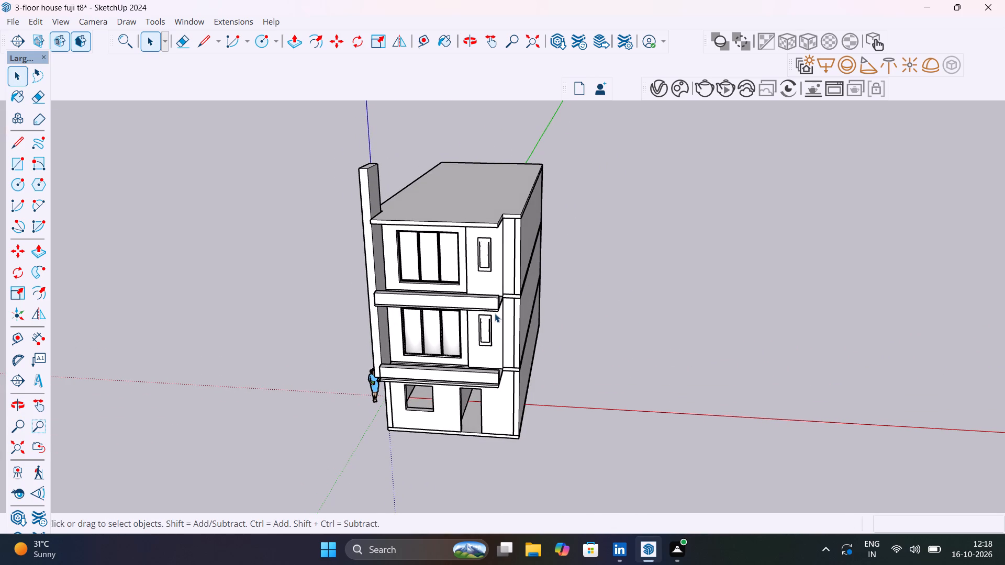
{"action": "middle_click_drag", "start_coordinate": [498, 317], "coordinate": [320, 282]}
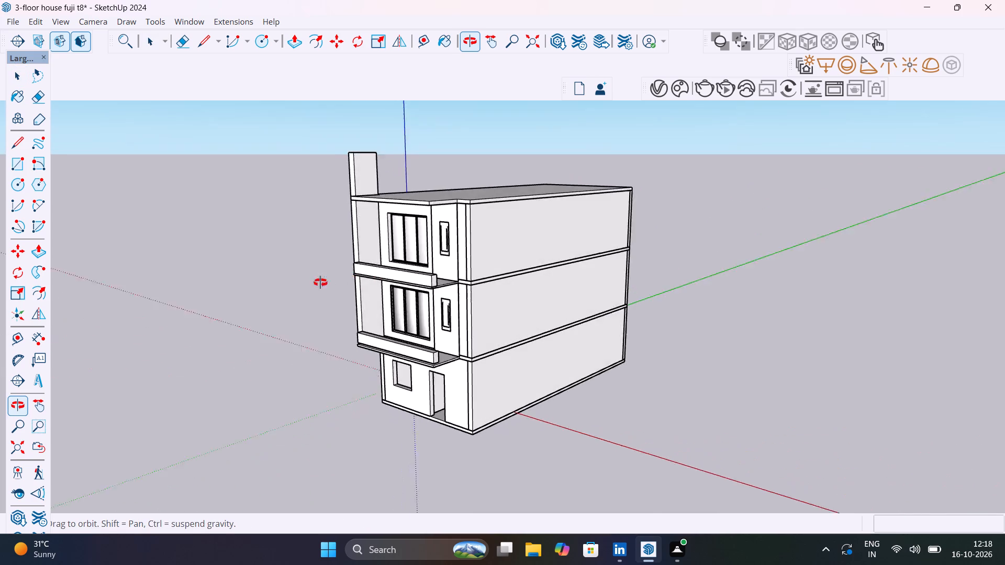
{"action": "middle_click_drag", "start_coordinate": [320, 282], "coordinate": [224, 289]}
{"action": "scroll", "coordinate": [452, 209], "scroll_direction": "up", "scroll_amount": 7}
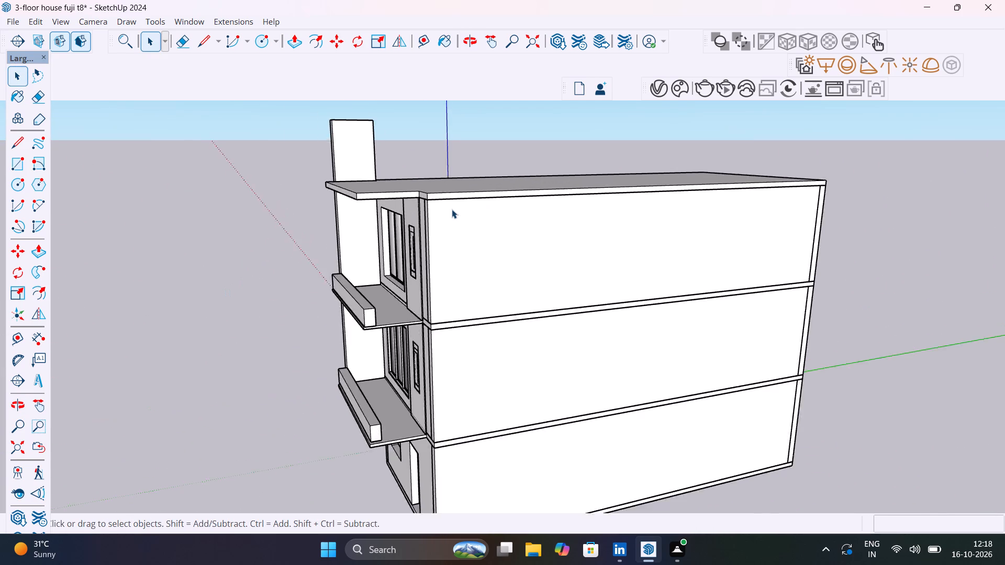
{"action": "scroll", "coordinate": [452, 209], "scroll_direction": "up", "scroll_amount": 3}
{"action": "middle_click_drag", "start_coordinate": [374, 242], "coordinate": [473, 231]}
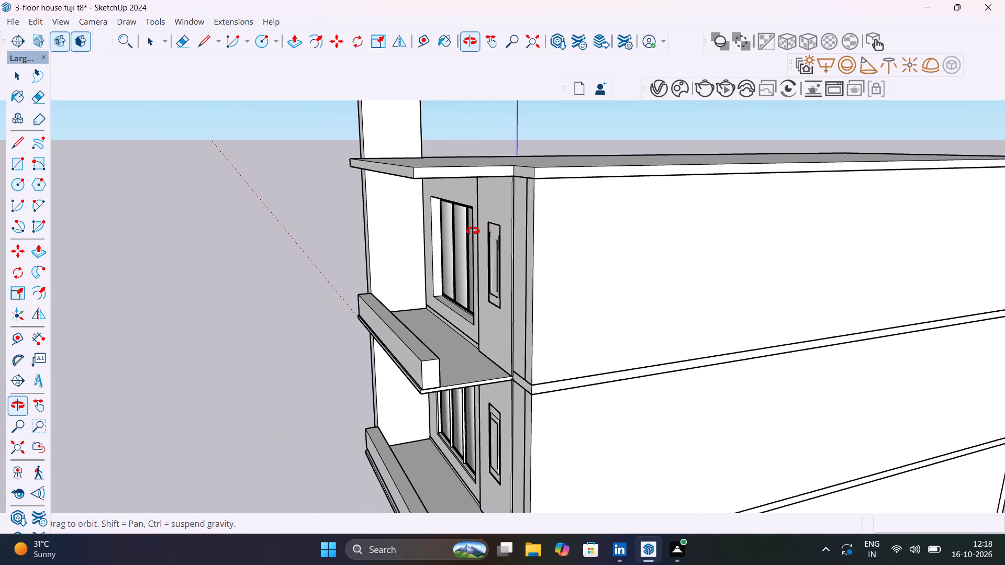
{"action": "middle_click_drag", "start_coordinate": [473, 231], "coordinate": [429, 232]}
{"action": "scroll", "coordinate": [429, 247], "scroll_direction": "down", "scroll_amount": 6}
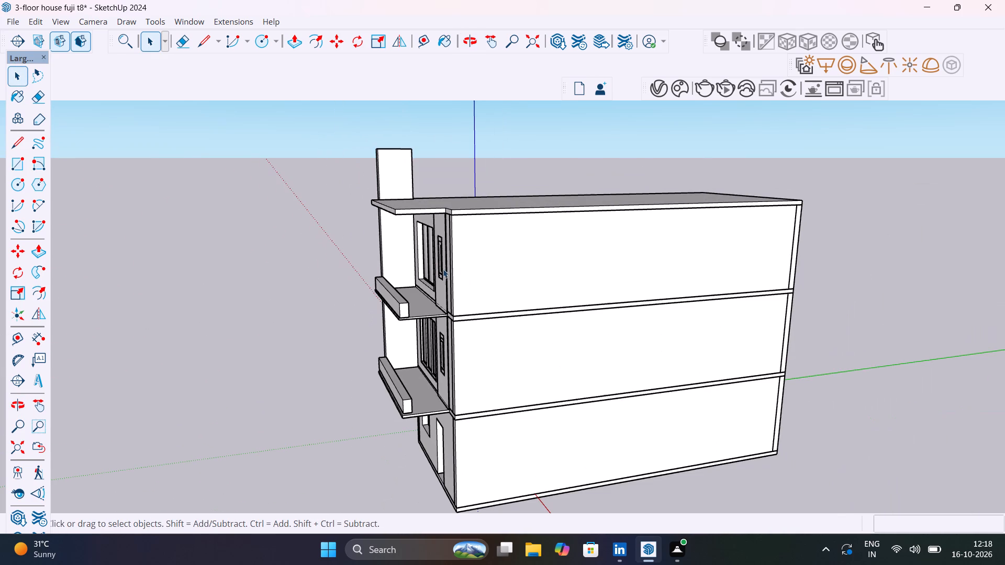
{"action": "middle_click_drag", "start_coordinate": [461, 287], "coordinate": [584, 278], "text": "shift"}
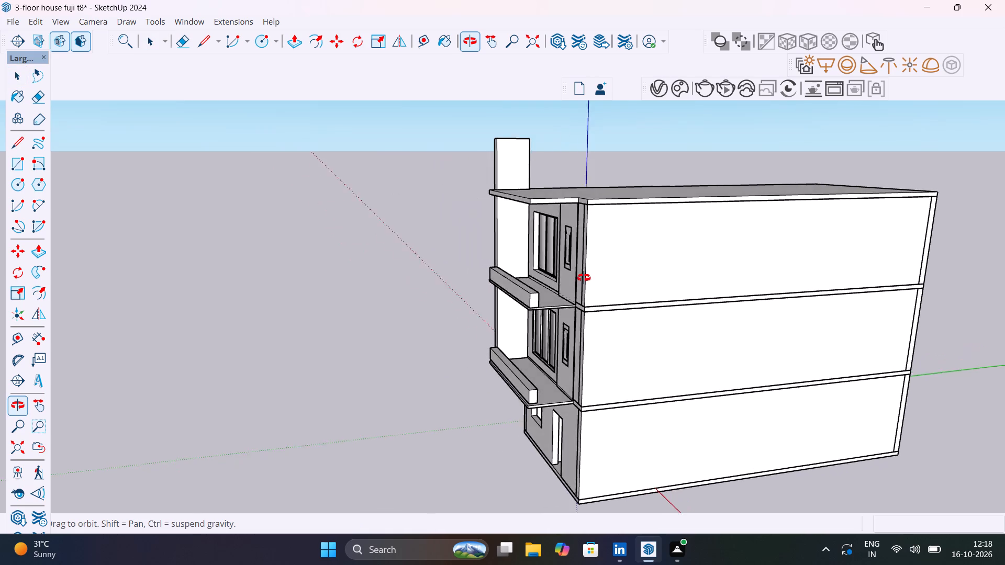
{"action": "middle_click_drag", "start_coordinate": [584, 278], "coordinate": [578, 284], "text": "shift"}
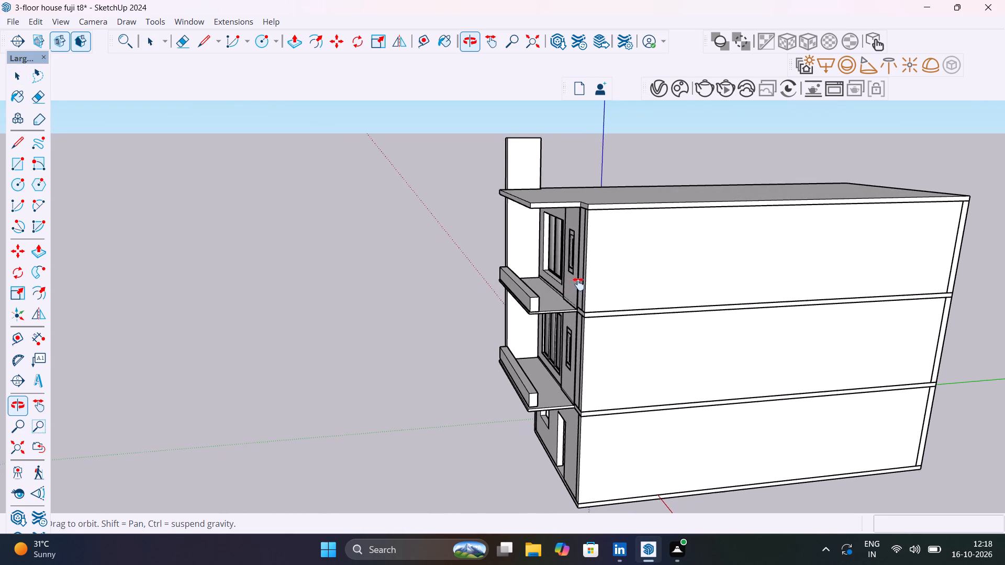
{"action": "middle_click_drag", "start_coordinate": [578, 284], "coordinate": [647, 304], "text": "shift"}
{"action": "scroll", "coordinate": [654, 287], "scroll_direction": "up", "scroll_amount": 9}
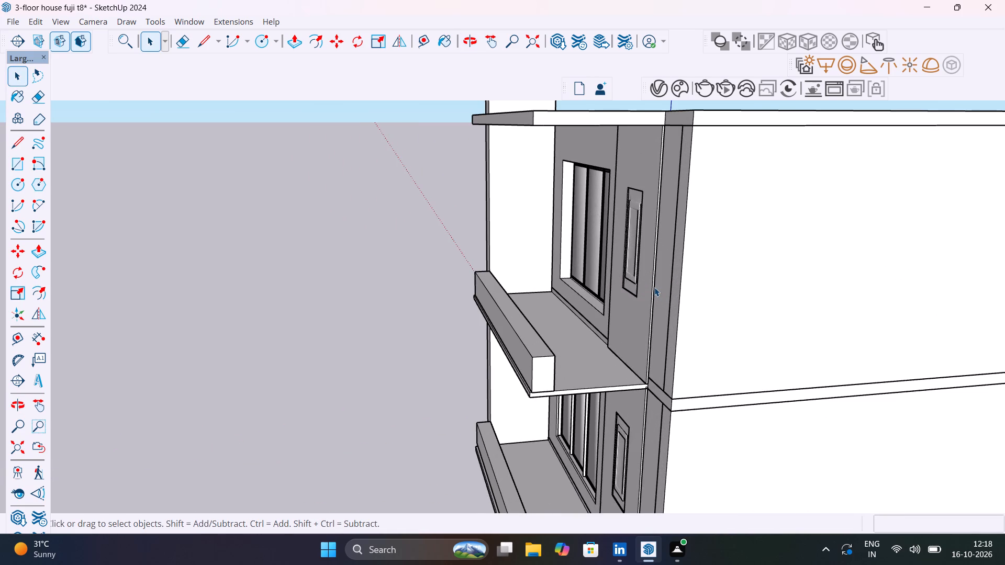
Place a vertical guide about 42' 3 3/4" from the top-floor side wall's rear edge, at the roof slab's inner notch corner.
{"action": "key", "text": "t"}
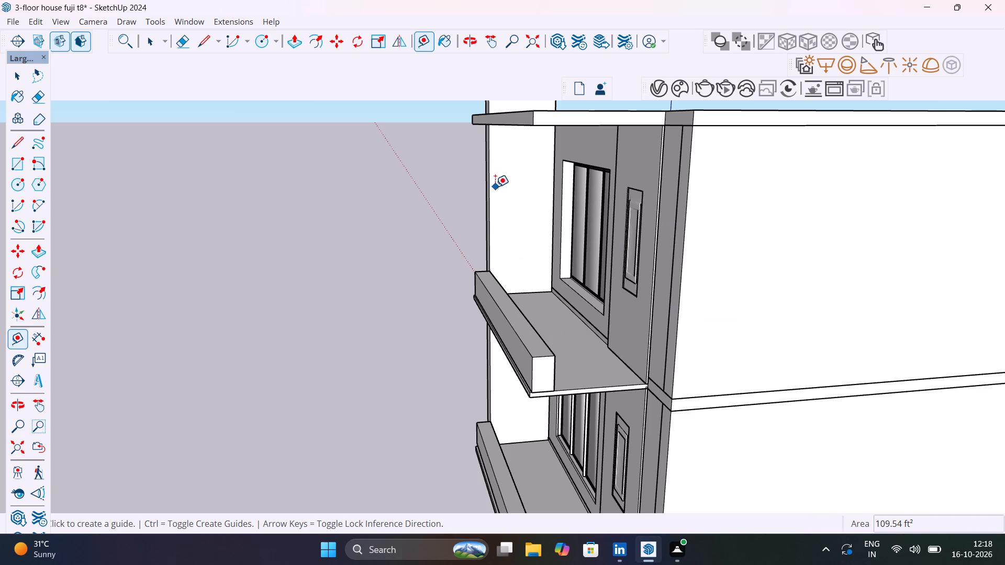
{"action": "scroll", "coordinate": [709, 237], "scroll_direction": "down", "scroll_amount": 18}
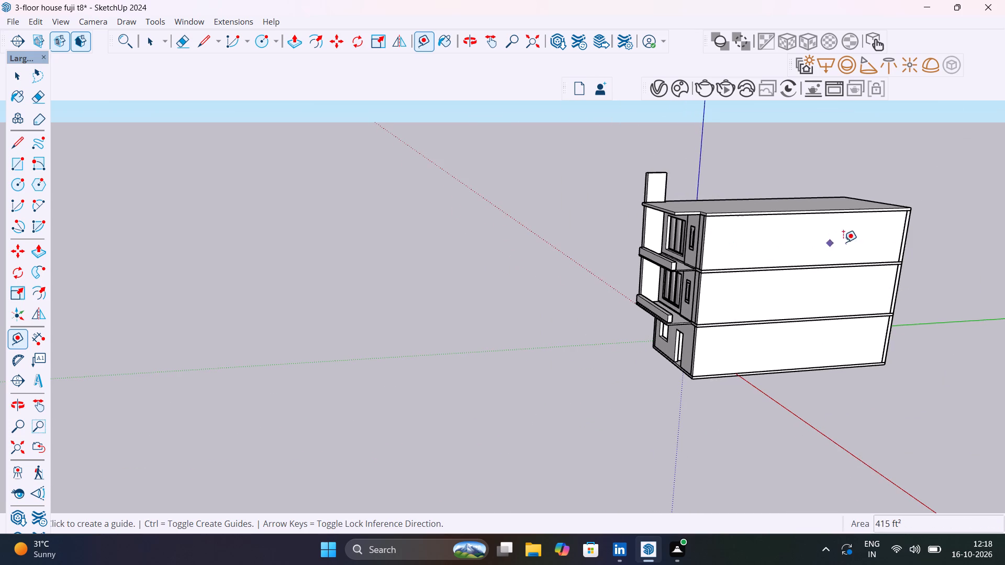
{"action": "left_click", "coordinate": [909, 231]}
{"action": "scroll", "coordinate": [699, 221], "scroll_direction": "up", "scroll_amount": 6}
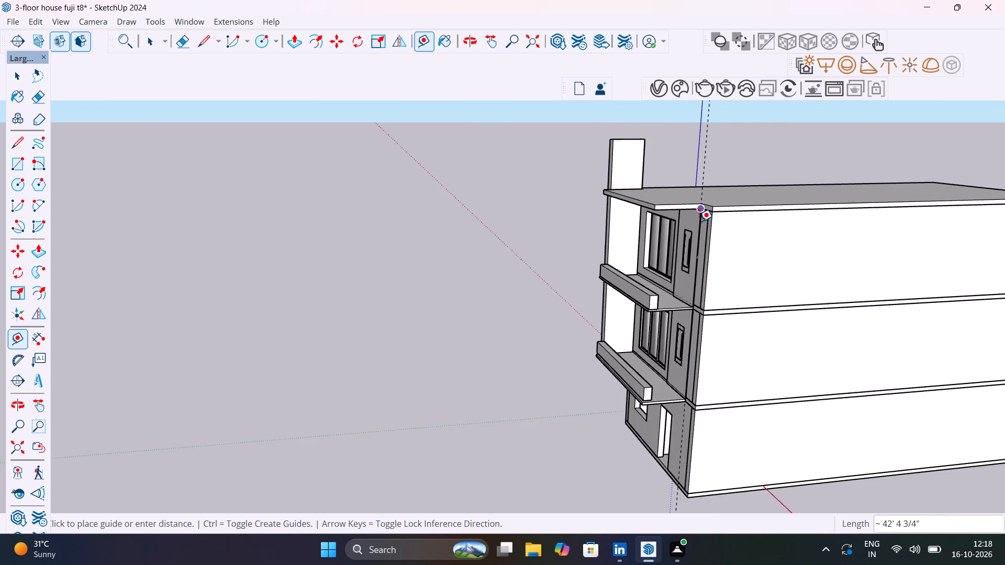
{"action": "scroll", "coordinate": [699, 221], "scroll_direction": "up", "scroll_amount": 11}
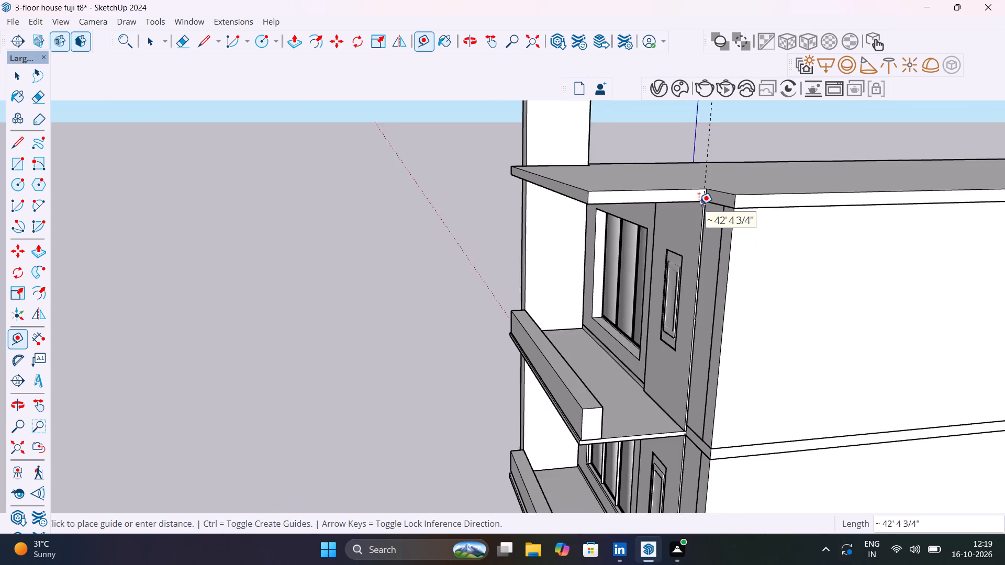
{"action": "scroll", "coordinate": [699, 205], "scroll_direction": "up", "scroll_amount": 7}
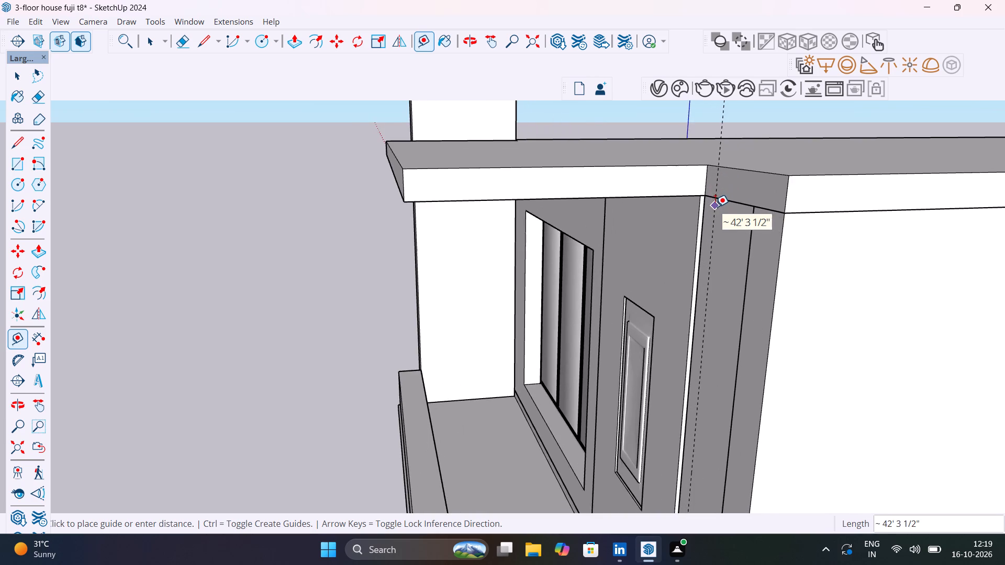
{"action": "scroll", "coordinate": [715, 207], "scroll_direction": "down", "scroll_amount": 9}
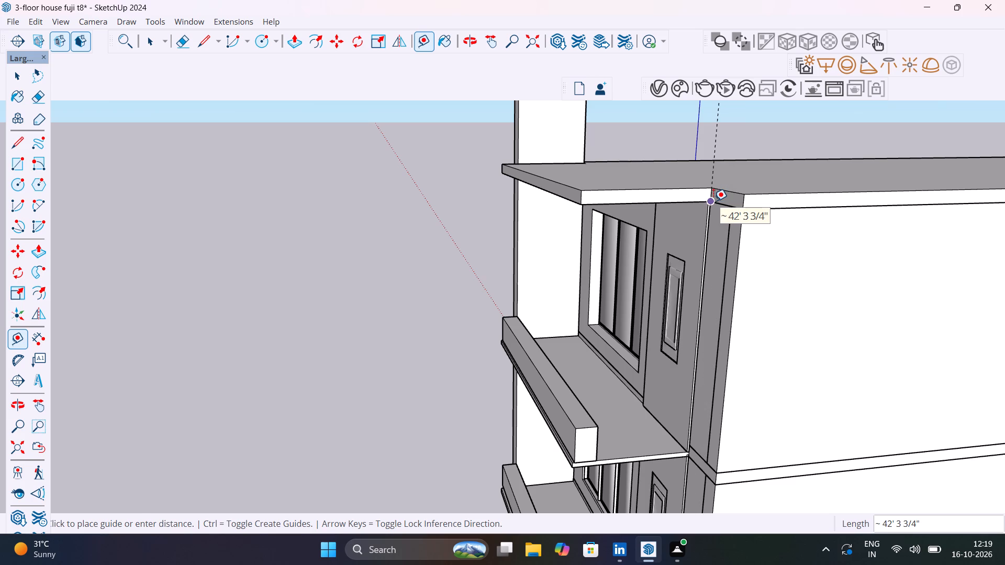
{"action": "left_click", "coordinate": [713, 201]}
Place a second vertical guide 1' 6 1/16" along red from the notch-corner guide, at the corner strip's dividing line.
{"action": "left_click", "coordinate": [712, 177]}
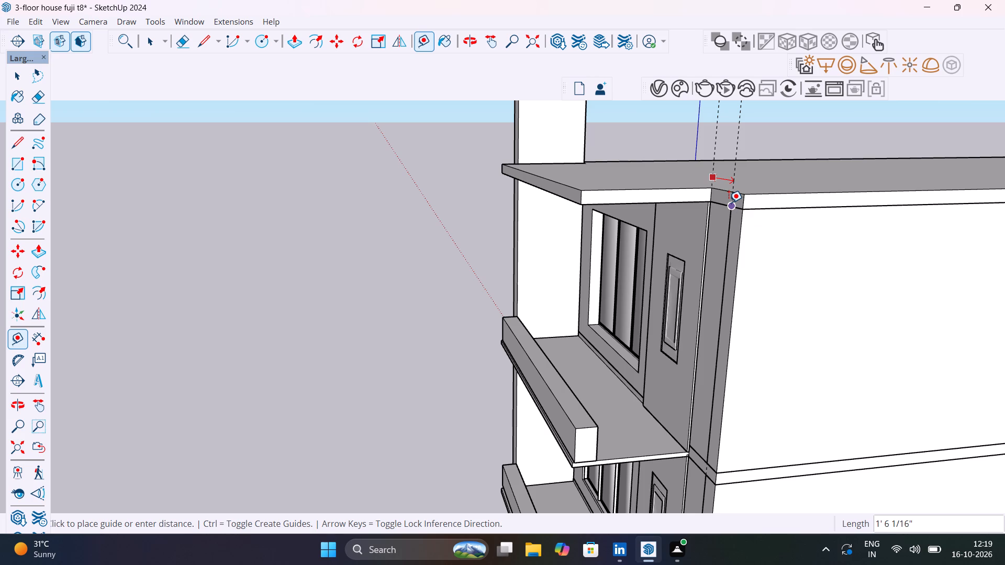
{"action": "left_click", "coordinate": [729, 202]}
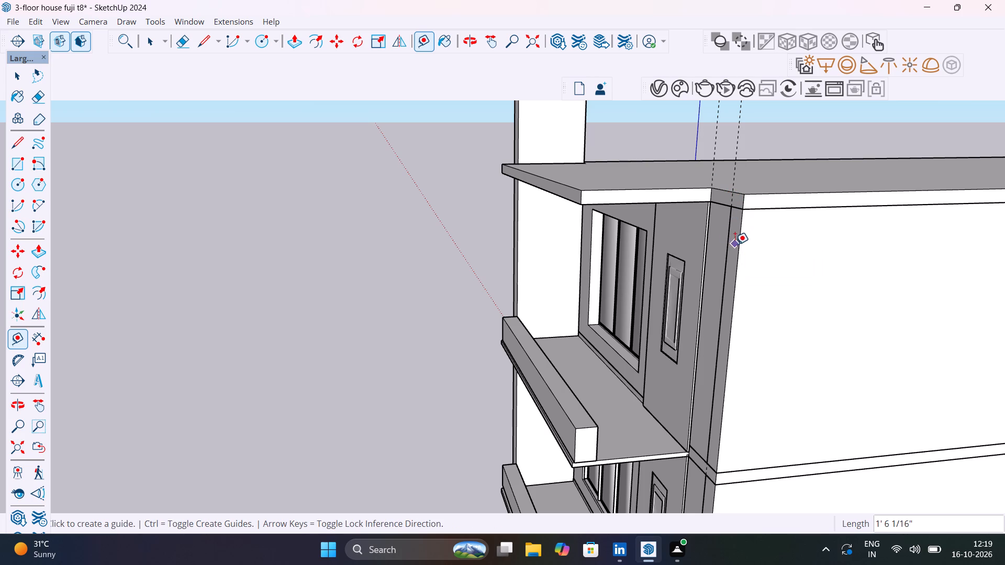
Place a vertical guide 2' 5" along green from the facade's vertical edge beside the corner strip, under the roof overhang.
{"action": "left_click", "coordinate": [717, 242]}
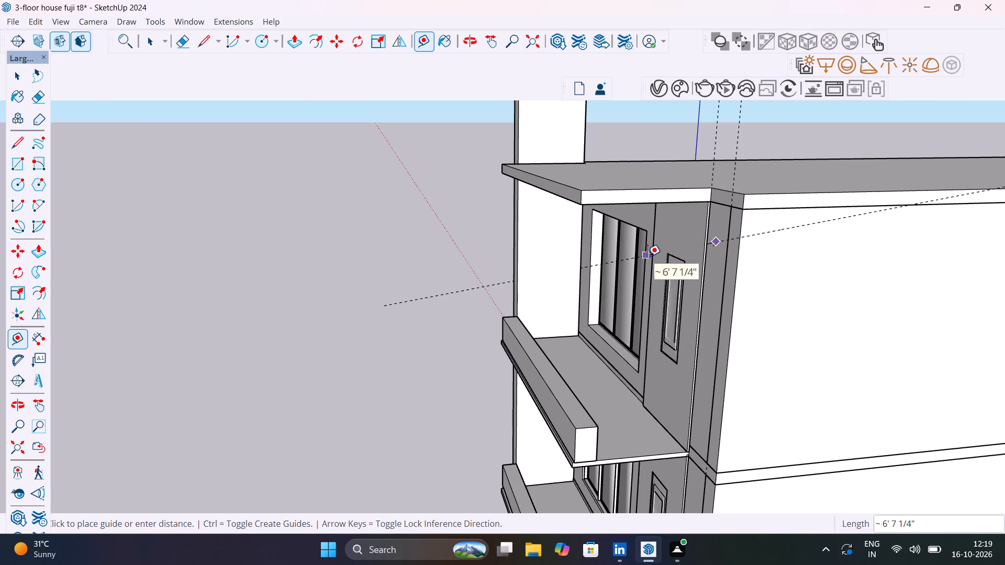
{"action": "key", "text": "Escape"}
{"action": "left_click", "coordinate": [708, 223]}
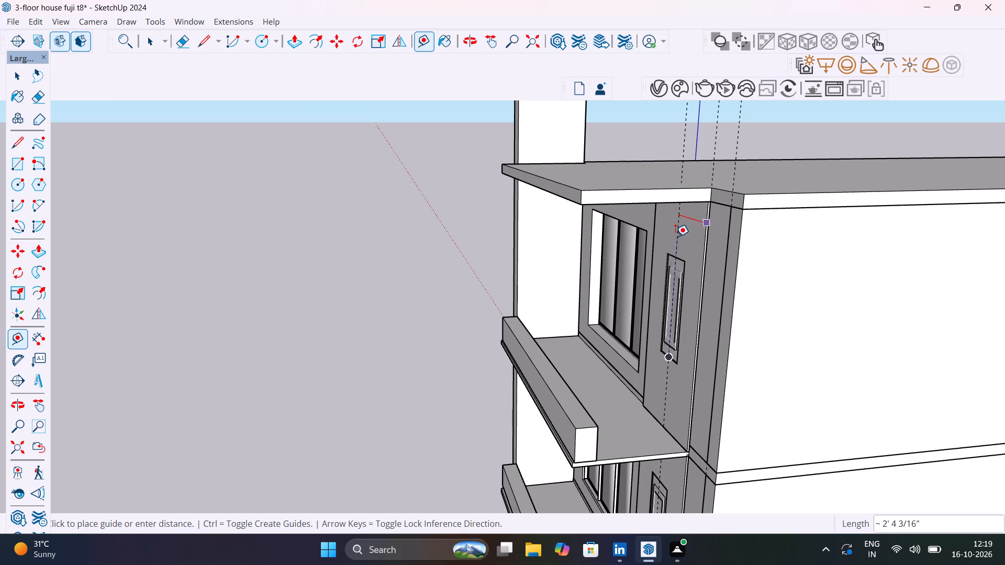
{"action": "scroll", "coordinate": [675, 236], "scroll_direction": "down", "scroll_amount": 4}
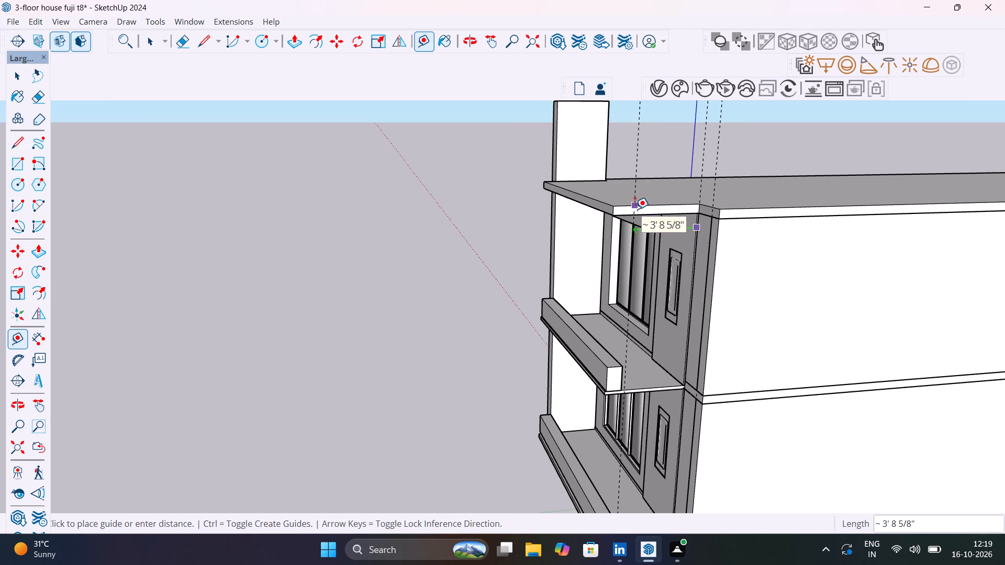
{"action": "scroll", "coordinate": [635, 209], "scroll_direction": "up", "scroll_amount": 4}
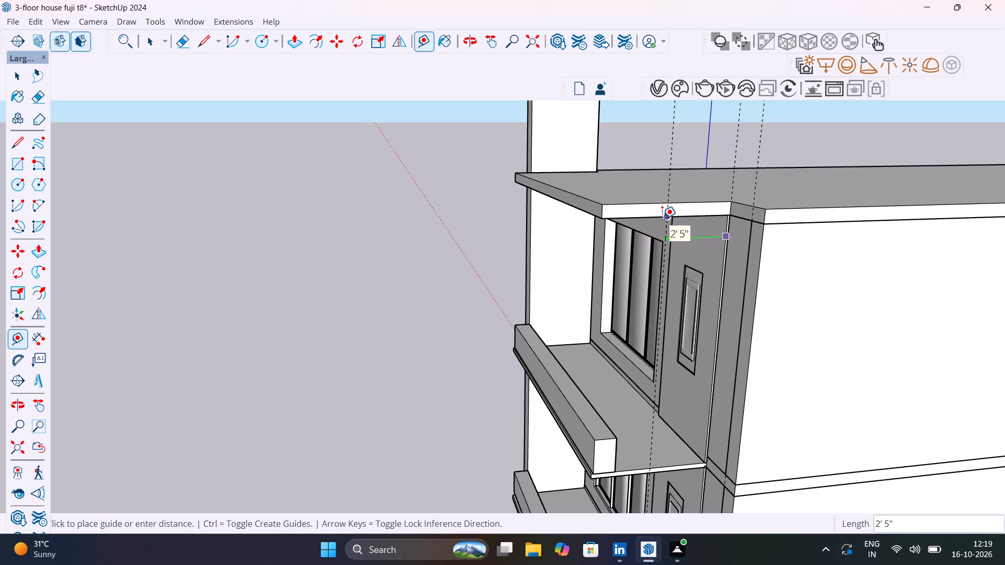
{"action": "left_click", "coordinate": [662, 218]}
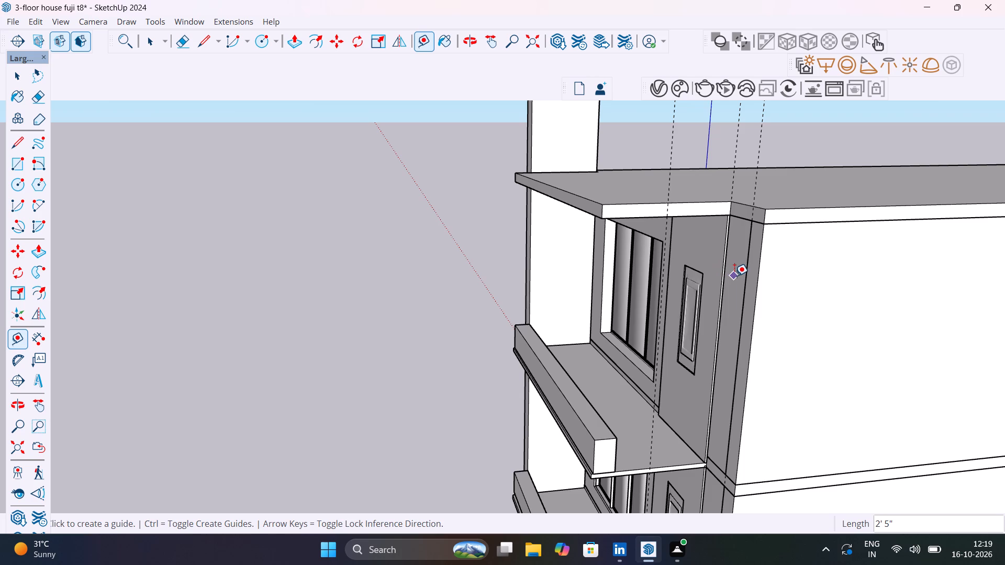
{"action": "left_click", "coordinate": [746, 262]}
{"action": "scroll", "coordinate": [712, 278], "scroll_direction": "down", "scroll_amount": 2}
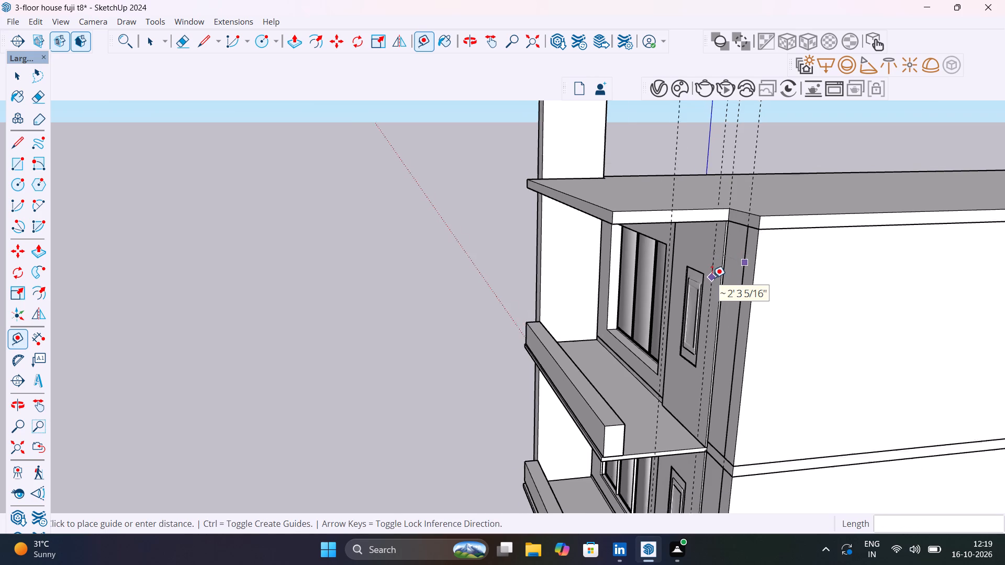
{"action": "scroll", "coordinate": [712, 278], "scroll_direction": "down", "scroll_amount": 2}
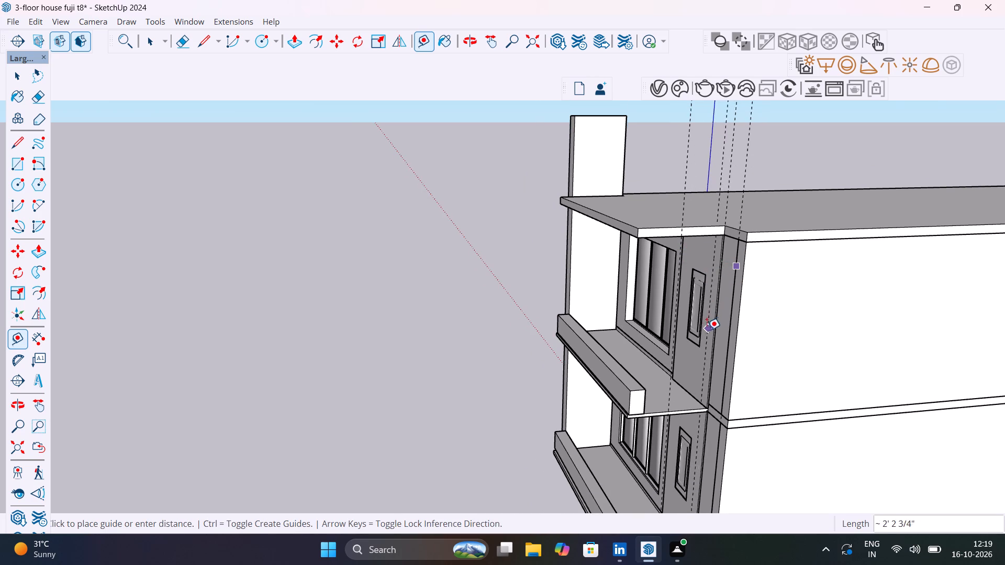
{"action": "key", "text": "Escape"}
Place a guide along the top-floor balcony, 1' 6" from the parapet's inner edge toward the facade, at the slab's open end.
{"action": "middle_click_drag", "start_coordinate": [703, 360], "coordinate": [694, 257], "text": "shift"}
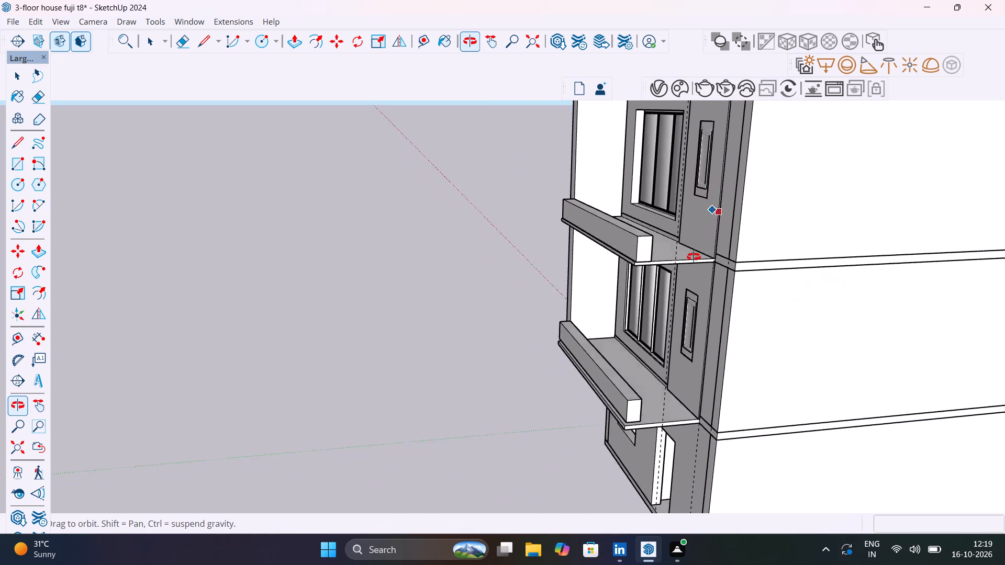
{"action": "middle_click_drag", "start_coordinate": [694, 257], "coordinate": [690, 318], "text": "shift"}
{"action": "scroll", "coordinate": [711, 360], "scroll_direction": "up", "scroll_amount": 9}
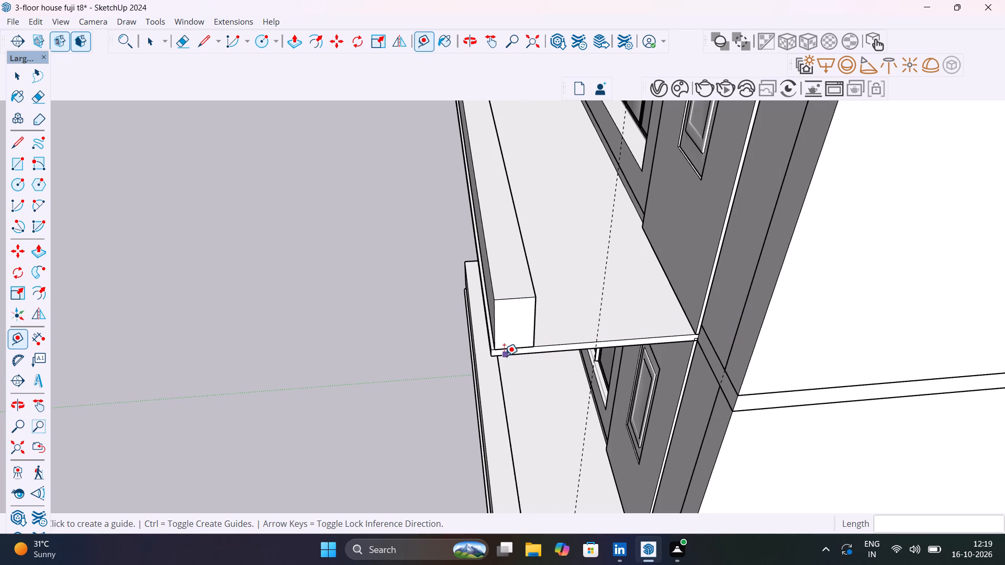
{"action": "scroll", "coordinate": [543, 350], "scroll_direction": "down", "scroll_amount": 7}
{"action": "middle_click_drag", "start_coordinate": [569, 360], "coordinate": [569, 356]}
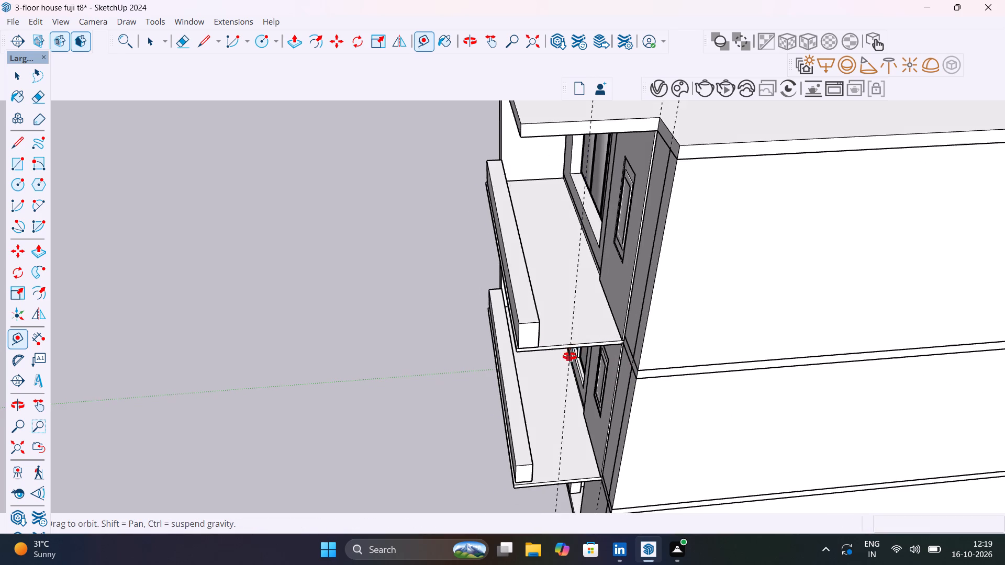
{"action": "middle_click_drag", "start_coordinate": [569, 356], "coordinate": [536, 293]}
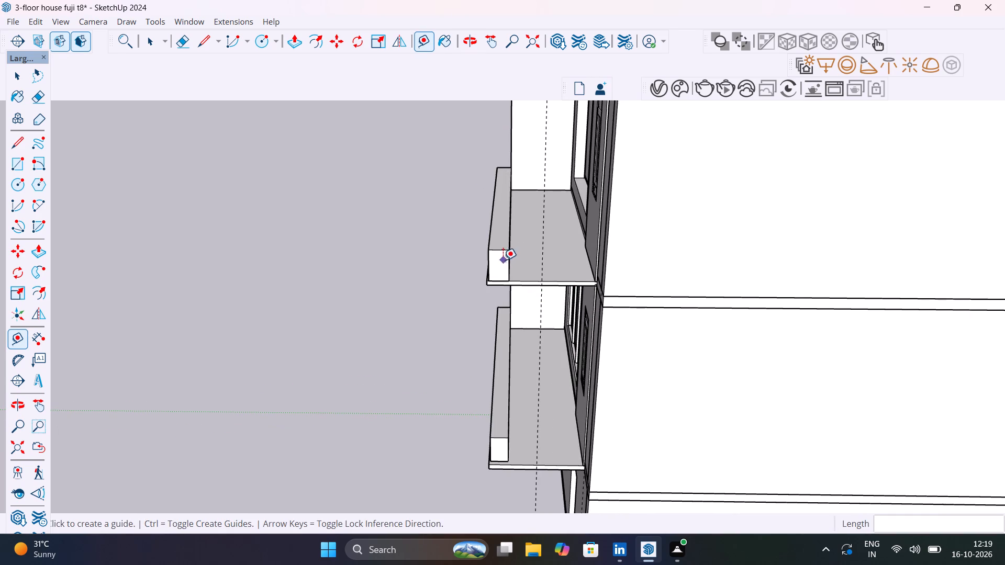
{"action": "scroll", "coordinate": [513, 256], "scroll_direction": "up", "scroll_amount": 10}
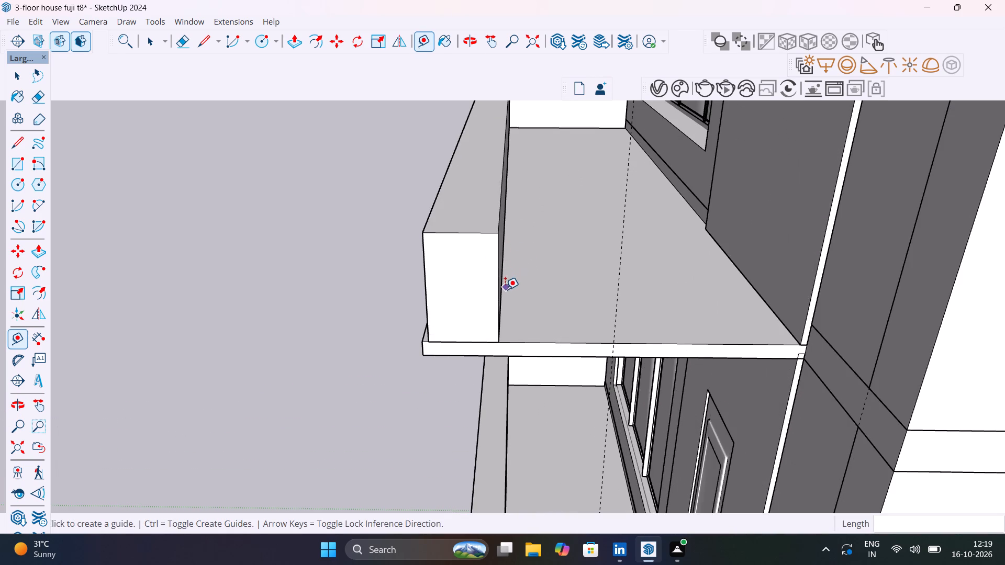
{"action": "left_click", "coordinate": [505, 290]}
{"action": "scroll", "coordinate": [585, 290], "scroll_direction": "down", "scroll_amount": 7}
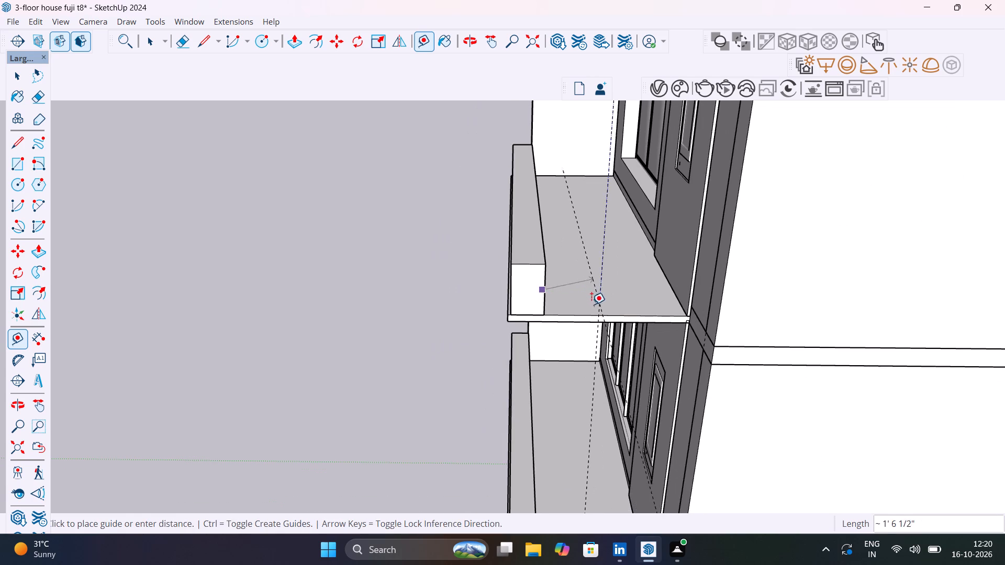
{"action": "scroll", "coordinate": [595, 313], "scroll_direction": "up", "scroll_amount": 5}
{"action": "middle_click_drag", "start_coordinate": [637, 313], "coordinate": [679, 292]}
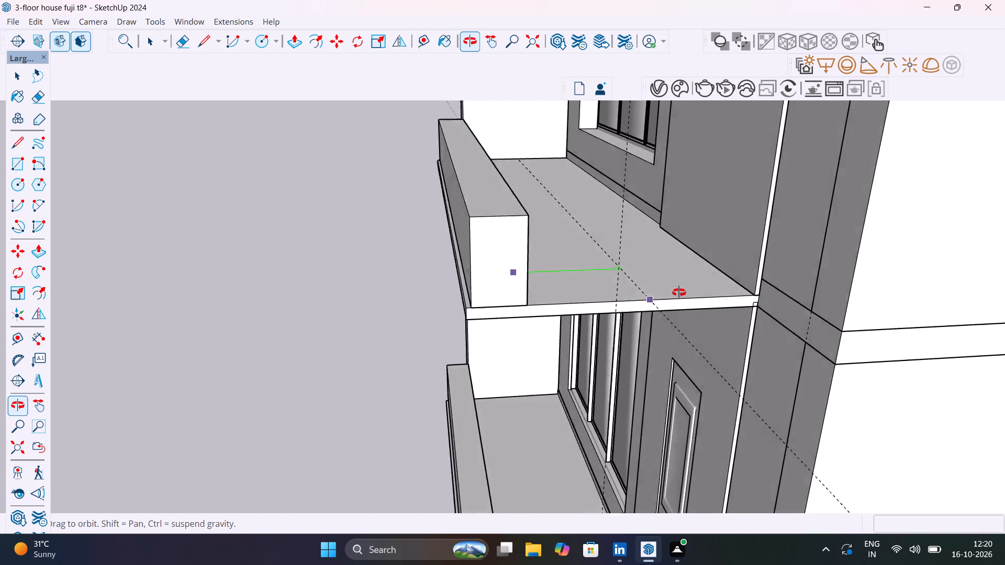
{"action": "middle_click_drag", "start_coordinate": [679, 292], "coordinate": [706, 282]}
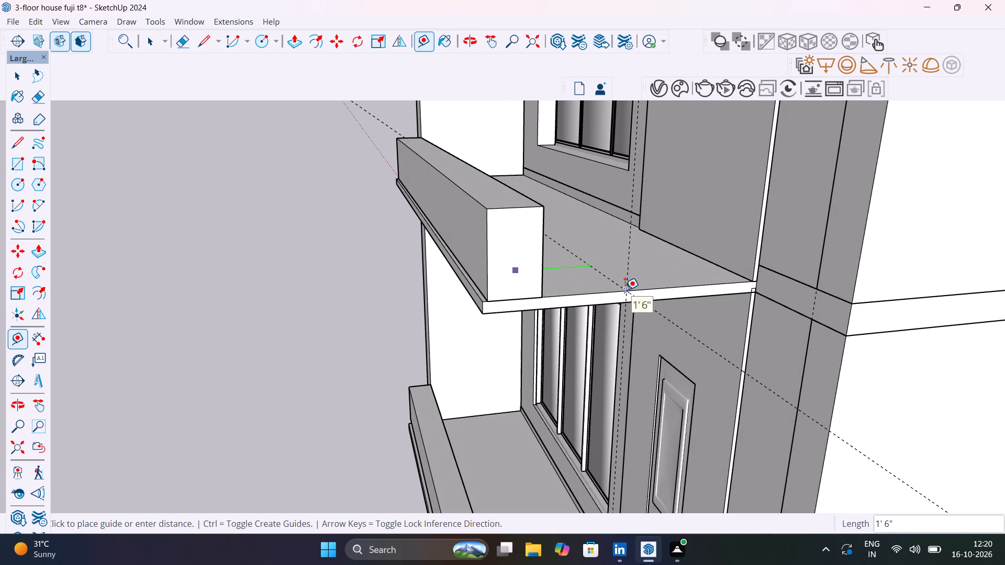
{"action": "left_click", "coordinate": [625, 290]}
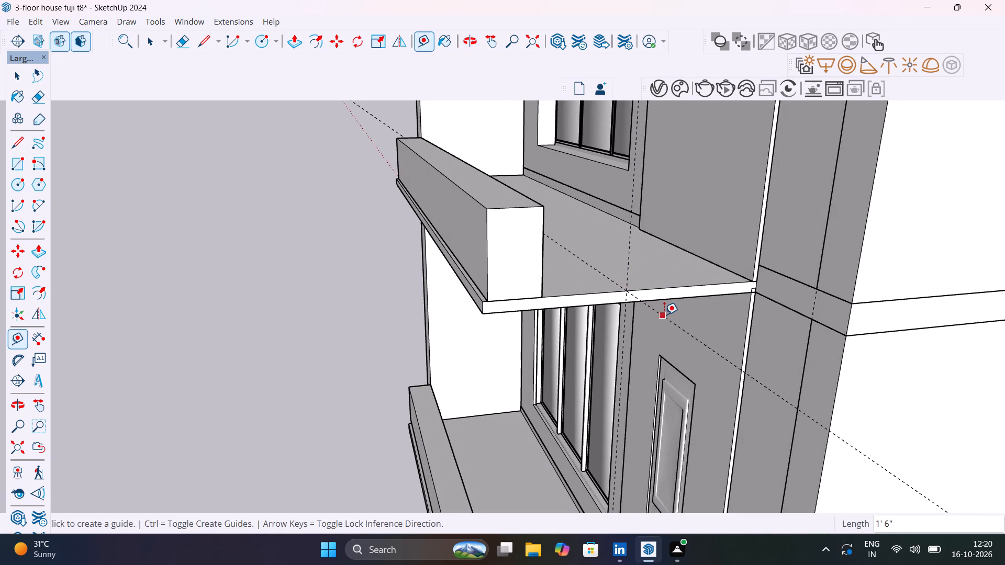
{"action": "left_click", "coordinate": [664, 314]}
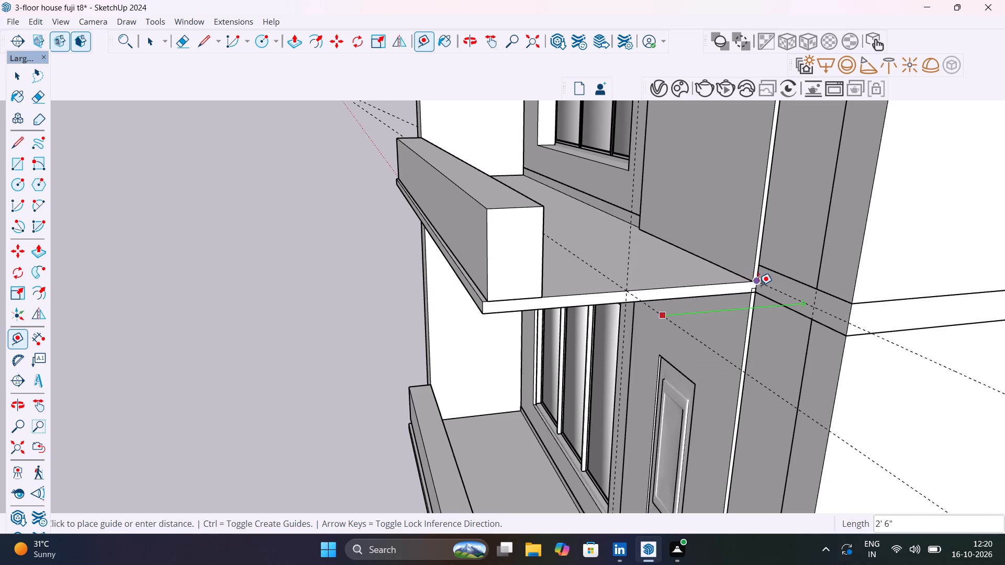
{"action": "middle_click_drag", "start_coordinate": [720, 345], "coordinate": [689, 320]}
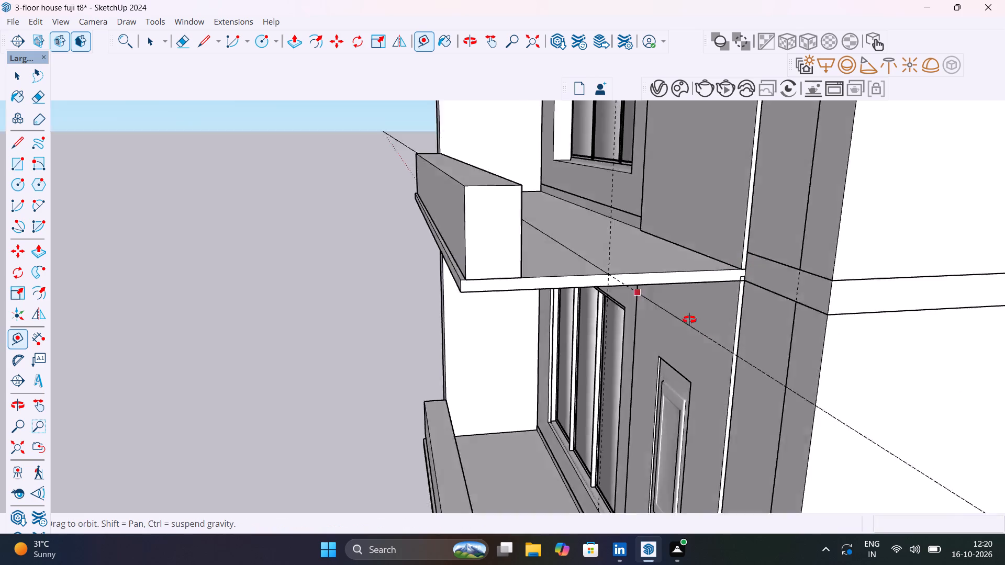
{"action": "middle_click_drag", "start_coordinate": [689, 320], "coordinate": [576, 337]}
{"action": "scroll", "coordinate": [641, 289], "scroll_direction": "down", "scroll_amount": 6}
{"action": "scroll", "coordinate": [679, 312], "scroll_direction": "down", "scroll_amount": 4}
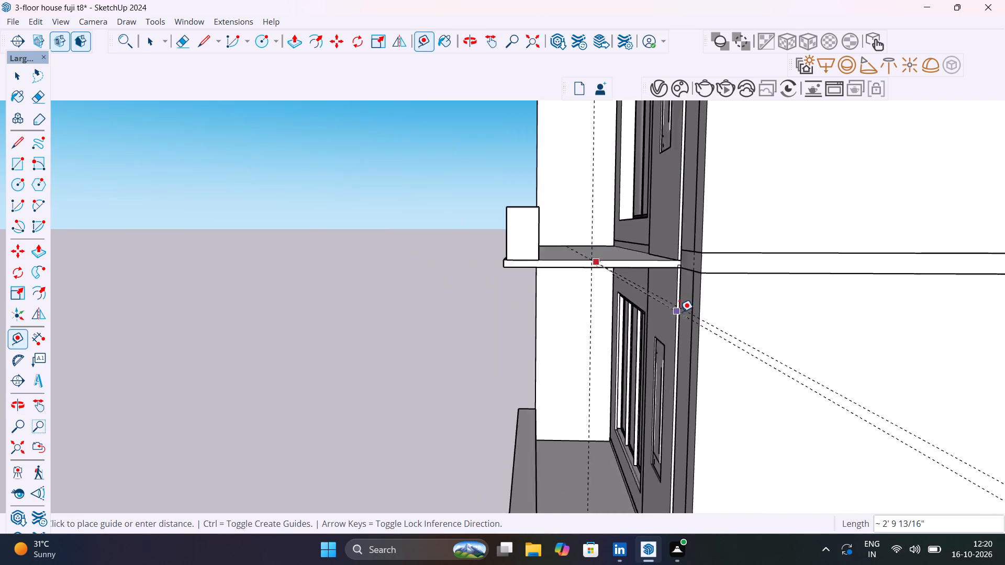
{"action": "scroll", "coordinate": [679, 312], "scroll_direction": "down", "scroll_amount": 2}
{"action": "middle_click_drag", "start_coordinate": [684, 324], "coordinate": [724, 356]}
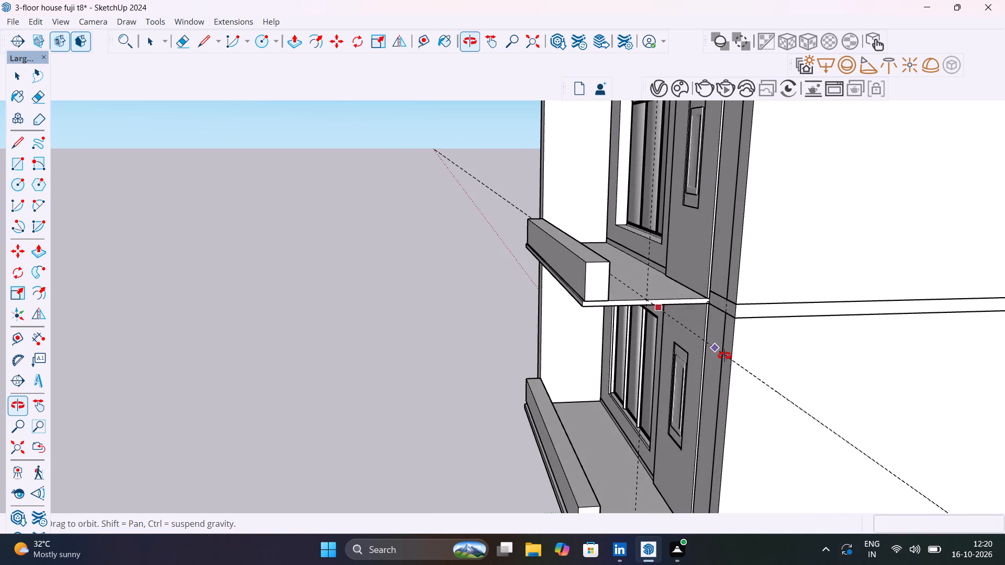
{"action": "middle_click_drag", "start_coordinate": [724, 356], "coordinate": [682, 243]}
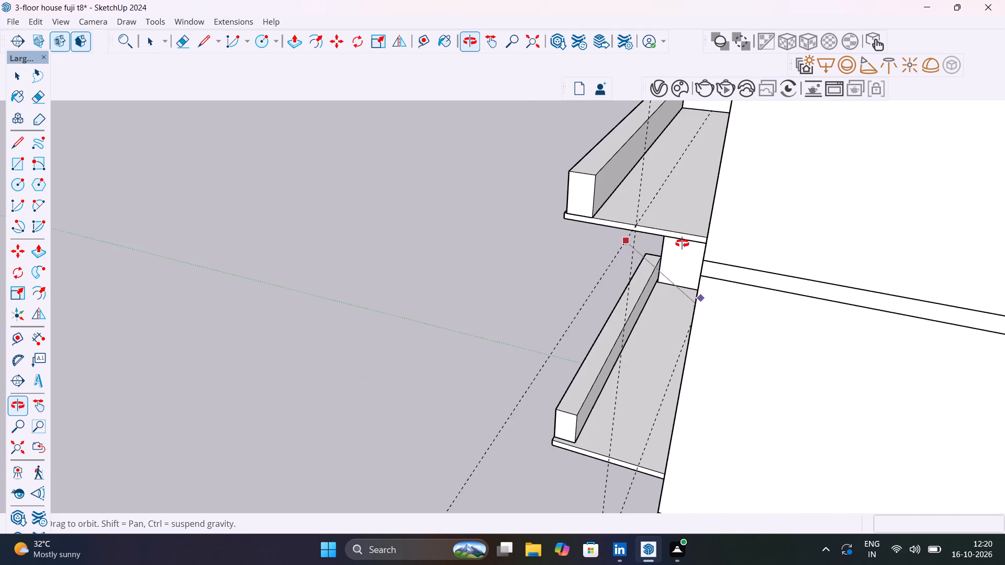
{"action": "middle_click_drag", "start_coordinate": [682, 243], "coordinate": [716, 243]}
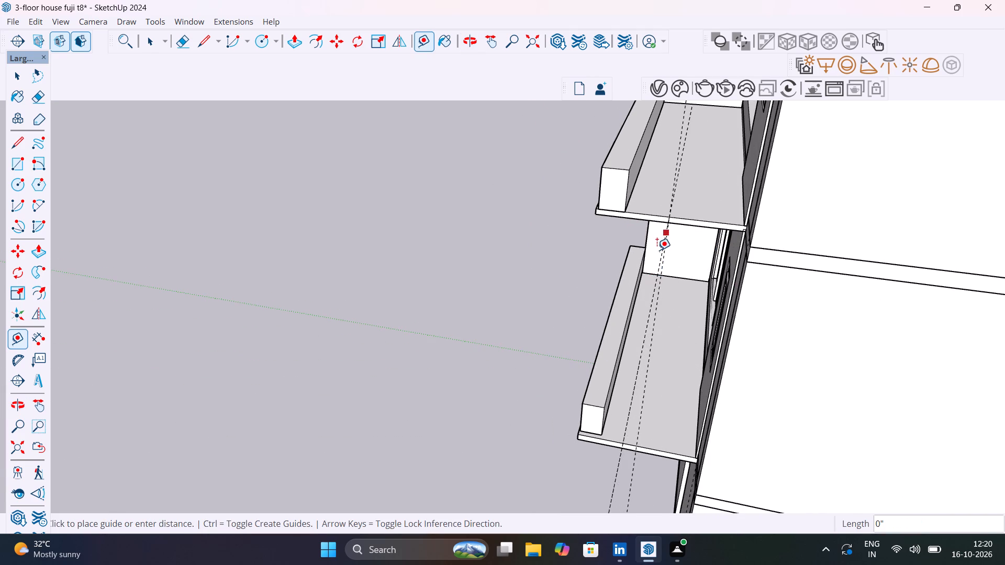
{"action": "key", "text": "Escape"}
Place a parallel guide 2' 6" along green from the balcony's lengthwise guide, at the slab's corner against the facade.
{"action": "middle_click_drag", "start_coordinate": [661, 307], "coordinate": [707, 272]}
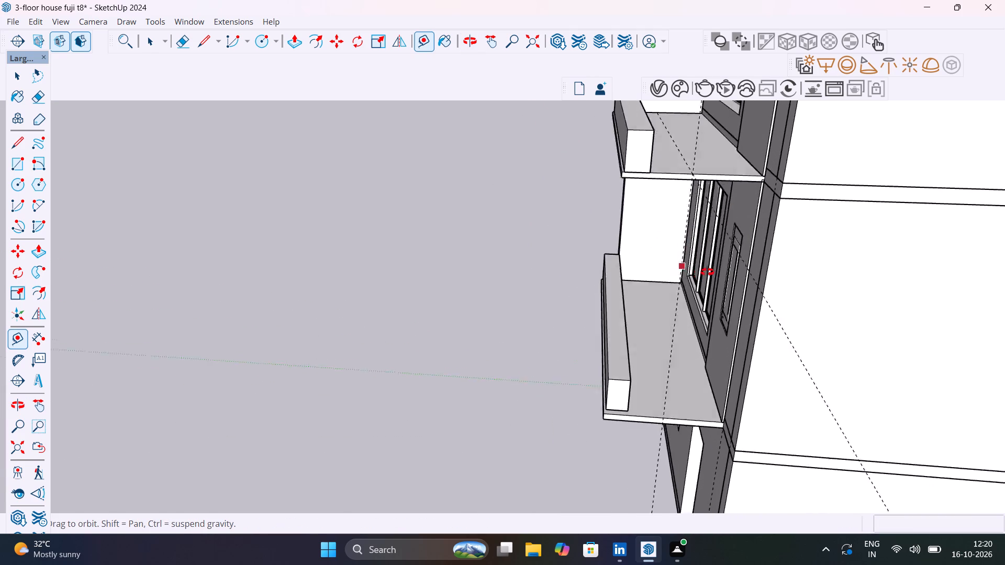
{"action": "middle_click_drag", "start_coordinate": [707, 272], "coordinate": [741, 354]}
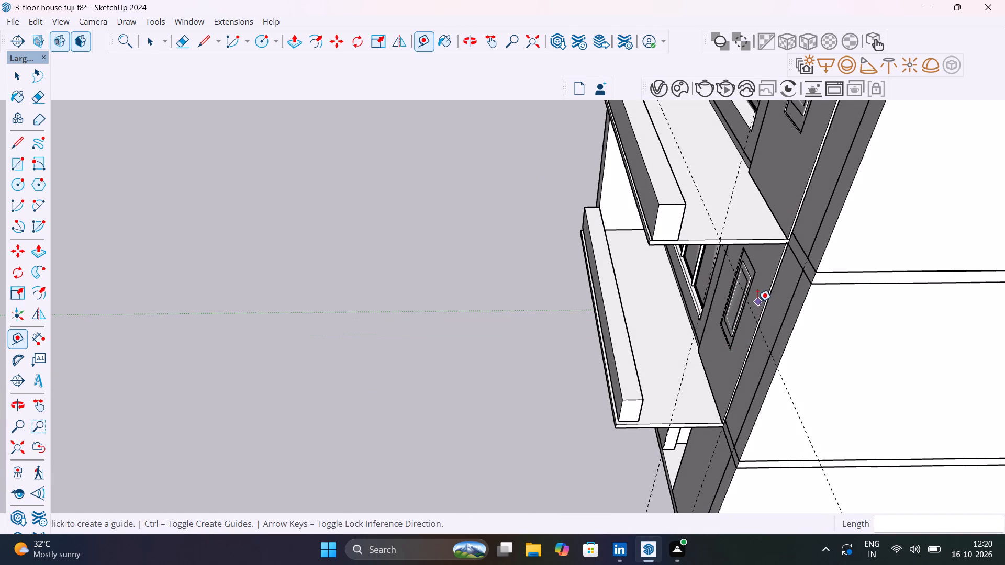
{"action": "left_click", "coordinate": [750, 306]}
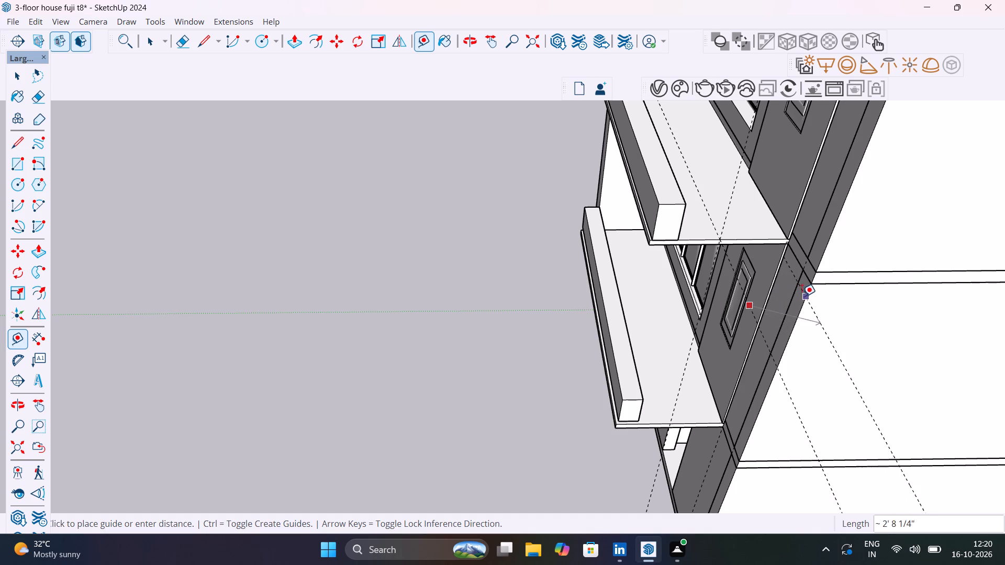
{"action": "middle_click_drag", "start_coordinate": [810, 293], "coordinate": [740, 239]}
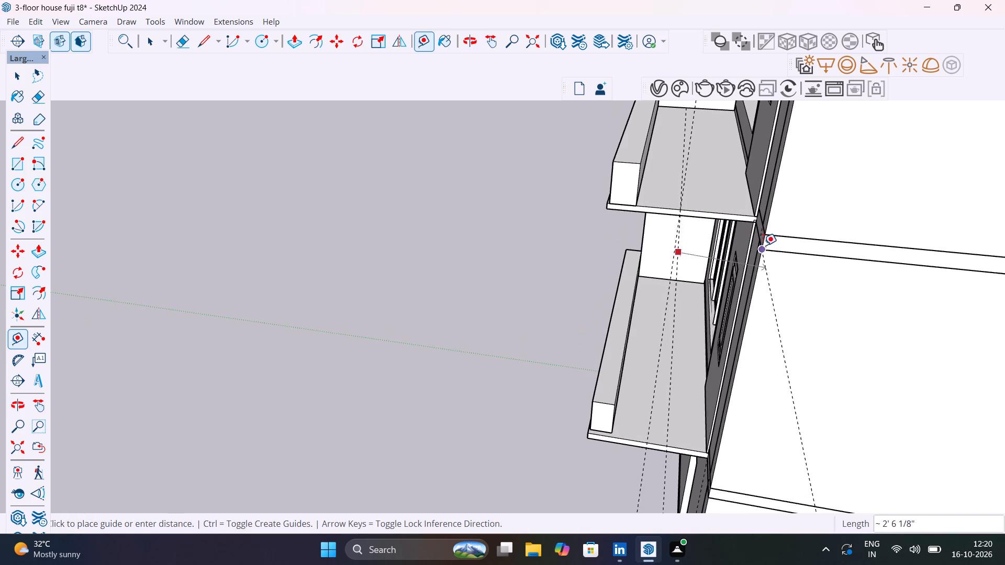
{"action": "key", "text": "Right"}
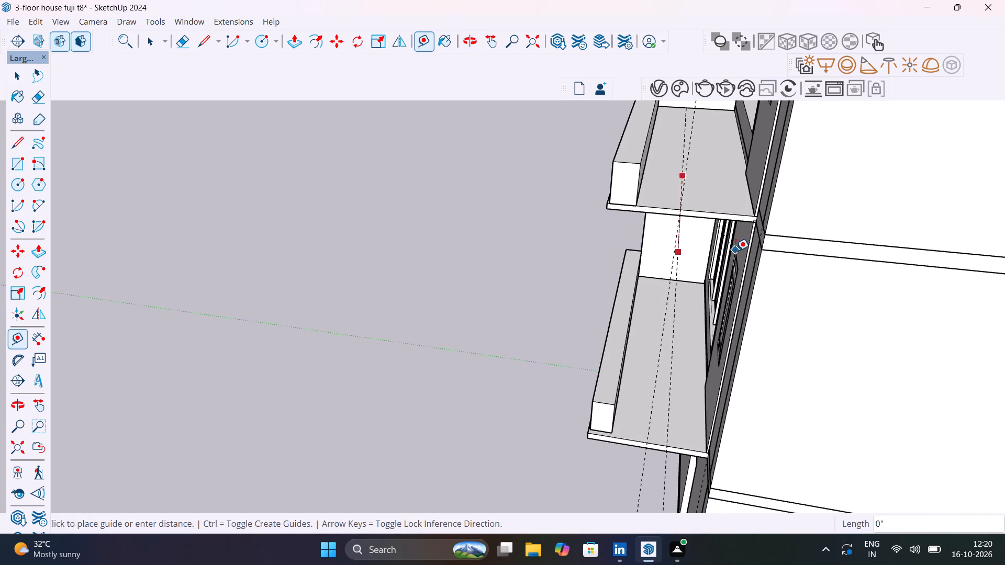
{"action": "key", "text": "Left"}
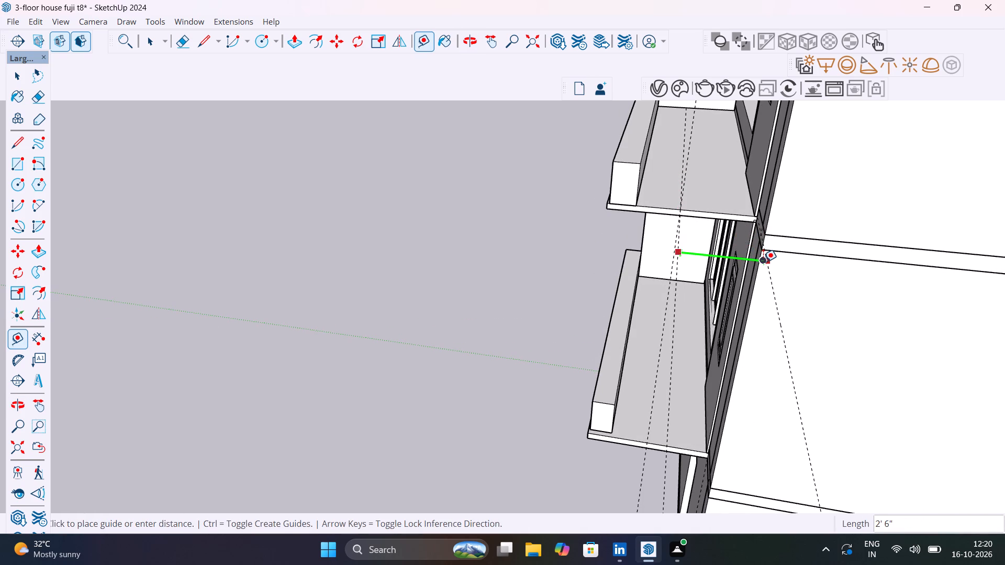
{"action": "middle_click_drag", "start_coordinate": [764, 262], "coordinate": [875, 289]}
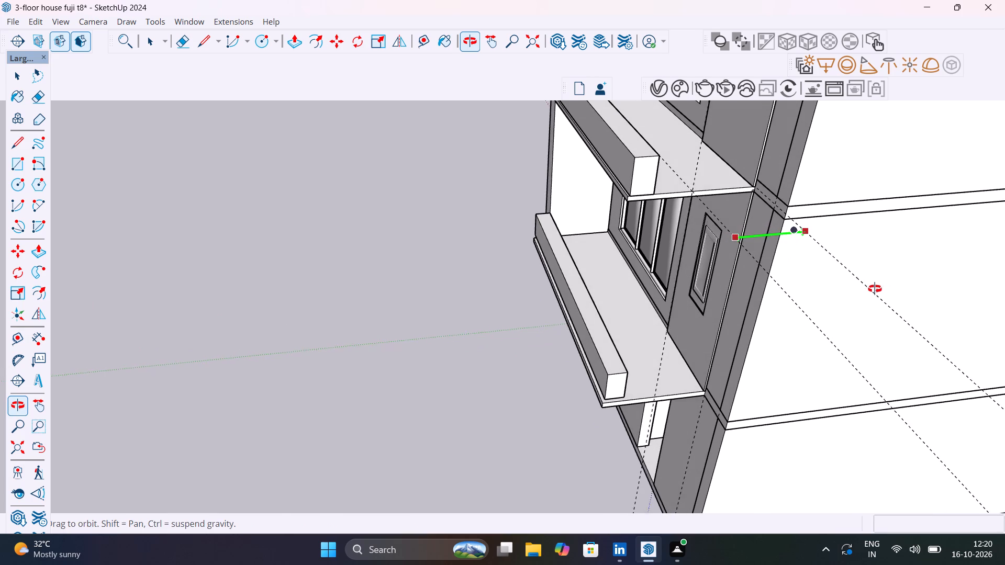
{"action": "middle_click_drag", "start_coordinate": [875, 289], "coordinate": [876, 289]}
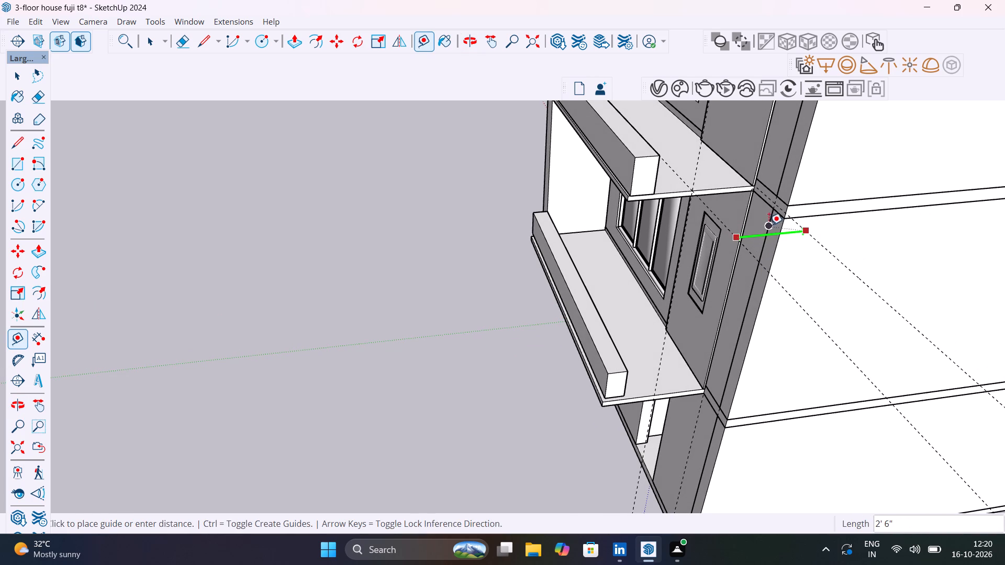
{"action": "scroll", "coordinate": [776, 213], "scroll_direction": "up", "scroll_amount": 8}
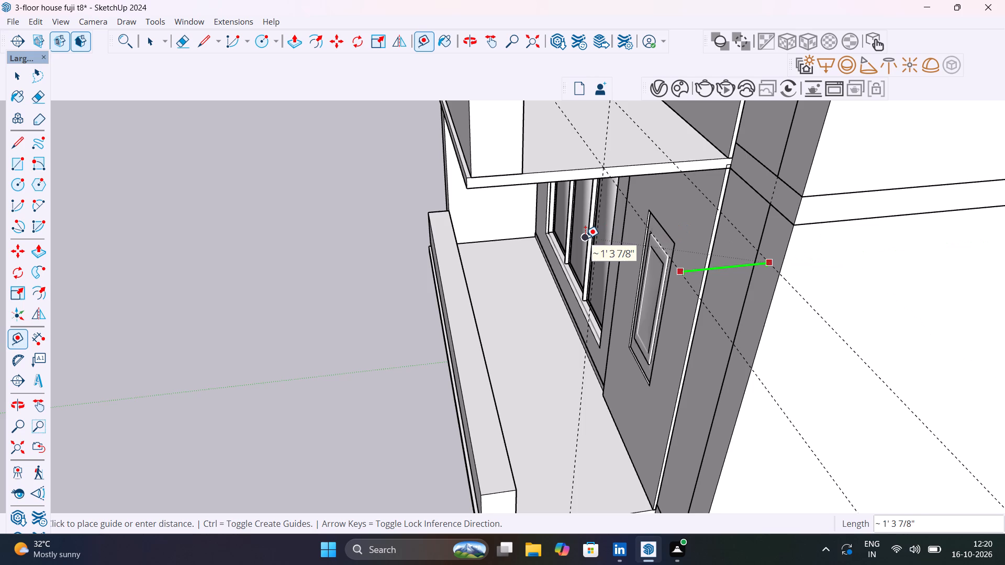
{"action": "key", "text": "Up"}
{"action": "key", "text": "Left"}
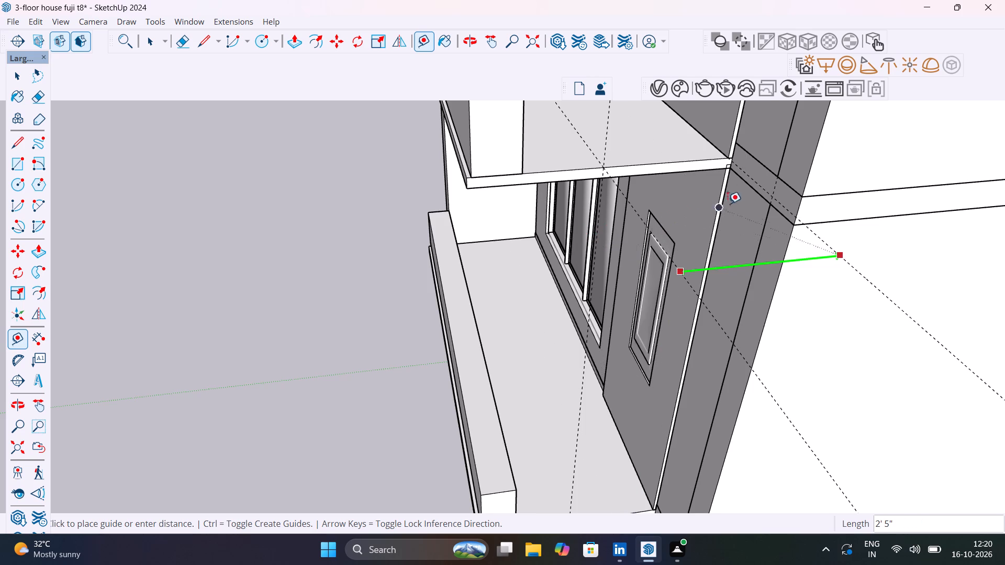
{"action": "left_click", "coordinate": [778, 197]}
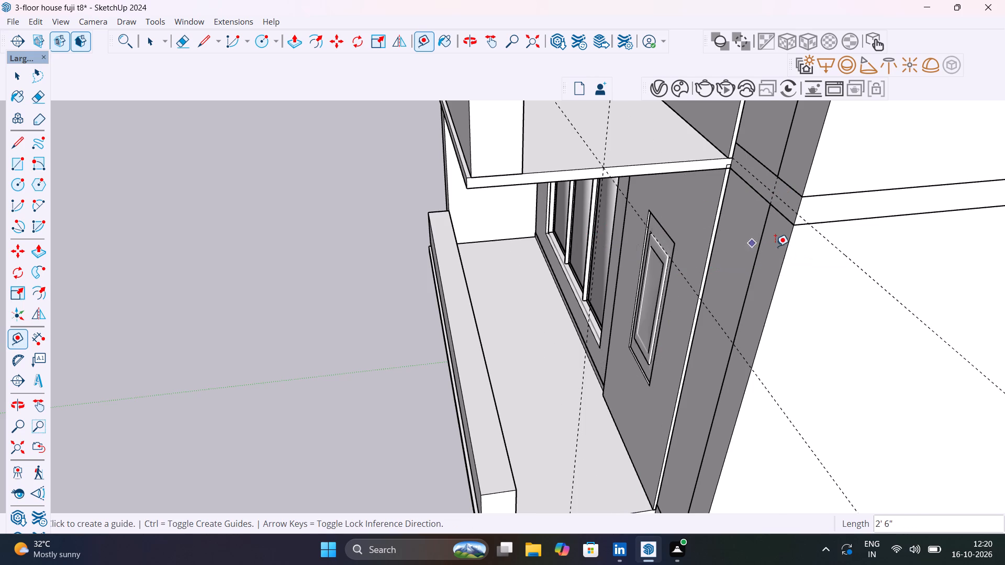
Place a guide about 1' 6 1/4" along red from the balcony slab's end edge, at the corner strip's dividing line.
{"action": "scroll", "coordinate": [778, 244], "scroll_direction": "down", "scroll_amount": 6}
{"action": "middle_click_drag", "start_coordinate": [817, 258], "coordinate": [980, 266]}
{"action": "middle_click_drag", "start_coordinate": [659, 245], "coordinate": [661, 349], "text": "shift"}
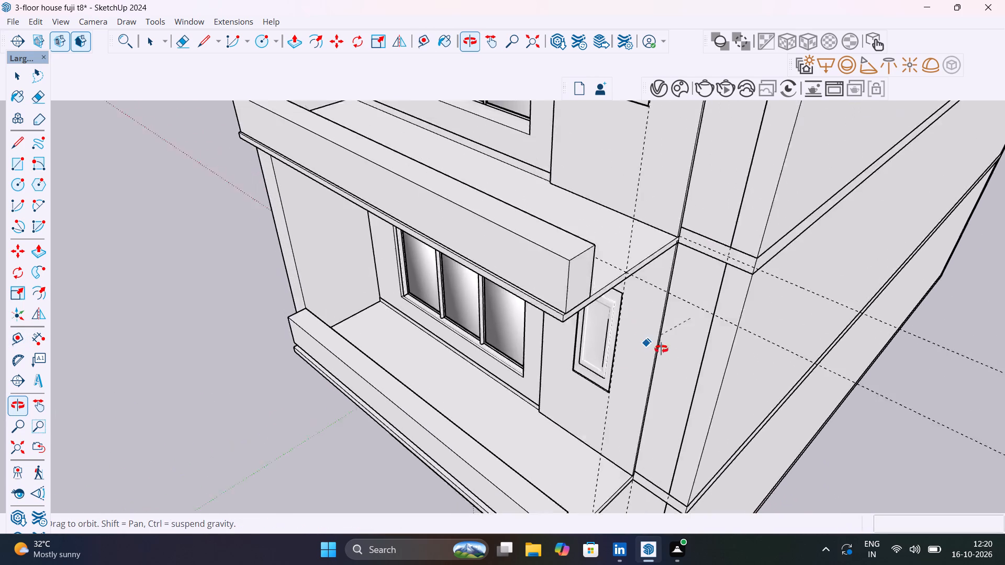
{"action": "middle_click_drag", "start_coordinate": [661, 349], "coordinate": [617, 391], "text": "shift"}
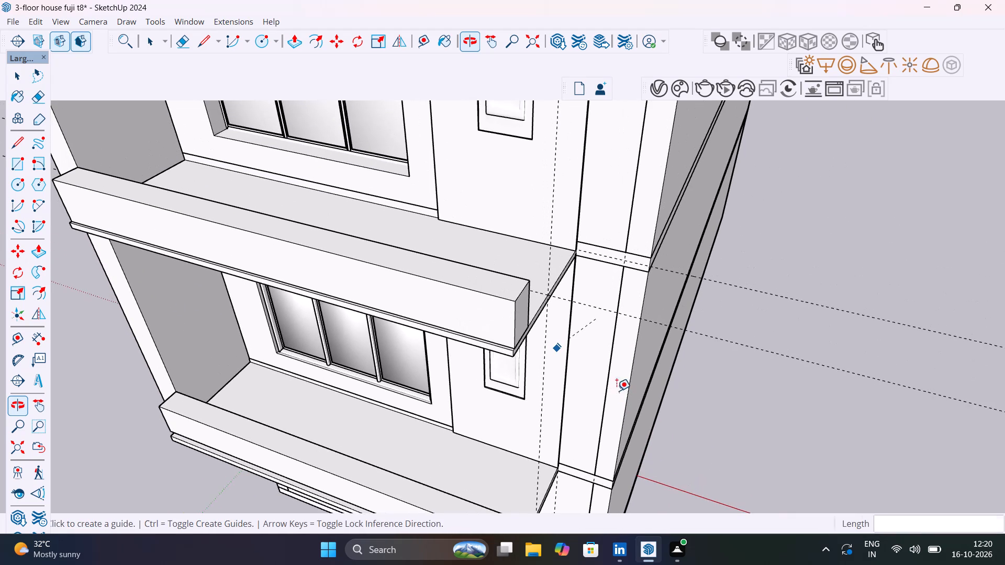
{"action": "left_click", "coordinate": [562, 287]}
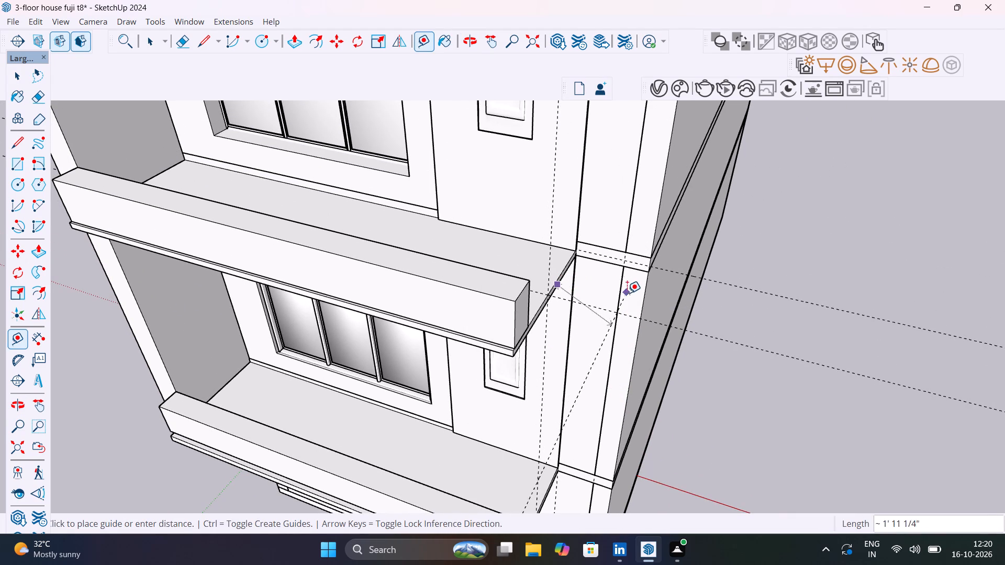
{"action": "scroll", "coordinate": [624, 262], "scroll_direction": "up", "scroll_amount": 9}
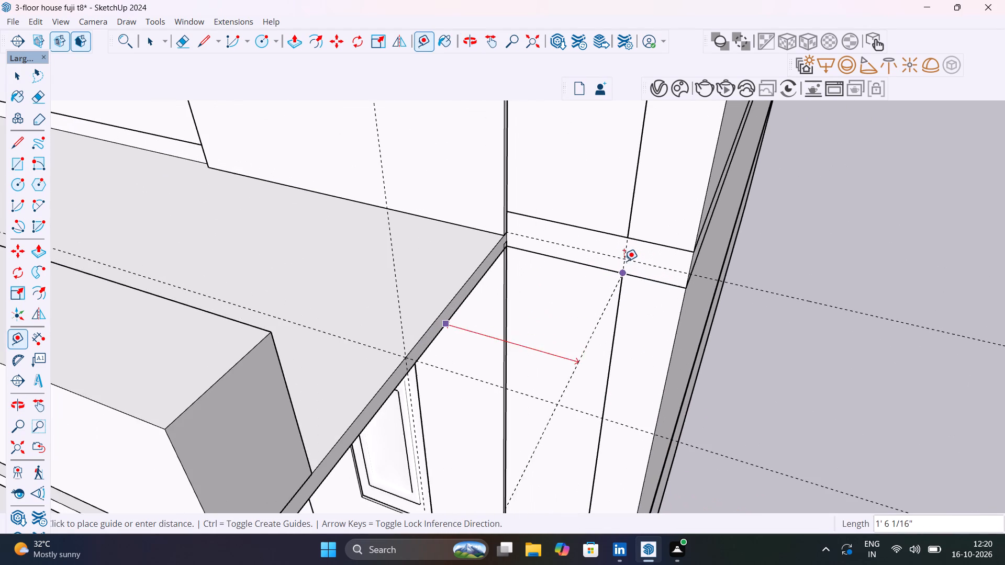
{"action": "left_click", "coordinate": [626, 256]}
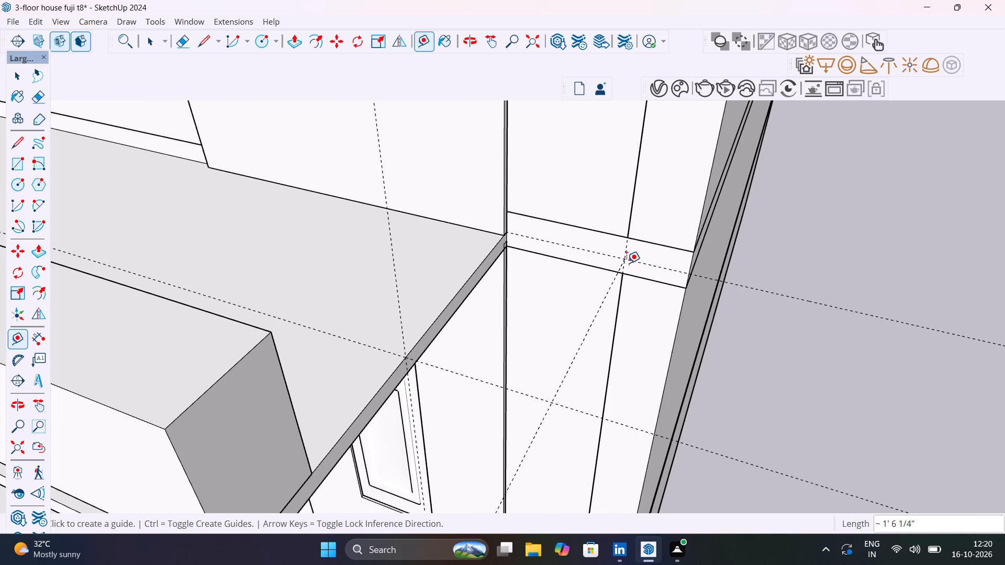
Draw a horizontal rectangle about 1' 3 13/16" by 2' 6" from the guide intersection on the corner strip to the balcony slab's end edge.
{"action": "scroll", "coordinate": [632, 281], "scroll_direction": "down", "scroll_amount": 11}
{"action": "key", "text": "space"}
{"action": "scroll", "coordinate": [632, 281], "scroll_direction": "down", "scroll_amount": 7}
{"action": "middle_click_drag", "start_coordinate": [660, 317], "coordinate": [544, 324]}
{"action": "scroll", "coordinate": [544, 325], "scroll_direction": "up", "scroll_amount": 11}
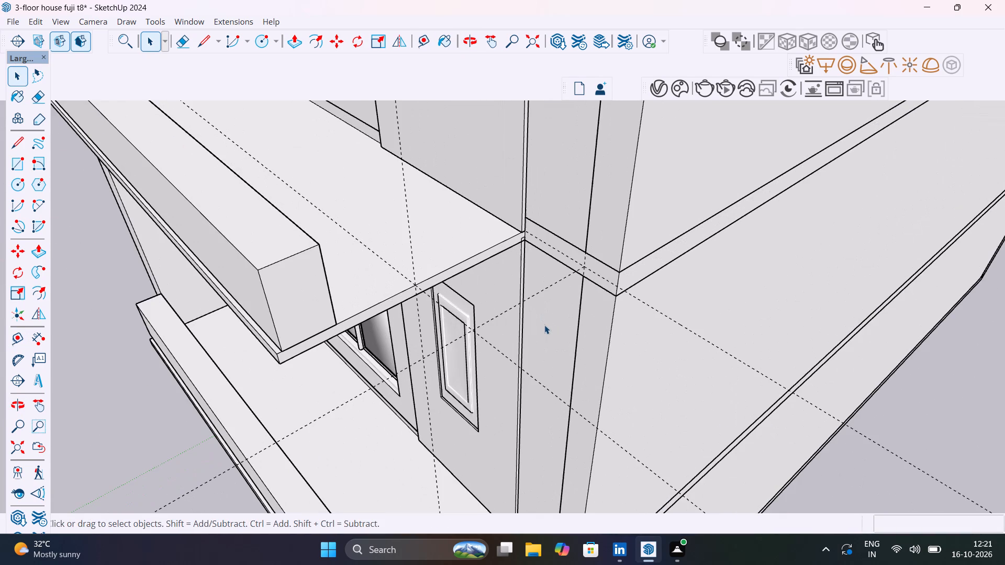
{"action": "middle_click_drag", "start_coordinate": [564, 325], "coordinate": [498, 338]}
{"action": "key", "text": "r"}
{"action": "left_click", "coordinate": [542, 289]}
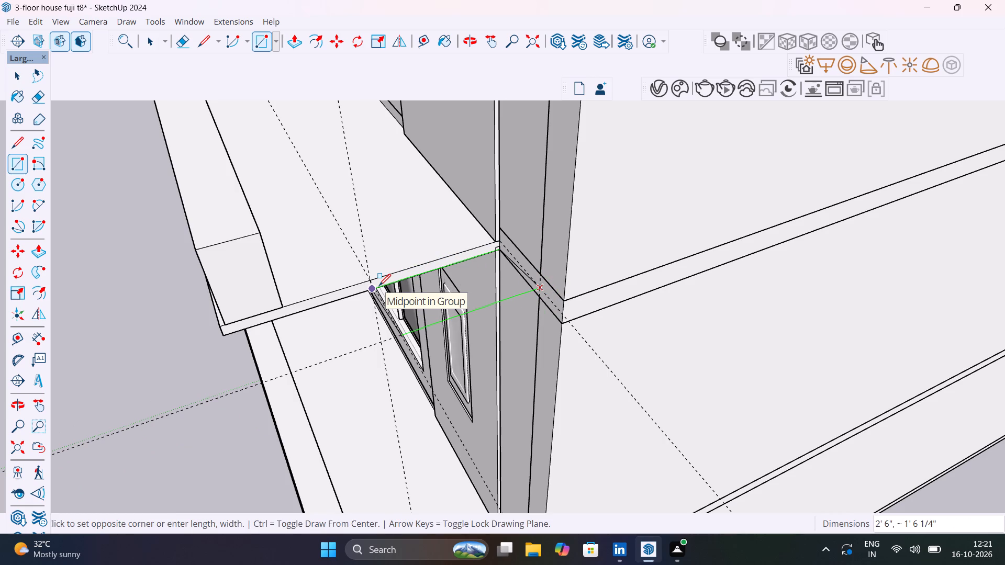
{"action": "scroll", "coordinate": [379, 286], "scroll_direction": "up", "scroll_amount": 9}
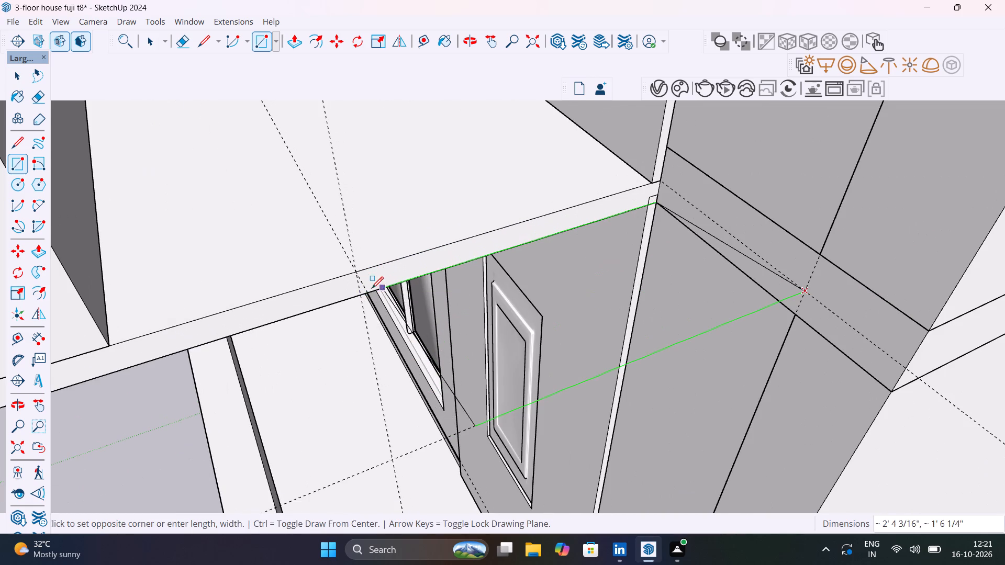
{"action": "left_click", "coordinate": [364, 289]}
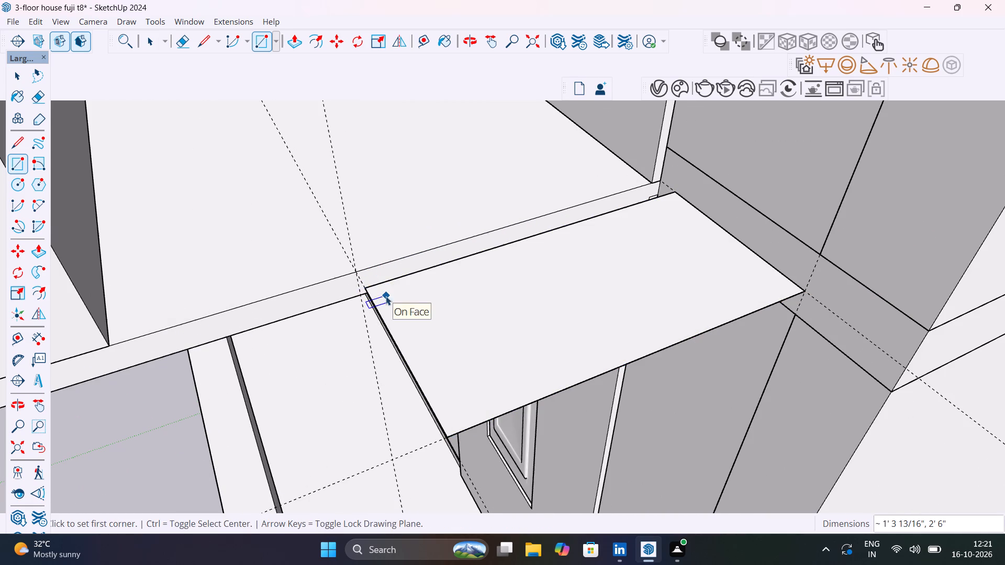
Undo the last rectangle drawn beside the balcony slab's end edge.
{"action": "key", "text": "space"}
{"action": "scroll", "coordinate": [386, 296], "scroll_direction": "down", "scroll_amount": 10}
{"action": "middle_click_drag", "start_coordinate": [388, 303], "coordinate": [688, 325]}
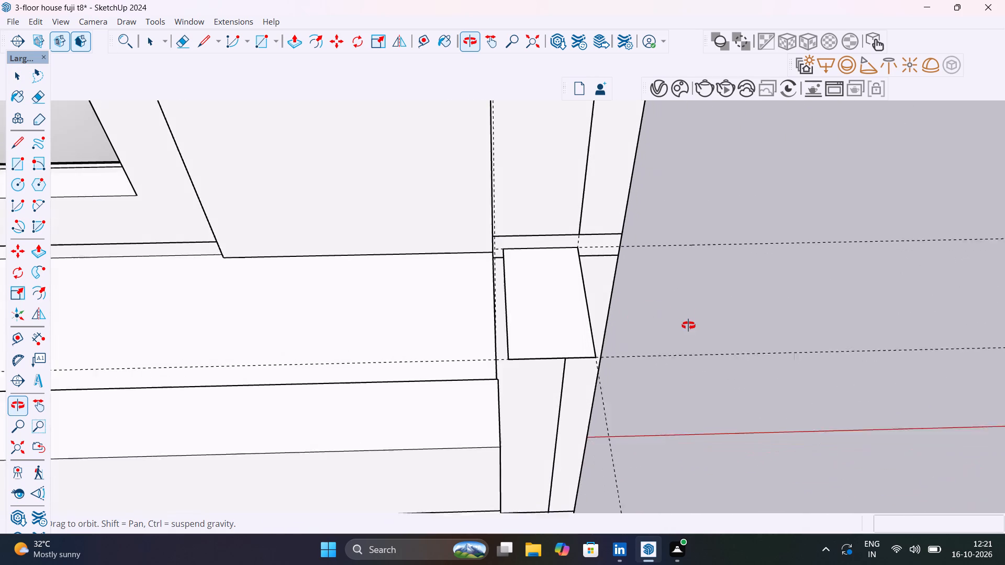
{"action": "middle_click_drag", "start_coordinate": [688, 325], "coordinate": [693, 326]}
{"action": "scroll", "coordinate": [530, 284], "scroll_direction": "up", "scroll_amount": 11}
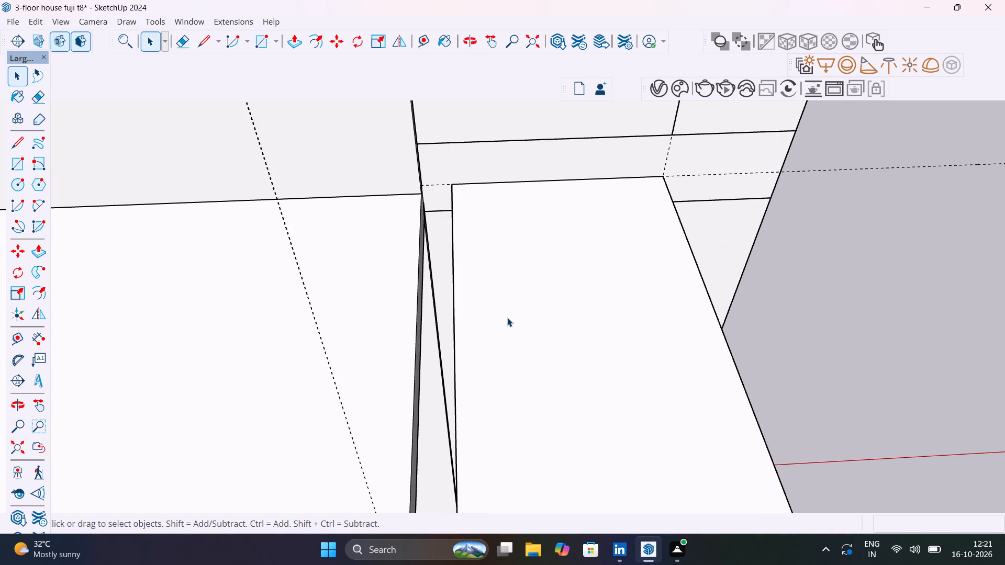
{"action": "middle_click_drag", "start_coordinate": [507, 318], "coordinate": [650, 258]}
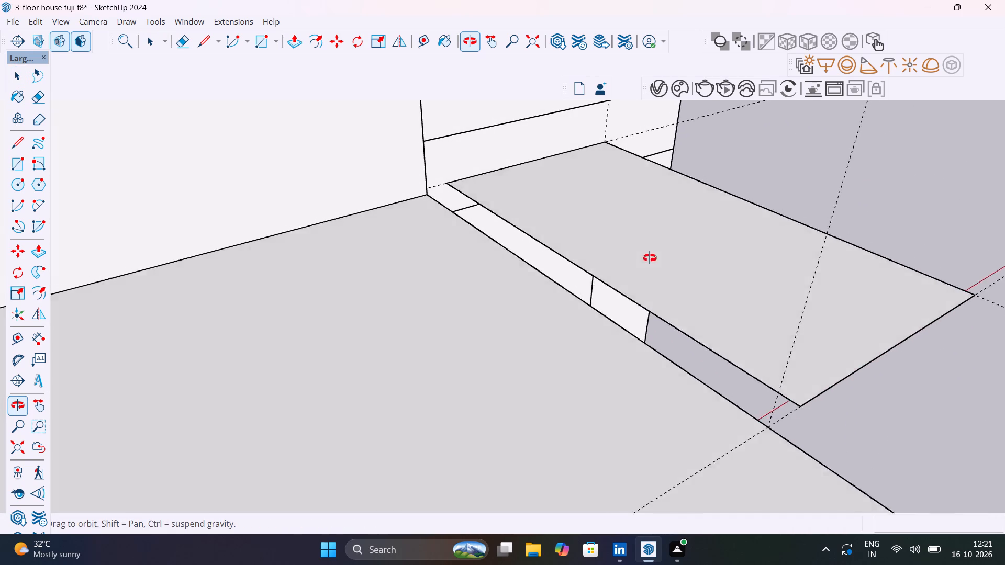
{"action": "middle_click_drag", "start_coordinate": [650, 258], "coordinate": [338, 301]}
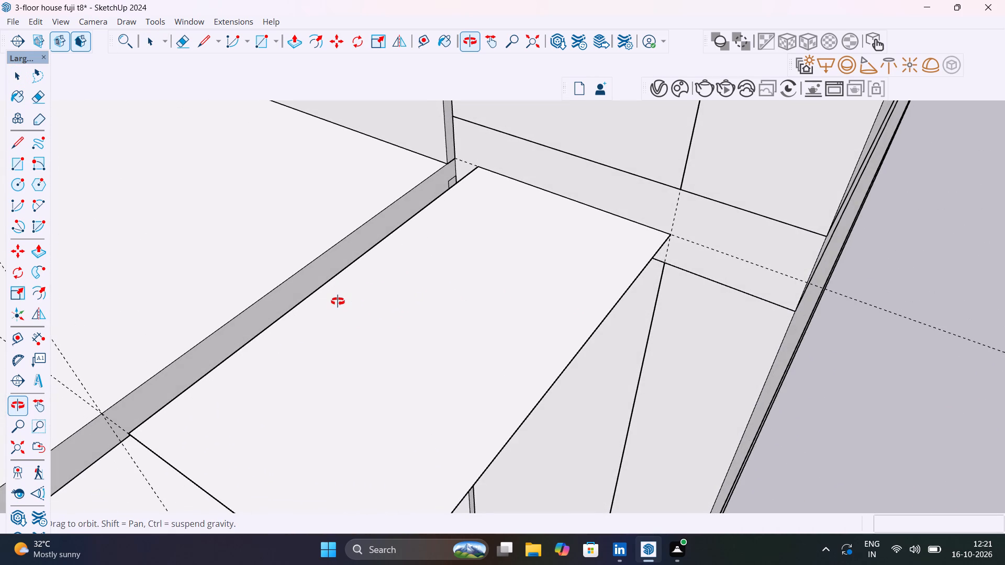
{"action": "middle_click_drag", "start_coordinate": [338, 301], "coordinate": [466, 249]}
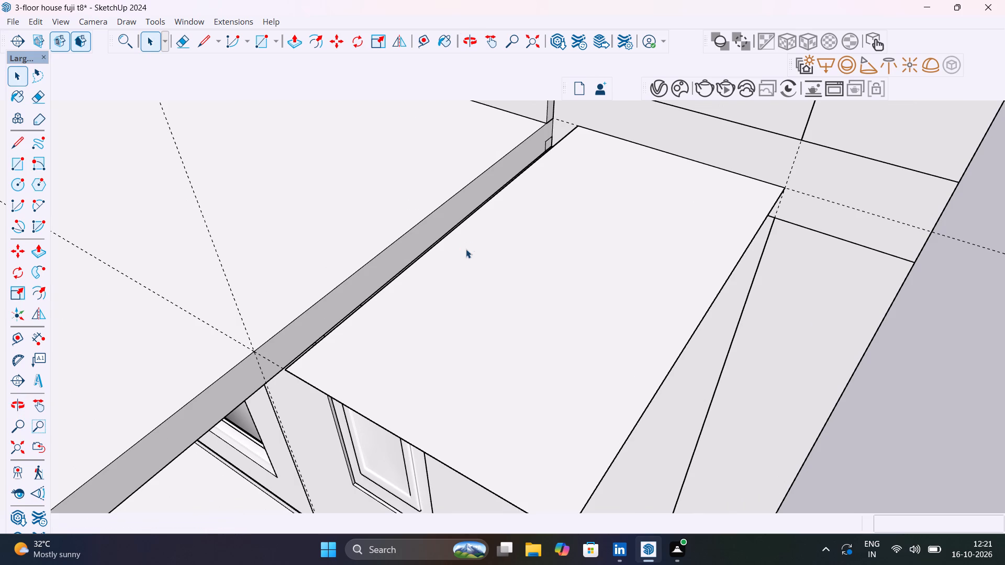
{"action": "key", "text": "ctrl+z"}
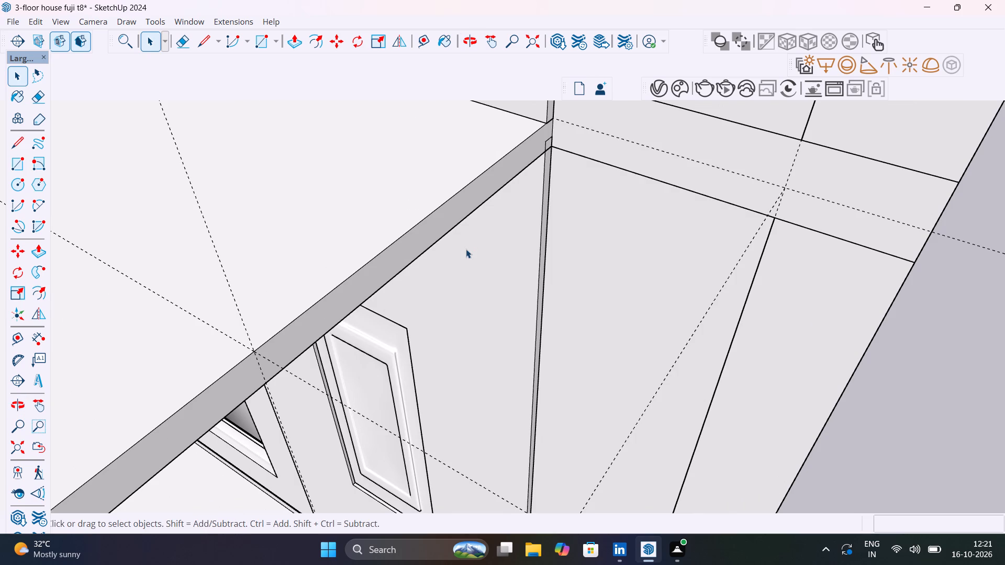
Draw a horizontal rectangle 1' 6 1/16" by 2' 6" from the balcony slab's corner at the facade to the outer guide intersection.
{"action": "key", "text": "r"}
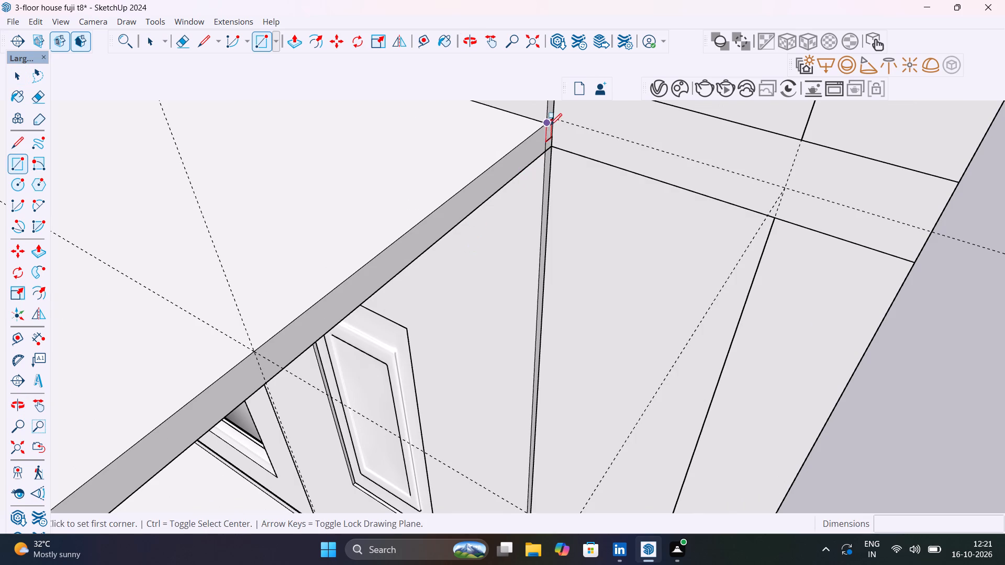
{"action": "left_click", "coordinate": [554, 121]}
{"action": "scroll", "coordinate": [599, 165], "scroll_direction": "down", "scroll_amount": 6}
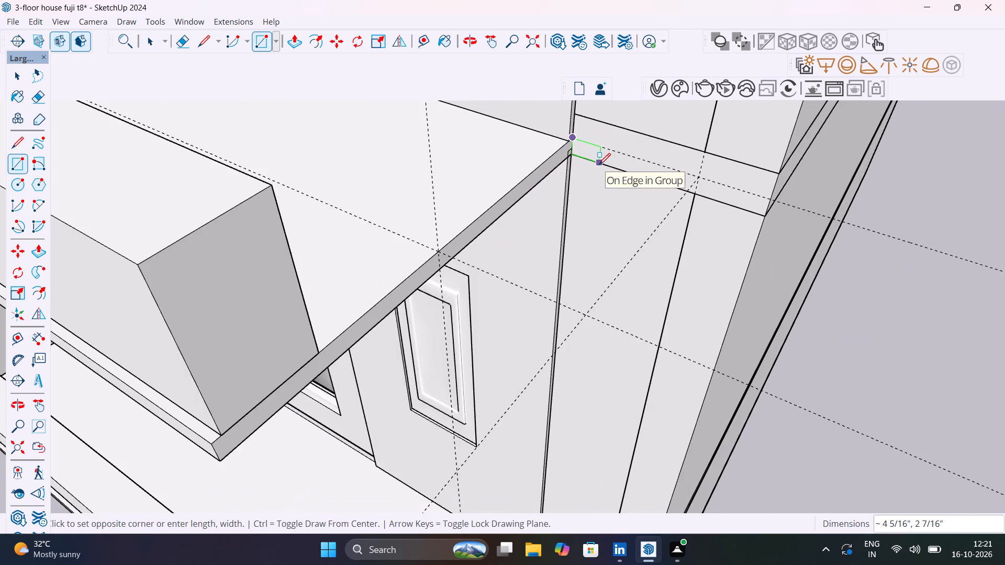
{"action": "scroll", "coordinate": [599, 165], "scroll_direction": "down", "scroll_amount": 2}
{"action": "left_click", "coordinate": [588, 277]}
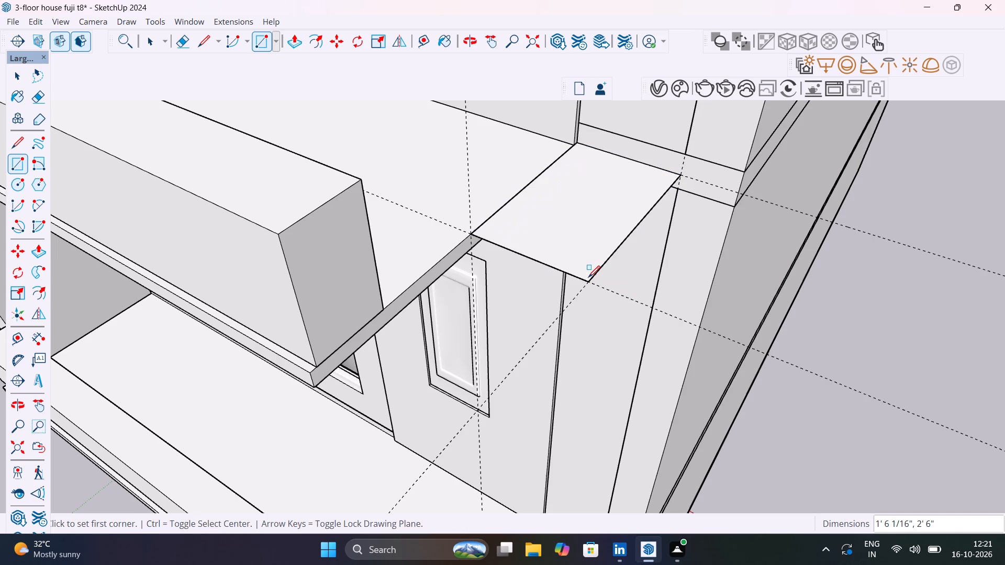
{"action": "key", "text": "space"}
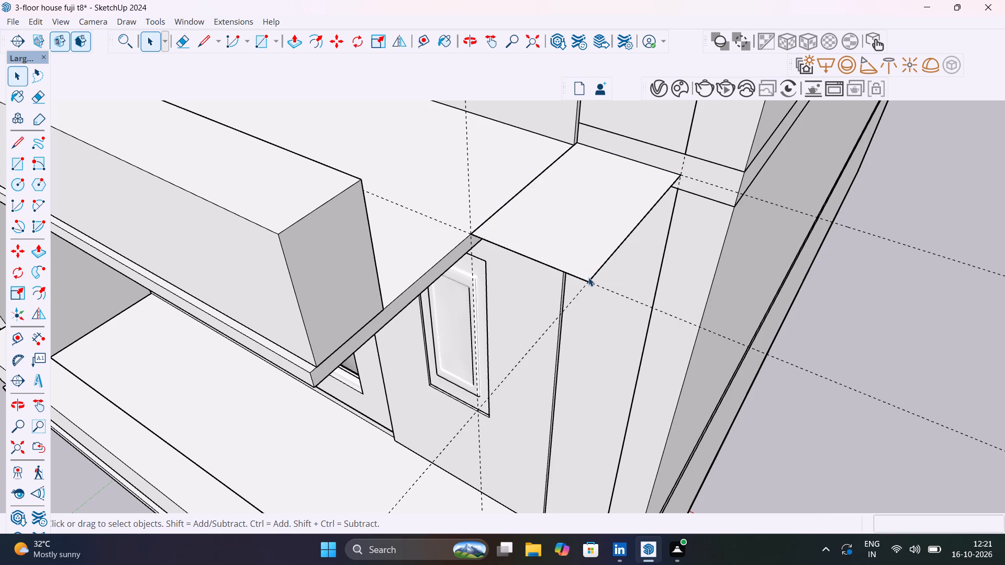
Push/Pull the underside of the new corner rectangle down 3/16" to form a thin slab.
{"action": "scroll", "coordinate": [588, 277], "scroll_direction": "down", "scroll_amount": 6}
{"action": "middle_click_drag", "start_coordinate": [572, 286], "coordinate": [699, 243]}
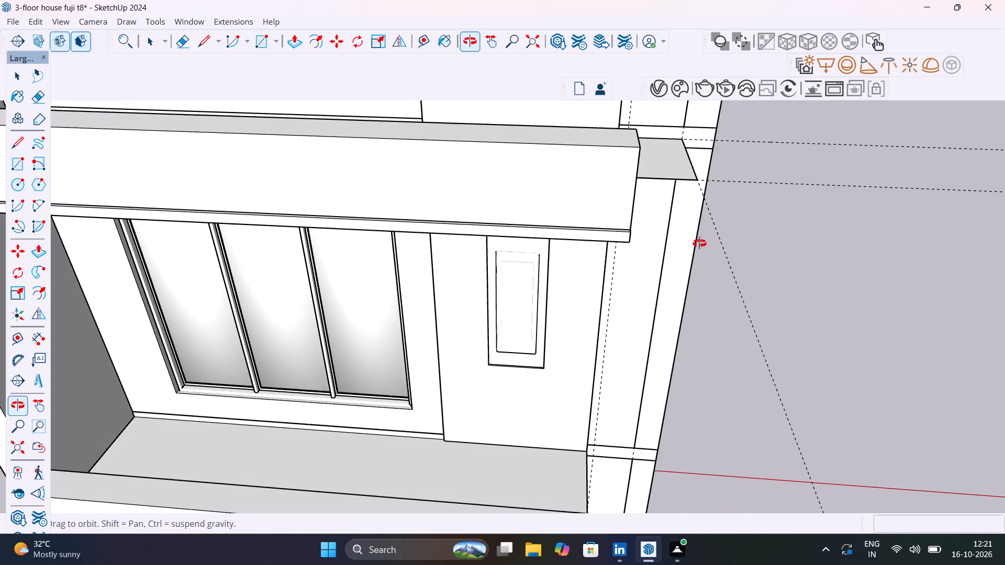
{"action": "middle_click_drag", "start_coordinate": [699, 243], "coordinate": [730, 326]}
{"action": "scroll", "coordinate": [688, 209], "scroll_direction": "up", "scroll_amount": 10}
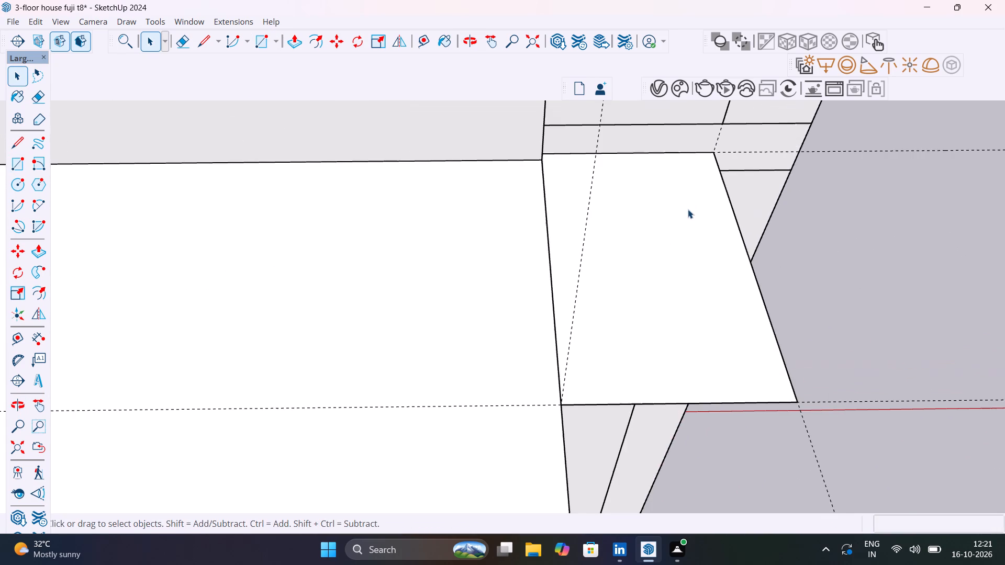
{"action": "middle_click_drag", "start_coordinate": [705, 257], "coordinate": [582, 211]}
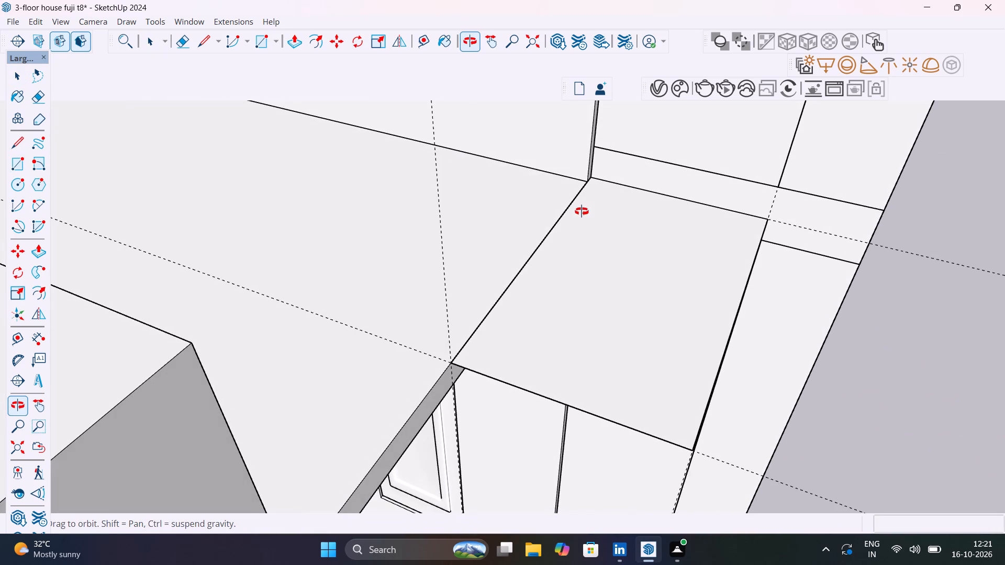
{"action": "middle_click_drag", "start_coordinate": [582, 211], "coordinate": [594, 118]}
{"action": "middle_click_drag", "start_coordinate": [589, 252], "coordinate": [610, 138]}
{"action": "scroll", "coordinate": [610, 138], "scroll_direction": "up", "scroll_amount": 1}
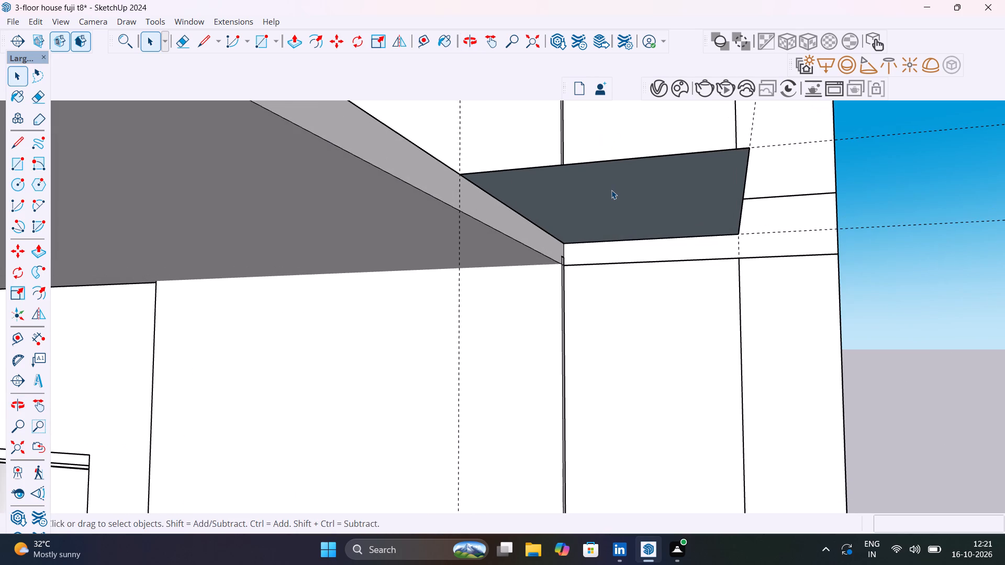
{"action": "left_click", "coordinate": [611, 189]}
{"action": "key", "text": "p"}
{"action": "left_click", "coordinate": [611, 189]}
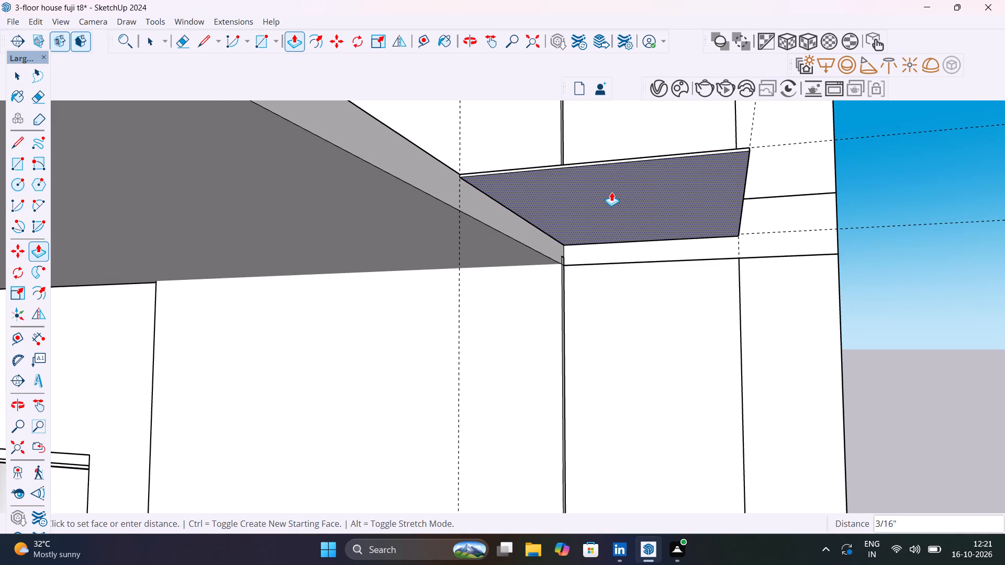
{"action": "left_click", "coordinate": [611, 192]}
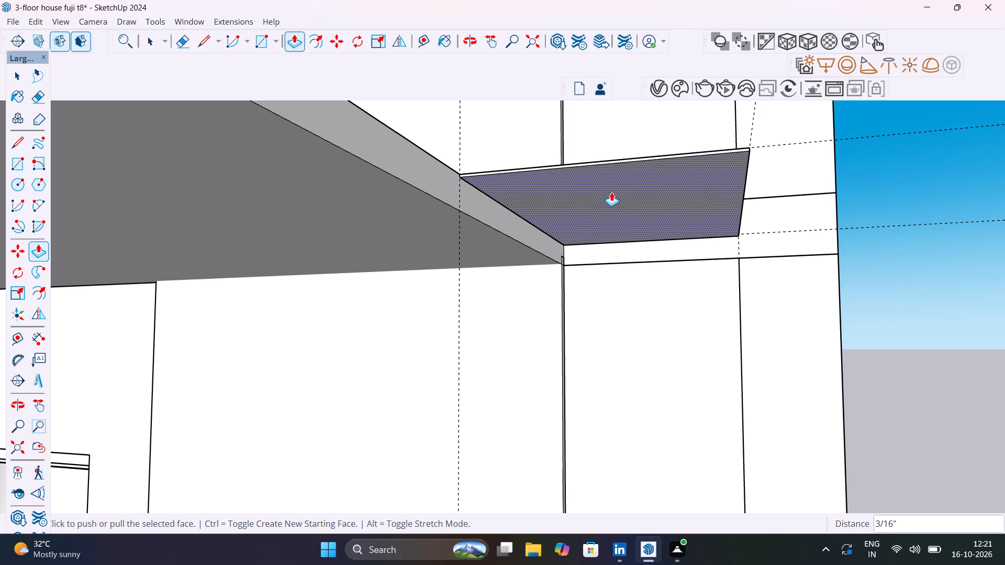
{"action": "key", "text": "space"}
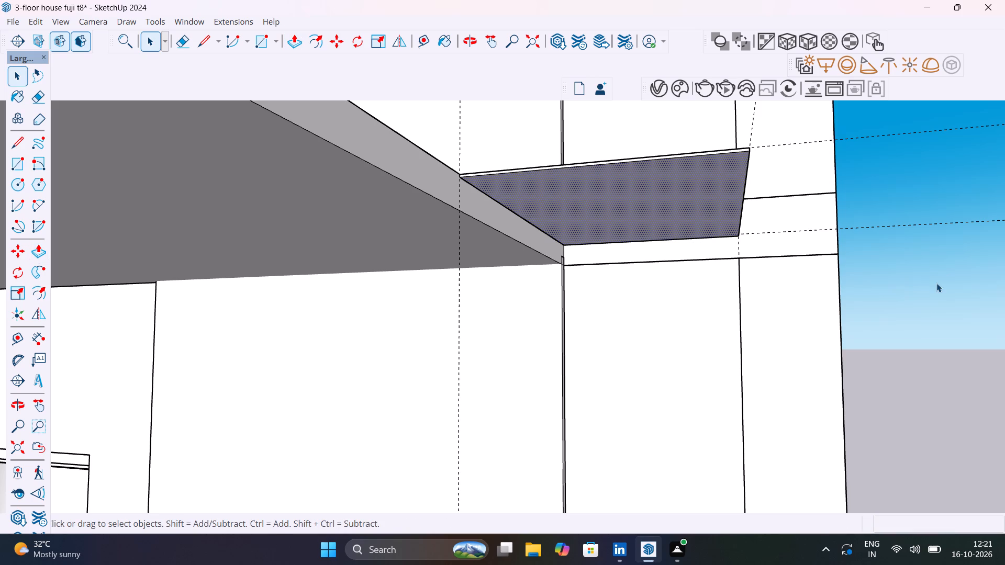
{"action": "left_click", "coordinate": [936, 282]}
Group all the geometry of the thin corner slab.
{"action": "middle_click_drag", "start_coordinate": [710, 247], "coordinate": [722, 426]}
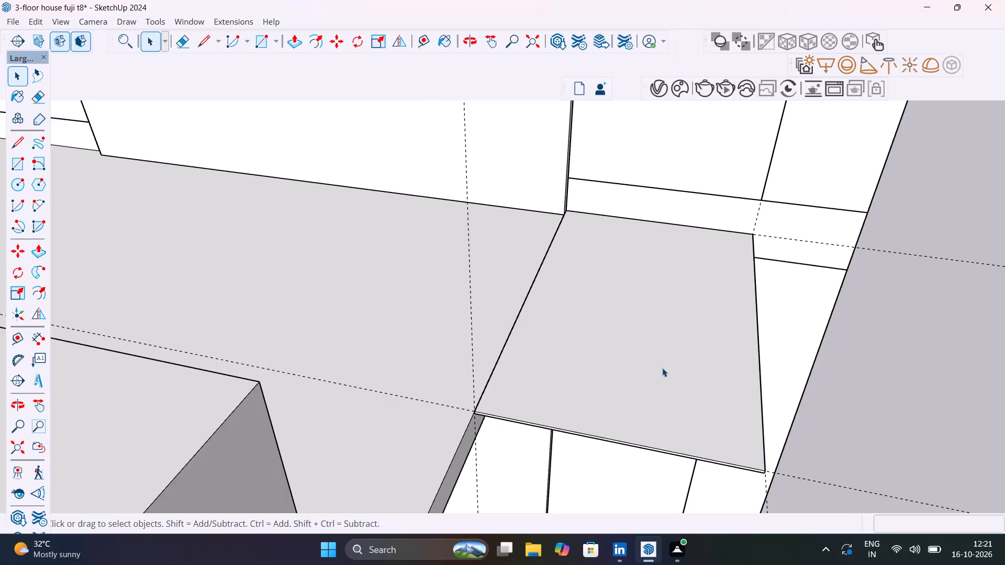
{"action": "scroll", "coordinate": [657, 341], "scroll_direction": "down", "scroll_amount": 13}
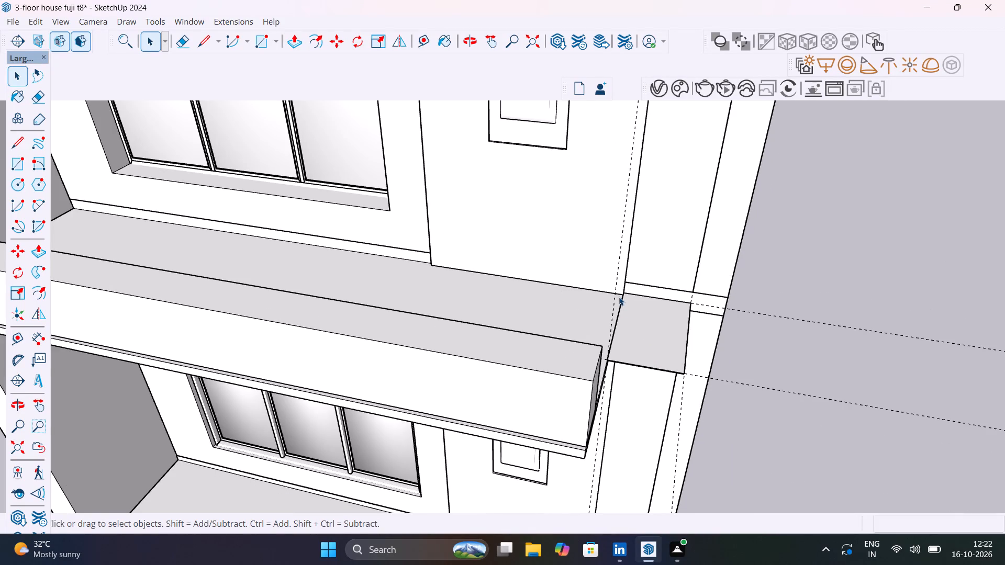
{"action": "scroll", "coordinate": [619, 297], "scroll_direction": "up", "scroll_amount": 10}
{"action": "middle_click_drag", "start_coordinate": [631, 315], "coordinate": [523, 229]}
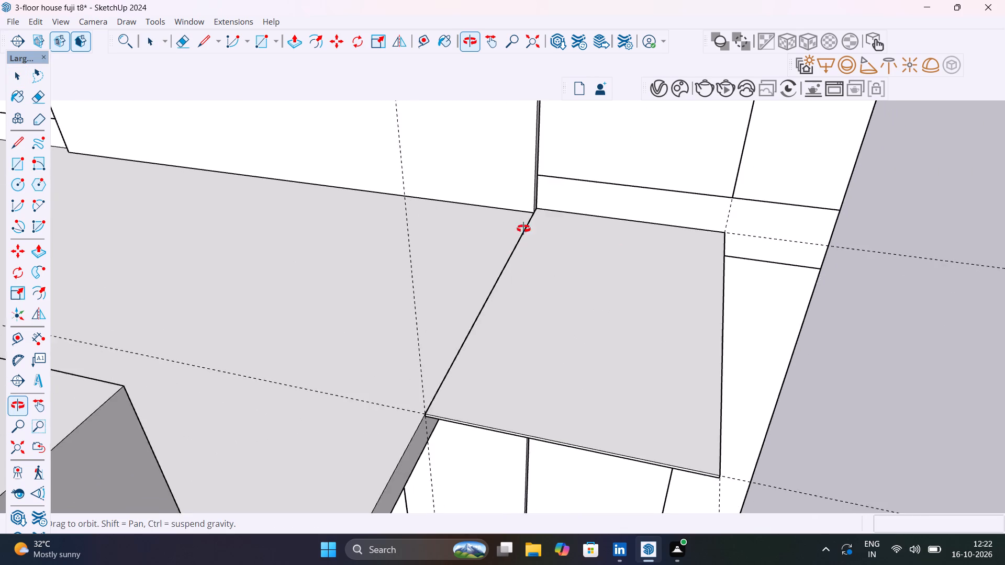
{"action": "middle_click_drag", "start_coordinate": [523, 229], "coordinate": [586, 262]}
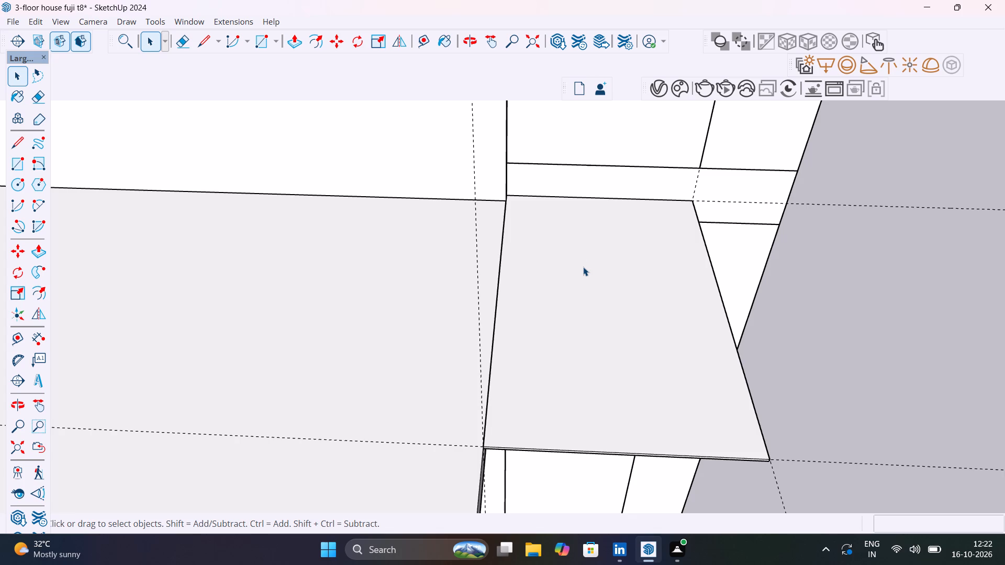
{"action": "scroll", "coordinate": [583, 267], "scroll_direction": "up", "scroll_amount": 2}
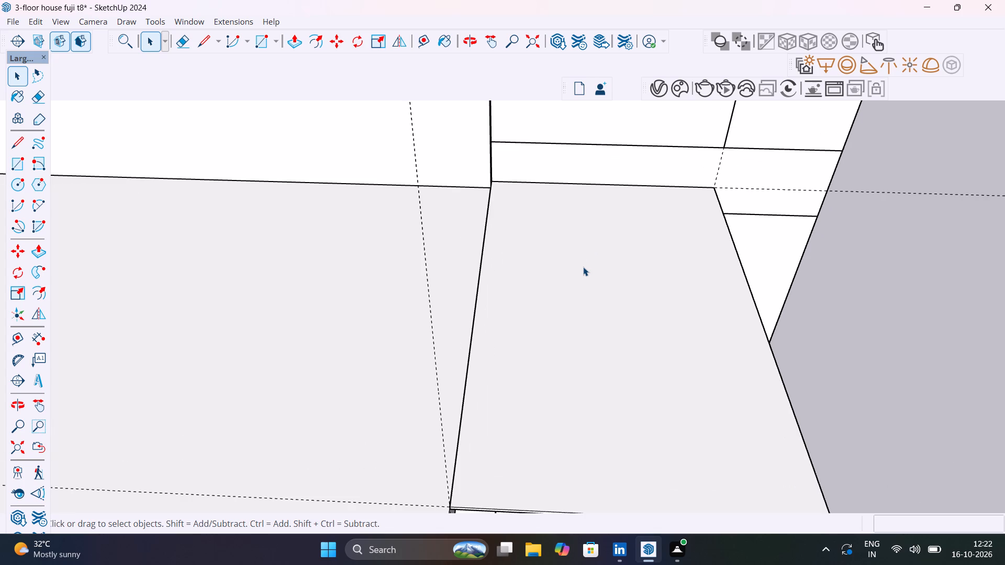
{"action": "middle_click_drag", "start_coordinate": [583, 266], "coordinate": [534, 180], "text": "shift"}
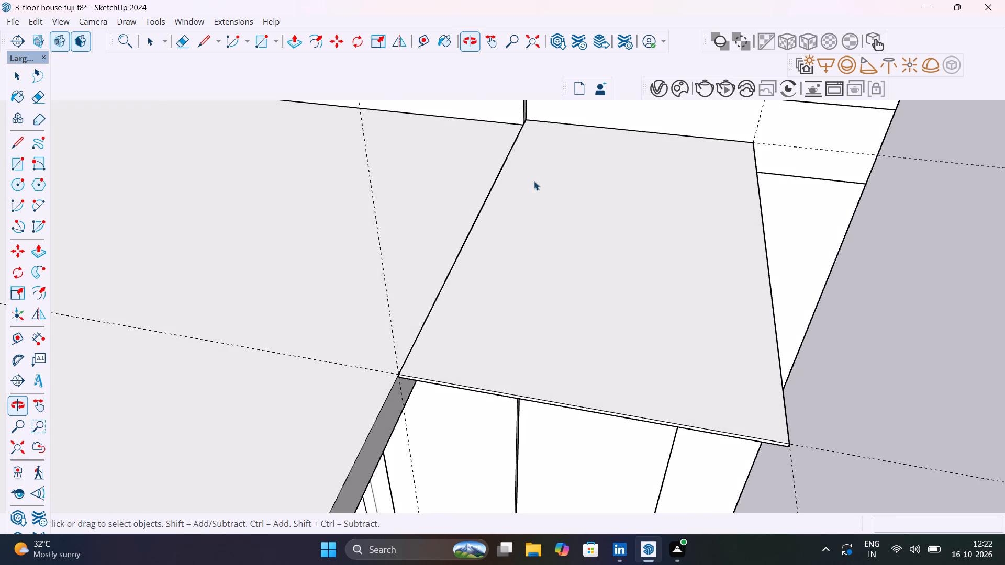
{"action": "type", "text": "R"}
{"action": "key", "text": "space"}
{"action": "triple_click", "coordinate": [534, 214]}
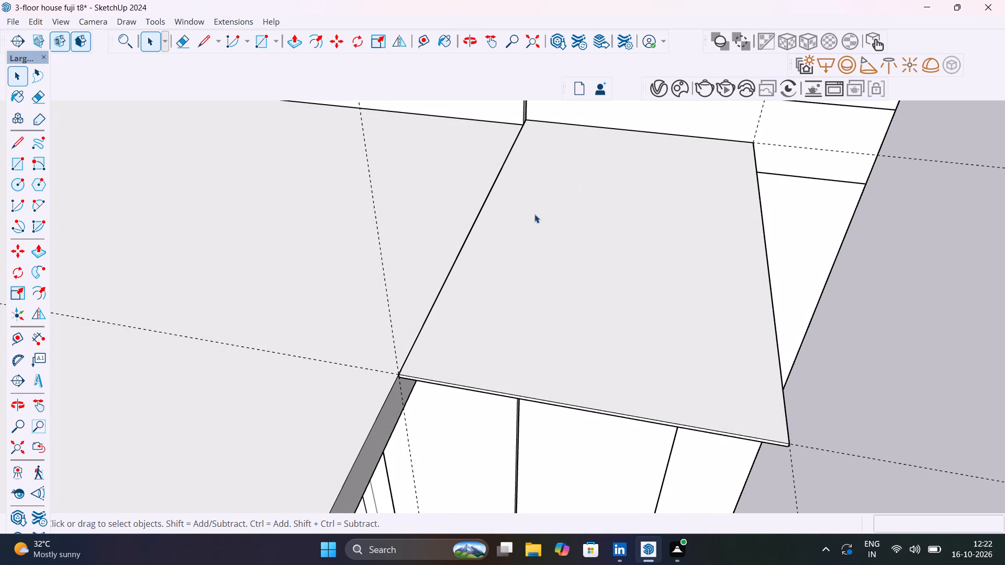
{"action": "right_click", "coordinate": [534, 214]}
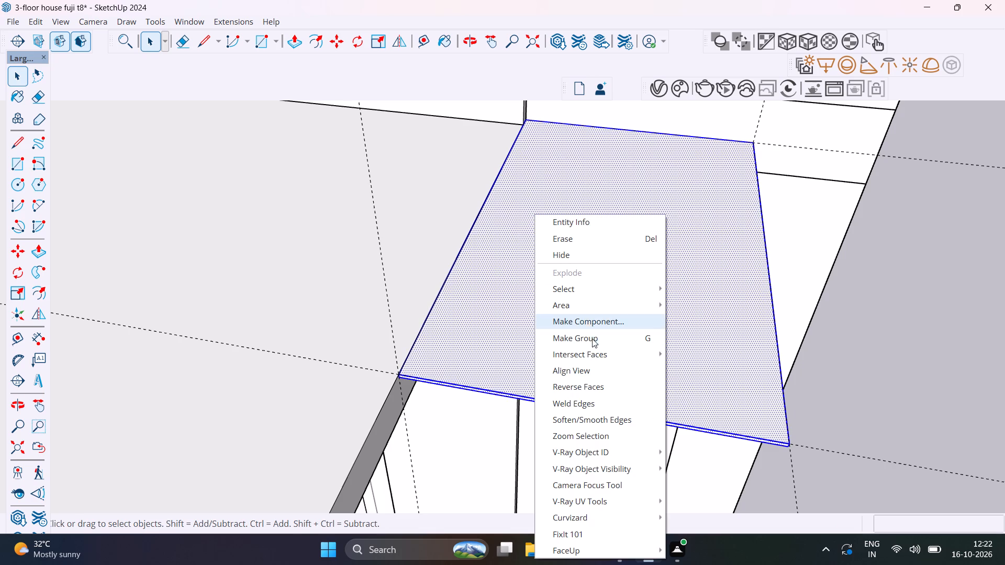
{"action": "left_click", "coordinate": [592, 338]}
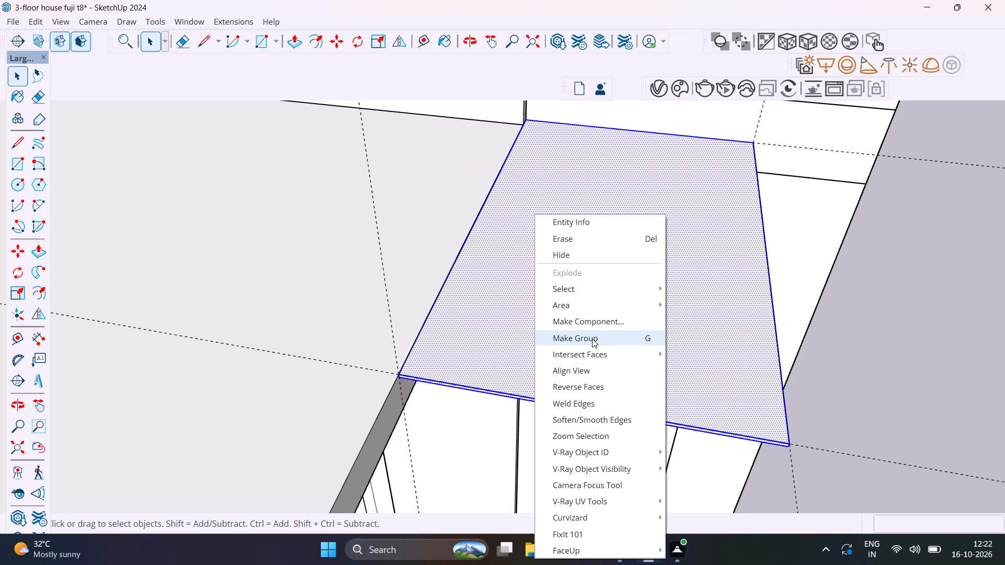
{"action": "left_click", "coordinate": [887, 330]}
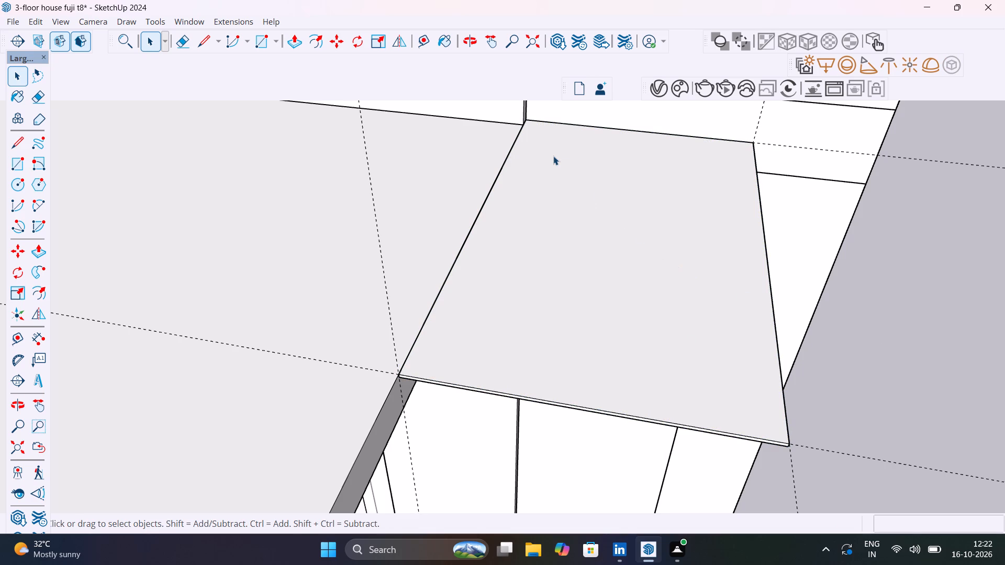
Draw a strip rectangle about 7/8" by 2' 6" on the corner slab along its edge against the balcony slab.
{"action": "key", "text": "r"}
{"action": "left_click", "coordinate": [529, 117]}
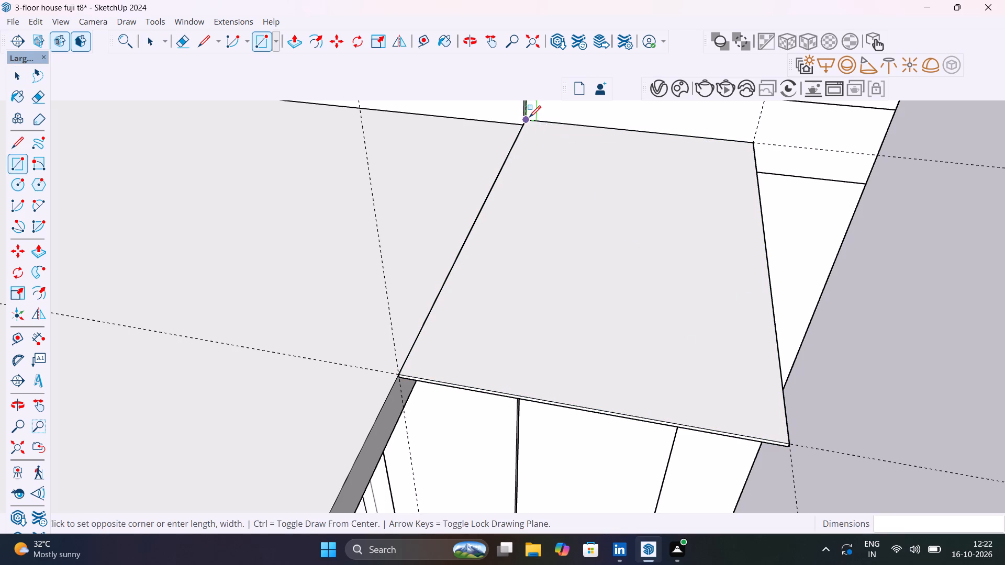
{"action": "left_click", "coordinate": [417, 375]}
{"action": "key", "text": "space"}
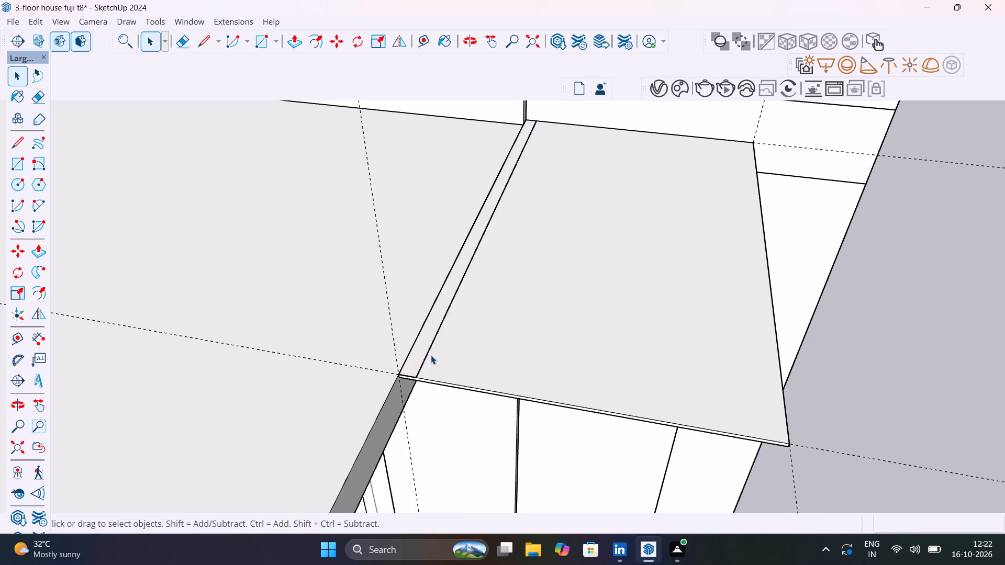
Make the narrow strip rectangle on the corner slab a component.
{"action": "scroll", "coordinate": [431, 355], "scroll_direction": "down", "scroll_amount": 5}
{"action": "middle_click_drag", "start_coordinate": [431, 355], "coordinate": [613, 359], "text": "shift"}
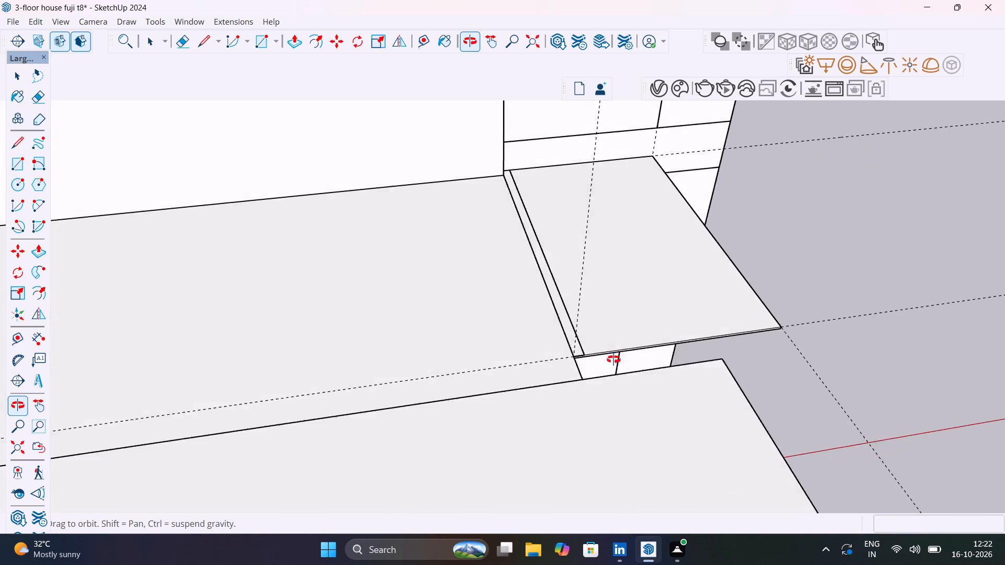
{"action": "middle_click_drag", "start_coordinate": [613, 359], "coordinate": [604, 376], "text": "shift"}
{"action": "scroll", "coordinate": [554, 290], "scroll_direction": "up", "scroll_amount": 5}
{"action": "double_click", "coordinate": [548, 314]}
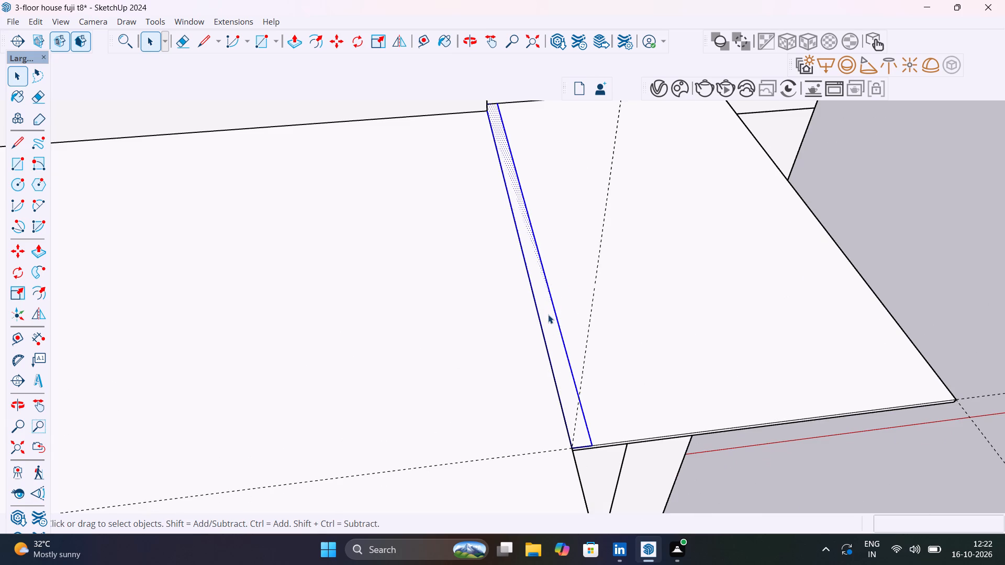
{"action": "right_click", "coordinate": [548, 314]}
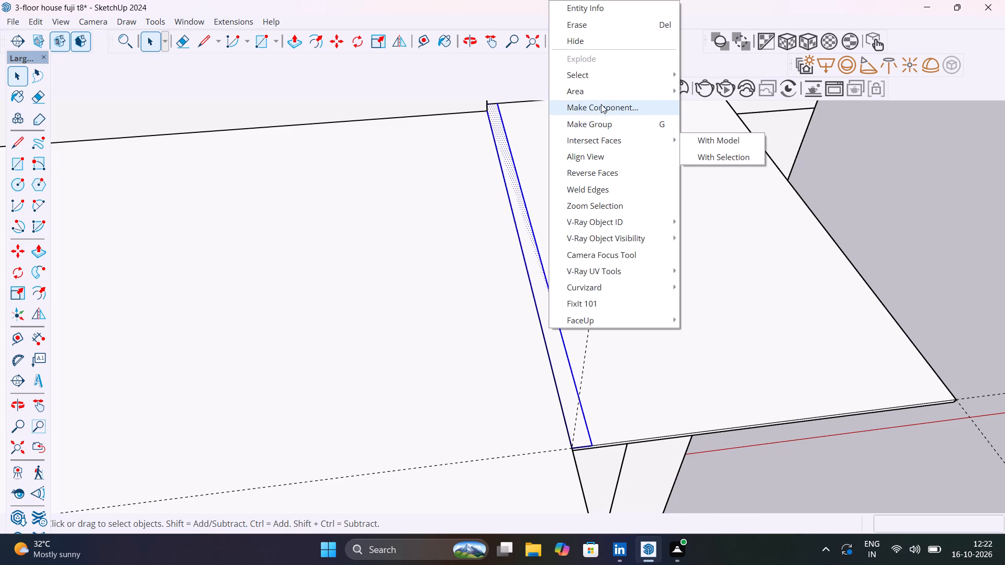
{"action": "left_click", "coordinate": [601, 103]}
{"action": "left_click", "coordinate": [524, 434]}
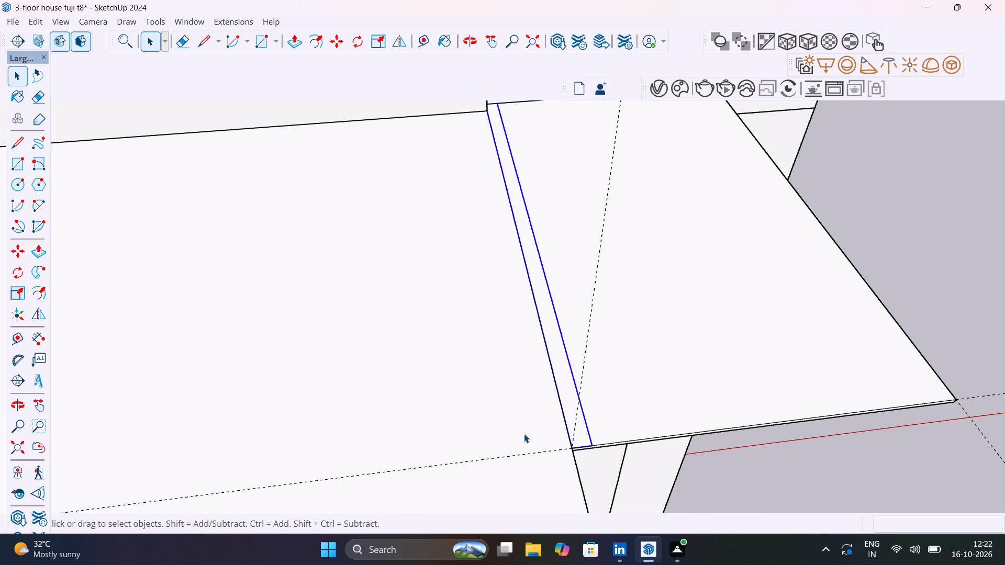
Copy the strip component to the corner slab's opposite edge and divide the distance into 10 equally spaced copies.
{"action": "key", "text": "m"}
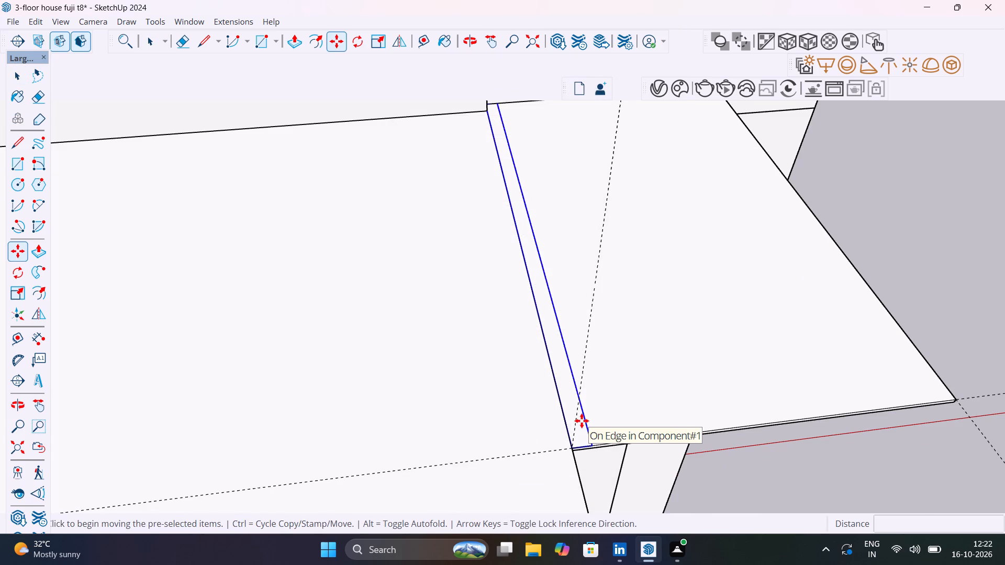
{"action": "left_click", "coordinate": [594, 446]}
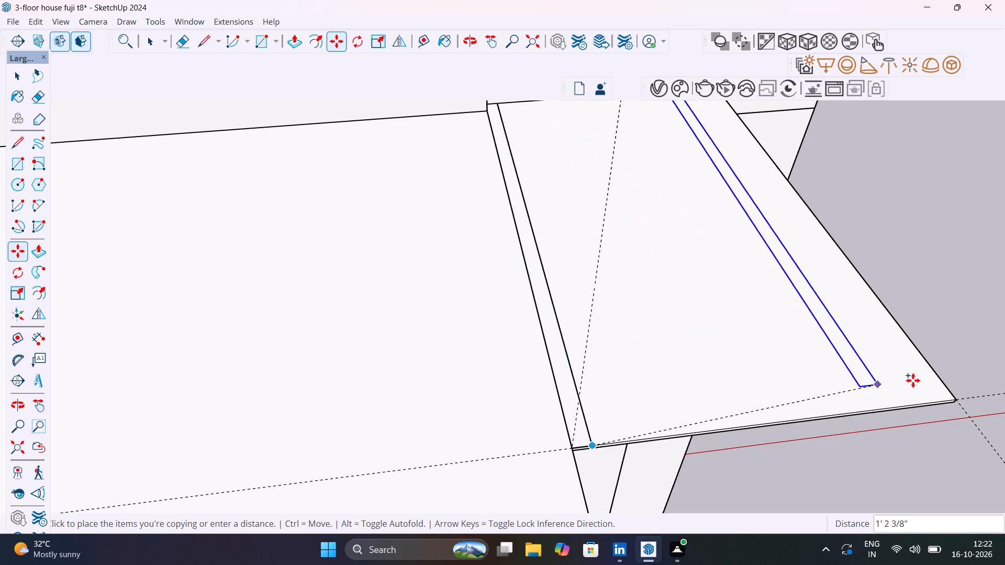
{"action": "left_click", "coordinate": [951, 396]}
{"action": "type", "text": "5/"}
{"action": "key", "text": "Return"}
{"action": "type", "text": "9/"}
{"action": "key", "text": "Return"}
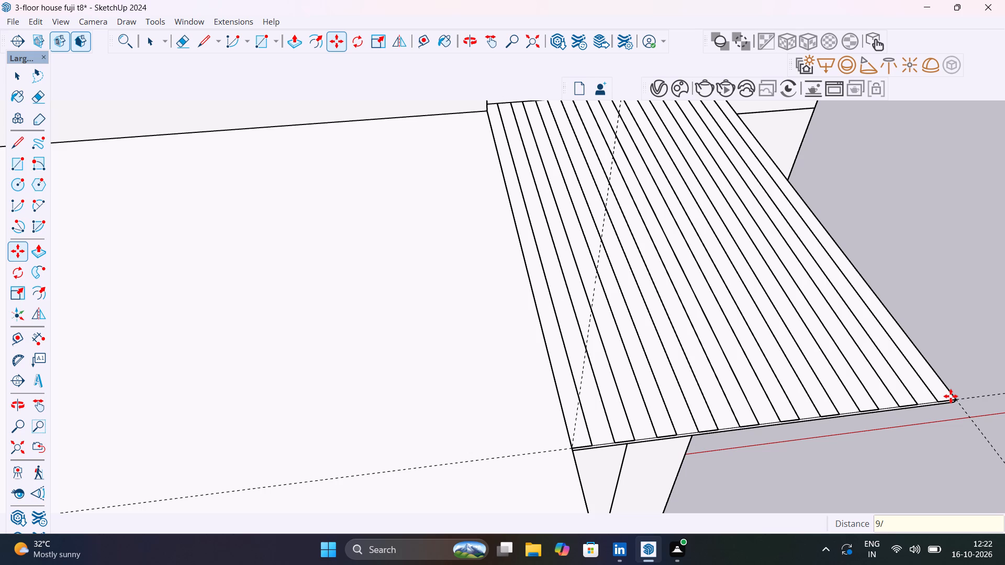
{"action": "type", "text": "10/"}
{"action": "key", "text": "Return"}
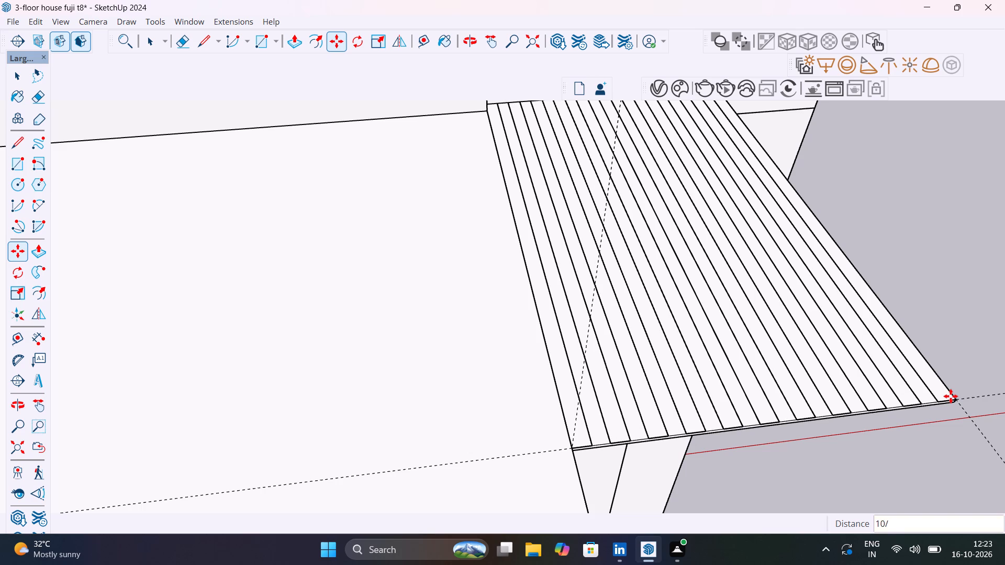
{"action": "key", "text": "space"}
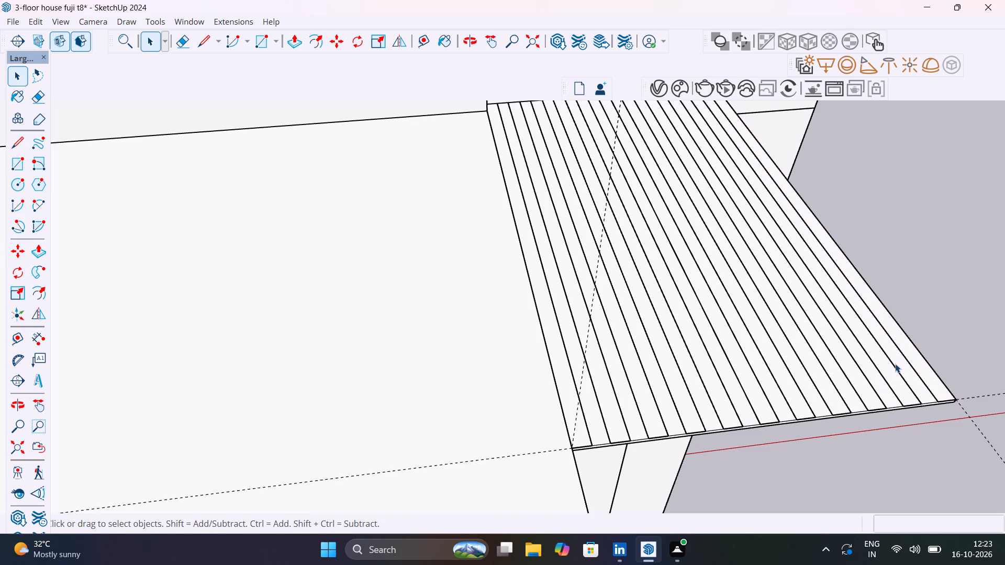
Push/Pull the face inside the strip component upward so all the strips become tall vertical slats rising above the roof slab.
{"action": "scroll", "coordinate": [895, 364], "scroll_direction": "down", "scroll_amount": 5}
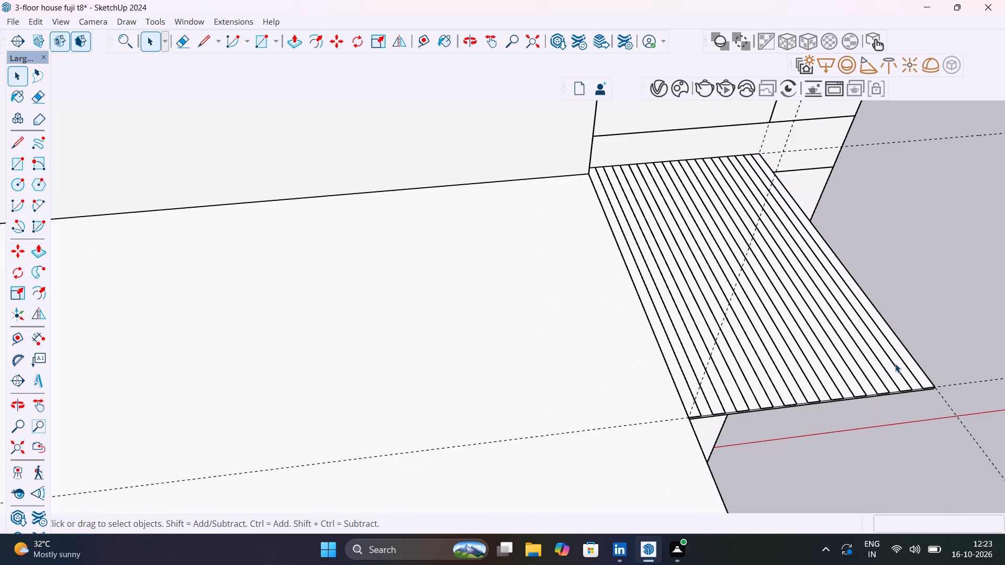
{"action": "scroll", "coordinate": [895, 364], "scroll_direction": "down", "scroll_amount": 5}
{"action": "left_click", "coordinate": [949, 293]}
{"action": "middle_click_drag", "start_coordinate": [789, 290], "coordinate": [739, 290]}
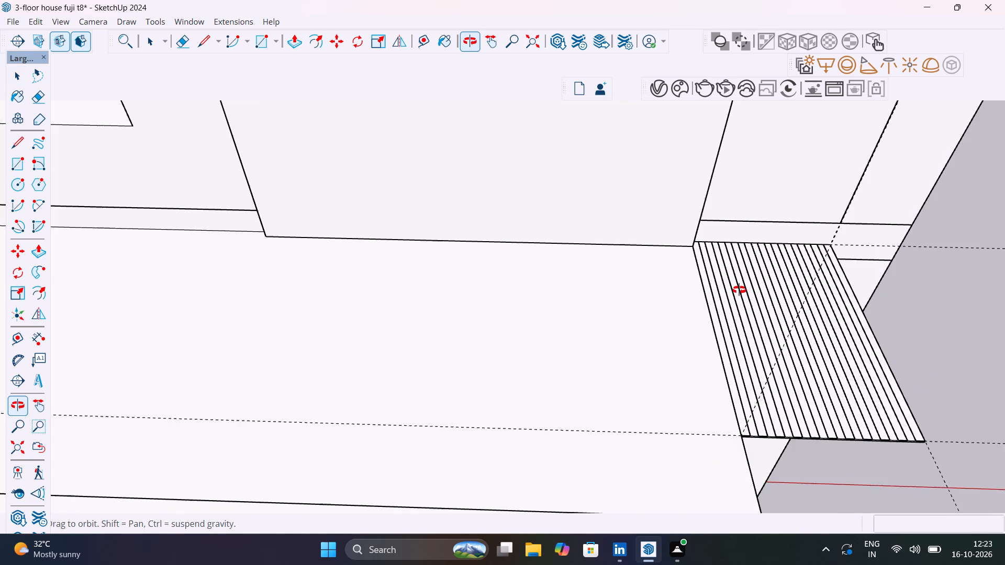
{"action": "middle_click_drag", "start_coordinate": [739, 290], "coordinate": [610, 259]}
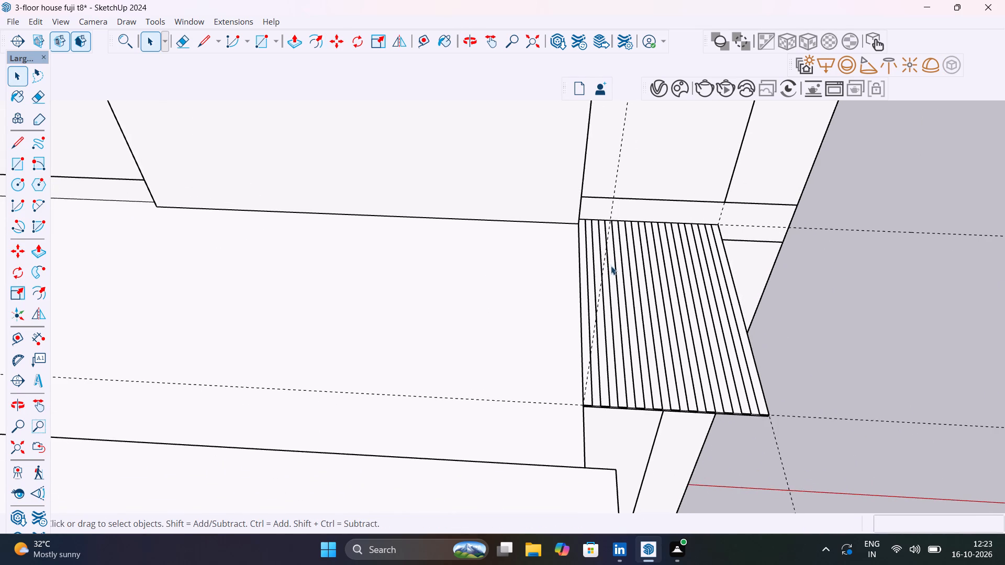
{"action": "scroll", "coordinate": [611, 266], "scroll_direction": "up", "scroll_amount": 5}
{"action": "middle_click_drag", "start_coordinate": [607, 310], "coordinate": [564, 276]}
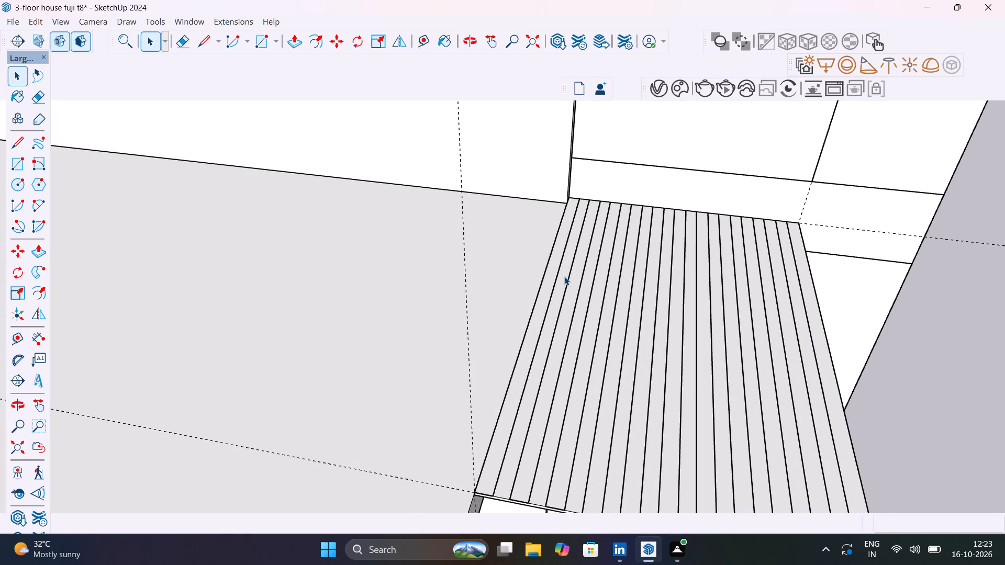
{"action": "scroll", "coordinate": [520, 352], "scroll_direction": "up", "scroll_amount": 2}
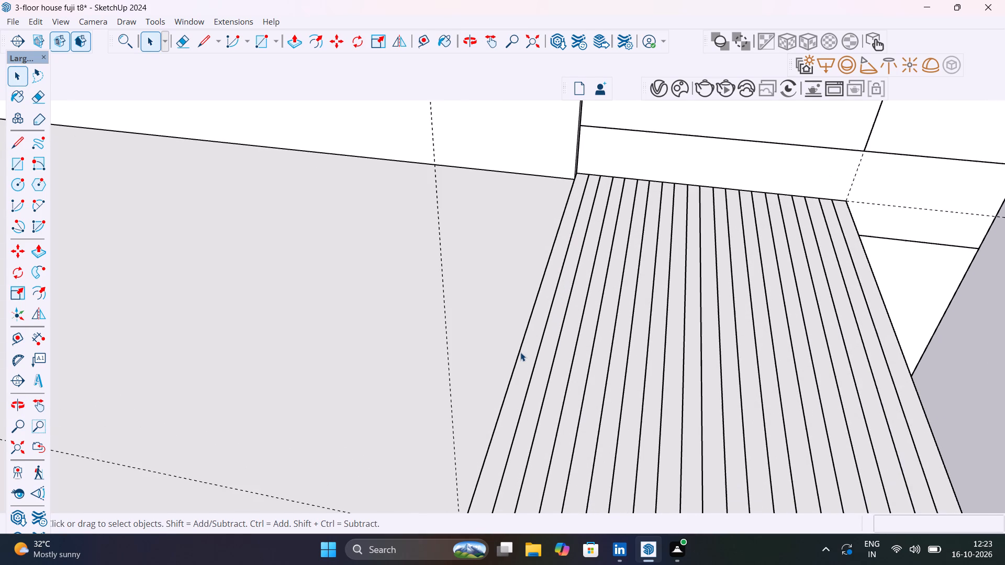
{"action": "scroll", "coordinate": [522, 354], "scroll_direction": "down", "scroll_amount": 3}
{"action": "middle_click_drag", "start_coordinate": [530, 360], "coordinate": [572, 315]}
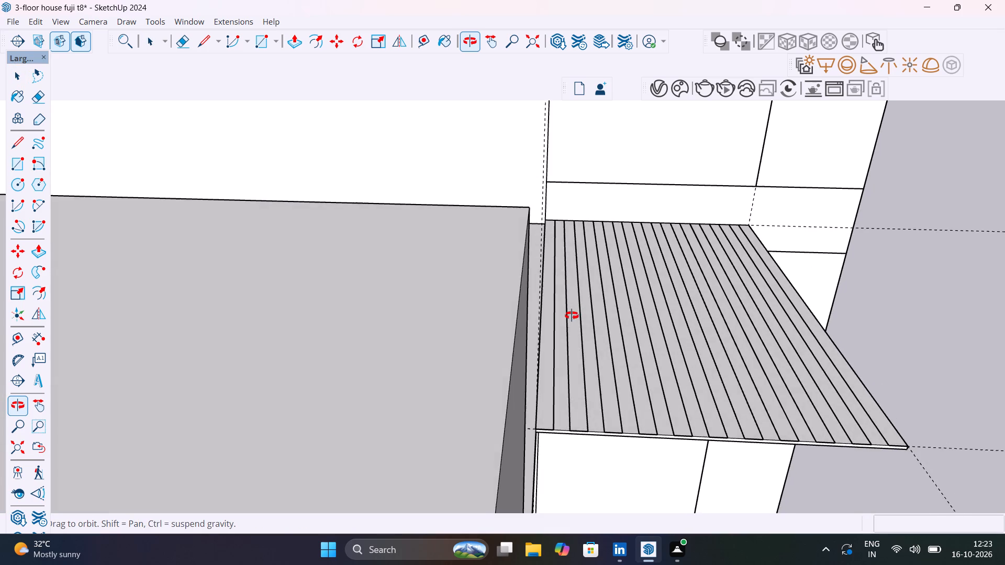
{"action": "middle_click_drag", "start_coordinate": [572, 315], "coordinate": [566, 339]}
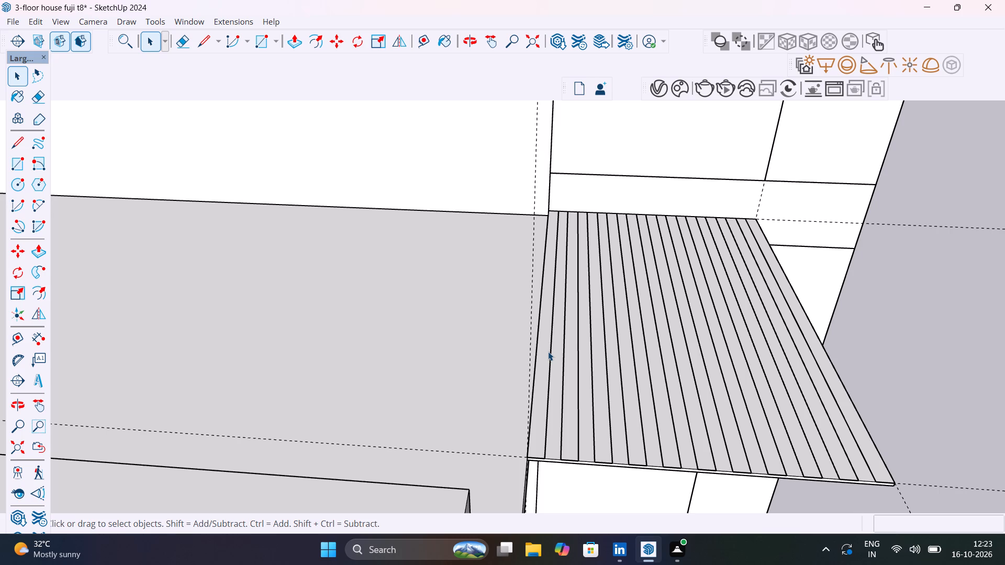
{"action": "scroll", "coordinate": [548, 352], "scroll_direction": "up", "scroll_amount": 3}
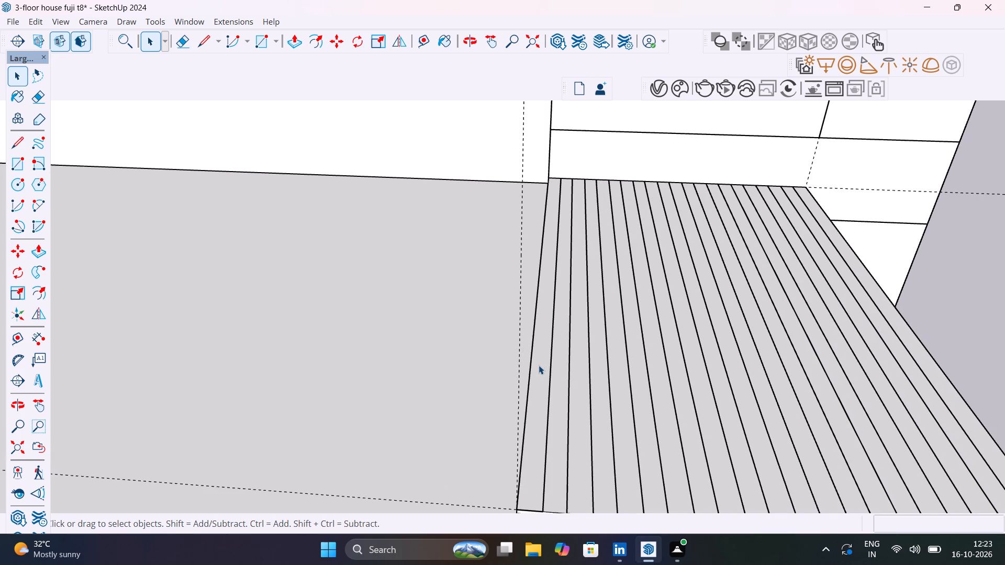
{"action": "double_click", "coordinate": [539, 365]}
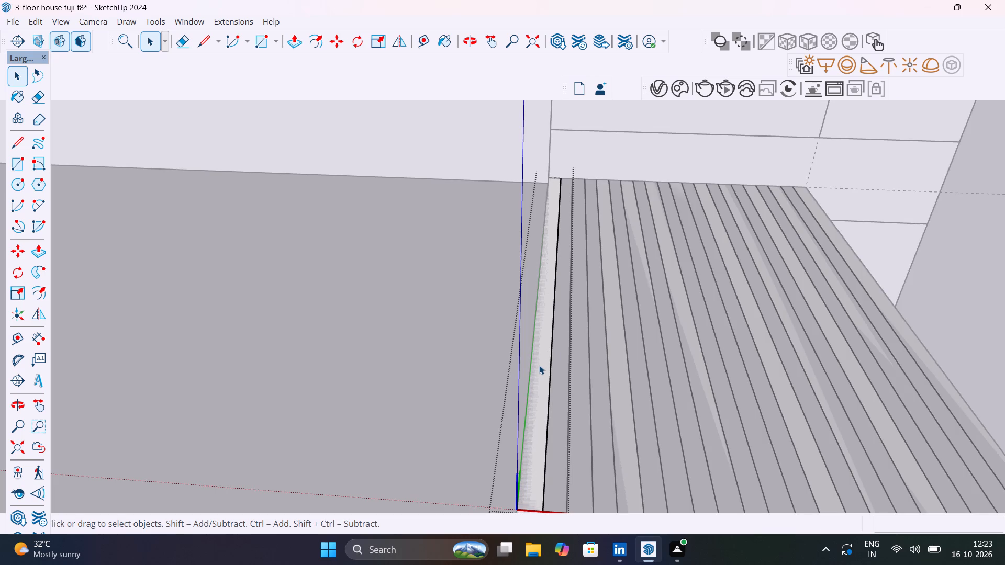
{"action": "key", "text": "p"}
{"action": "left_click", "coordinate": [539, 365]}
{"action": "scroll", "coordinate": [539, 271], "scroll_direction": "down", "scroll_amount": 18}
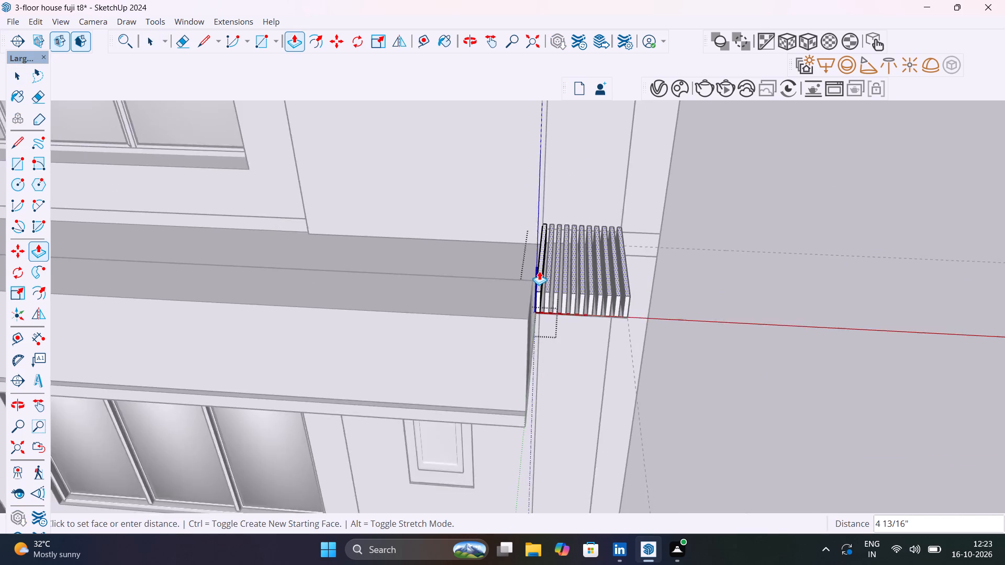
{"action": "scroll", "coordinate": [539, 271], "scroll_direction": "down", "scroll_amount": 20}
{"action": "scroll", "coordinate": [539, 271], "scroll_direction": "down", "scroll_amount": 5}
{"action": "scroll", "coordinate": [550, 214], "scroll_direction": "up", "scroll_amount": 3}
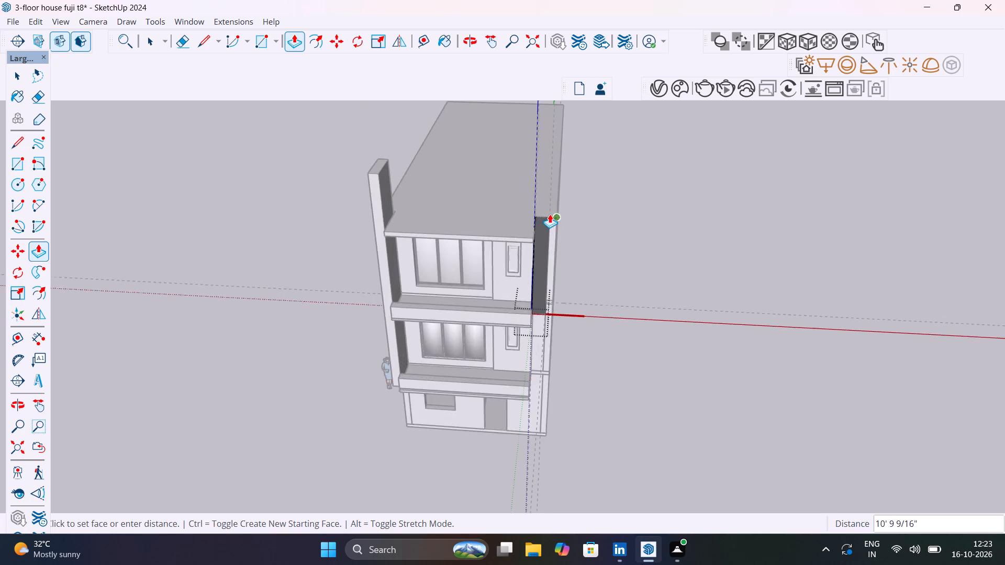
{"action": "scroll", "coordinate": [550, 214], "scroll_direction": "up", "scroll_amount": 8}
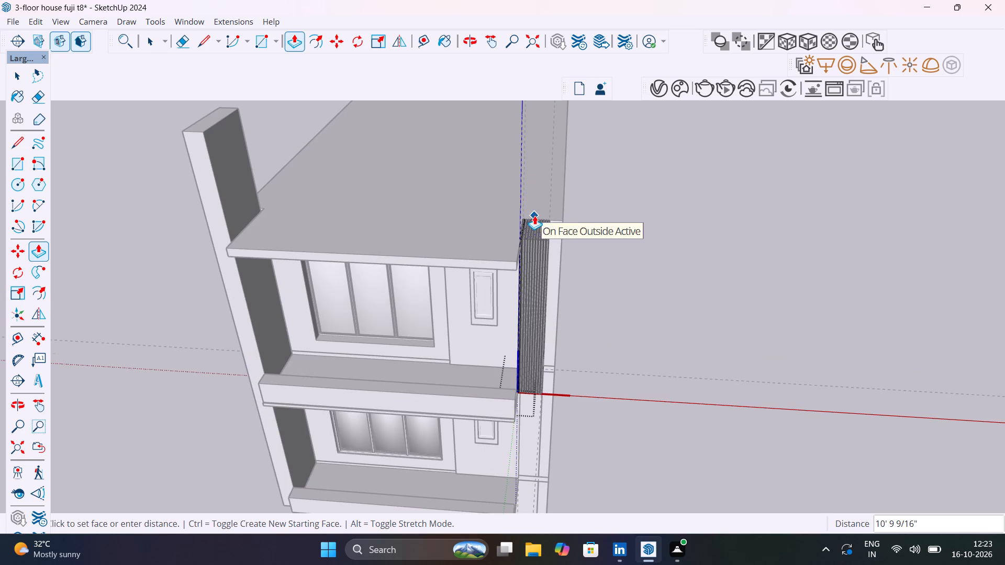
{"action": "scroll", "coordinate": [534, 216], "scroll_direction": "up", "scroll_amount": 5}
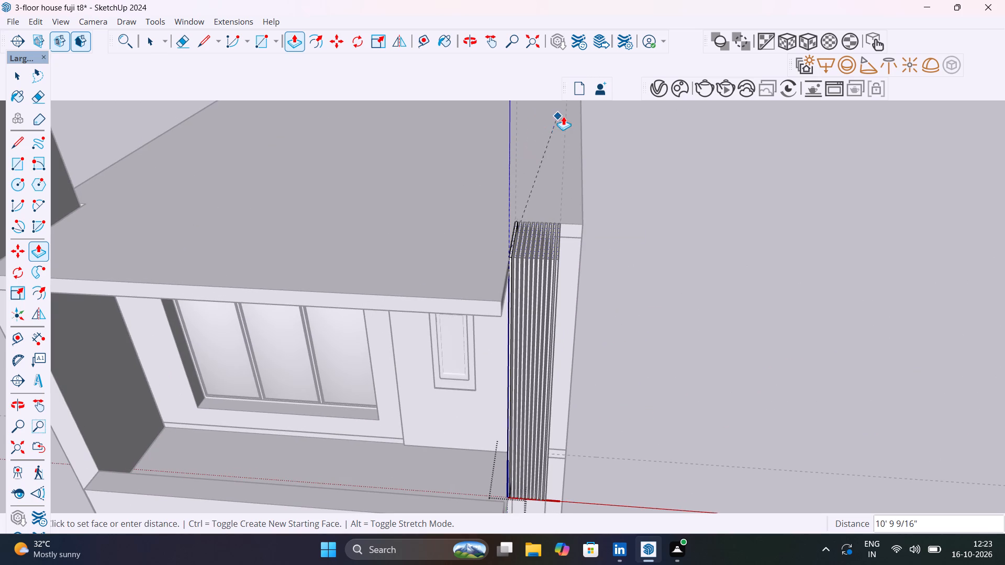
{"action": "left_click", "coordinate": [563, 135]}
{"action": "key", "text": "space"}
{"action": "left_click", "coordinate": [655, 235]}
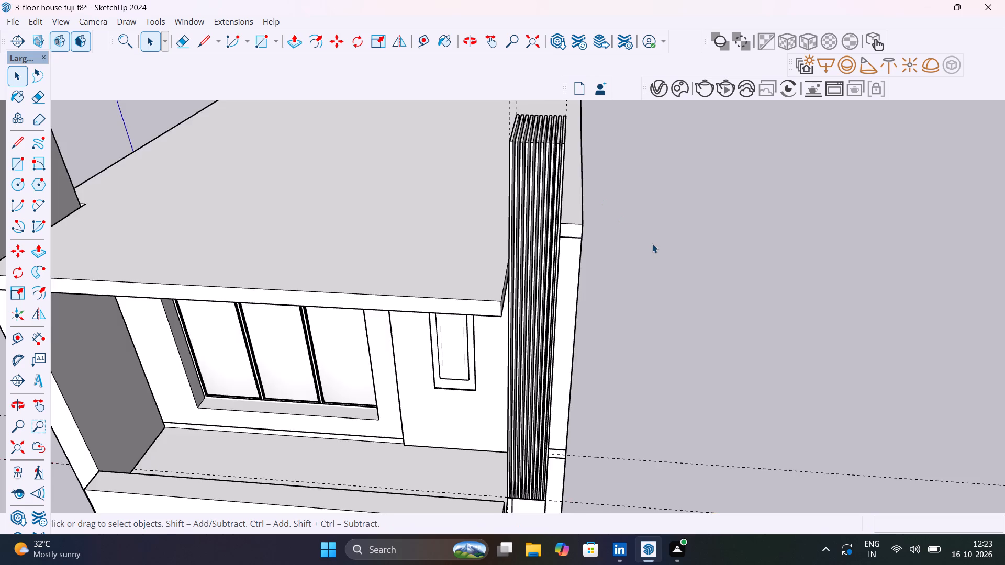
Examine the vertical slats against the roof, balcony and left pier from several angles.
{"action": "scroll", "coordinate": [652, 244], "scroll_direction": "down", "scroll_amount": 4}
{"action": "scroll", "coordinate": [670, 302], "scroll_direction": "down", "scroll_amount": 1}
{"action": "middle_click_drag", "start_coordinate": [670, 302], "coordinate": [770, 194]}
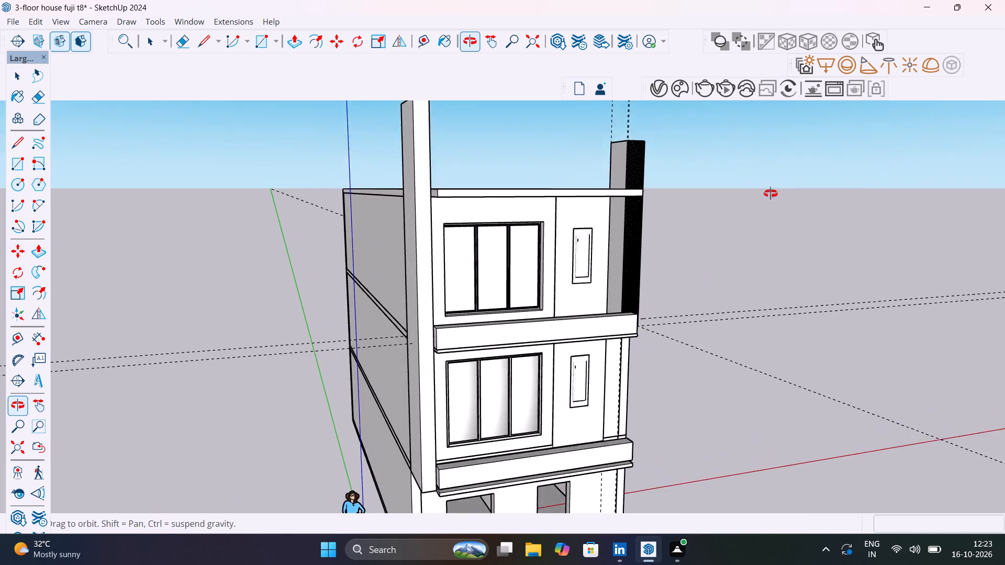
{"action": "middle_click_drag", "start_coordinate": [770, 194], "coordinate": [601, 262]}
{"action": "scroll", "coordinate": [636, 263], "scroll_direction": "up", "scroll_amount": 1}
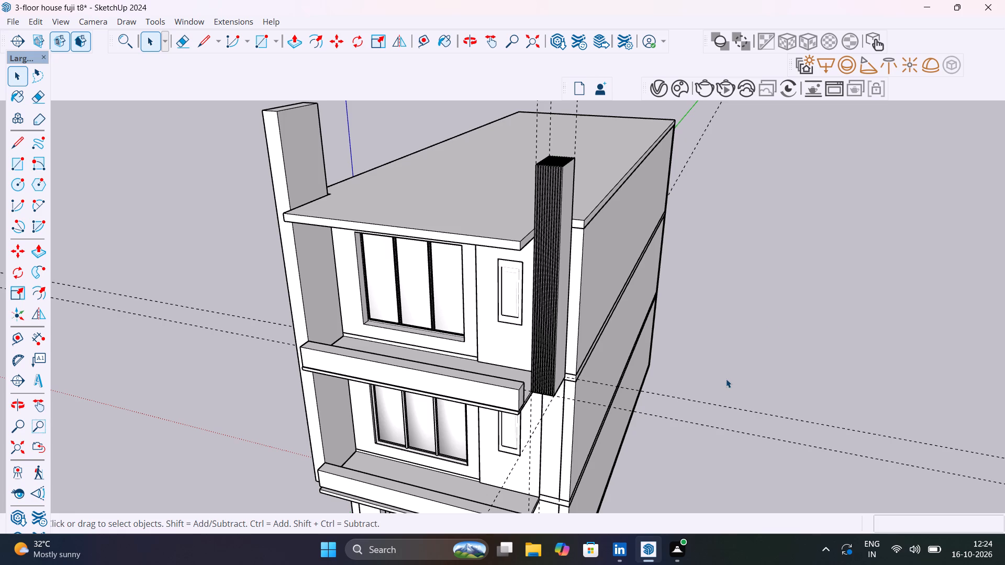
{"action": "scroll", "coordinate": [539, 244], "scroll_direction": "up", "scroll_amount": 4}
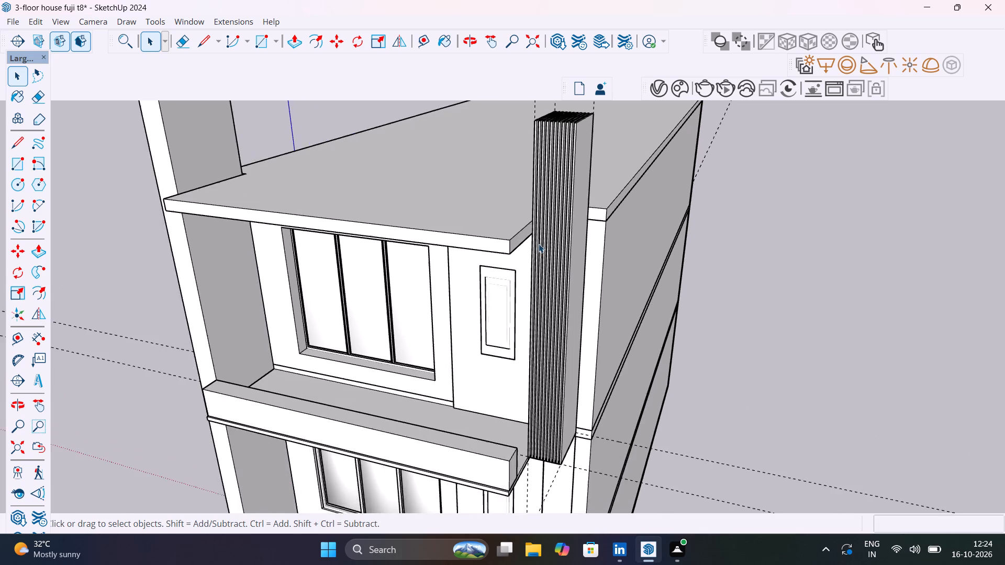
{"action": "scroll", "coordinate": [539, 244], "scroll_direction": "up", "scroll_amount": 4}
{"action": "middle_click_drag", "start_coordinate": [539, 244], "coordinate": [587, 288]}
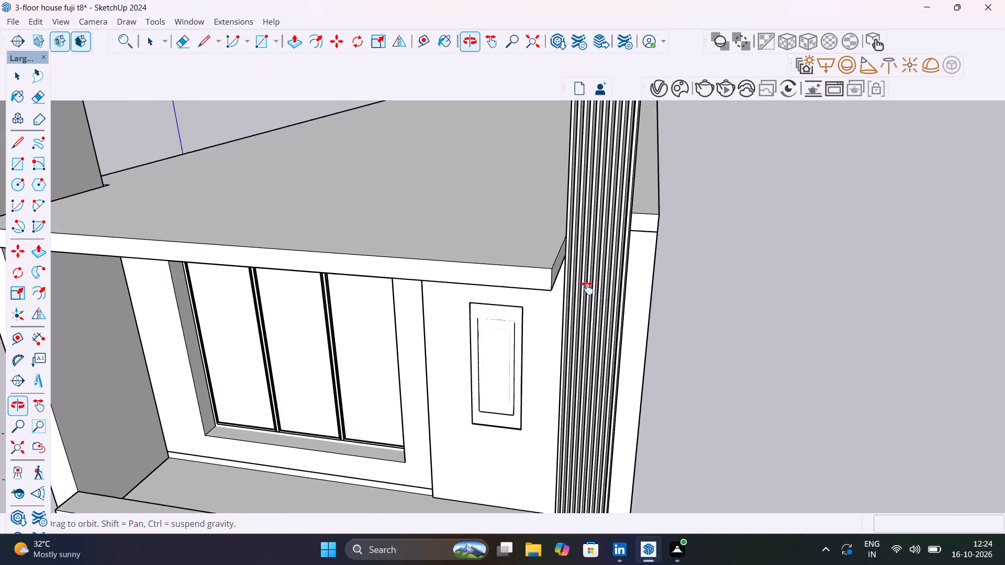
{"action": "middle_click_drag", "start_coordinate": [587, 288], "coordinate": [602, 246]}
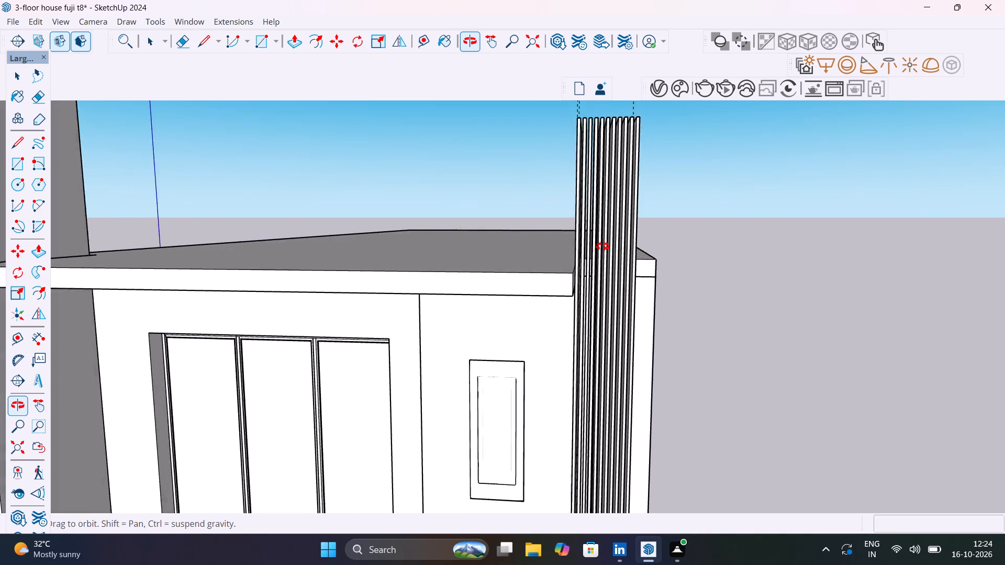
{"action": "middle_click_drag", "start_coordinate": [602, 246], "coordinate": [549, 254]}
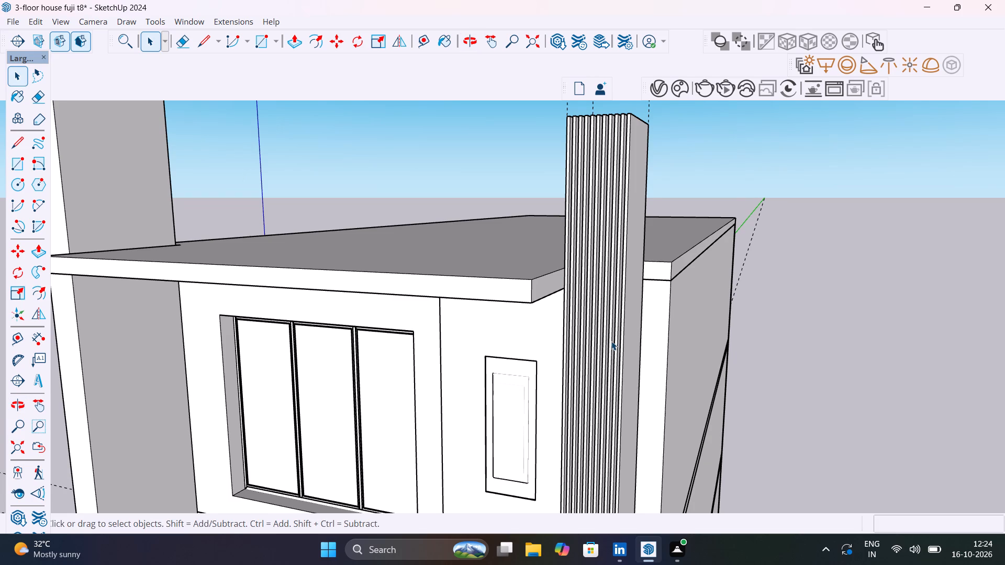
{"action": "scroll", "coordinate": [611, 341], "scroll_direction": "down", "scroll_amount": 11}
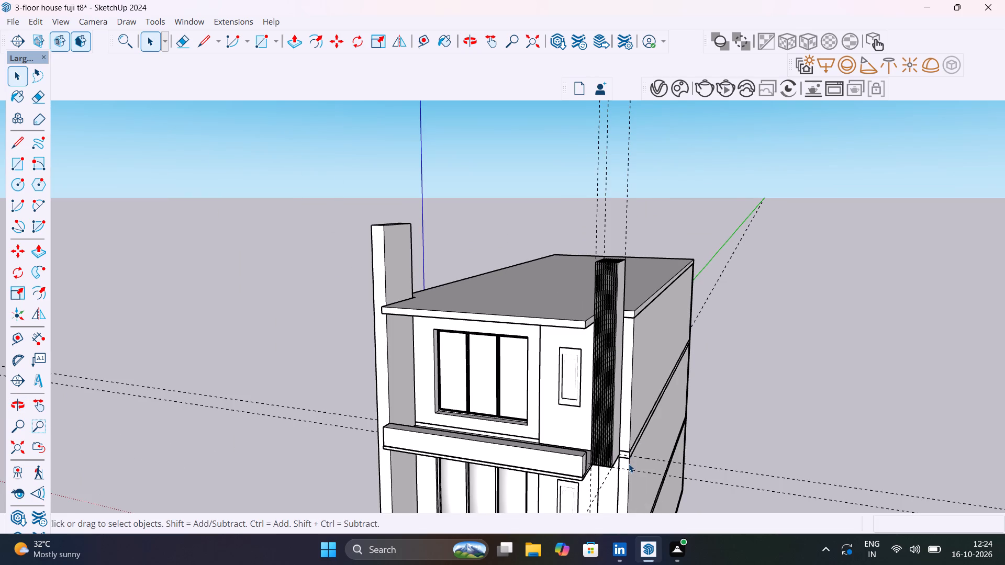
Push/Pull the outer side face of the thin slab under the slats outward 9" to the building's side wall edge.
{"action": "middle_click_drag", "start_coordinate": [622, 459], "coordinate": [571, 375], "text": "shift"}
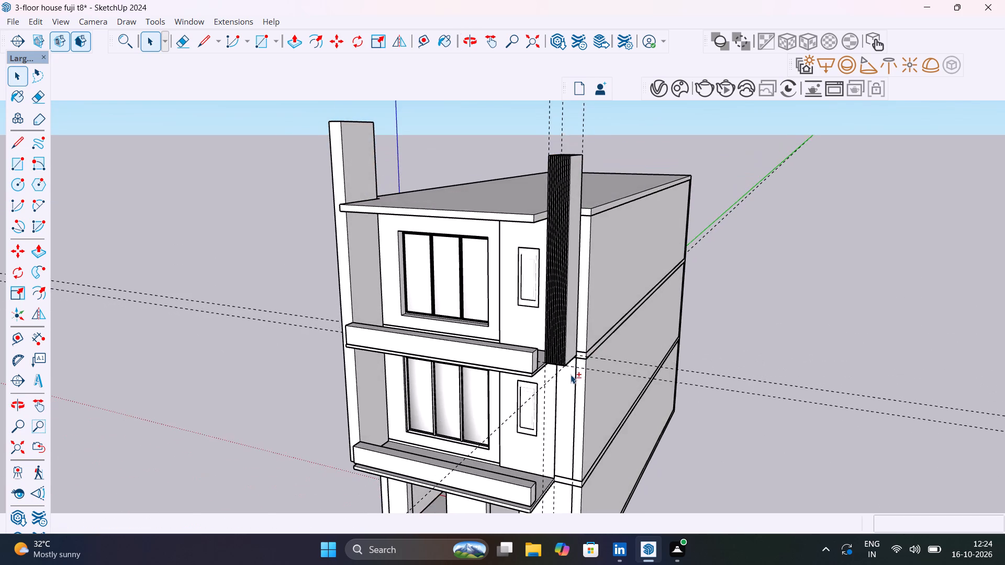
{"action": "scroll", "coordinate": [571, 375], "scroll_direction": "up", "scroll_amount": 11}
{"action": "scroll", "coordinate": [564, 344], "scroll_direction": "up", "scroll_amount": 10}
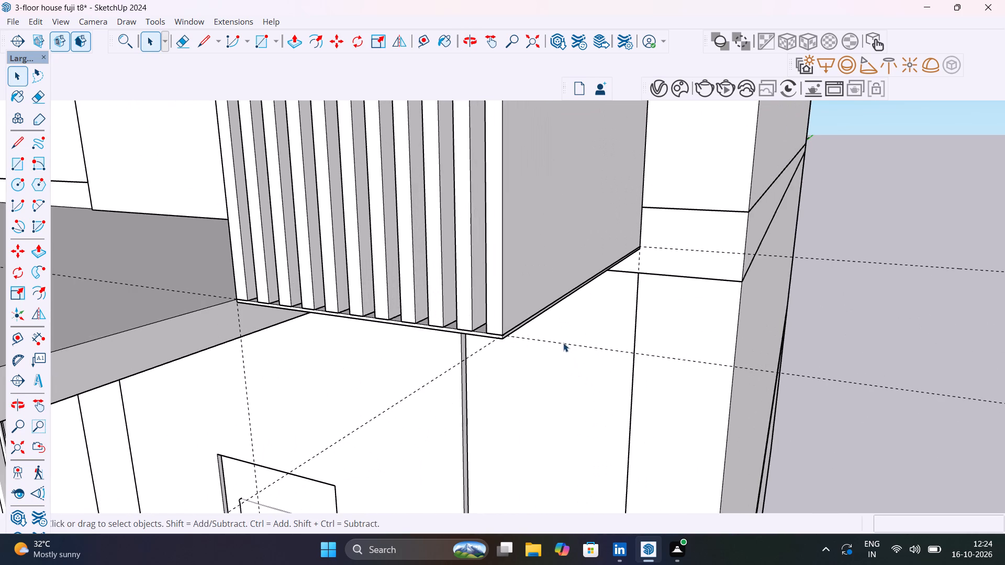
{"action": "scroll", "coordinate": [530, 325], "scroll_direction": "up", "scroll_amount": 3}
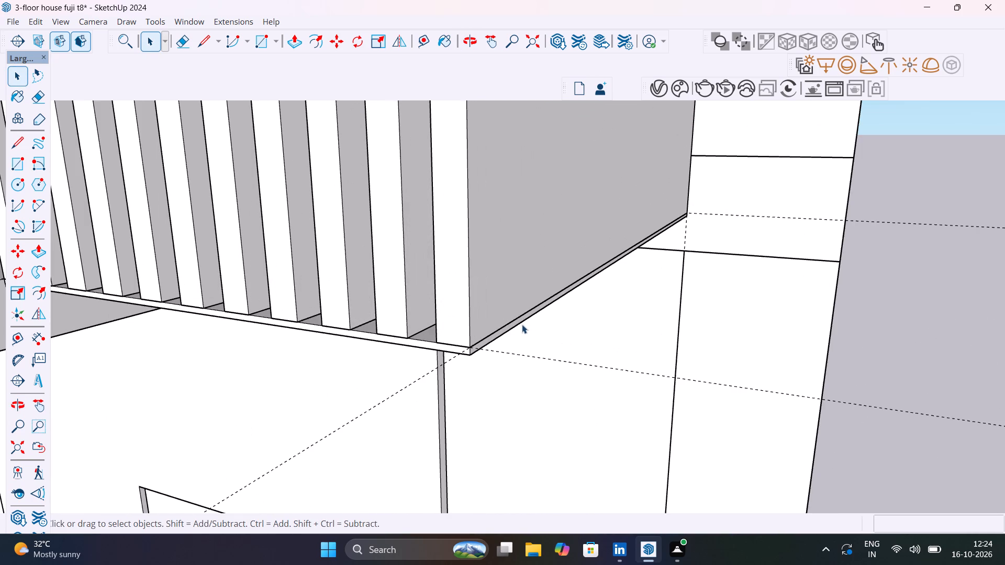
{"action": "left_click", "coordinate": [515, 324]}
{"action": "triple_click", "coordinate": [515, 323]}
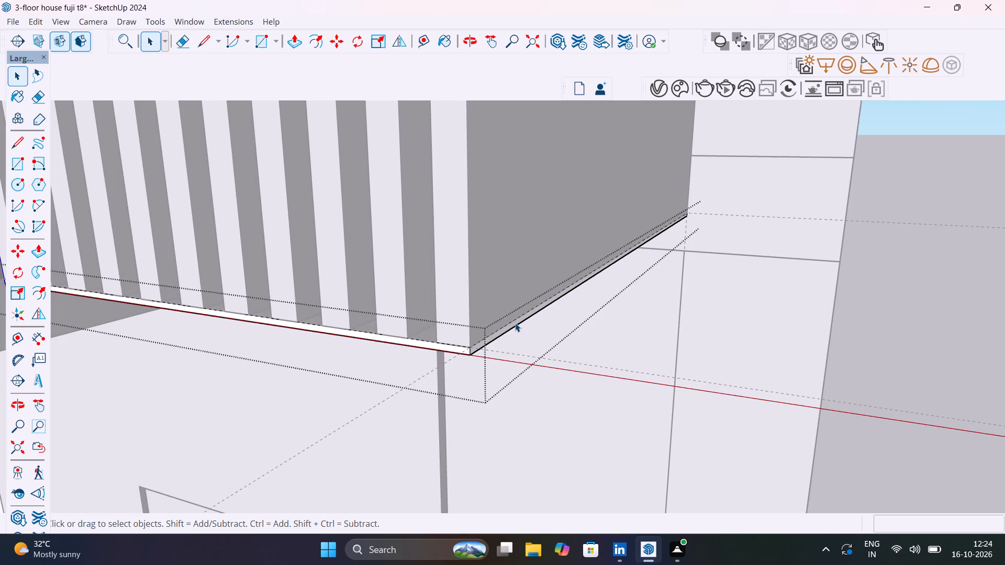
{"action": "left_click", "coordinate": [515, 323]}
{"action": "key", "text": "p"}
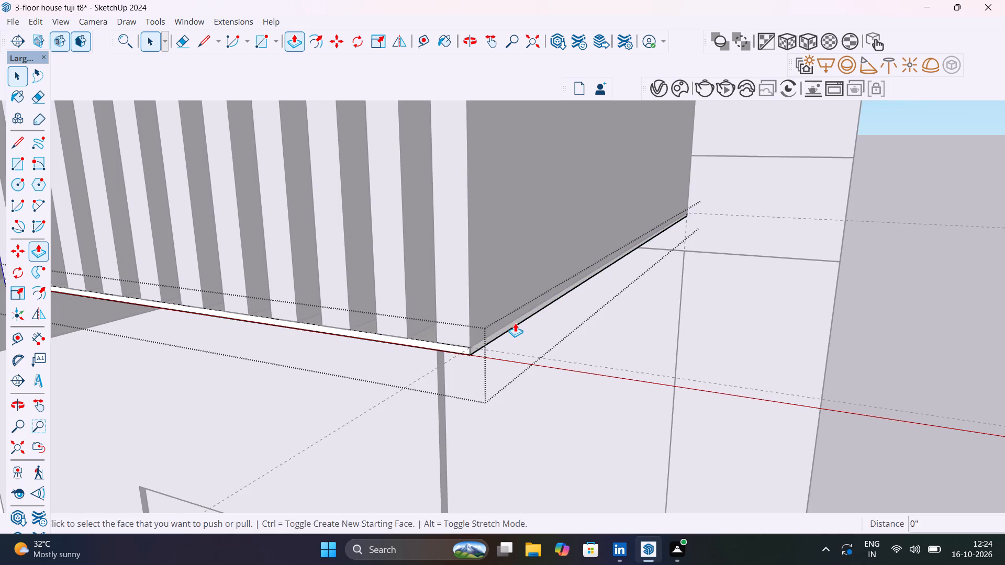
{"action": "left_click", "coordinate": [515, 323]}
{"action": "scroll", "coordinate": [578, 331], "scroll_direction": "down", "scroll_amount": 4}
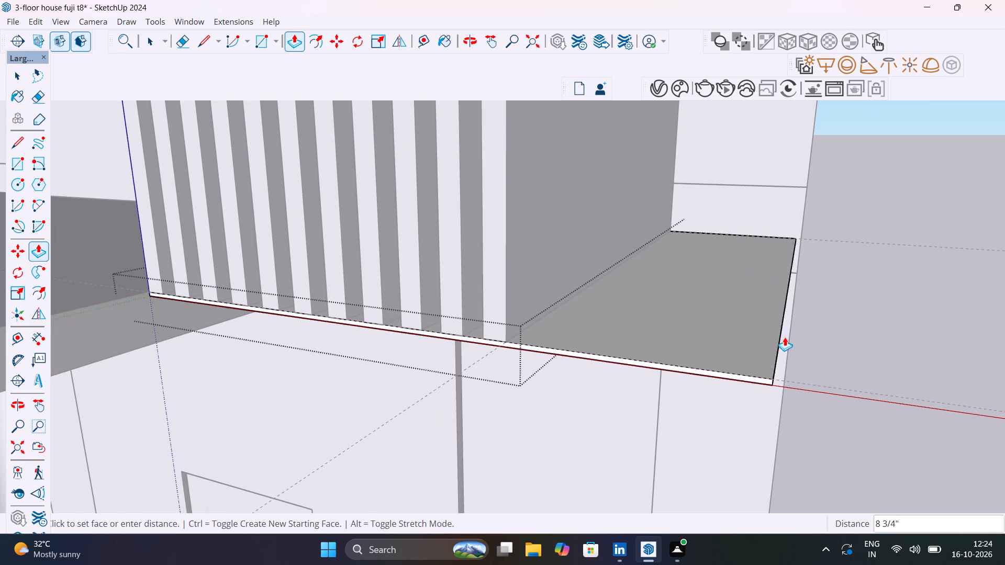
{"action": "scroll", "coordinate": [791, 332], "scroll_direction": "down", "scroll_amount": 1}
{"action": "middle_click_drag", "start_coordinate": [789, 329], "coordinate": [735, 200]}
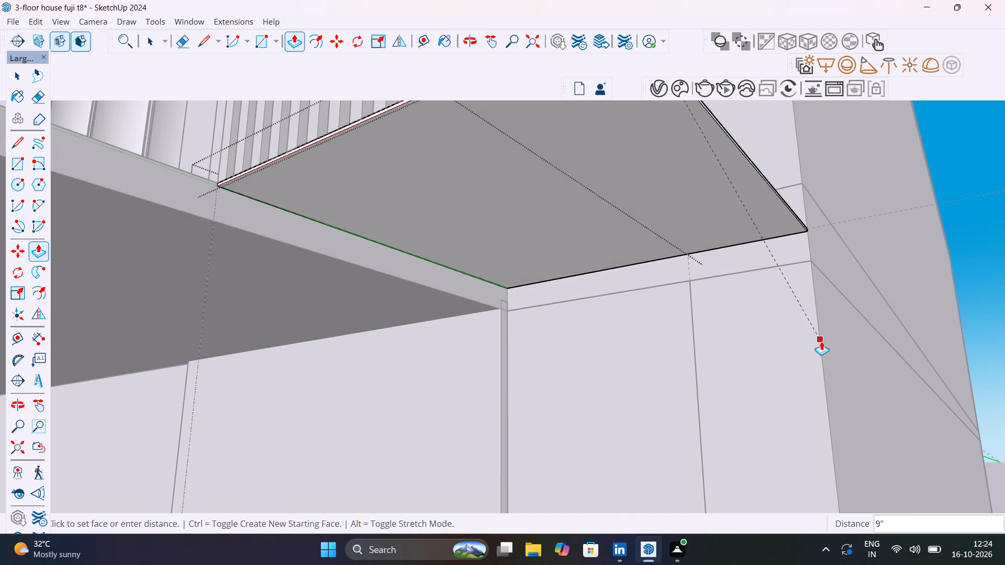
{"action": "left_click", "coordinate": [821, 341]}
{"action": "key", "text": "space"}
{"action": "scroll", "coordinate": [818, 347], "scroll_direction": "down", "scroll_amount": 8}
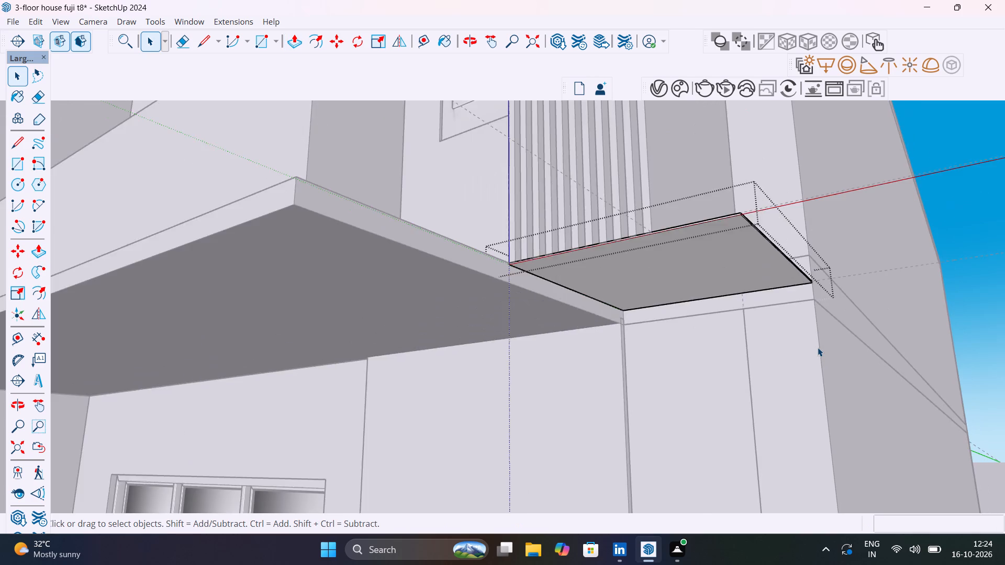
{"action": "scroll", "coordinate": [818, 347], "scroll_direction": "down", "scroll_amount": 13}
{"action": "middle_click_drag", "start_coordinate": [800, 368], "coordinate": [812, 430]}
{"action": "left_click", "coordinate": [943, 263]}
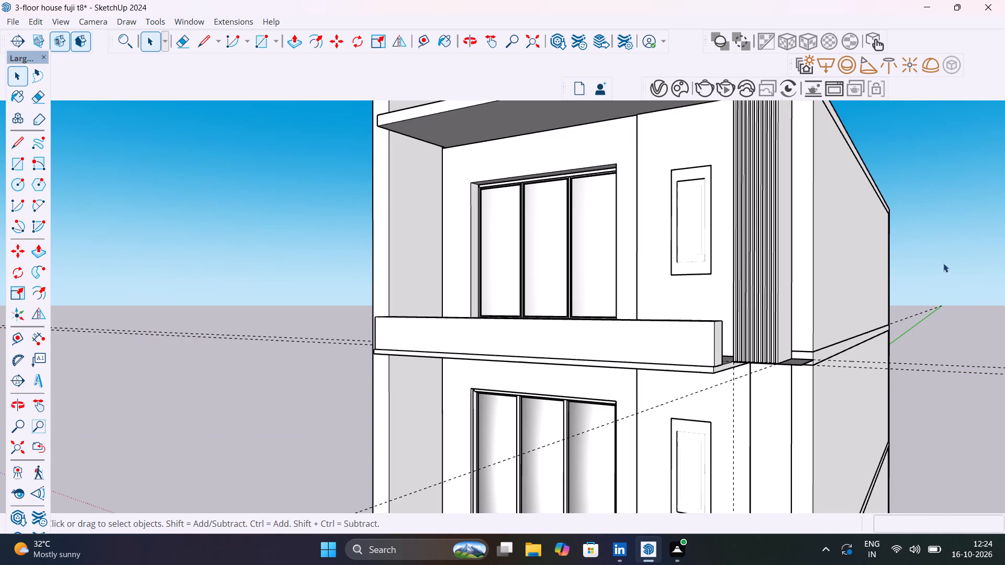
Copy the outermost slat 9" to the thin slab's extended outer edge and divide the distance into 5 equally spaced copies.
{"action": "middle_click_drag", "start_coordinate": [836, 369], "coordinate": [927, 401]}
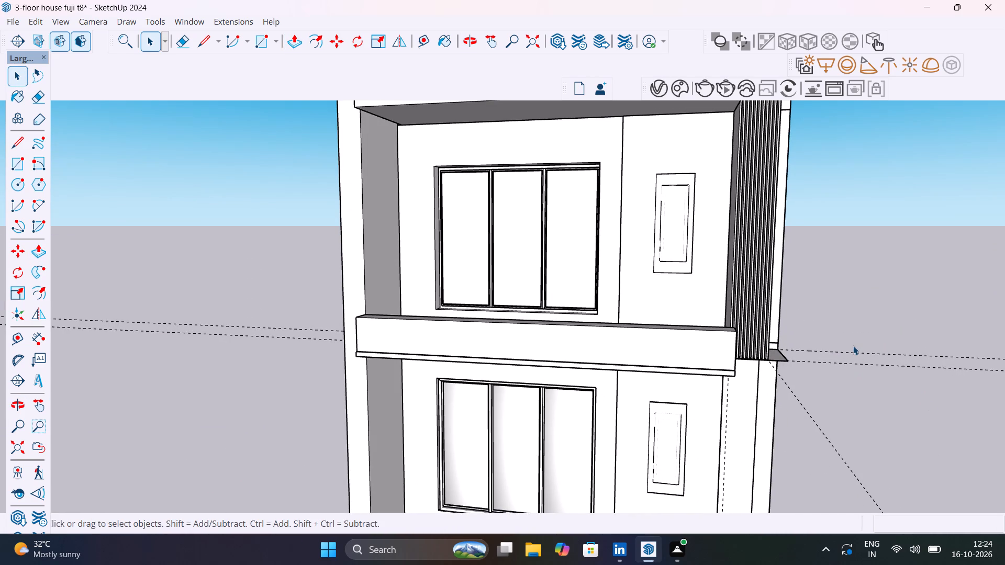
{"action": "scroll", "coordinate": [827, 359], "scroll_direction": "down", "scroll_amount": 6}
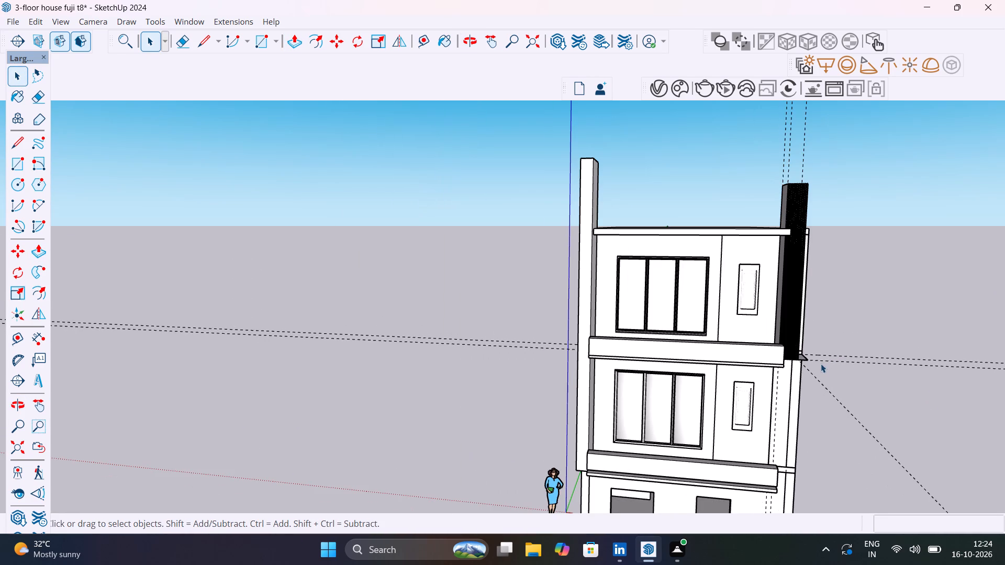
{"action": "middle_click_drag", "start_coordinate": [818, 362], "coordinate": [670, 411]}
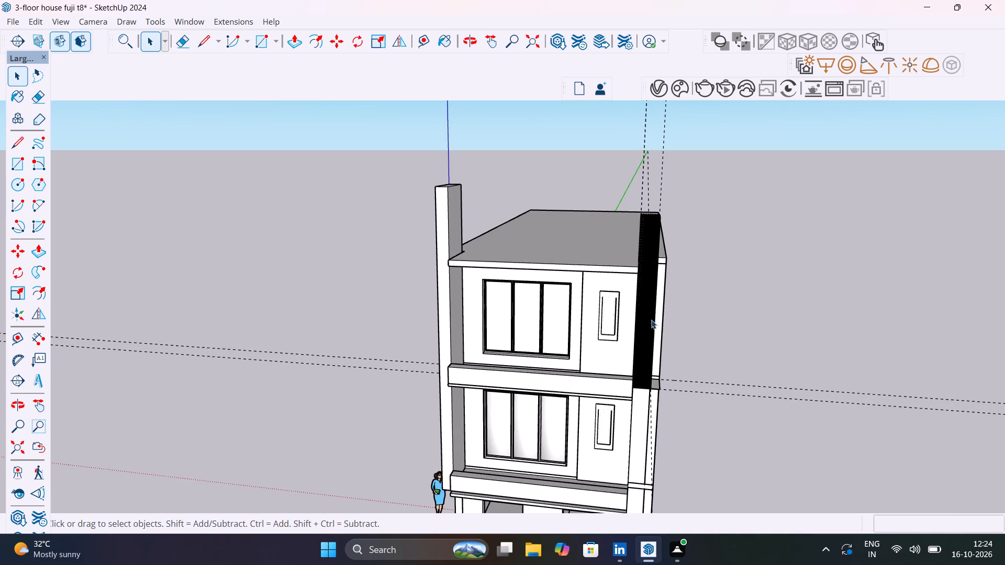
{"action": "scroll", "coordinate": [645, 317], "scroll_direction": "up", "scroll_amount": 10}
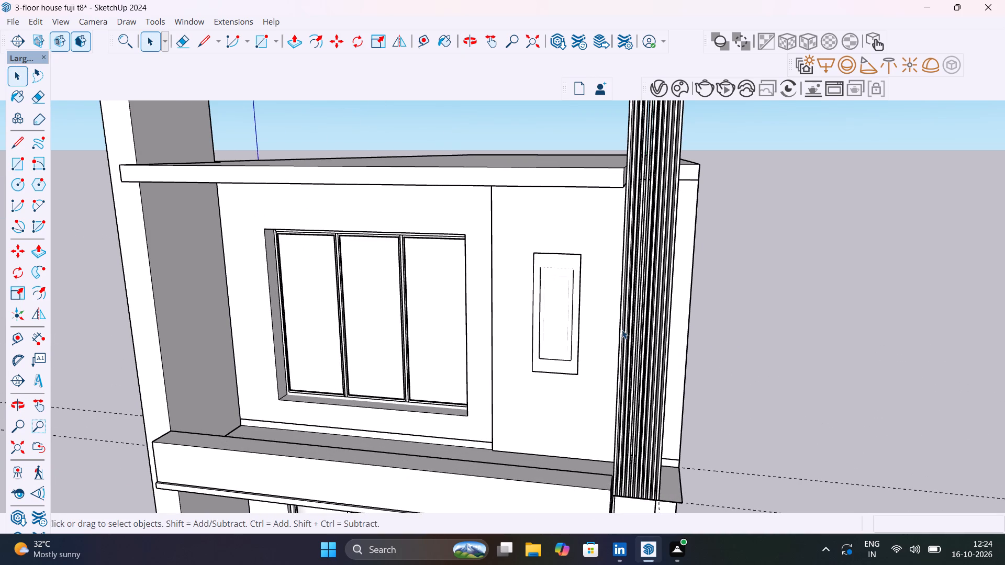
{"action": "left_click", "coordinate": [622, 331]}
{"action": "scroll", "coordinate": [622, 331], "scroll_direction": "up", "scroll_amount": 4}
{"action": "middle_click_drag", "start_coordinate": [622, 331], "coordinate": [622, 330]}
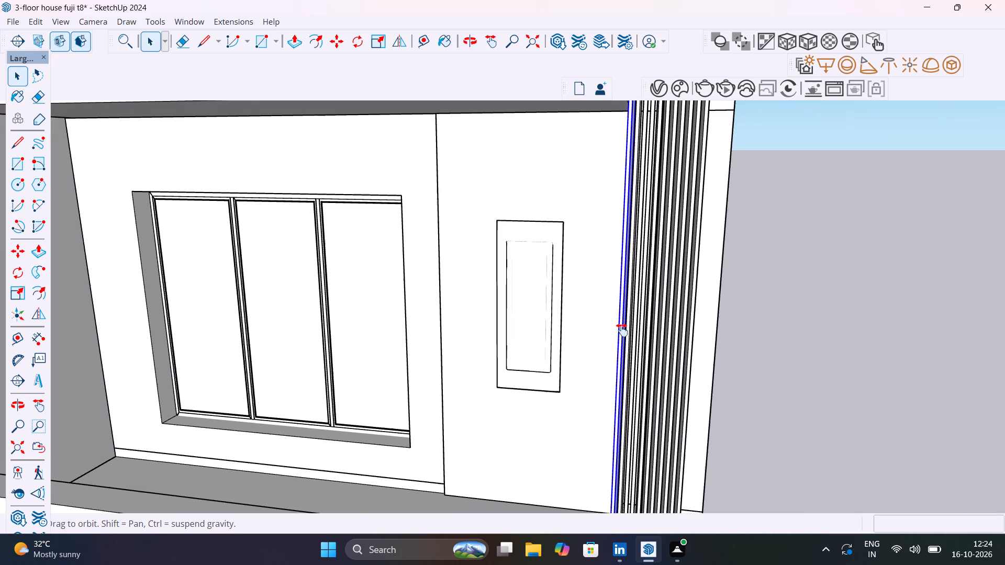
{"action": "middle_click_drag", "start_coordinate": [622, 330], "coordinate": [628, 209]}
{"action": "scroll", "coordinate": [618, 284], "scroll_direction": "up", "scroll_amount": 1, "text": "shift"}
{"action": "middle_click_drag", "start_coordinate": [628, 392], "coordinate": [586, 278], "text": "shift"}
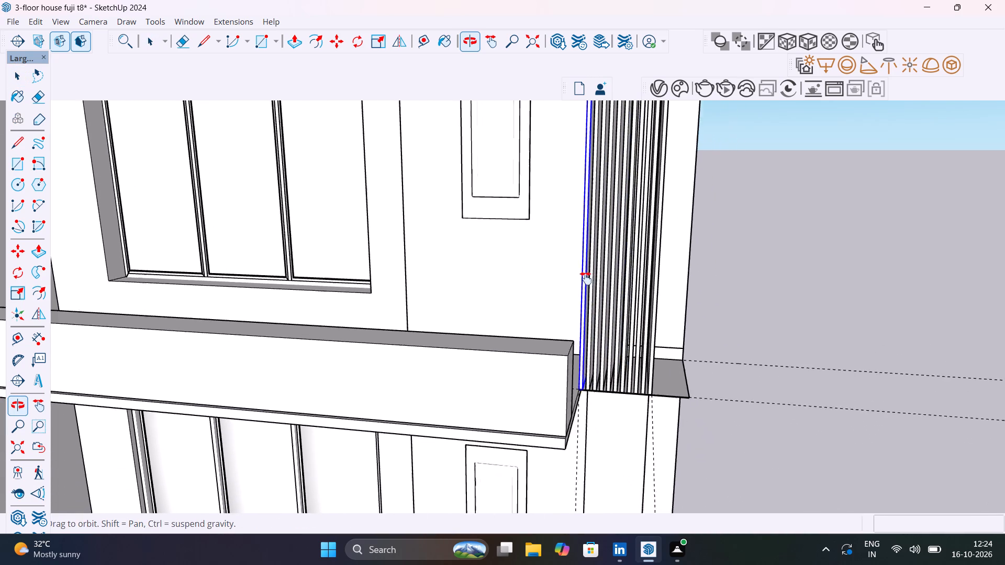
{"action": "middle_click_drag", "start_coordinate": [586, 278], "coordinate": [581, 298], "text": "shift"}
{"action": "left_click", "coordinate": [638, 381]}
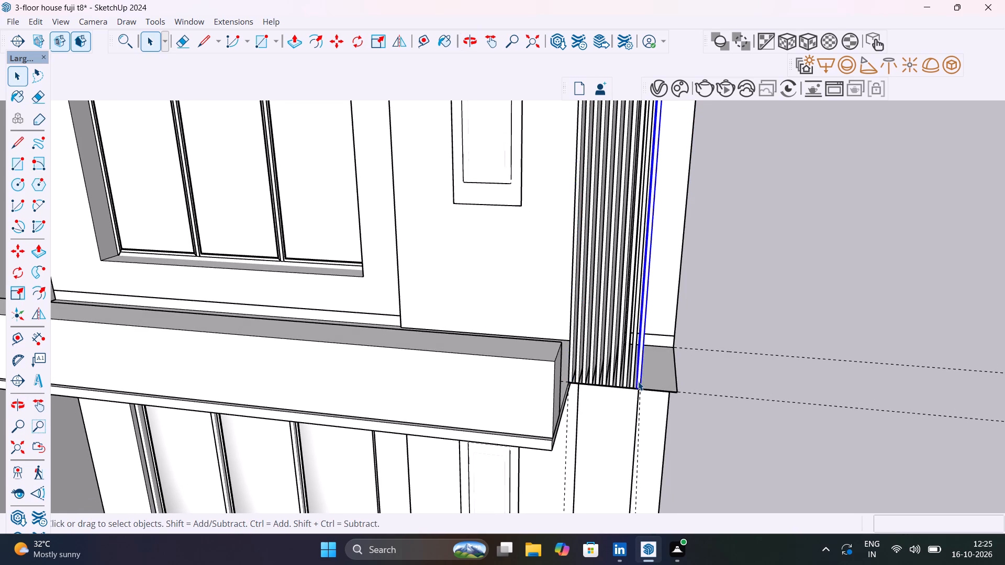
{"action": "scroll", "coordinate": [638, 381], "scroll_direction": "up", "scroll_amount": 4}
{"action": "key", "text": "m"}
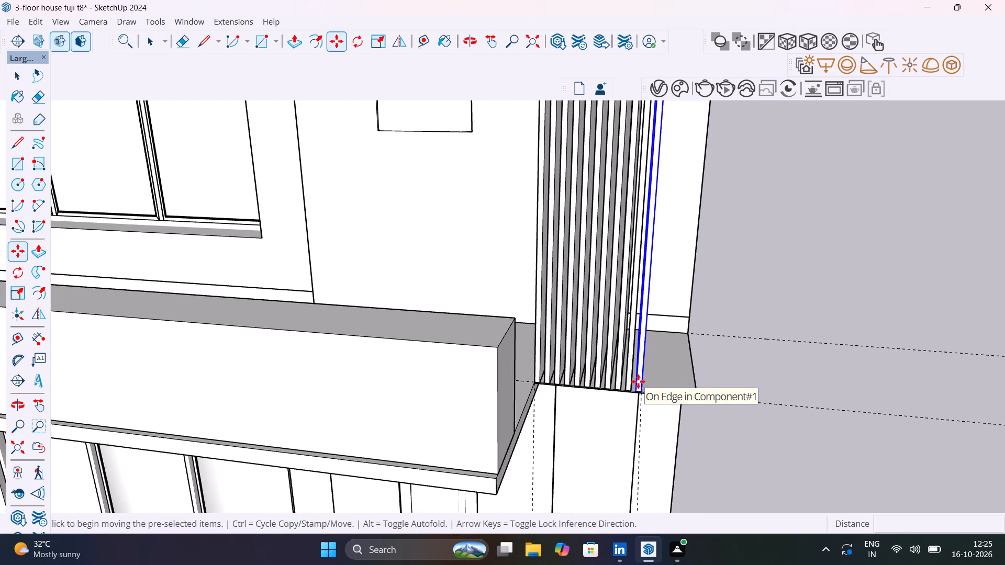
{"action": "scroll", "coordinate": [637, 391], "scroll_direction": "up", "scroll_amount": 14}
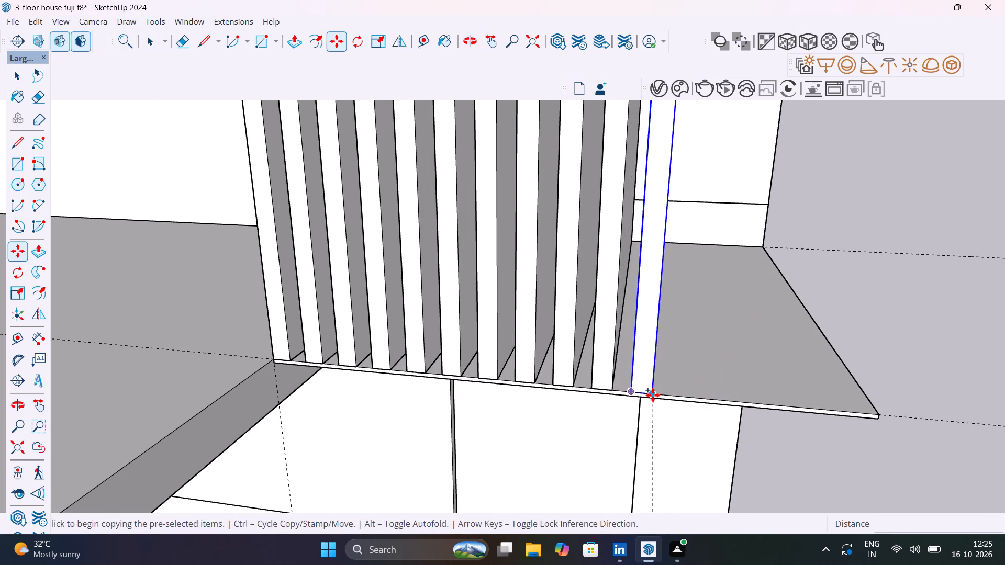
{"action": "left_click", "coordinate": [653, 395]}
{"action": "left_click", "coordinate": [882, 413]}
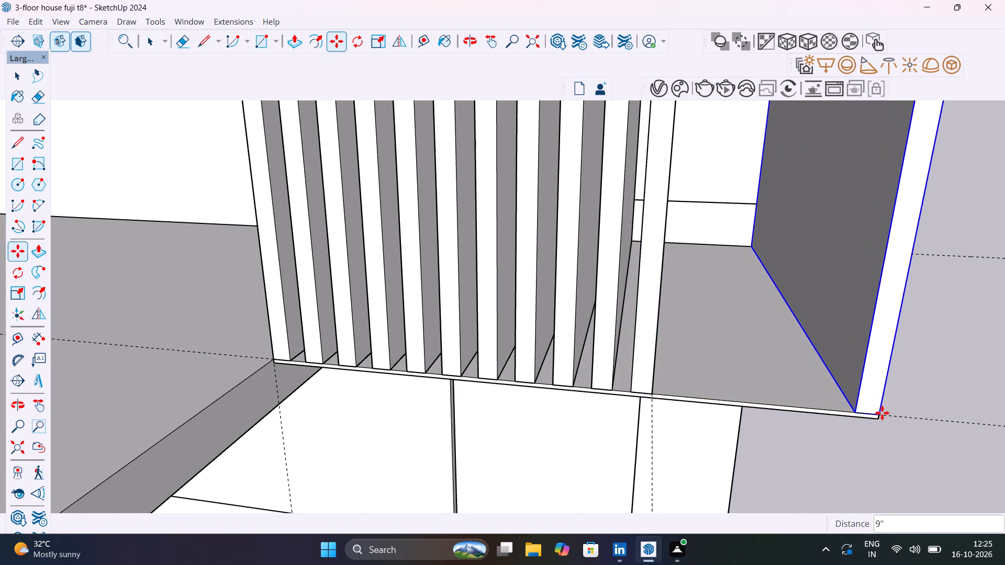
{"action": "type", "text": "5/"}
{"action": "key", "text": "Return"}
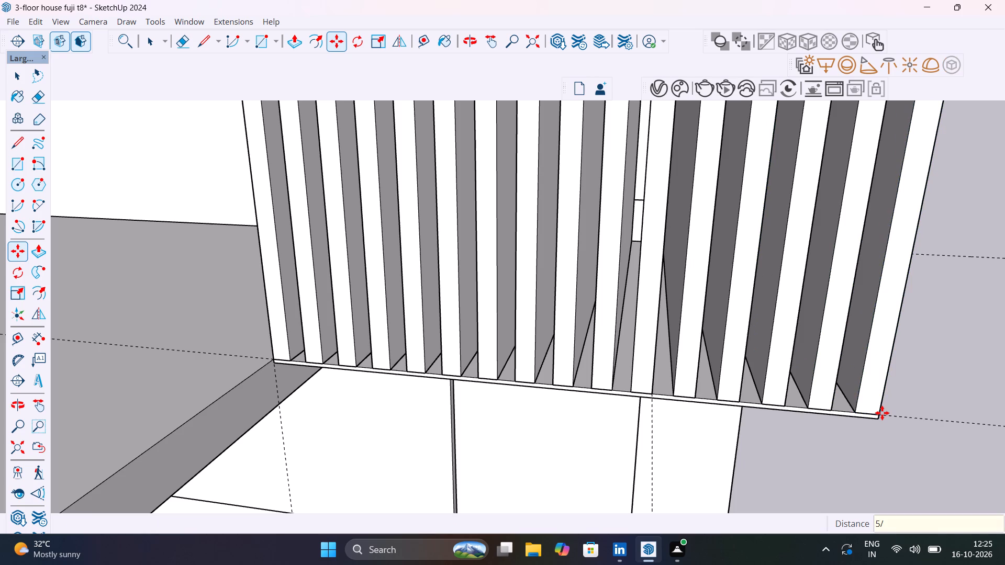
{"action": "scroll", "coordinate": [882, 413], "scroll_direction": "down", "scroll_amount": 14}
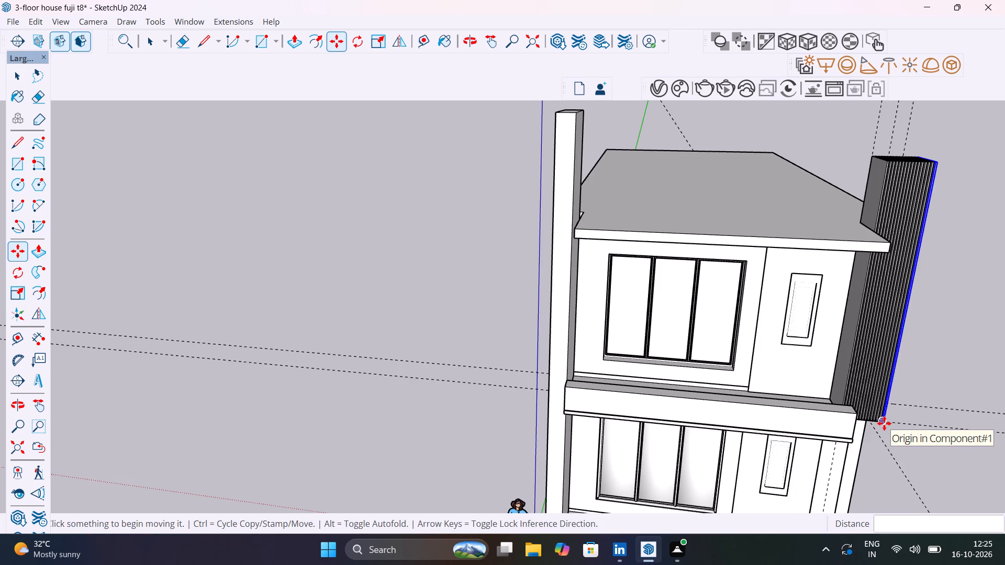
{"action": "key", "text": "space"}
{"action": "left_click", "coordinate": [956, 336]}
Examine the widened row of vertical slats against the roof, balcony and side wall from several angles.
{"action": "middle_click_drag", "start_coordinate": [951, 341], "coordinate": [827, 306]}
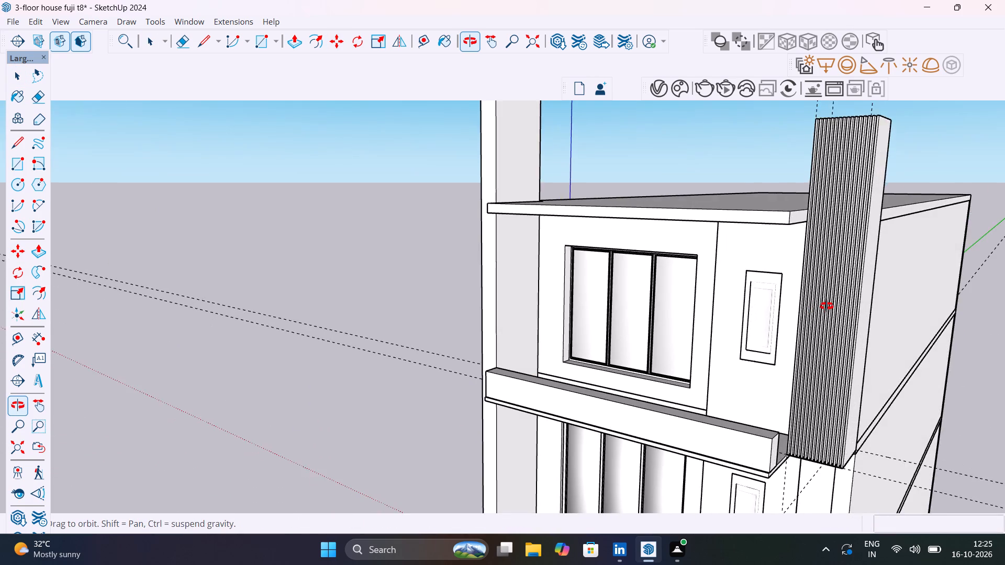
{"action": "middle_click_drag", "start_coordinate": [827, 306], "coordinate": [779, 306]}
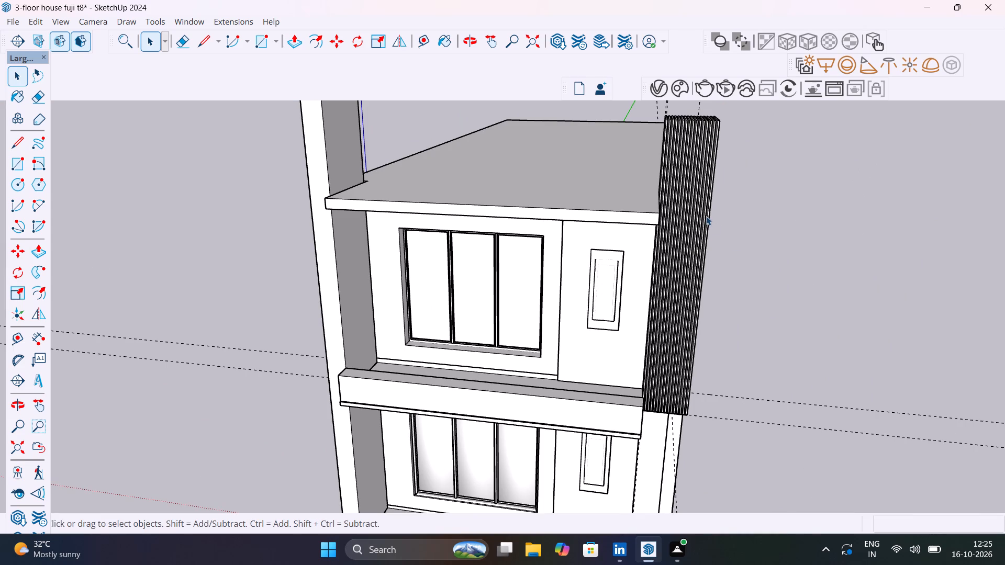
{"action": "scroll", "coordinate": [673, 145], "scroll_direction": "up", "scroll_amount": 12}
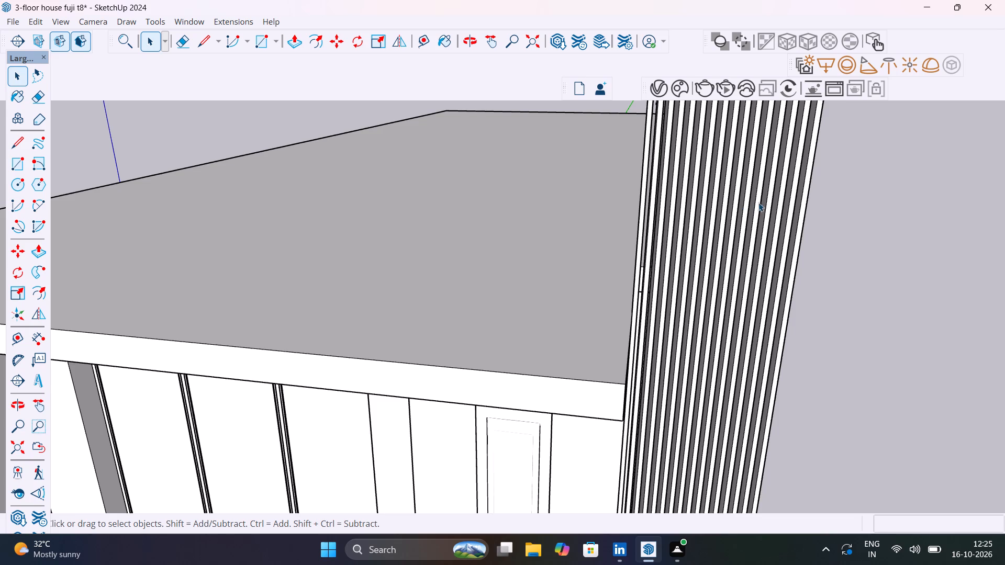
{"action": "scroll", "coordinate": [703, 224], "scroll_direction": "down", "scroll_amount": 1}
{"action": "middle_click_drag", "start_coordinate": [738, 220], "coordinate": [865, 258]}
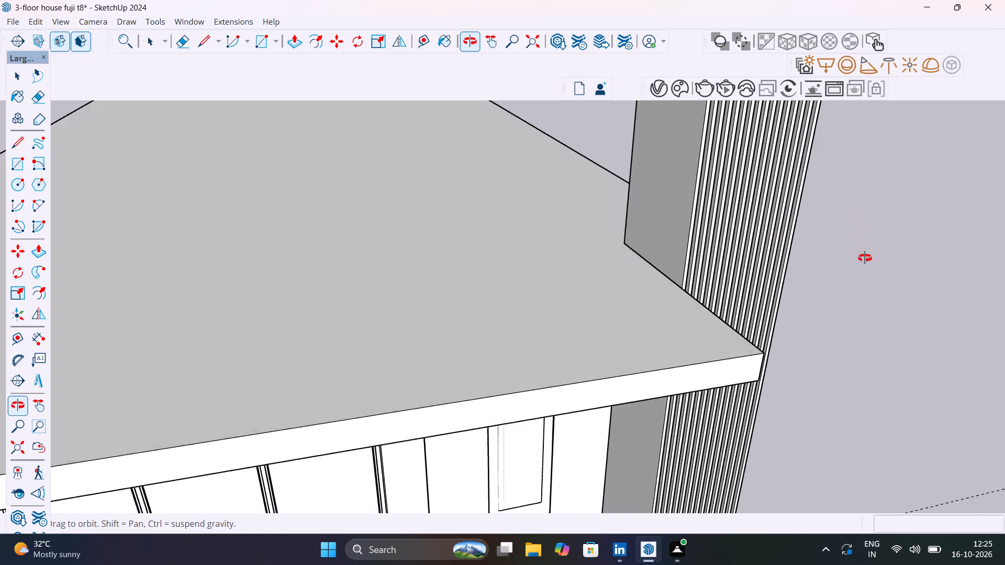
{"action": "middle_click_drag", "start_coordinate": [865, 258], "coordinate": [548, 142]}
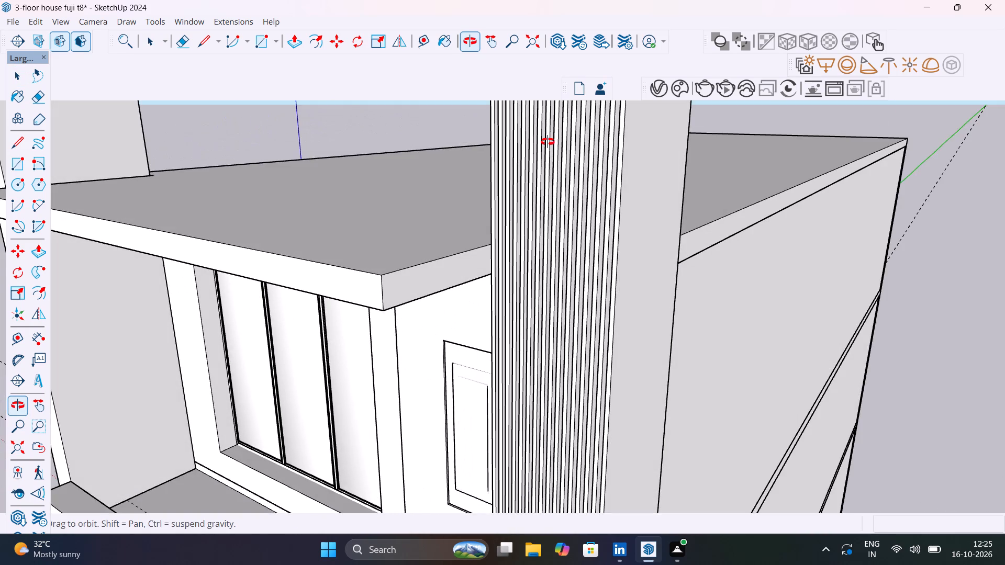
{"action": "middle_click_drag", "start_coordinate": [548, 142], "coordinate": [597, 121]}
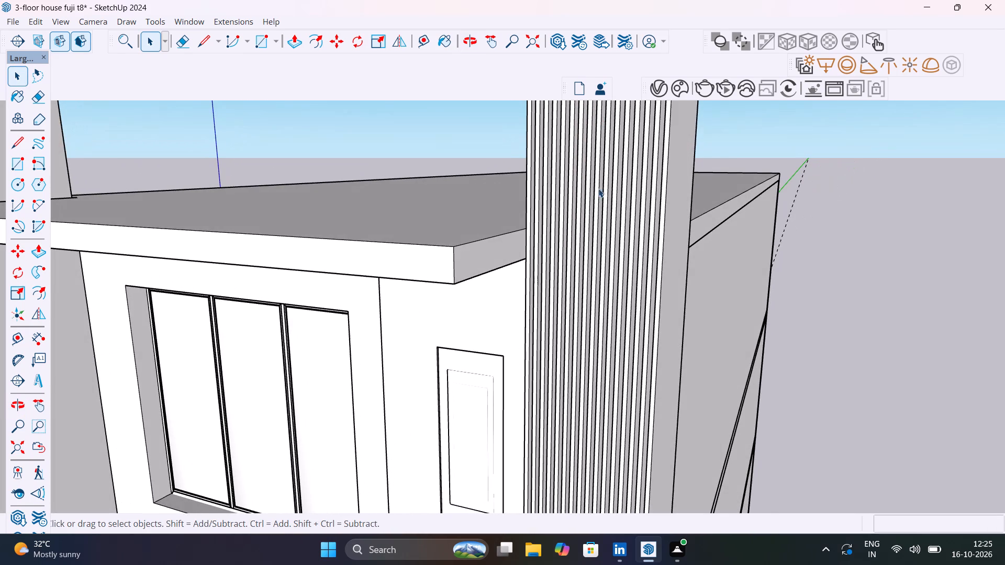
{"action": "scroll", "coordinate": [598, 213], "scroll_direction": "down", "scroll_amount": 10}
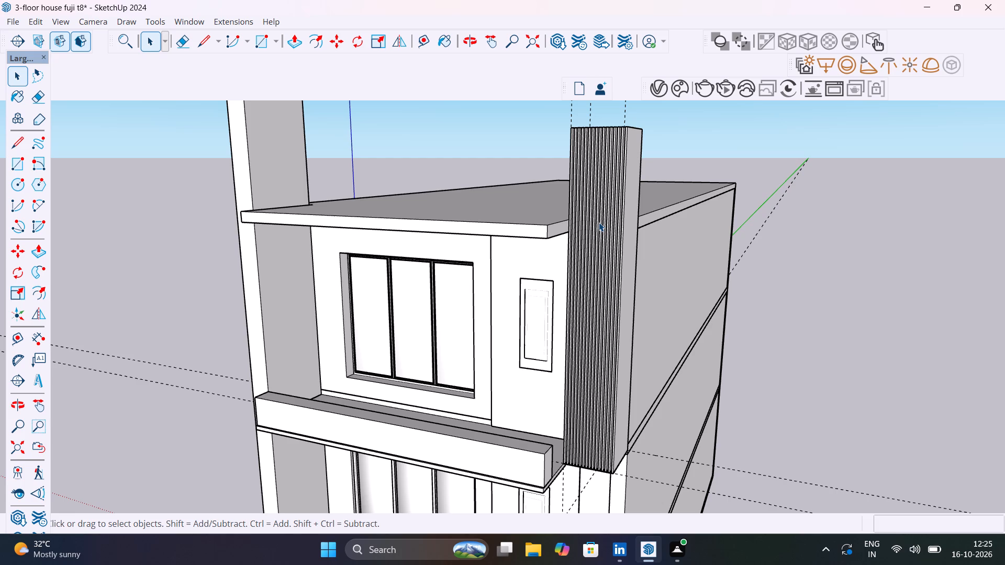
{"action": "scroll", "coordinate": [643, 242], "scroll_direction": "down", "scroll_amount": 6}
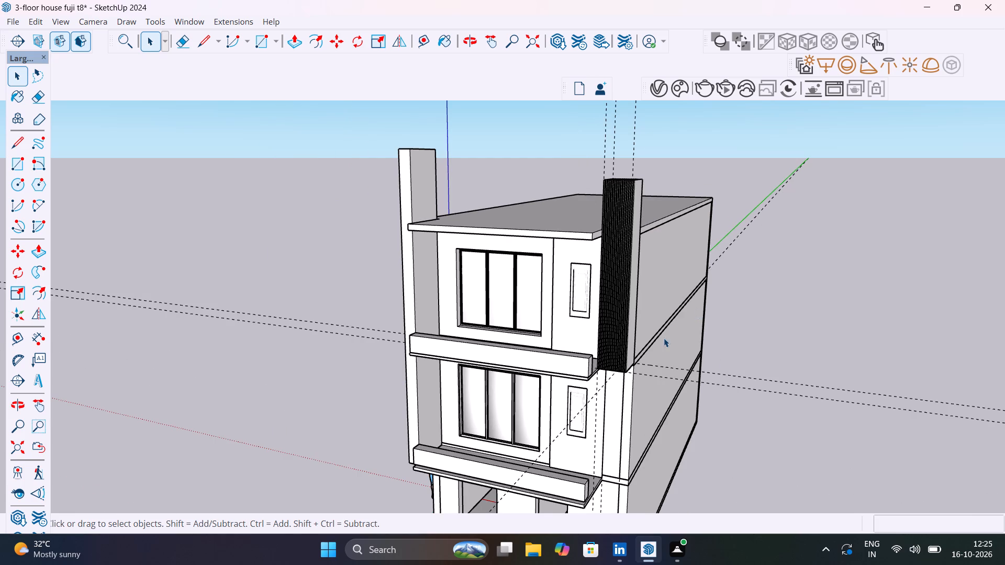
{"action": "middle_click_drag", "start_coordinate": [680, 330], "coordinate": [791, 367]}
{"action": "scroll", "coordinate": [821, 380], "scroll_direction": "down", "scroll_amount": 1}
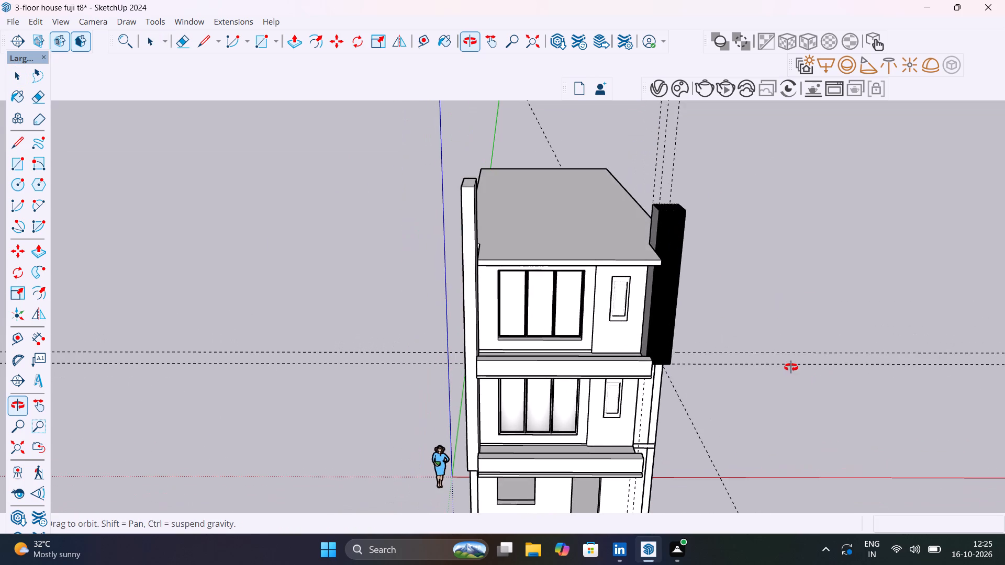
{"action": "middle_click_drag", "start_coordinate": [791, 367], "coordinate": [563, 264]}
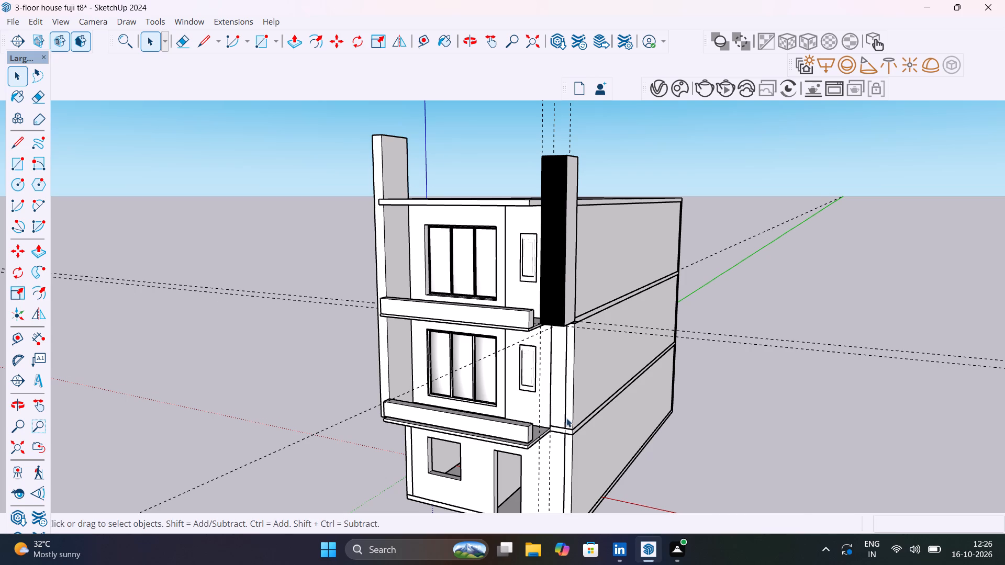
Move the thin slab under the slats down about 10' 5 1/8" from its inner corner to the lower balcony's wall corner.
{"action": "scroll", "coordinate": [566, 418], "scroll_direction": "down", "scroll_amount": 5}
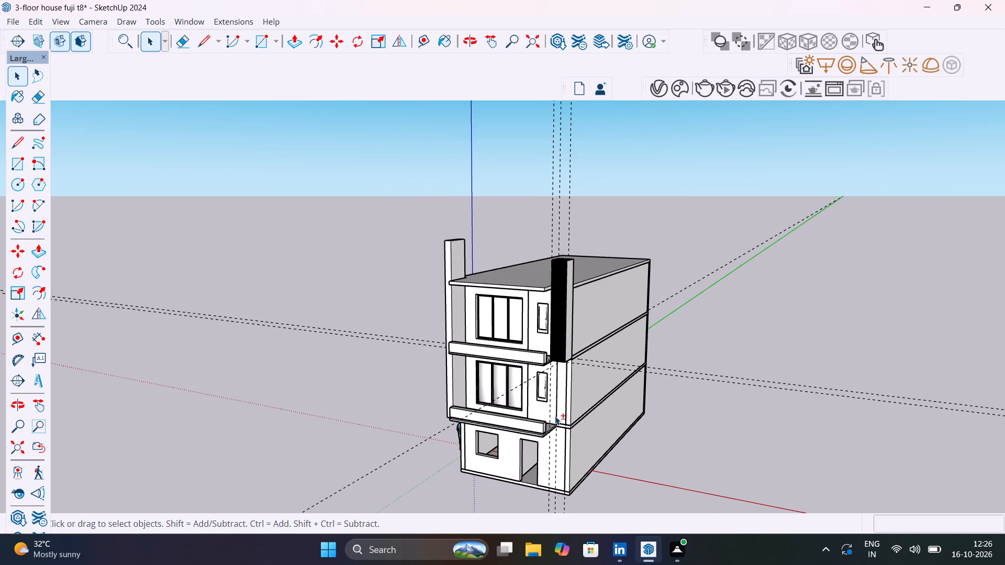
{"action": "middle_click_drag", "start_coordinate": [555, 416], "coordinate": [652, 267], "text": "shift"}
{"action": "middle_click_drag", "start_coordinate": [599, 315], "coordinate": [585, 433]}
{"action": "scroll", "coordinate": [598, 308], "scroll_direction": "up", "scroll_amount": 5}
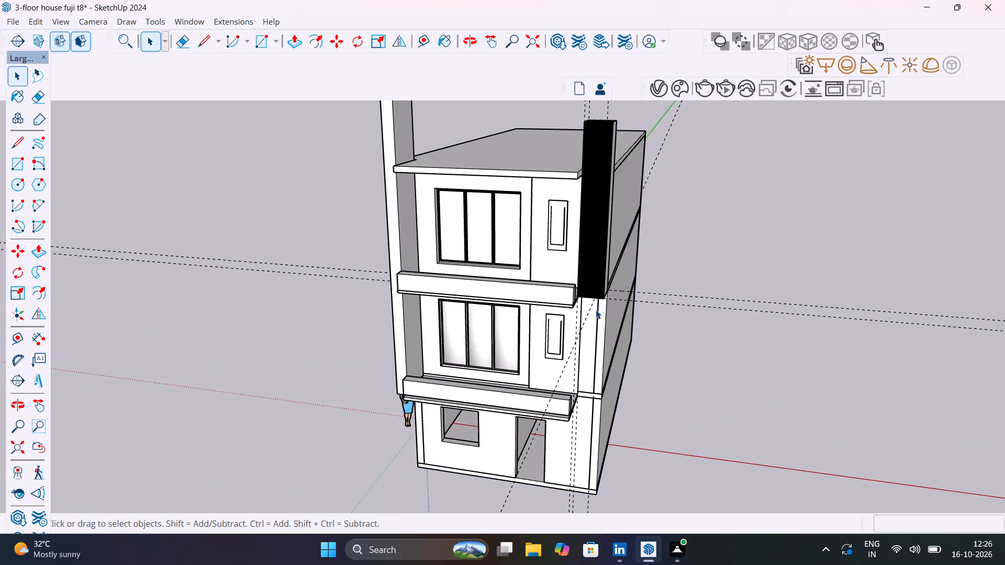
{"action": "scroll", "coordinate": [596, 310], "scroll_direction": "up", "scroll_amount": 6}
{"action": "middle_click_drag", "start_coordinate": [590, 308], "coordinate": [590, 306]}
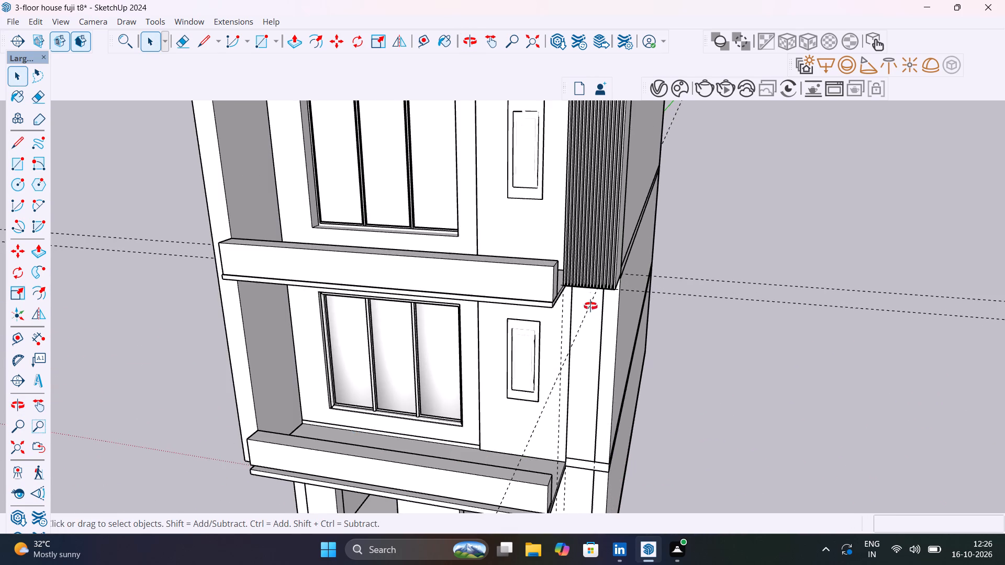
{"action": "middle_click_drag", "start_coordinate": [590, 306], "coordinate": [636, 188]}
{"action": "scroll", "coordinate": [589, 243], "scroll_direction": "up", "scroll_amount": 7}
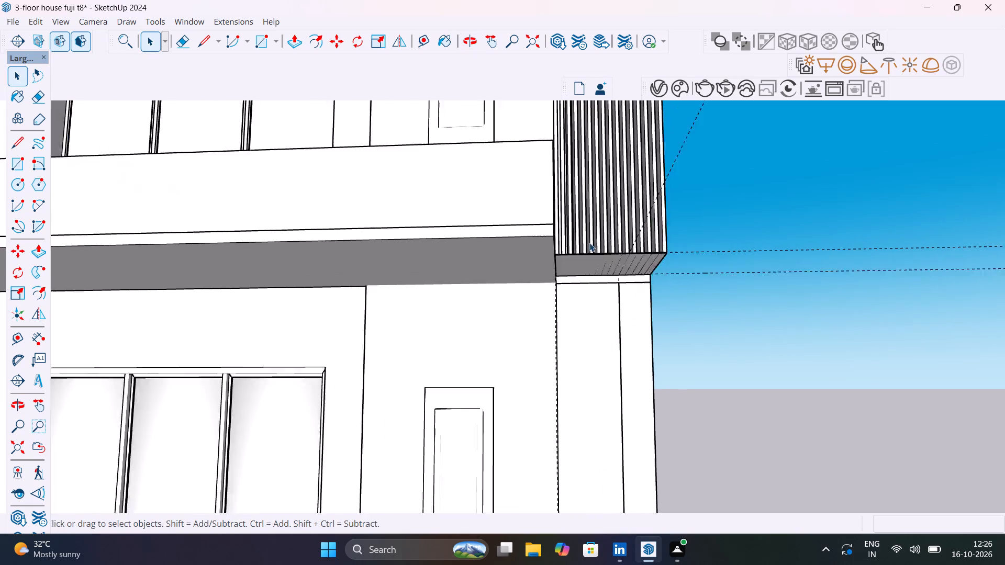
{"action": "scroll", "coordinate": [589, 243], "scroll_direction": "up", "scroll_amount": 11}
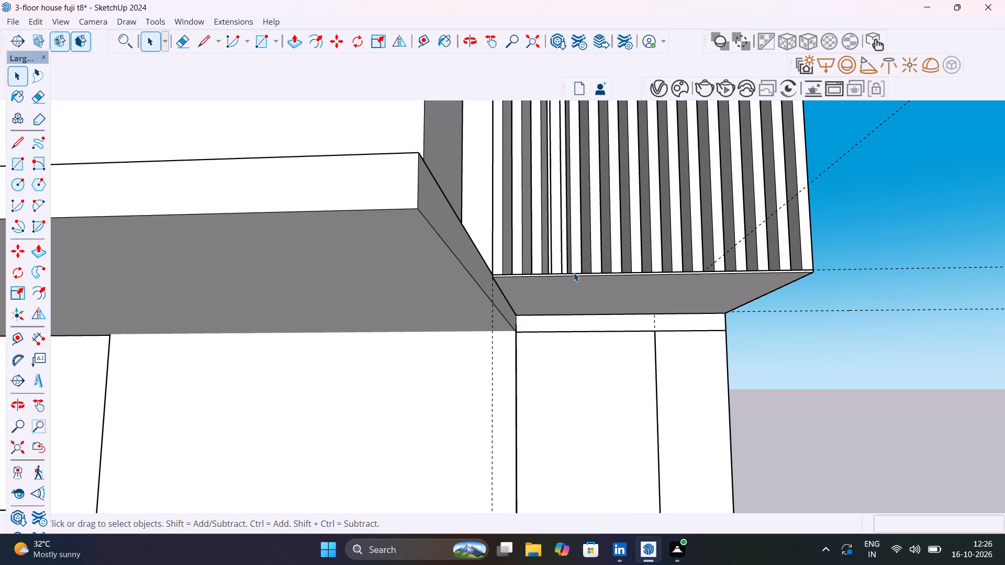
{"action": "left_click", "coordinate": [574, 276]}
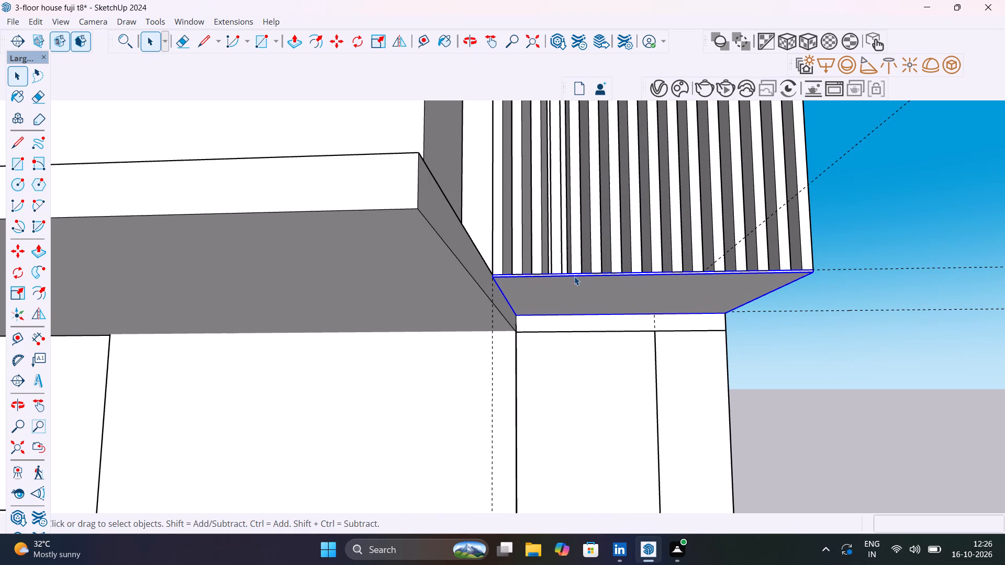
{"action": "key", "text": "m"}
{"action": "left_click", "coordinate": [519, 314]}
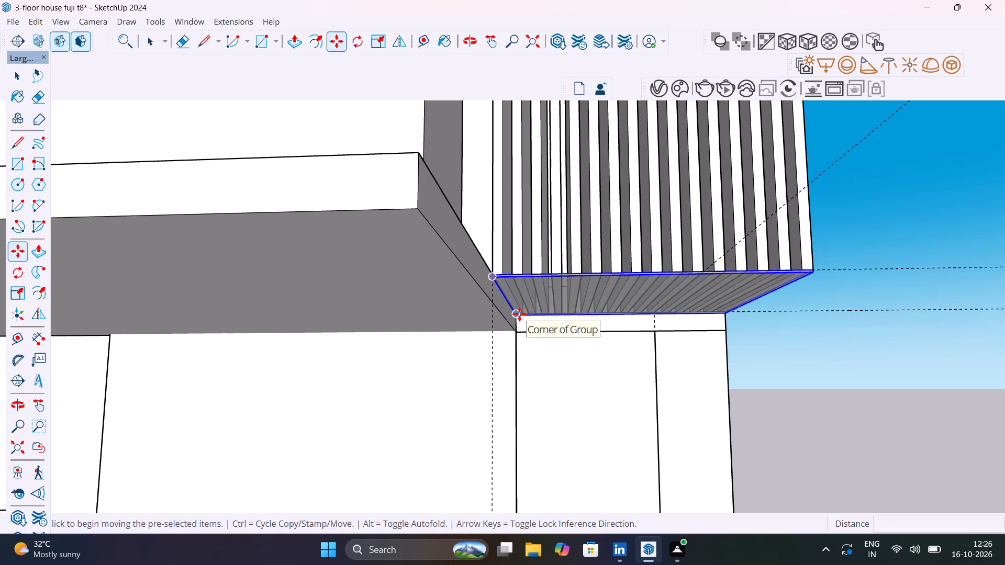
{"action": "scroll", "coordinate": [526, 360], "scroll_direction": "down", "scroll_amount": 9}
{"action": "middle_click_drag", "start_coordinate": [541, 409], "coordinate": [551, 207], "text": "shift"}
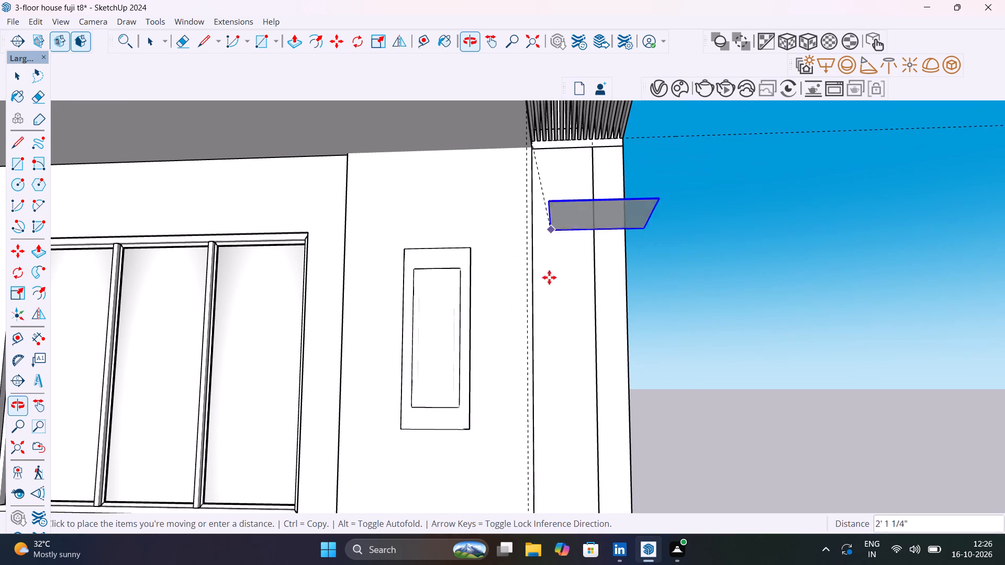
{"action": "middle_click_drag", "start_coordinate": [539, 432], "coordinate": [539, 252], "text": "shift"}
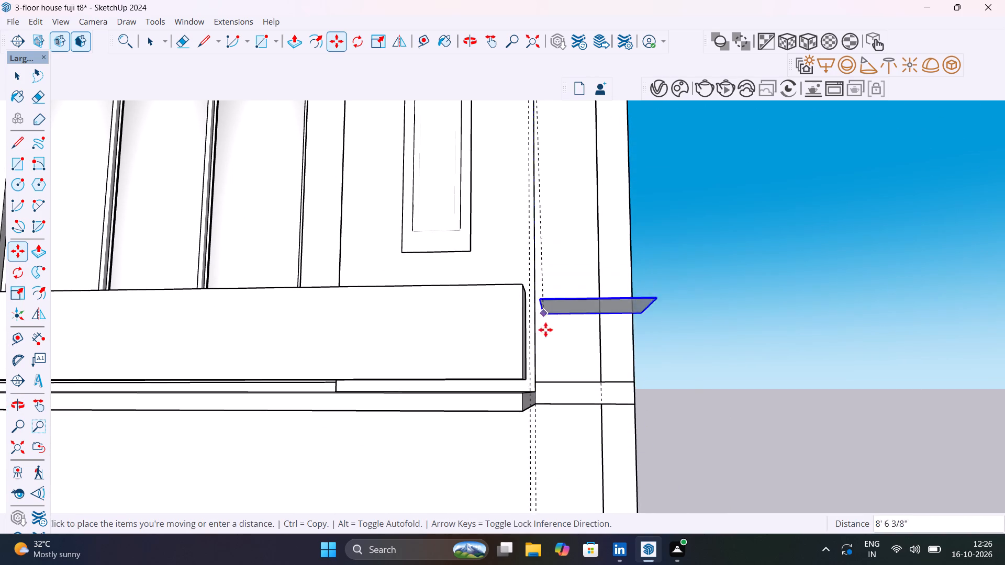
{"action": "scroll", "coordinate": [533, 394], "scroll_direction": "up", "scroll_amount": 10}
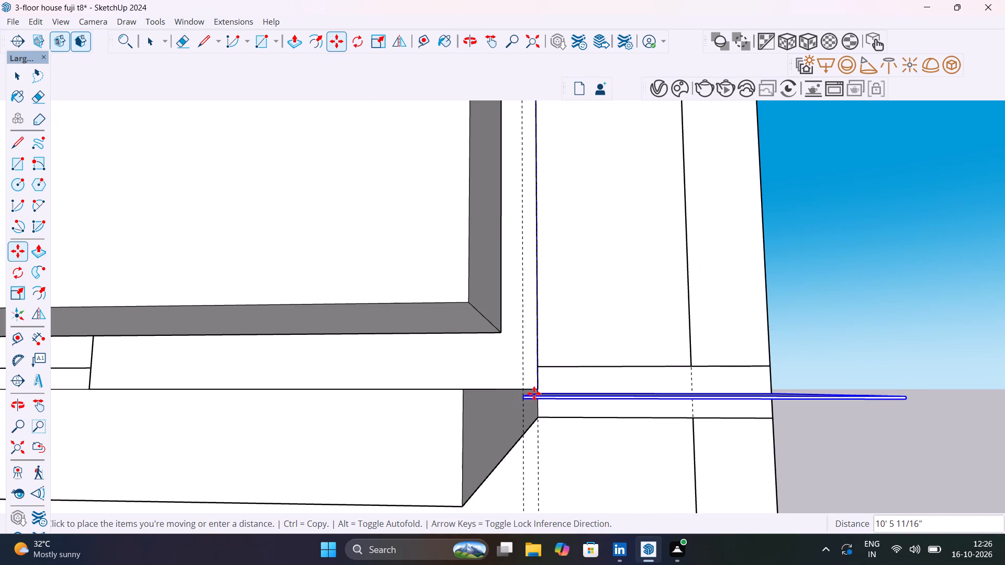
{"action": "middle_click_drag", "start_coordinate": [533, 389], "coordinate": [519, 437]}
{"action": "scroll", "coordinate": [519, 437], "scroll_direction": "up", "scroll_amount": 1}
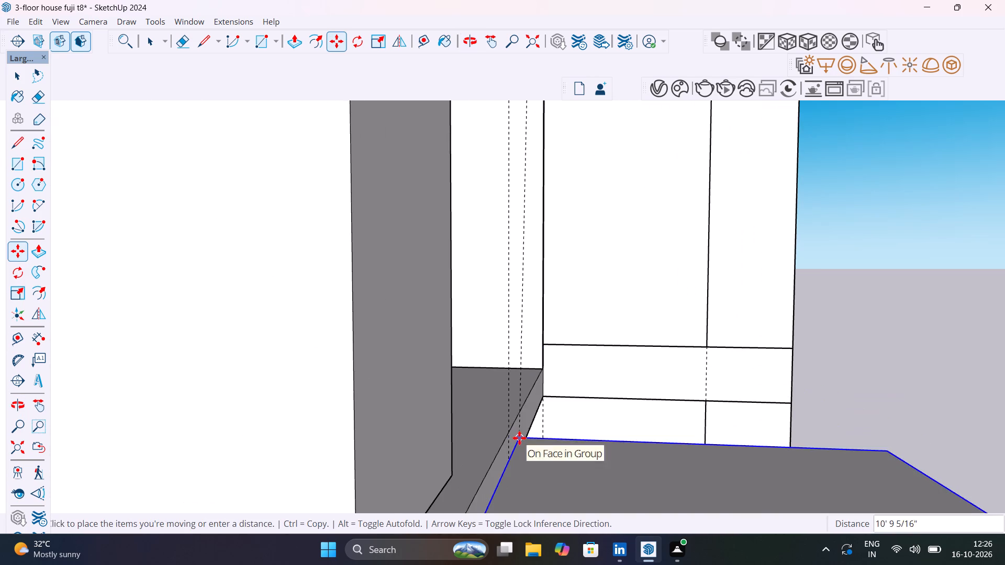
{"action": "left_click", "coordinate": [538, 368]}
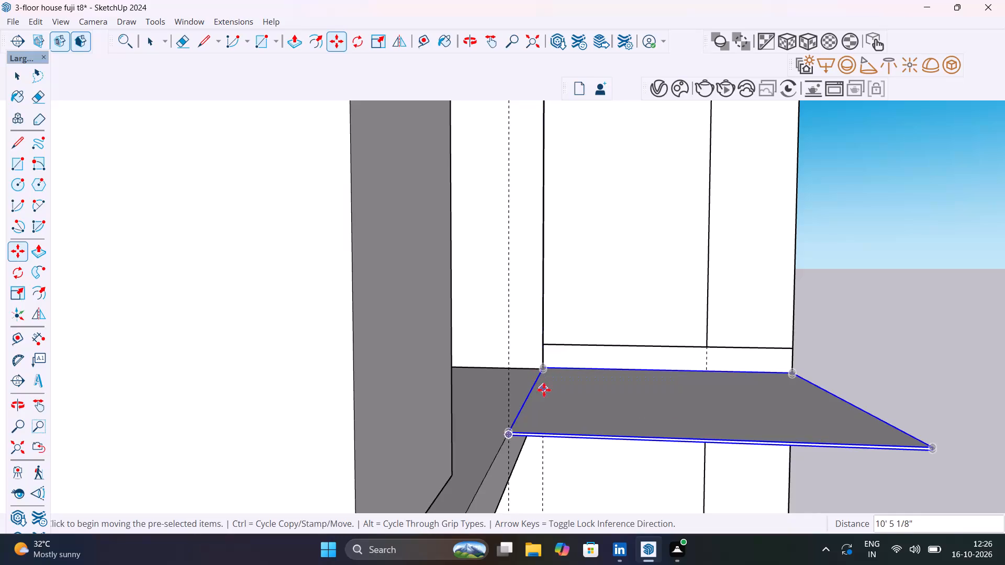
{"action": "scroll", "coordinate": [544, 390], "scroll_direction": "down", "scroll_amount": 20}
{"action": "scroll", "coordinate": [544, 390], "scroll_direction": "down", "scroll_amount": 1}
{"action": "middle_click_drag", "start_coordinate": [642, 418], "coordinate": [461, 334]}
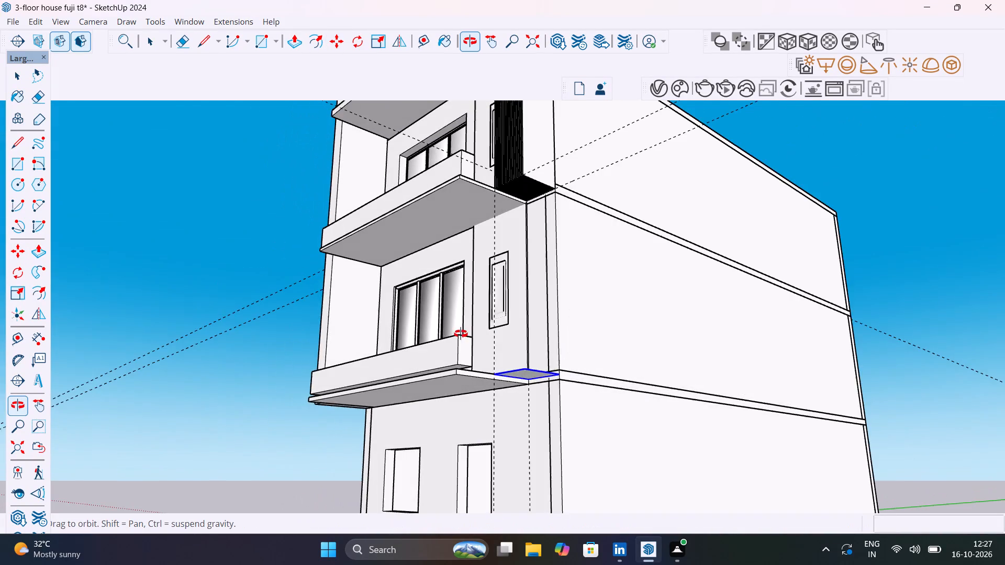
Examine the lowered thin slab at the lower balcony's corner from several angles and clear the selection.
{"action": "middle_click_drag", "start_coordinate": [461, 334], "coordinate": [656, 497]}
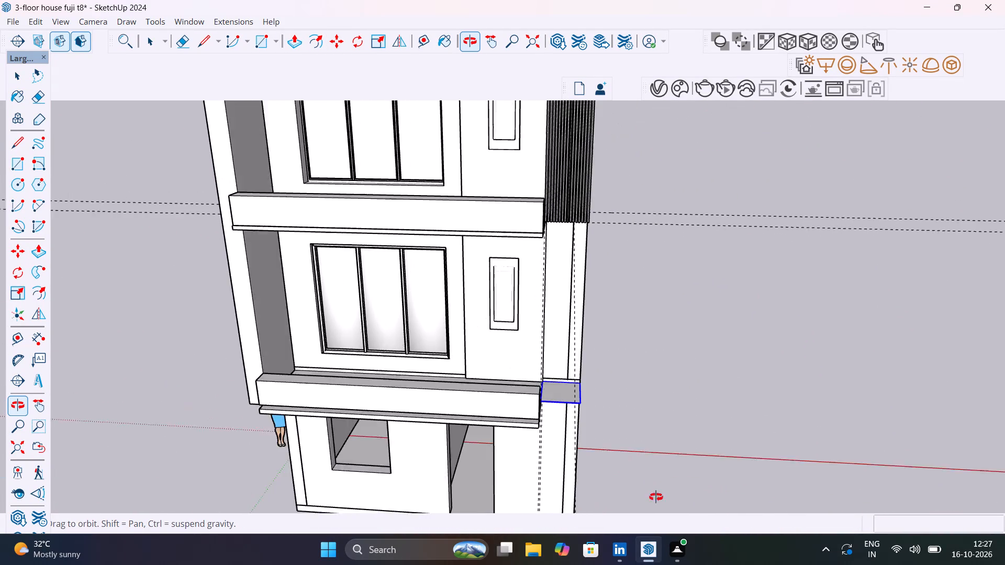
{"action": "middle_click_drag", "start_coordinate": [656, 497], "coordinate": [653, 433]}
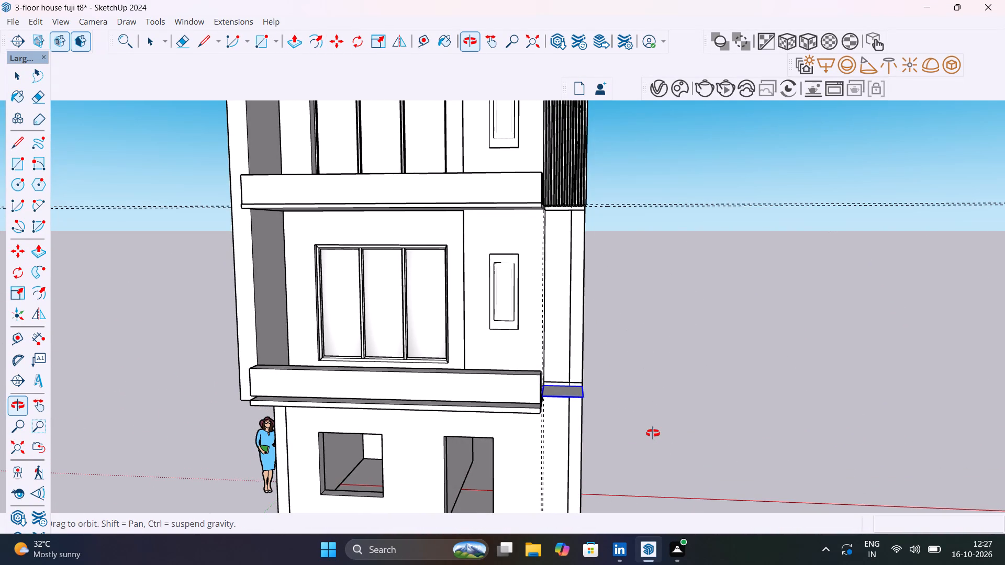
{"action": "middle_click_drag", "start_coordinate": [653, 433], "coordinate": [649, 433]}
{"action": "middle_click_drag", "start_coordinate": [649, 433], "coordinate": [583, 432]}
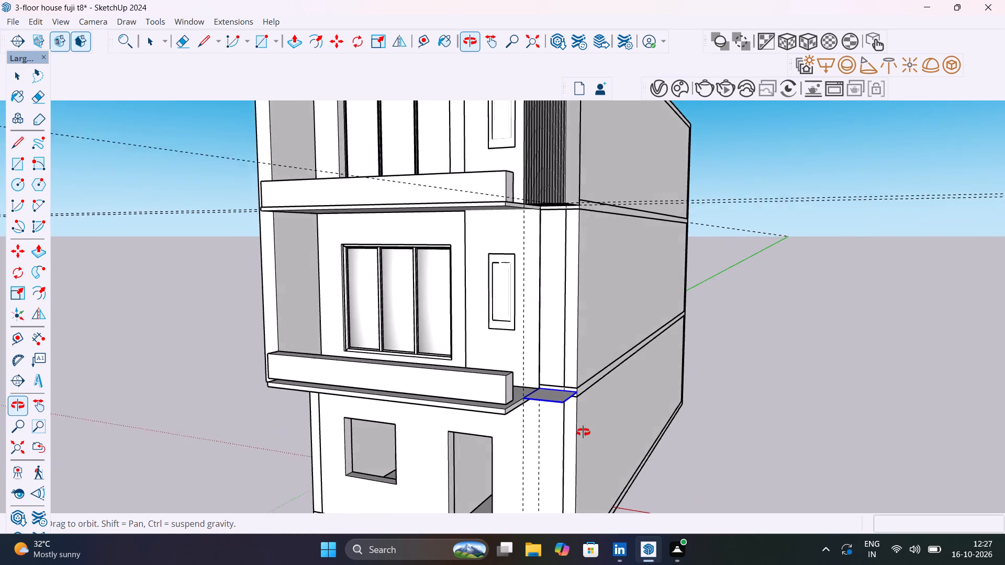
{"action": "middle_click_drag", "start_coordinate": [583, 432], "coordinate": [613, 434]}
{"action": "key", "text": "space"}
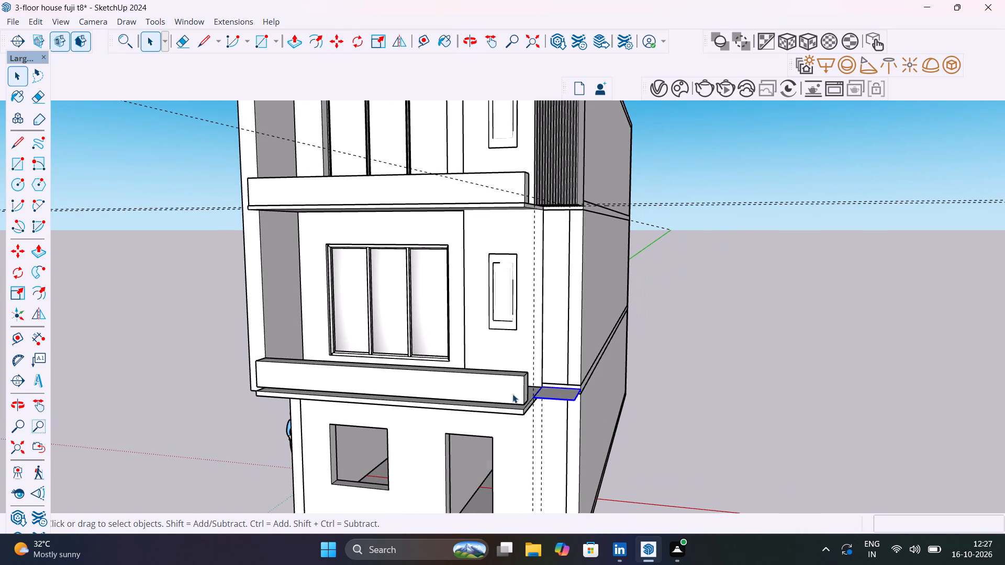
{"action": "left_click", "coordinate": [663, 385]}
Push/Pull the bottom face of the vertical slat component down 10' 5 1/8" to the thin slab at the lower balcony.
{"action": "middle_click_drag", "start_coordinate": [505, 278], "coordinate": [585, 354], "text": "shift"}
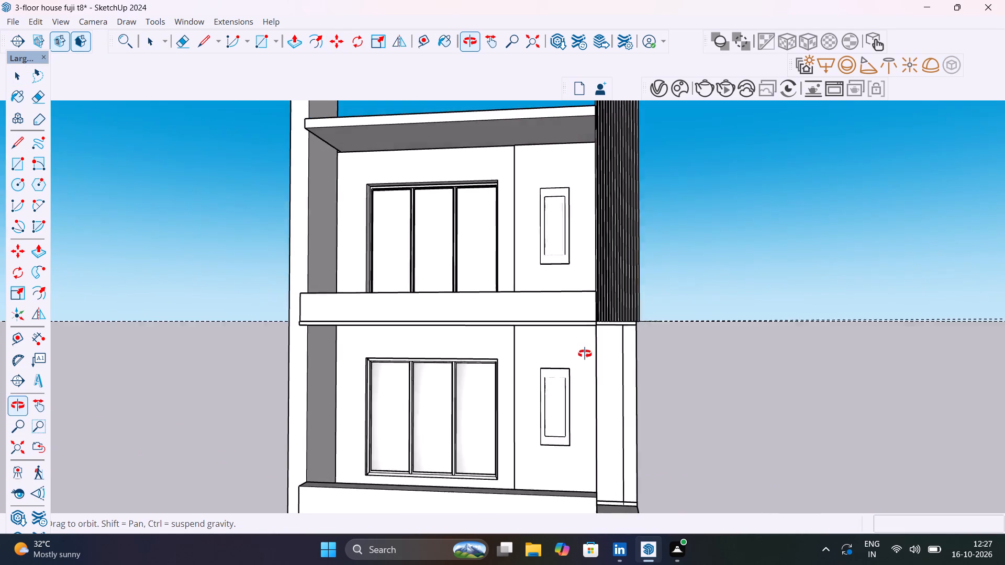
{"action": "middle_click_drag", "start_coordinate": [585, 354], "coordinate": [597, 338], "text": "shift"}
{"action": "scroll", "coordinate": [602, 329], "scroll_direction": "up", "scroll_amount": 14}
{"action": "middle_click_drag", "start_coordinate": [563, 274], "coordinate": [540, 260]}
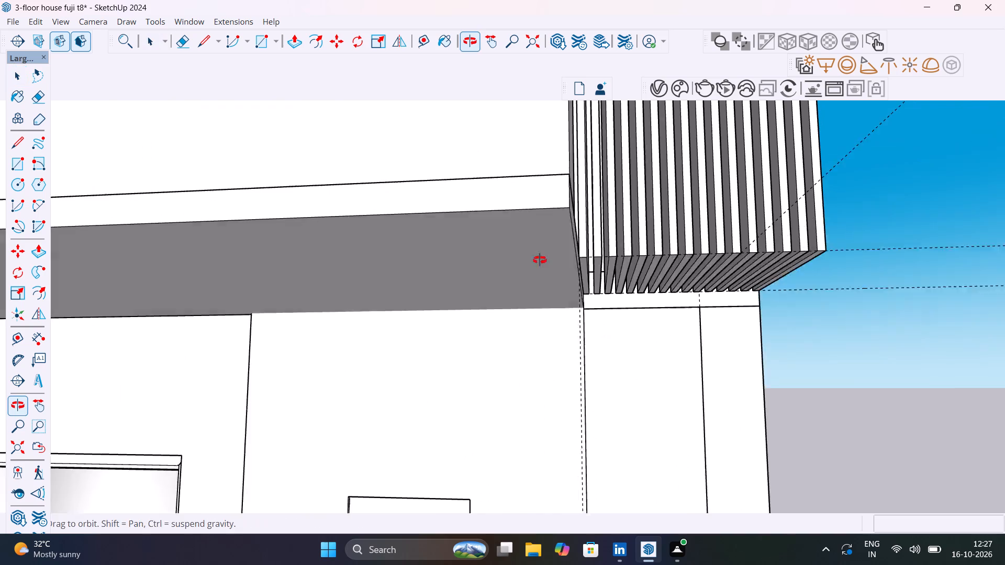
{"action": "middle_click_drag", "start_coordinate": [540, 260], "coordinate": [508, 251]}
{"action": "scroll", "coordinate": [508, 252], "scroll_direction": "up", "scroll_amount": 1}
{"action": "double_click", "coordinate": [572, 256]}
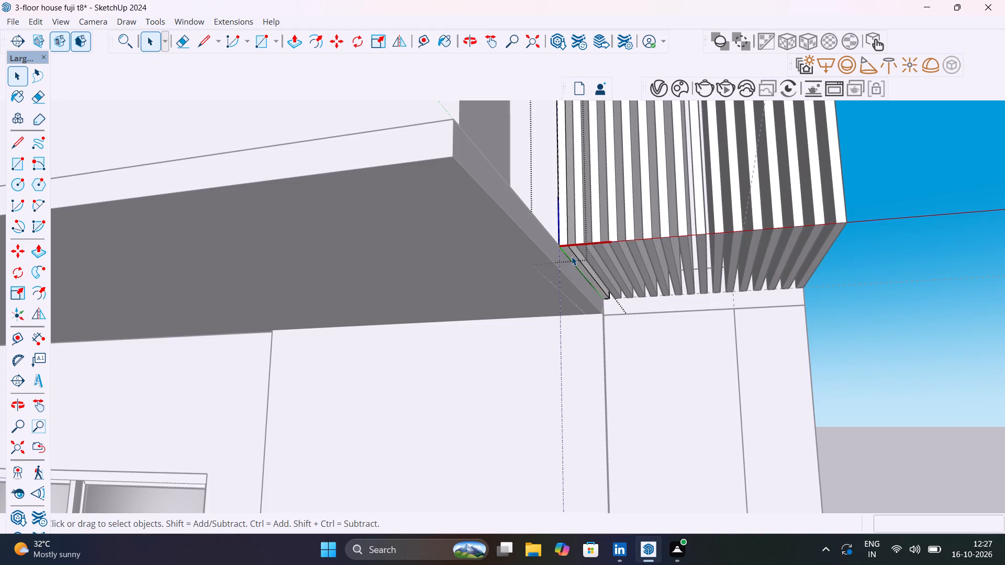
{"action": "left_click", "coordinate": [572, 256]}
{"action": "left_click", "coordinate": [572, 256]}
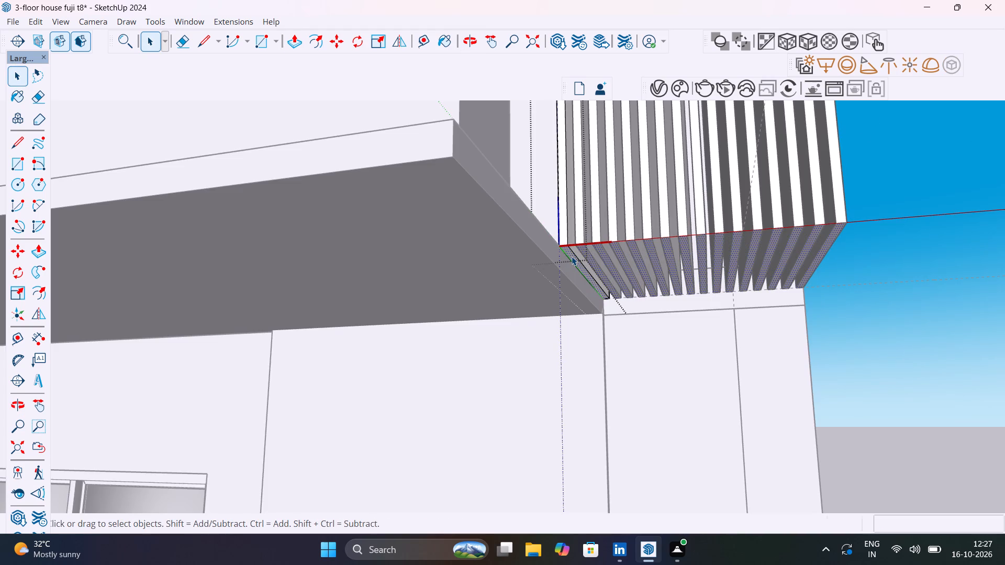
{"action": "key", "text": "p"}
{"action": "left_click", "coordinate": [572, 256]}
{"action": "scroll", "coordinate": [578, 307], "scroll_direction": "down", "scroll_amount": 18}
{"action": "middle_click_drag", "start_coordinate": [589, 413], "coordinate": [606, 489]}
{"action": "scroll", "coordinate": [589, 414], "scroll_direction": "down", "scroll_amount": 1}
{"action": "scroll", "coordinate": [596, 493], "scroll_direction": "up", "scroll_amount": 14}
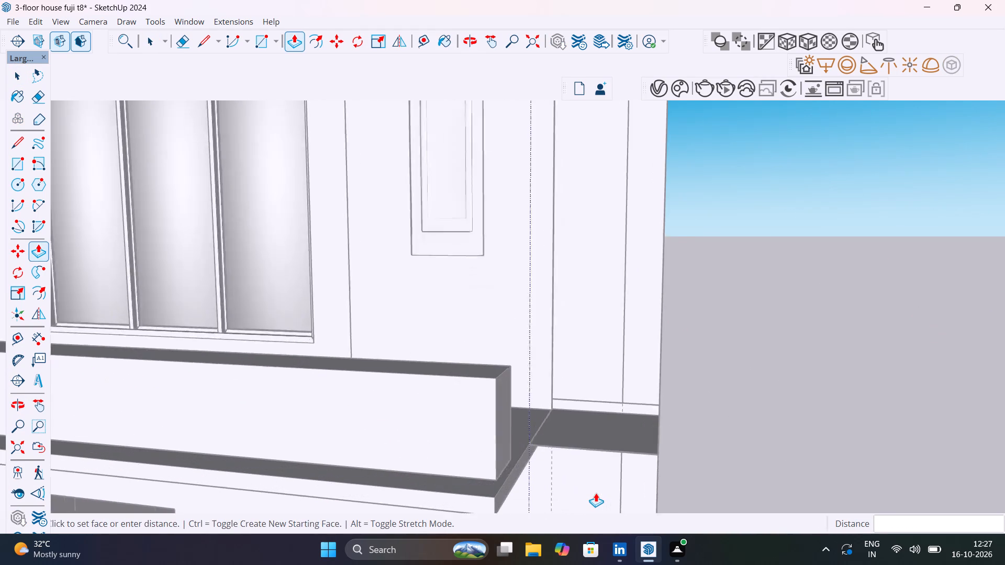
{"action": "scroll", "coordinate": [596, 493], "scroll_direction": "up", "scroll_amount": 1}
{"action": "scroll", "coordinate": [521, 421], "scroll_direction": "up", "scroll_amount": 2}
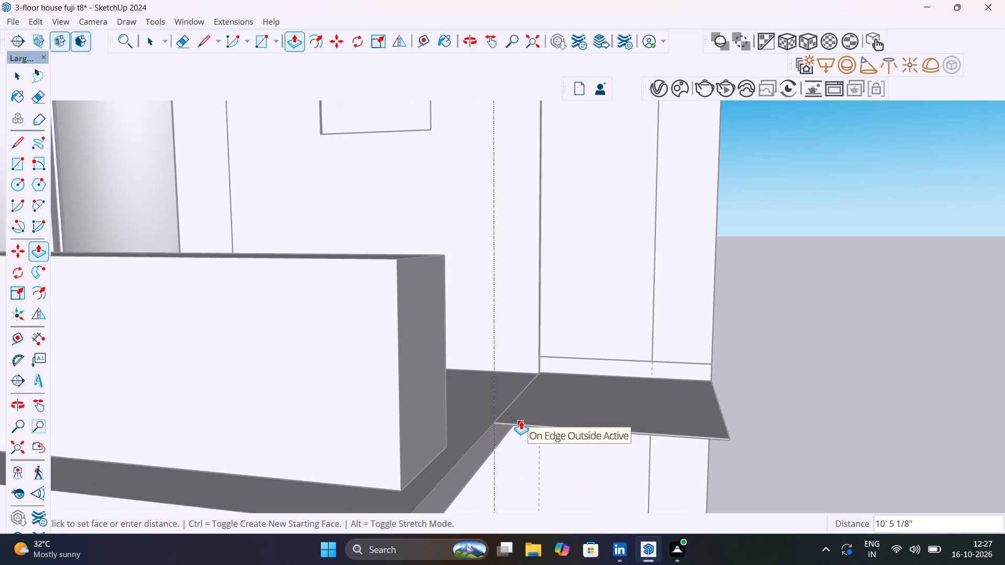
{"action": "middle_click_drag", "start_coordinate": [521, 420], "coordinate": [559, 479]}
{"action": "scroll", "coordinate": [597, 321], "scroll_direction": "down", "scroll_amount": 14}
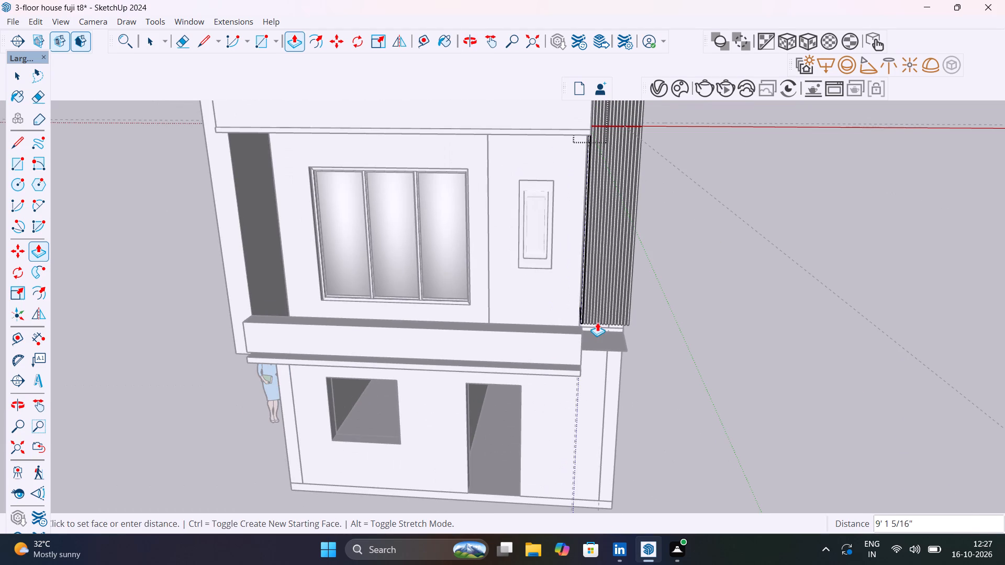
{"action": "left_click", "coordinate": [597, 338]}
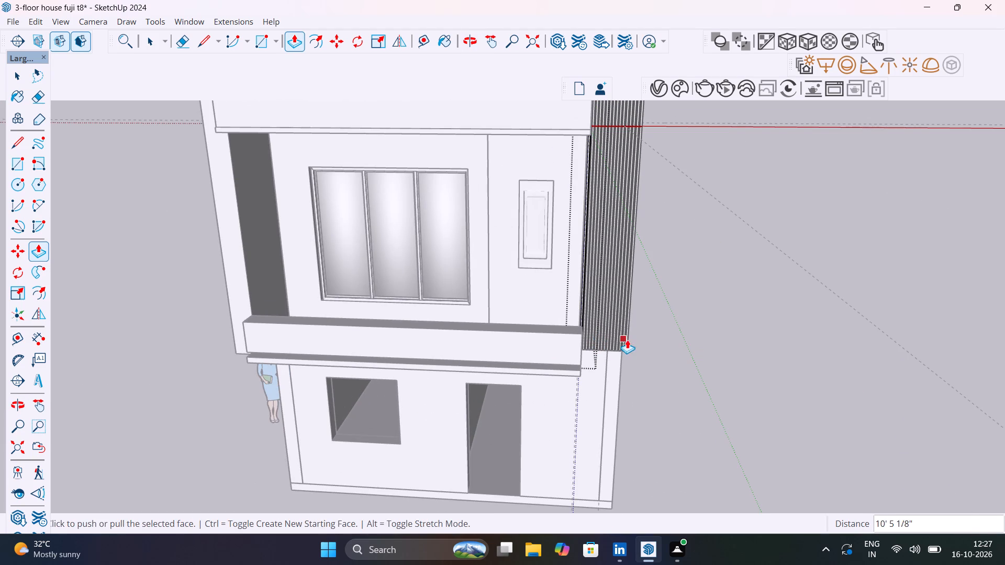
{"action": "key", "text": "space"}
{"action": "left_click", "coordinate": [722, 336]}
Examine the lengthened vertical slats against the balconies, roof and side wall from several angles.
{"action": "middle_click_drag", "start_coordinate": [612, 365], "coordinate": [506, 320]}
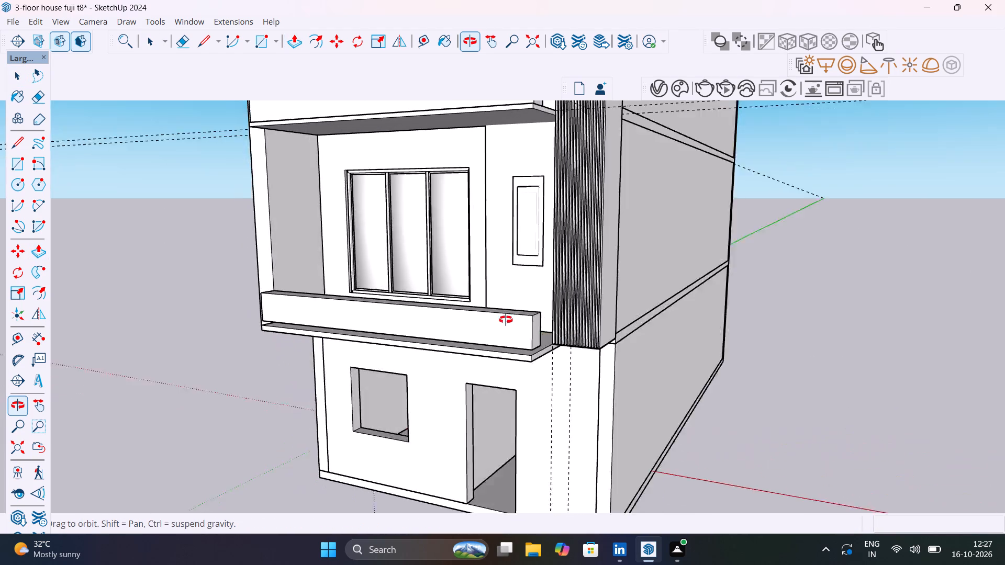
{"action": "middle_click_drag", "start_coordinate": [506, 320], "coordinate": [560, 344]}
{"action": "scroll", "coordinate": [561, 349], "scroll_direction": "down", "scroll_amount": 4}
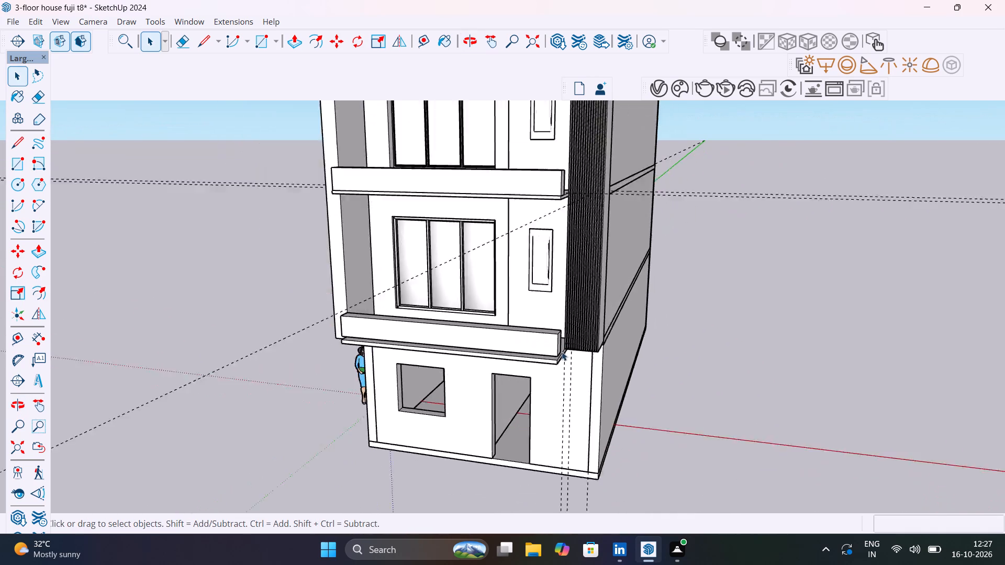
{"action": "scroll", "coordinate": [562, 352], "scroll_direction": "down", "scroll_amount": 9}
{"action": "middle_click_drag", "start_coordinate": [578, 372], "coordinate": [662, 363]}
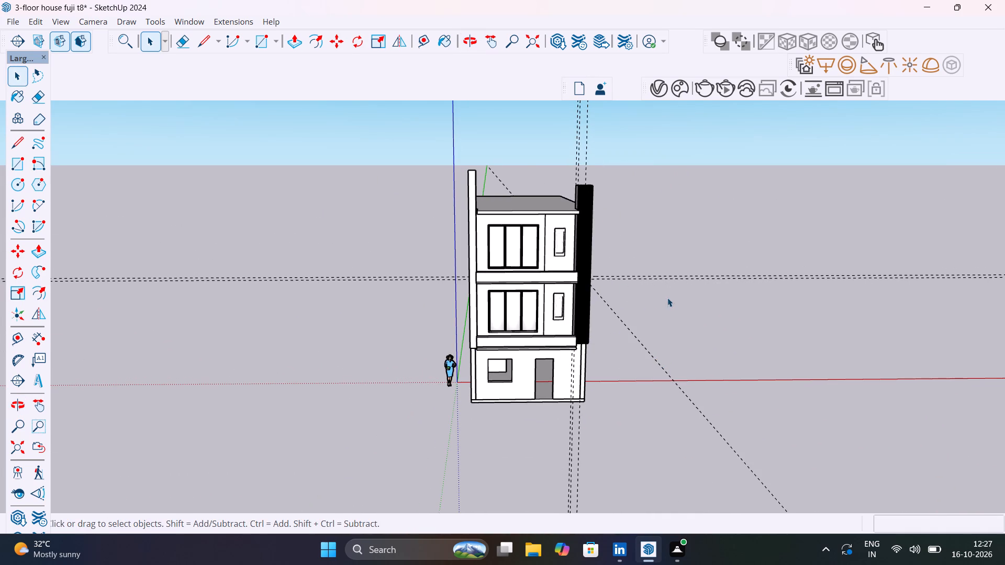
{"action": "scroll", "coordinate": [576, 289], "scroll_direction": "up", "scroll_amount": 15}
{"action": "middle_click_drag", "start_coordinate": [600, 321], "coordinate": [559, 299]}
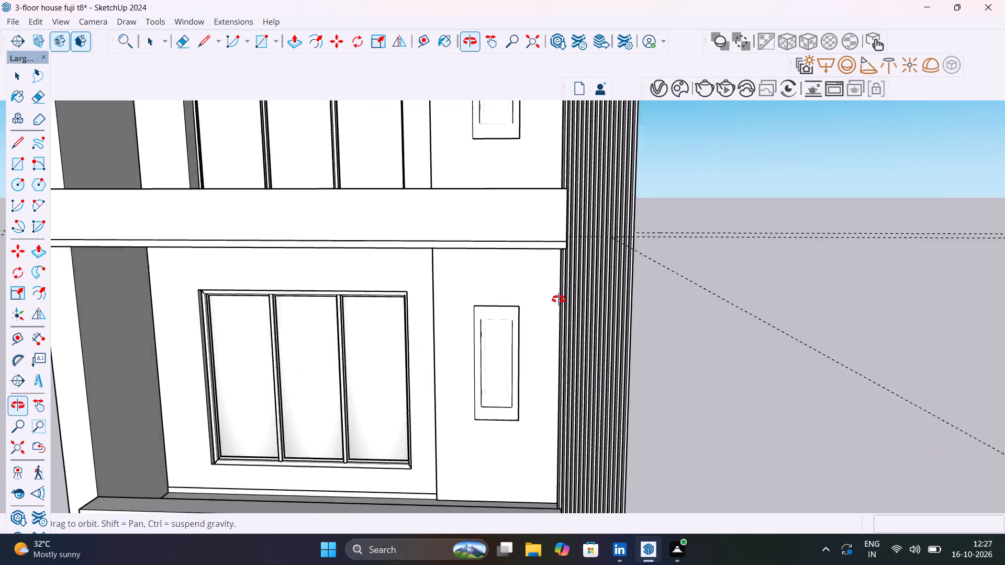
{"action": "middle_click_drag", "start_coordinate": [559, 299], "coordinate": [556, 299]}
{"action": "scroll", "coordinate": [562, 311], "scroll_direction": "down", "scroll_amount": 11}
{"action": "middle_click_drag", "start_coordinate": [604, 356], "coordinate": [642, 389]}
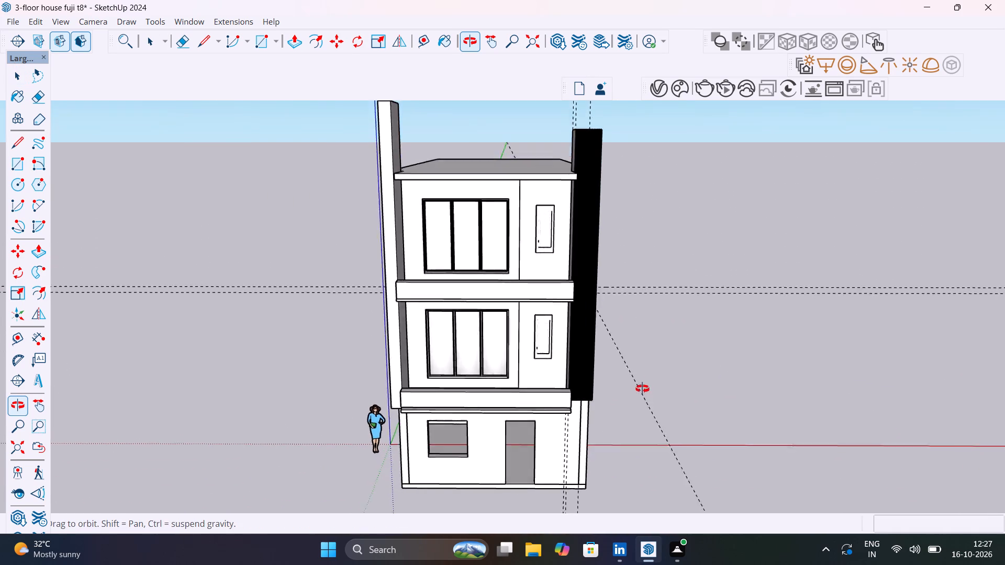
{"action": "middle_click_drag", "start_coordinate": [642, 389], "coordinate": [632, 450]}
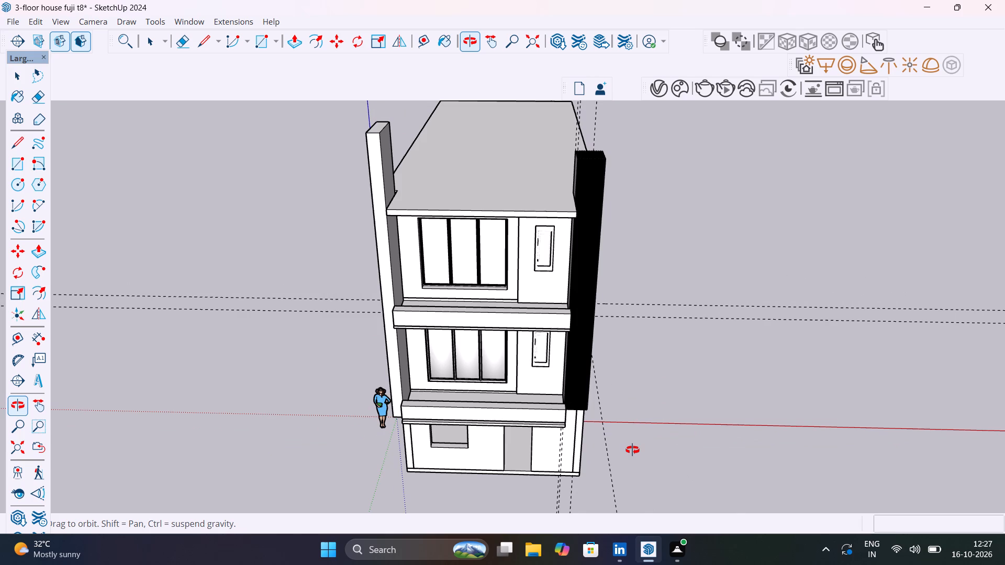
{"action": "middle_click_drag", "start_coordinate": [632, 450], "coordinate": [665, 405]}
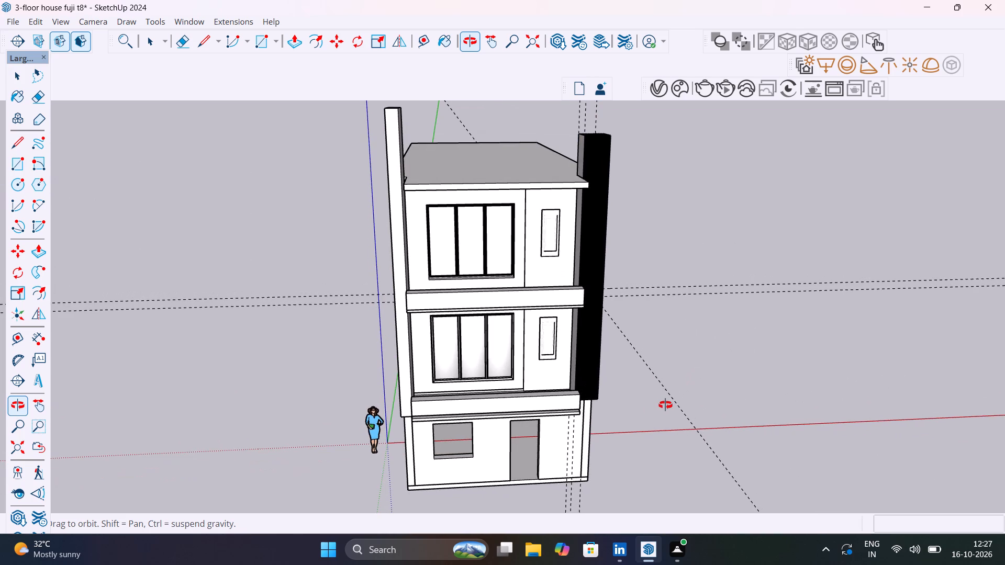
{"action": "middle_click_drag", "start_coordinate": [665, 405], "coordinate": [674, 480]}
{"action": "scroll", "coordinate": [611, 244], "scroll_direction": "up", "scroll_amount": 10}
{"action": "middle_click_drag", "start_coordinate": [593, 284], "coordinate": [582, 326]}
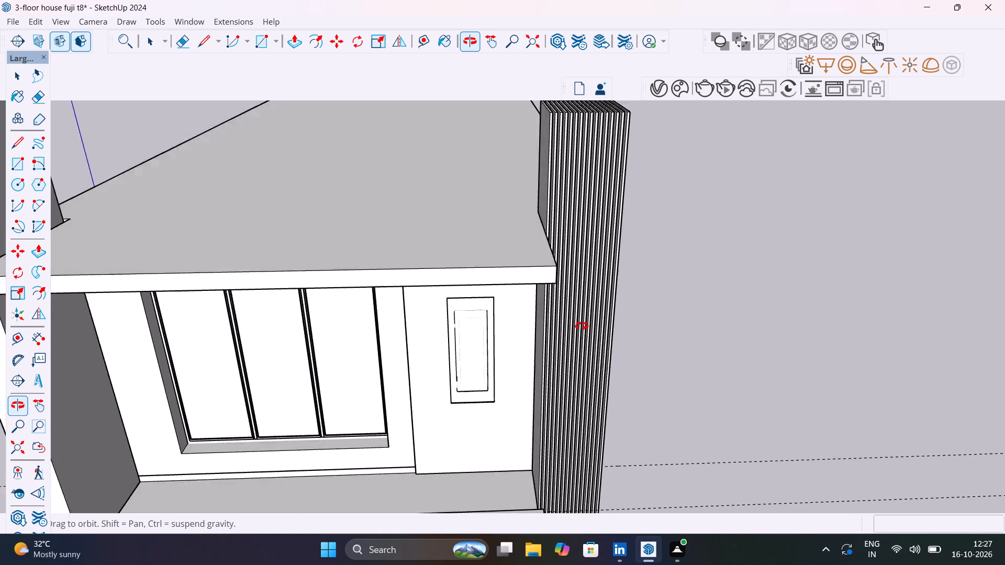
{"action": "middle_click_drag", "start_coordinate": [582, 326], "coordinate": [558, 411]}
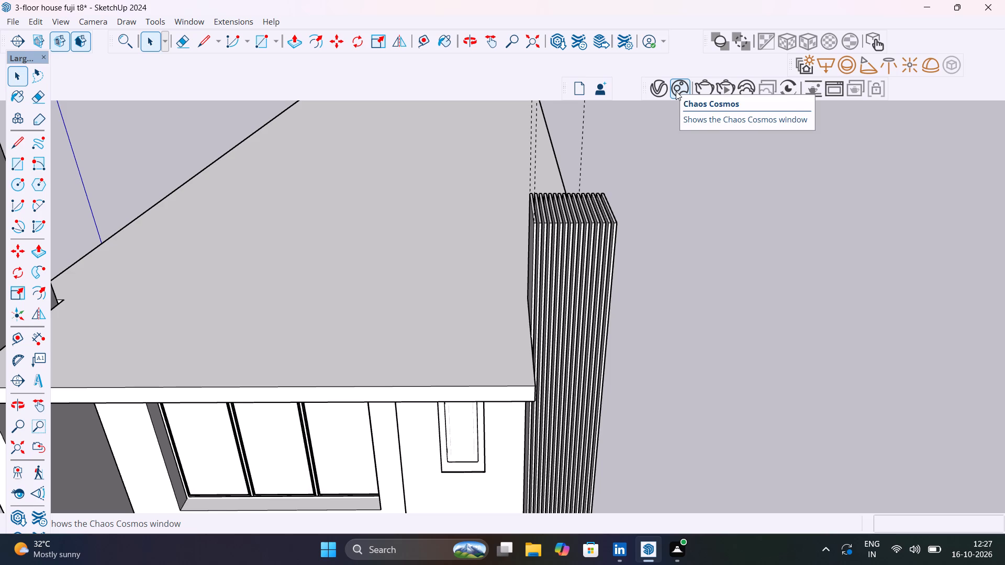
Import the Wood Amboyan 13.2cm material from the downloaded Chaos Cosmos assets.
{"action": "left_click", "coordinate": [676, 91]}
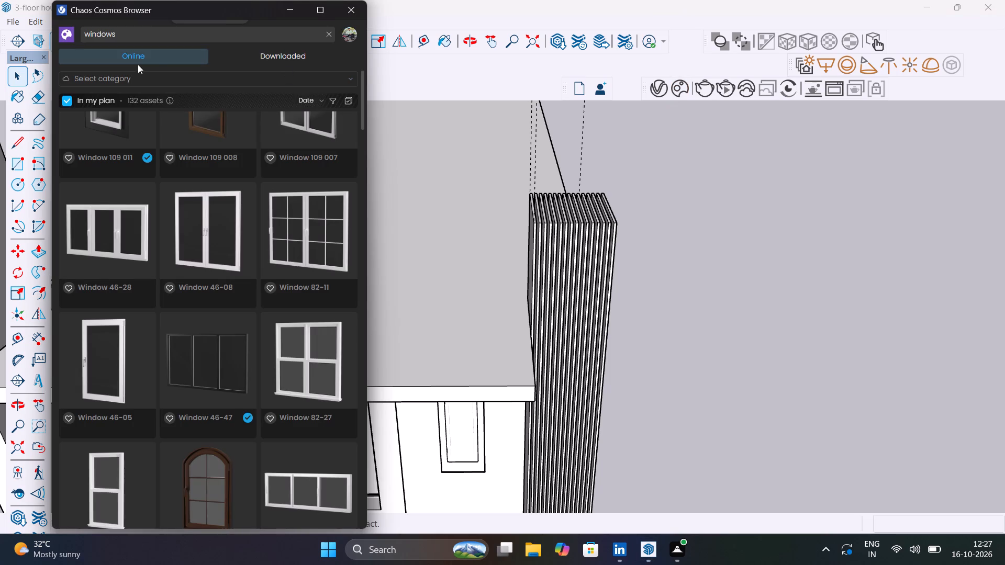
{"action": "left_click", "coordinate": [271, 54]}
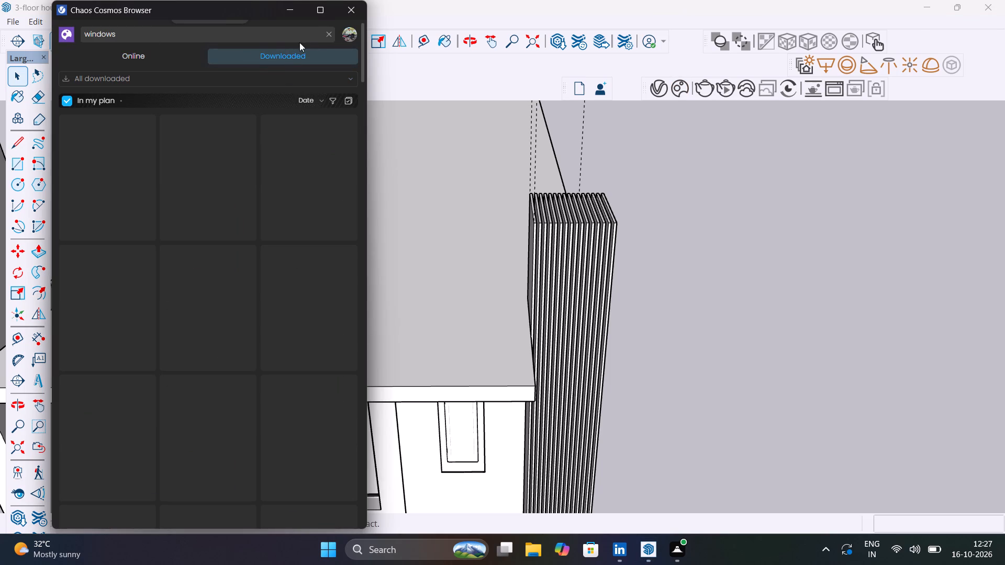
{"action": "left_click", "coordinate": [327, 33]}
{"action": "scroll", "coordinate": [214, 208], "scroll_direction": "down", "scroll_amount": 6}
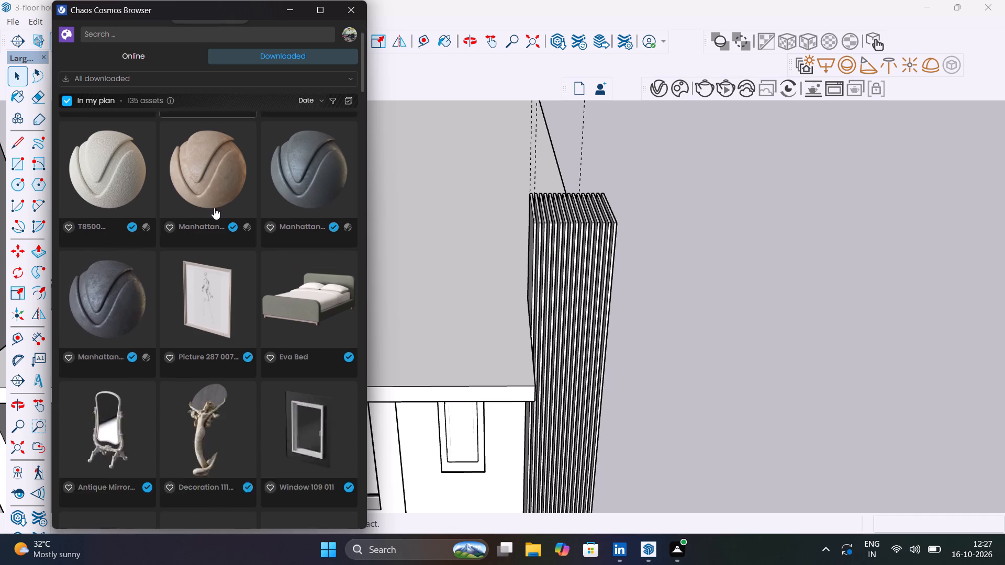
{"action": "scroll", "coordinate": [214, 208], "scroll_direction": "down", "scroll_amount": 4}
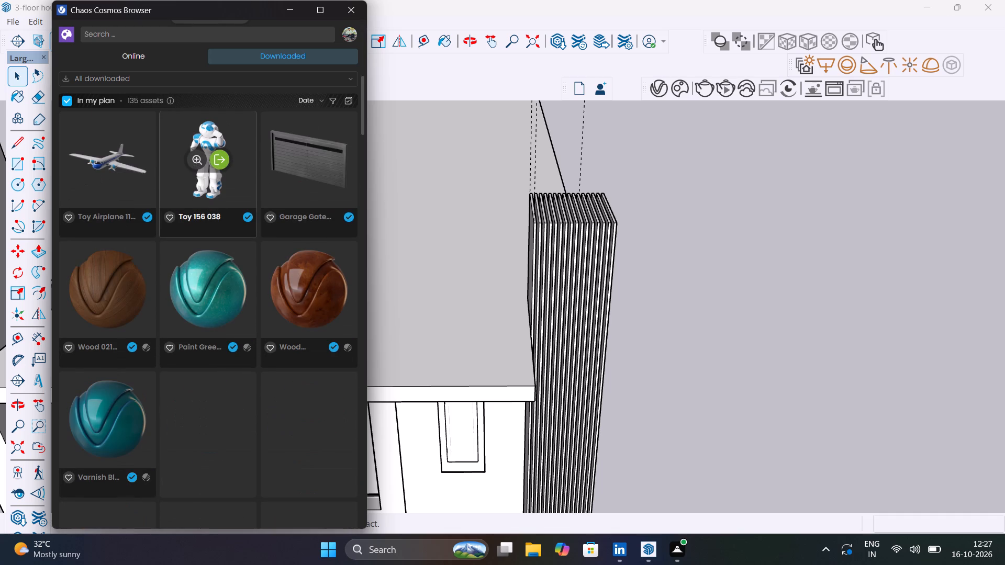
{"action": "left_click", "coordinate": [311, 289]}
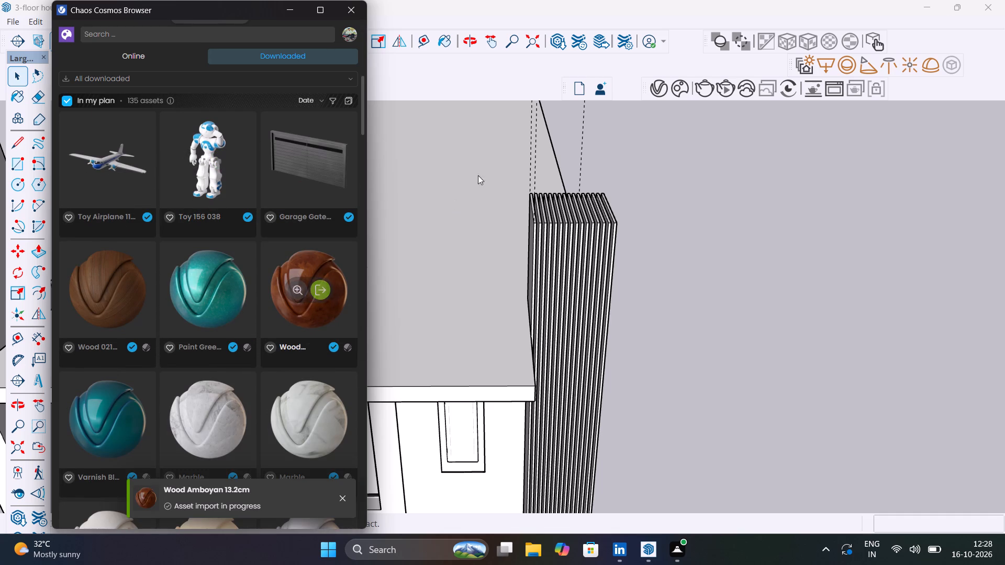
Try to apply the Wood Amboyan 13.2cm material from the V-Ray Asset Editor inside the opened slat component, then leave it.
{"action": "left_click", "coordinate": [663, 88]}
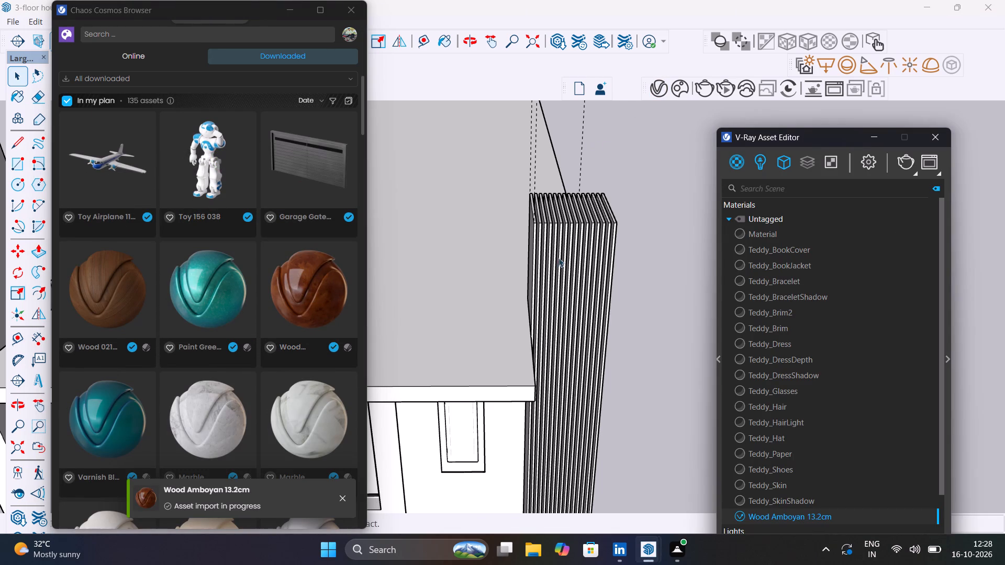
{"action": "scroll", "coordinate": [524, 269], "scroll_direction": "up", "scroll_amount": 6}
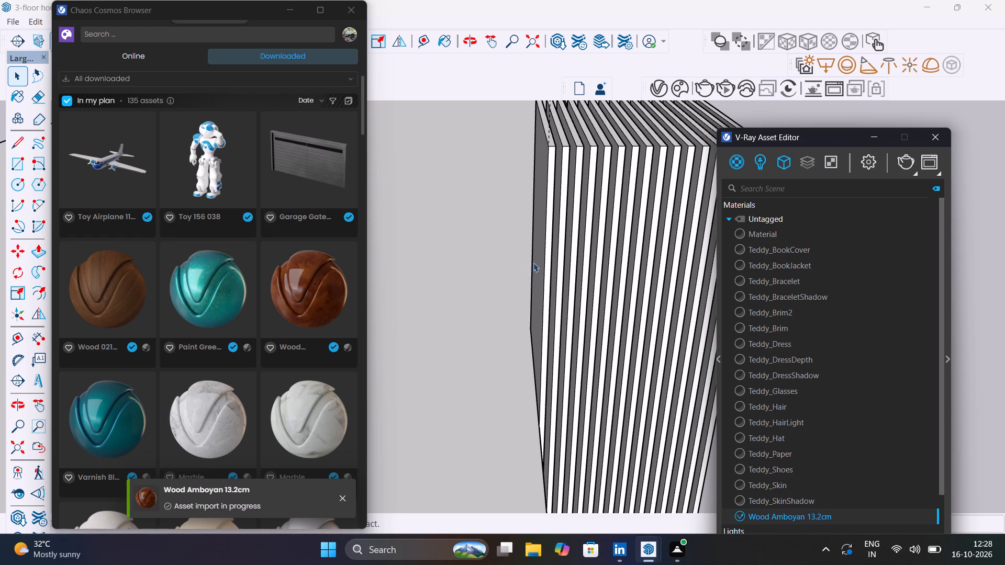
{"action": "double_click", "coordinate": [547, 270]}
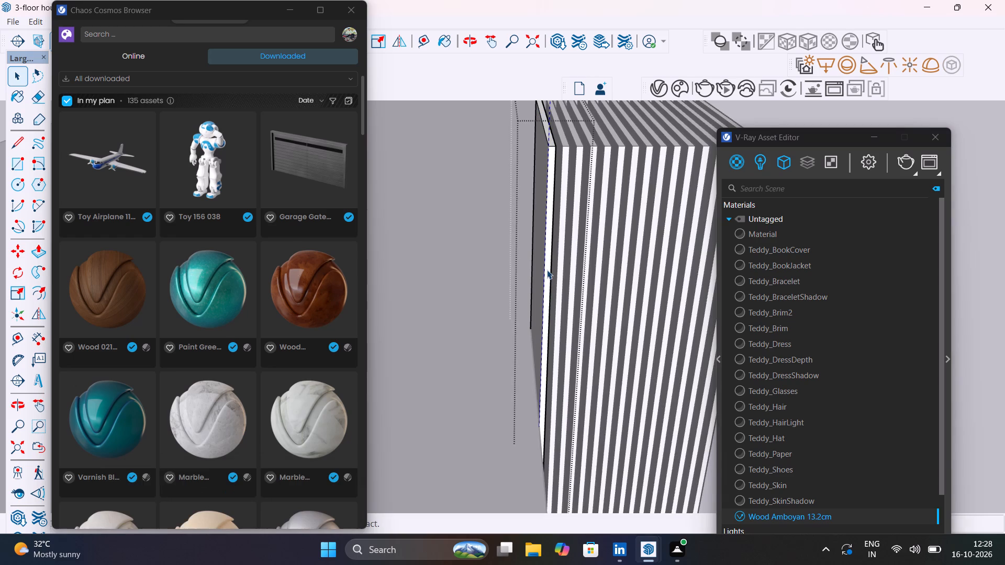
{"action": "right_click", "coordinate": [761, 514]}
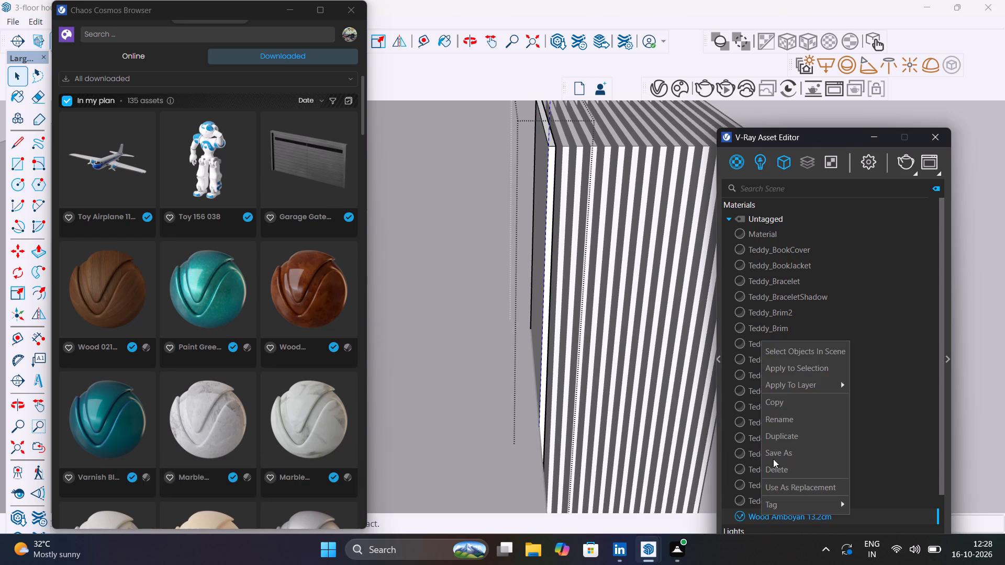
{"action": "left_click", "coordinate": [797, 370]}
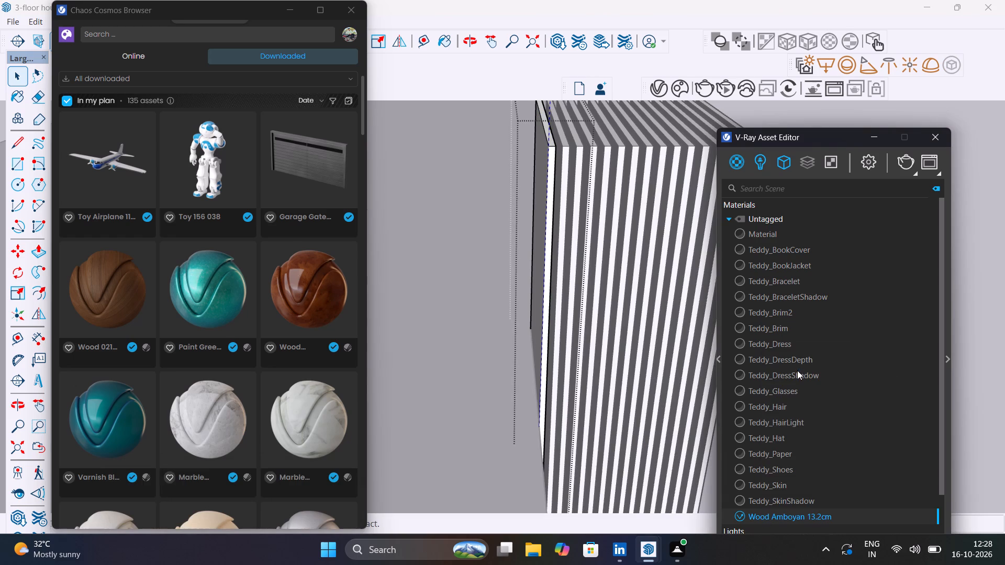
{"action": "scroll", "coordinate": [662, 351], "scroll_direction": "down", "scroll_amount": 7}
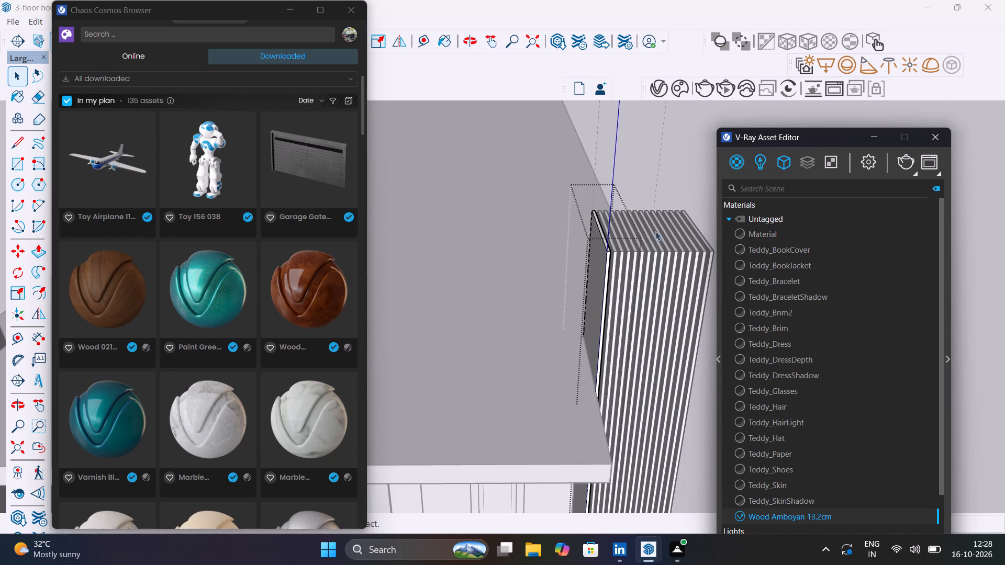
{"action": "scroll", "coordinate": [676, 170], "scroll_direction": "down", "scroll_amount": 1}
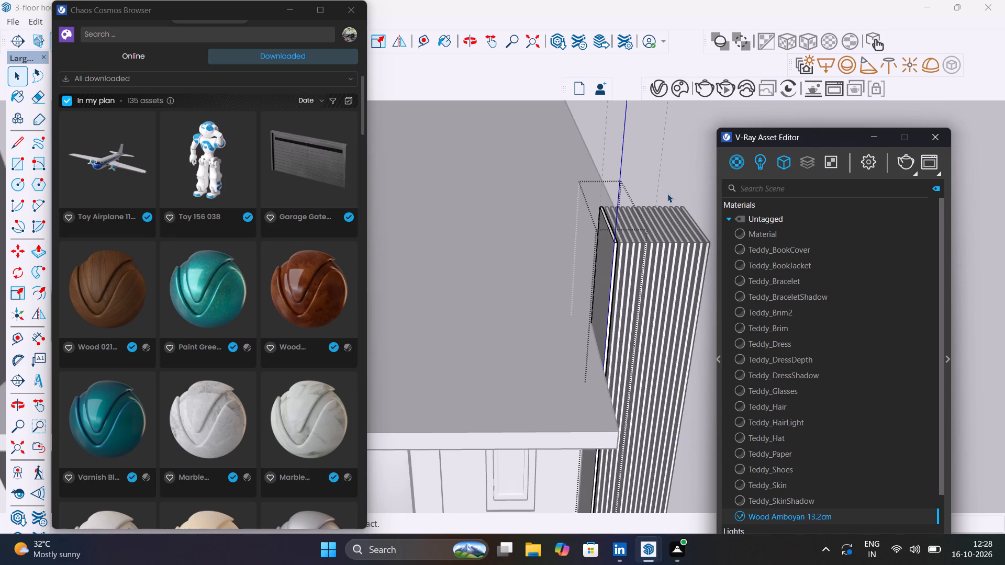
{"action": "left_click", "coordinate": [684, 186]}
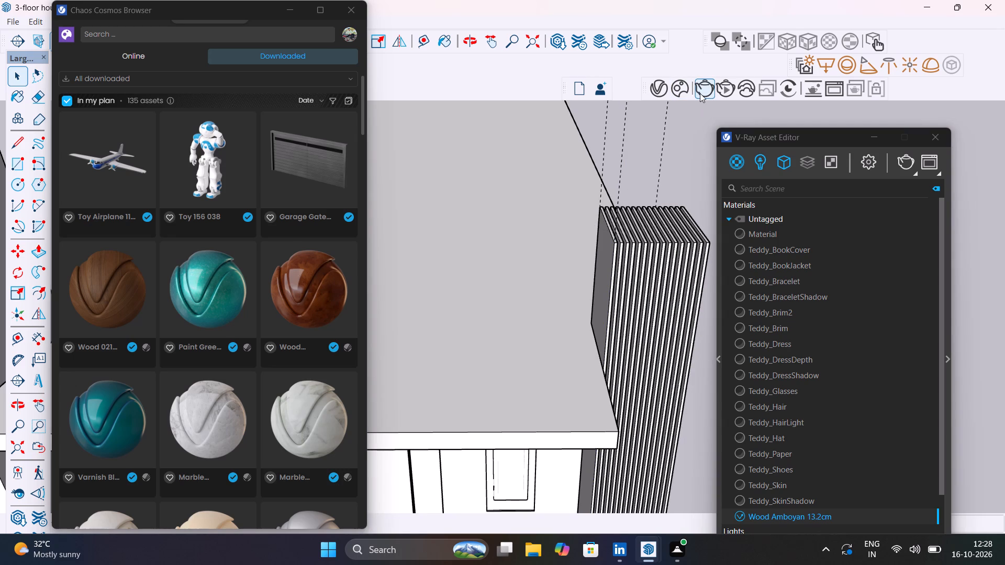
Run a V-Ray production render of the slat tower and roof, inspect the slats closely, and stop and close it.
{"action": "left_click", "coordinate": [700, 93]}
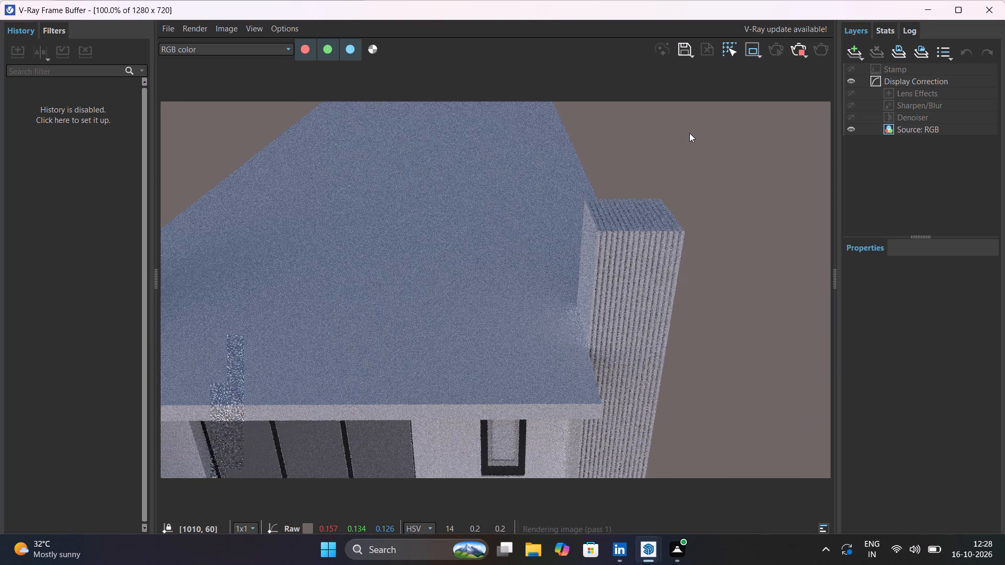
{"action": "scroll", "coordinate": [606, 275], "scroll_direction": "up", "scroll_amount": 4}
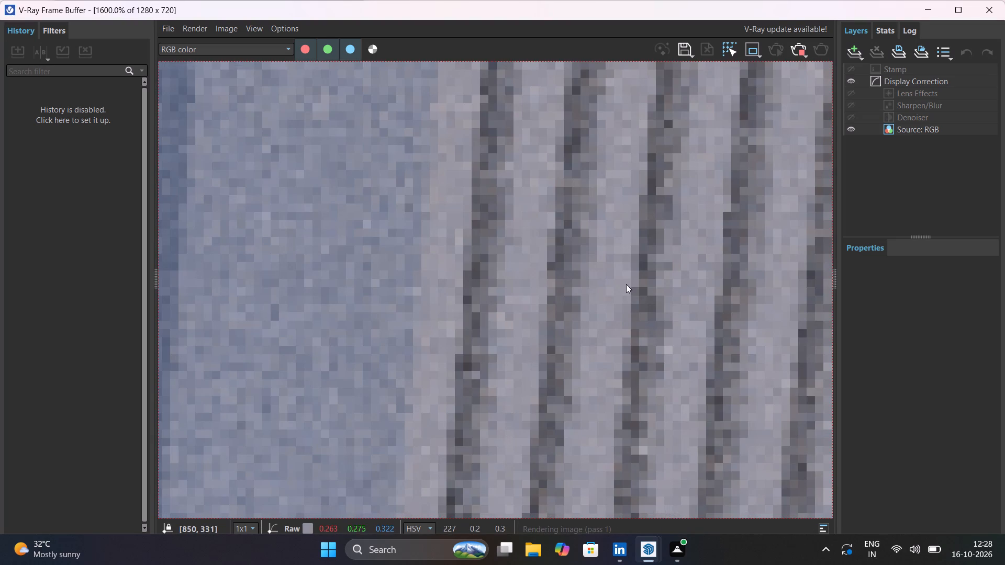
{"action": "scroll", "coordinate": [616, 282], "scroll_direction": "down", "scroll_amount": 4}
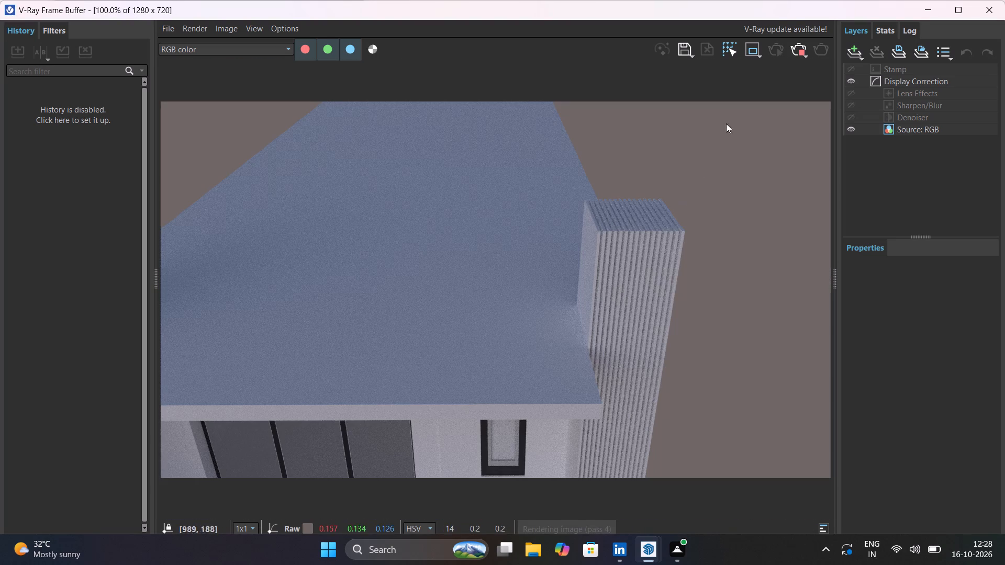
{"action": "left_click", "coordinate": [798, 46]}
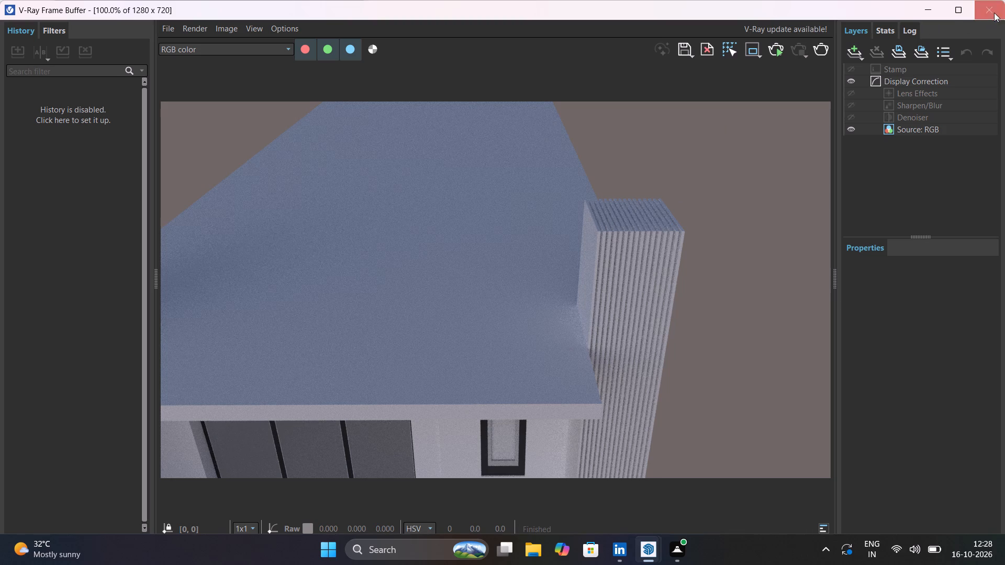
{"action": "left_click", "coordinate": [994, 11]}
Apply the Wood Amboyan 13.2cm material to the first vertical slat component beside the roof.
{"action": "double_click", "coordinate": [613, 274]}
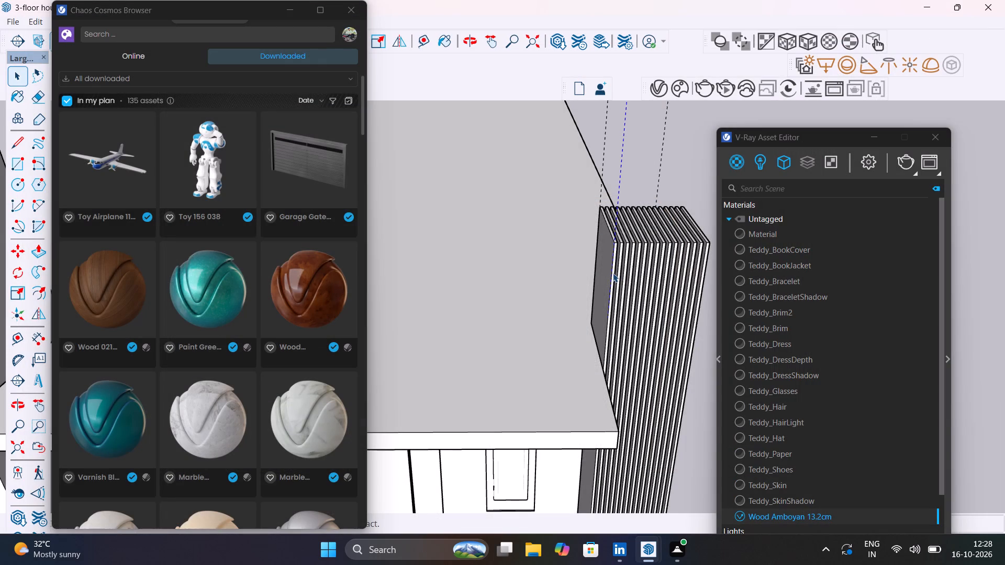
{"action": "scroll", "coordinate": [613, 273], "scroll_direction": "up", "scroll_amount": 8}
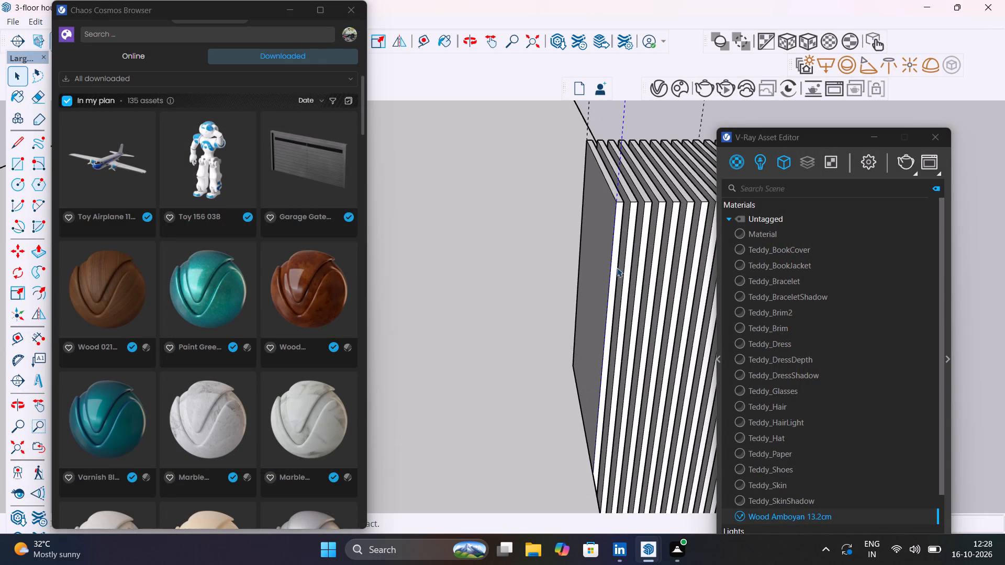
{"action": "left_click", "coordinate": [615, 276]}
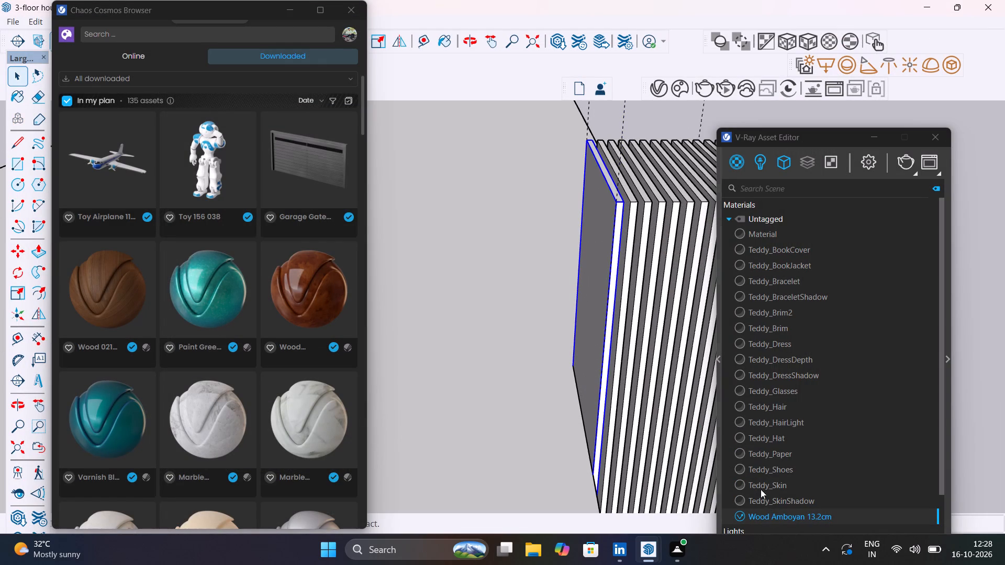
{"action": "right_click", "coordinate": [779, 515]}
{"action": "left_click", "coordinate": [807, 371]}
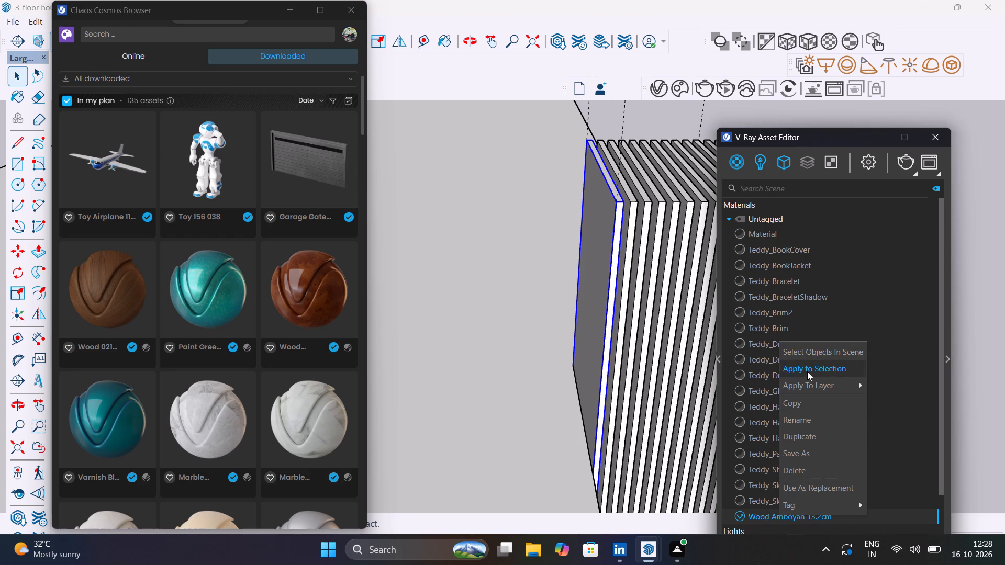
Run an interactive V-Ray render to check the wood on the first slat, and stop and close it.
{"action": "left_click", "coordinate": [721, 90]}
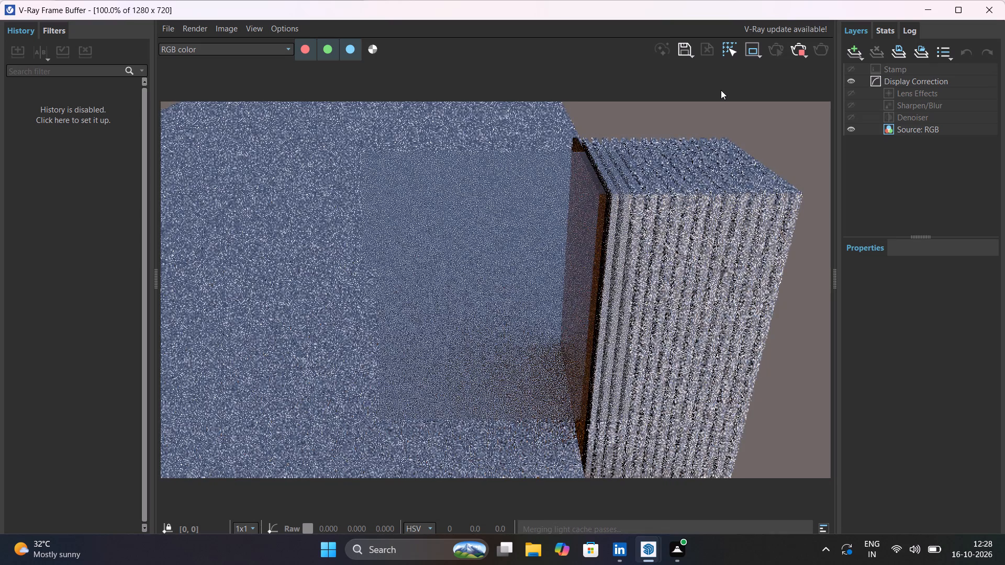
{"action": "middle_click_drag", "start_coordinate": [613, 287], "coordinate": [539, 251]}
{"action": "scroll", "coordinate": [613, 286], "scroll_direction": "down", "scroll_amount": 1}
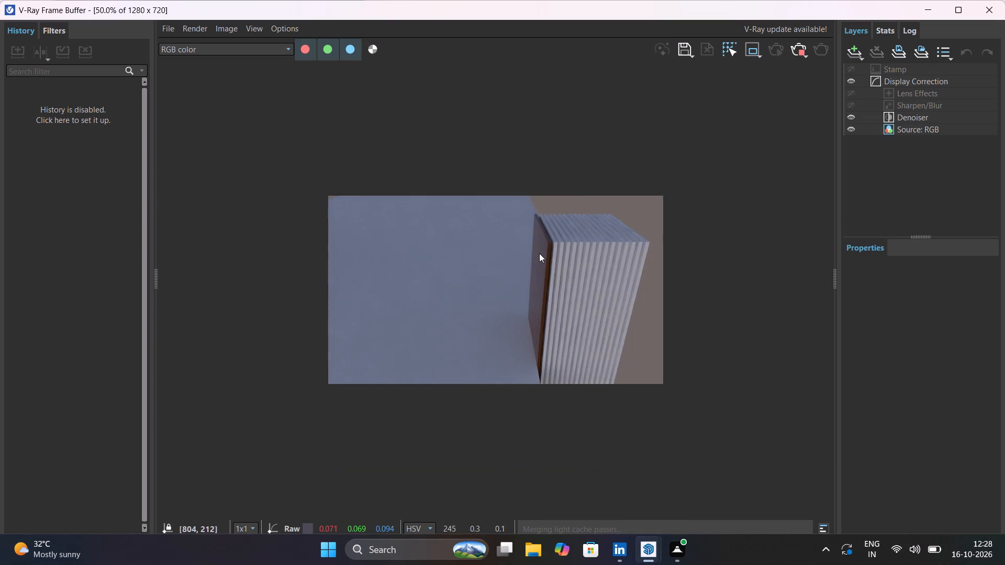
{"action": "scroll", "coordinate": [571, 300], "scroll_direction": "up", "scroll_amount": 1}
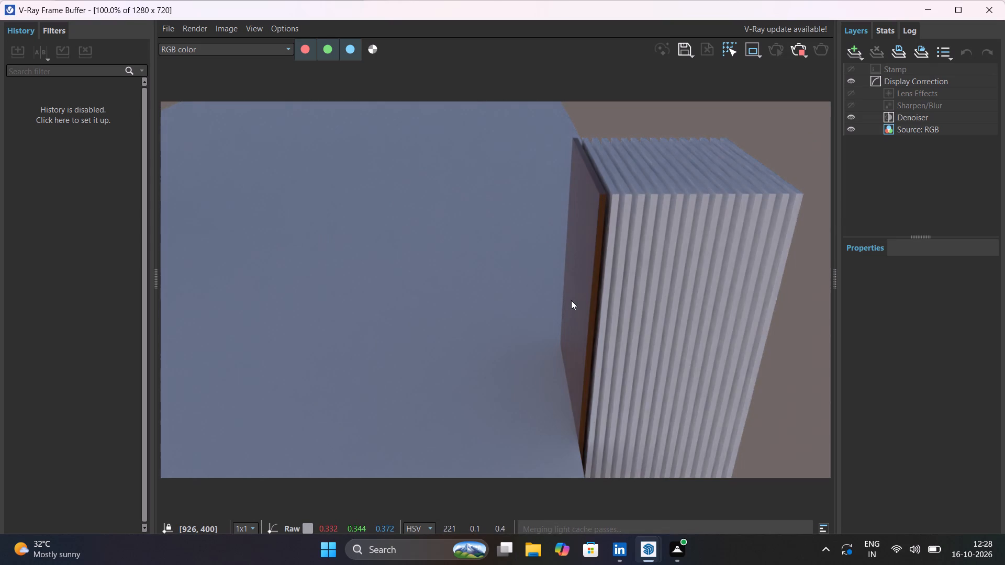
{"action": "left_click", "coordinate": [805, 51]}
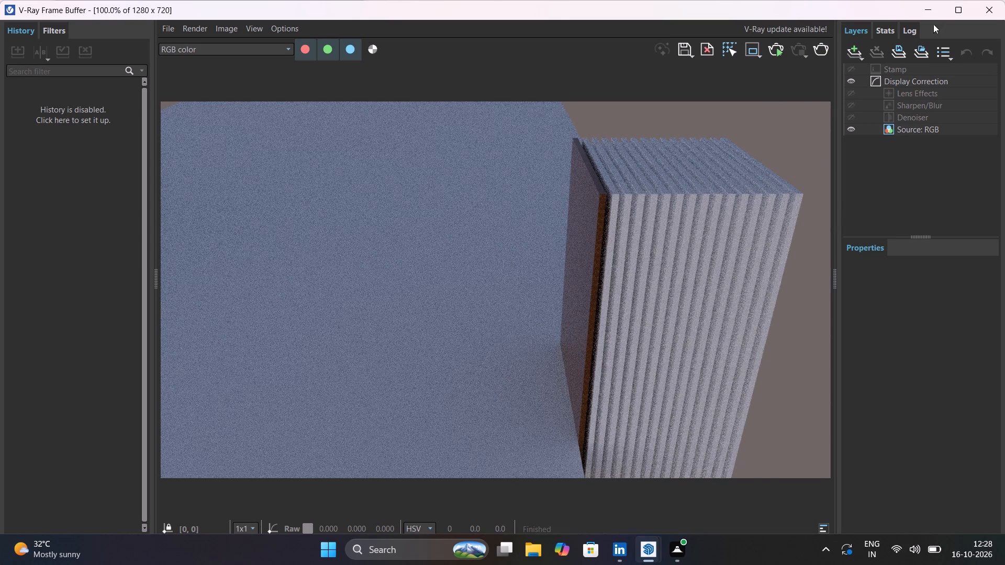
{"action": "left_click", "coordinate": [991, 17]}
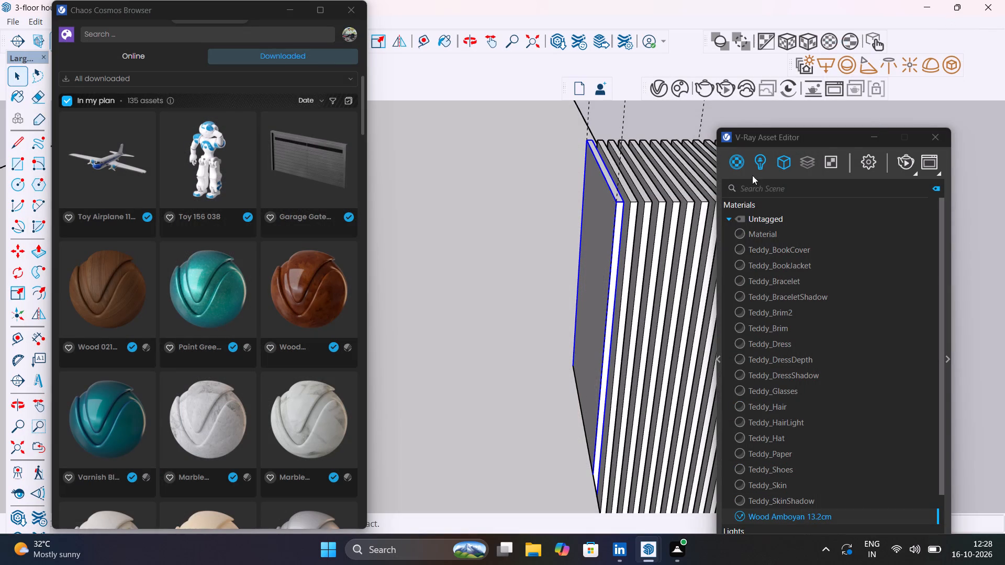
Inside the slat component, select all the slat's faces, apply Wood Amboyan 13.2cm to them, and leave the component.
{"action": "double_click", "coordinate": [613, 275]}
{"action": "left_click", "coordinate": [613, 274]}
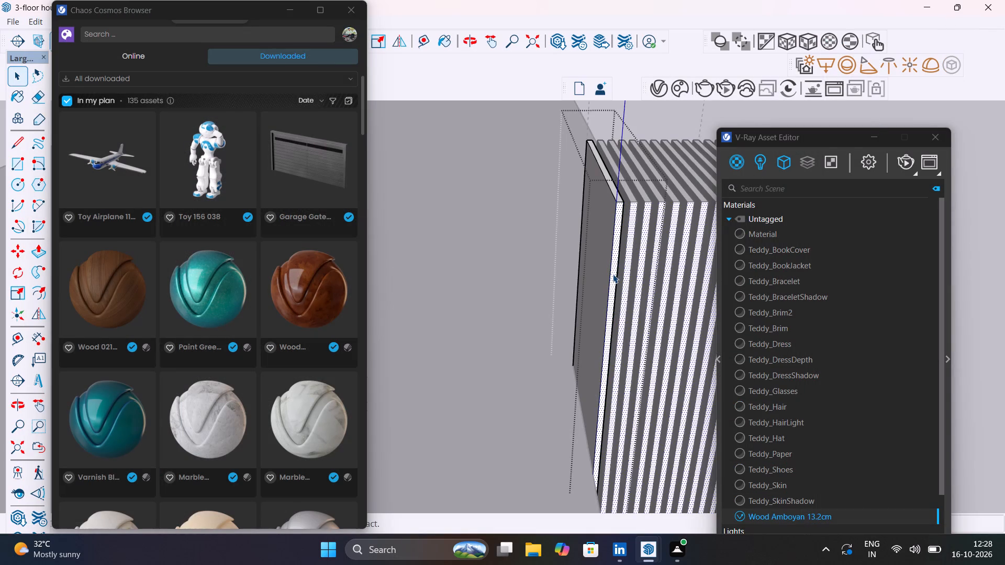
{"action": "scroll", "coordinate": [613, 274], "scroll_direction": "up", "scroll_amount": 5}
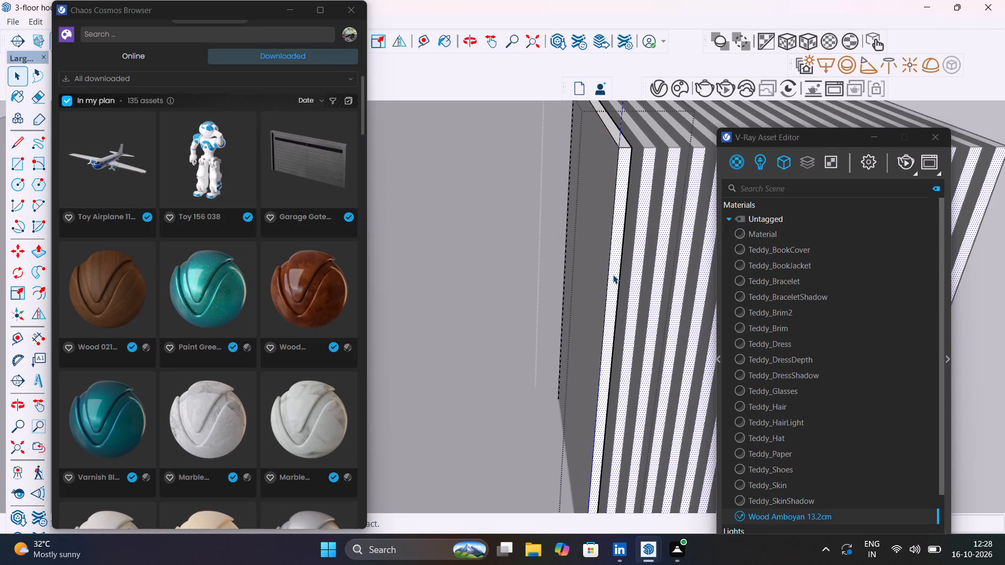
{"action": "left_click", "coordinate": [602, 273], "text": "shift"}
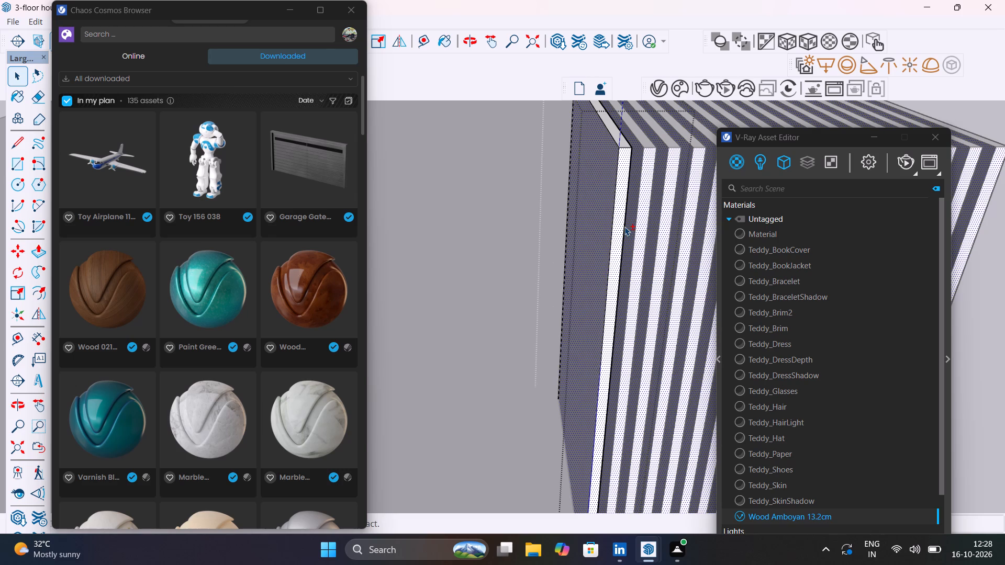
{"action": "middle_click_drag", "start_coordinate": [624, 227], "coordinate": [590, 310]}
{"action": "scroll", "coordinate": [634, 188], "scroll_direction": "up", "scroll_amount": 6}
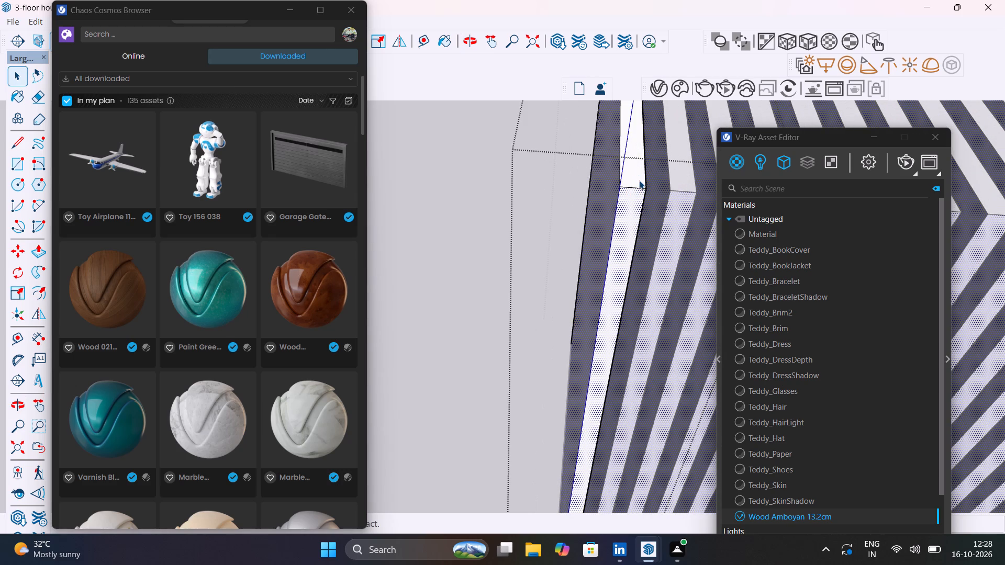
{"action": "left_click", "coordinate": [639, 180], "text": "shift"}
{"action": "scroll", "coordinate": [639, 179], "scroll_direction": "down", "scroll_amount": 13}
{"action": "middle_click_drag", "start_coordinate": [658, 141], "coordinate": [639, 244]}
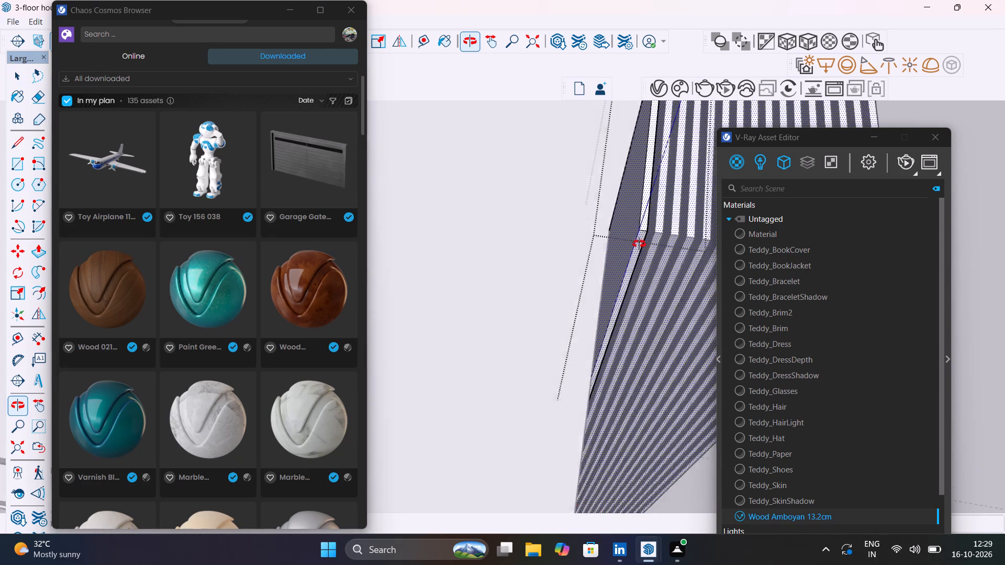
{"action": "middle_click_drag", "start_coordinate": [639, 244], "coordinate": [615, 333]}
{"action": "middle_click_drag", "start_coordinate": [638, 265], "coordinate": [513, 160]}
{"action": "scroll", "coordinate": [691, 300], "scroll_direction": "down", "scroll_amount": 6}
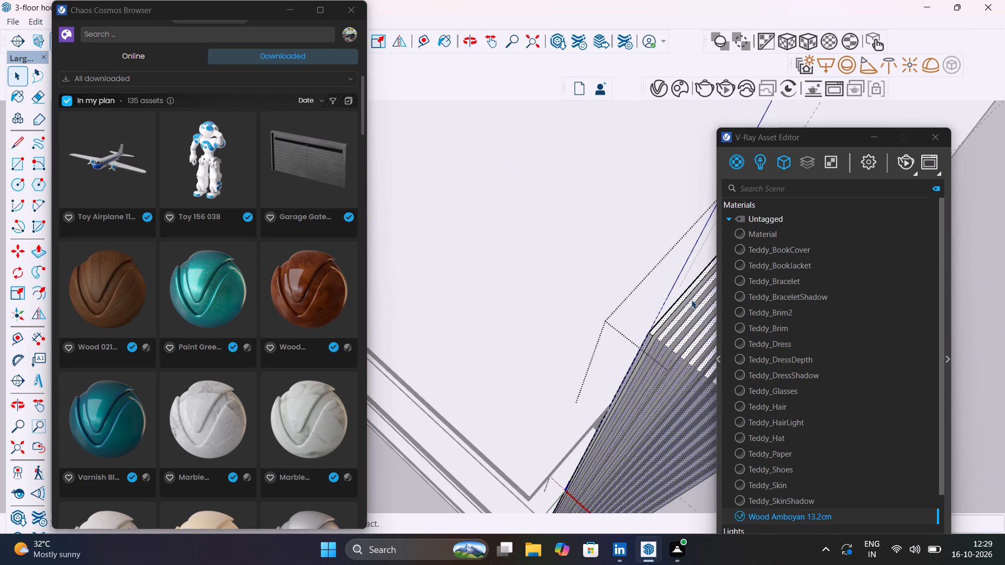
{"action": "scroll", "coordinate": [668, 334], "scroll_direction": "up", "scroll_amount": 15}
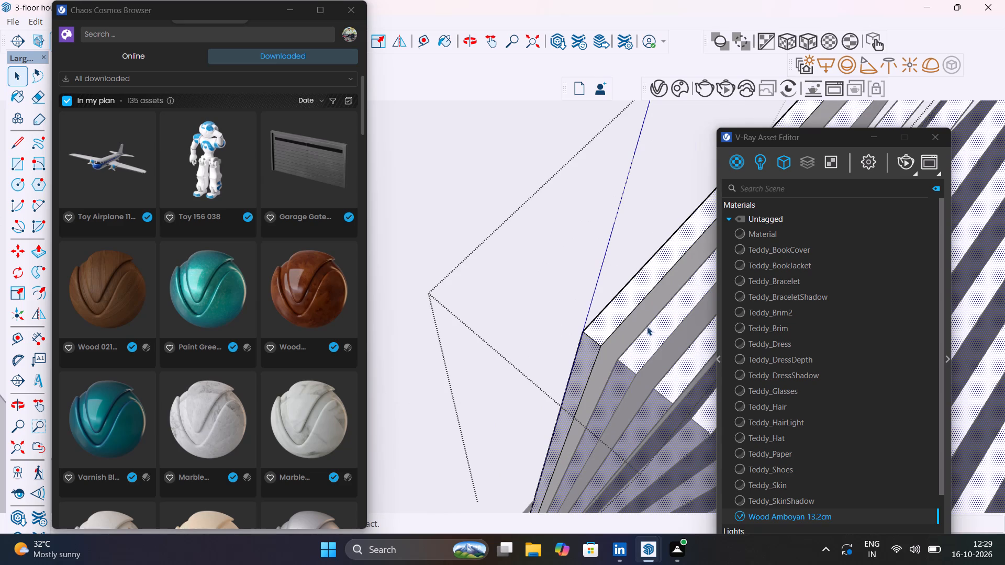
{"action": "left_click", "coordinate": [642, 323], "text": "shift"}
{"action": "scroll", "coordinate": [642, 323], "scroll_direction": "down", "scroll_amount": 3, "text": "shift"}
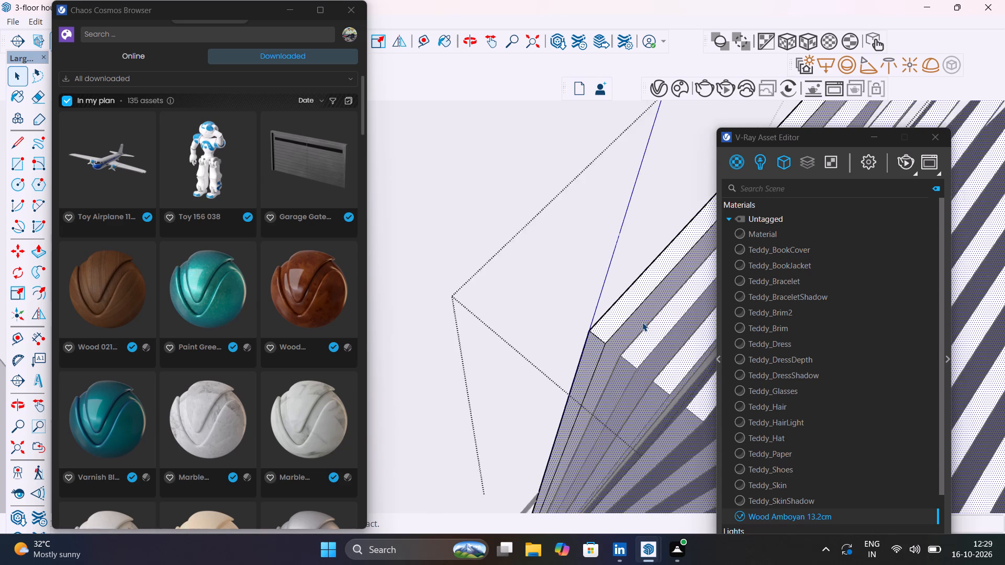
{"action": "scroll", "coordinate": [642, 322], "scroll_direction": "down", "scroll_amount": 20, "text": "shift"}
{"action": "scroll", "coordinate": [642, 322], "scroll_direction": "down", "scroll_amount": 3, "text": "shift"}
{"action": "middle_click_drag", "start_coordinate": [668, 331], "coordinate": [563, 304]}
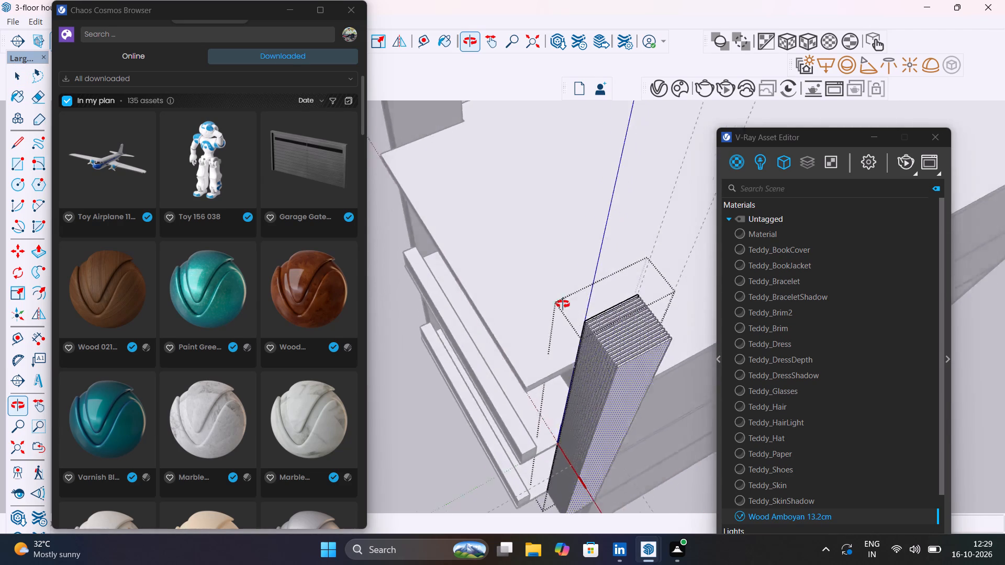
{"action": "middle_click_drag", "start_coordinate": [563, 304], "coordinate": [313, 242]}
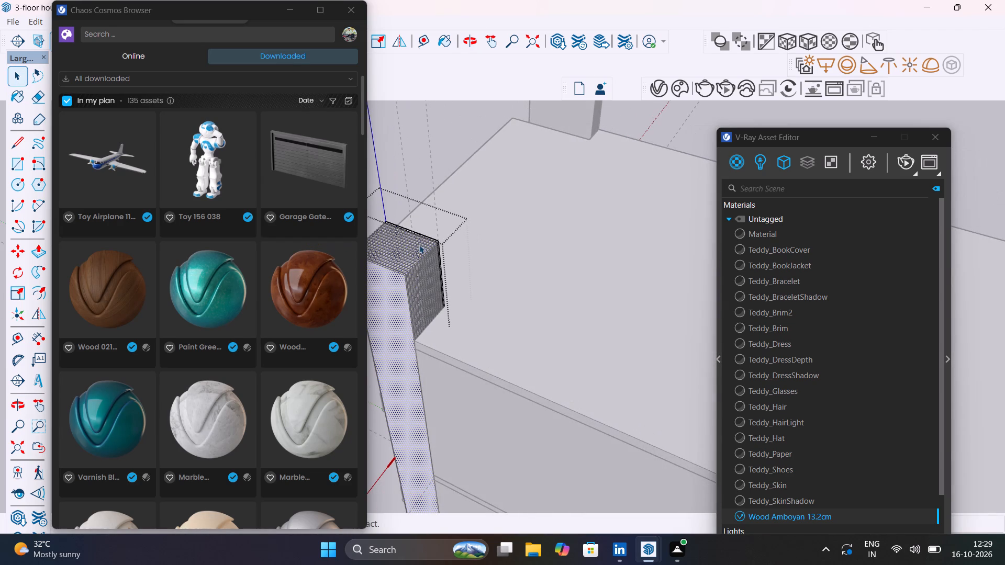
{"action": "scroll", "coordinate": [419, 277], "scroll_direction": "up", "scroll_amount": 18}
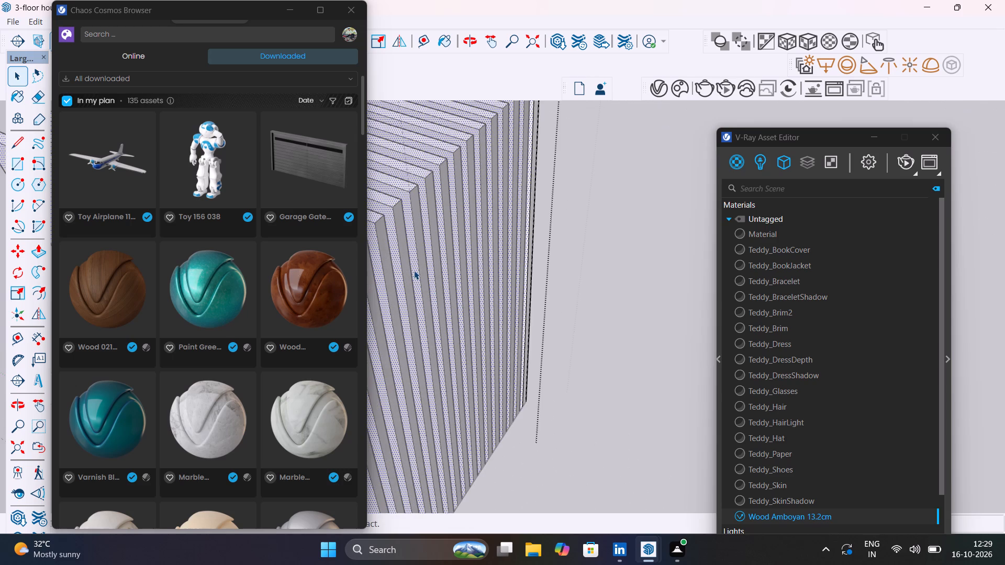
{"action": "left_click", "coordinate": [408, 270], "text": "shift"}
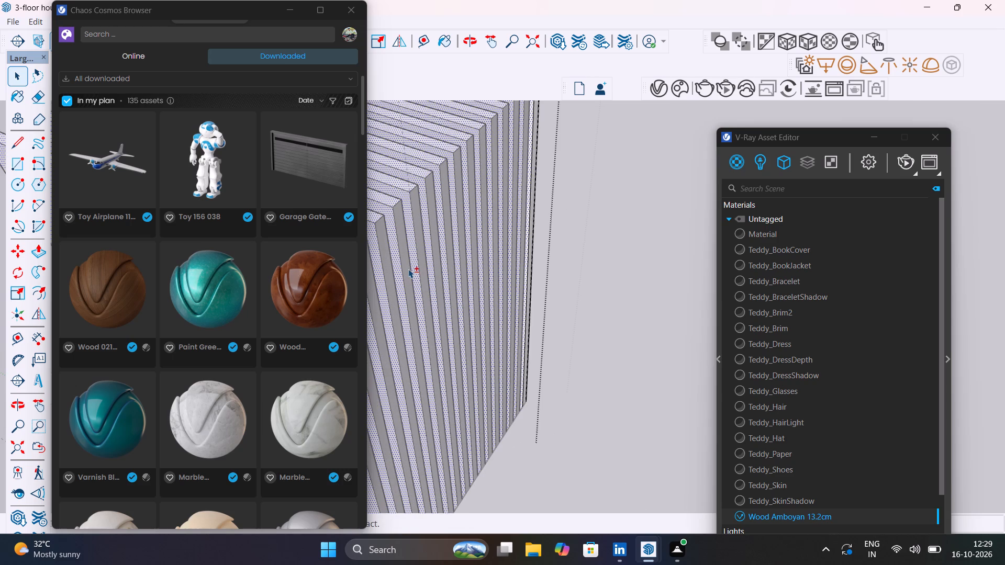
{"action": "left_click", "coordinate": [409, 272], "text": "shift"}
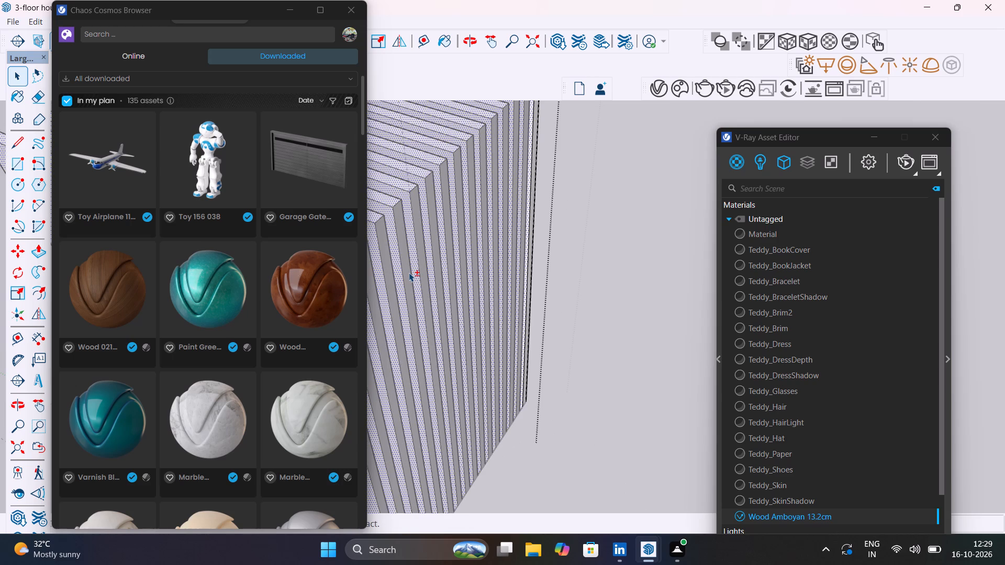
{"action": "left_click", "coordinate": [408, 279], "text": "shift"}
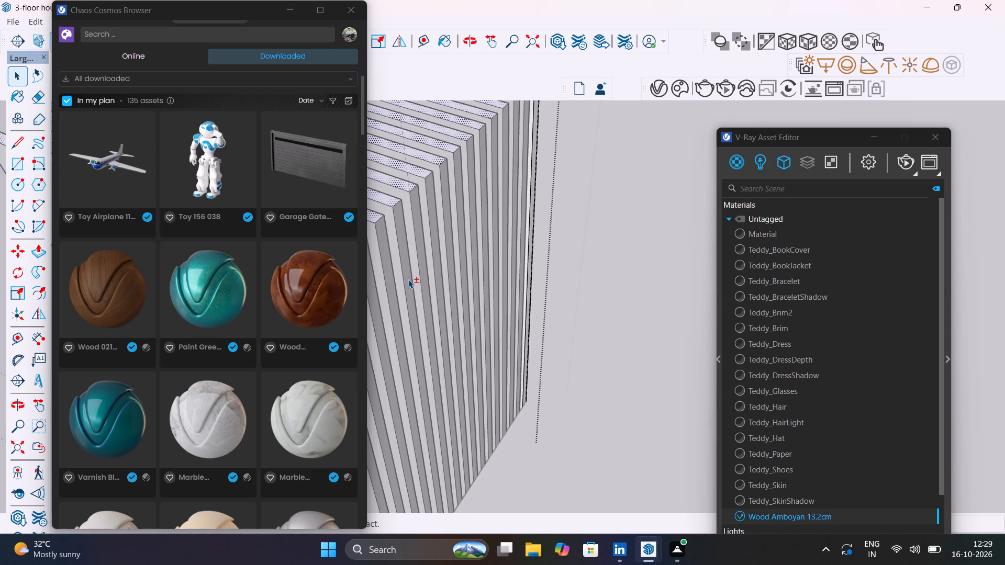
{"action": "left_click", "coordinate": [408, 279], "text": "shift"}
{"action": "scroll", "coordinate": [430, 265], "scroll_direction": "up", "scroll_amount": 10, "text": "shift"}
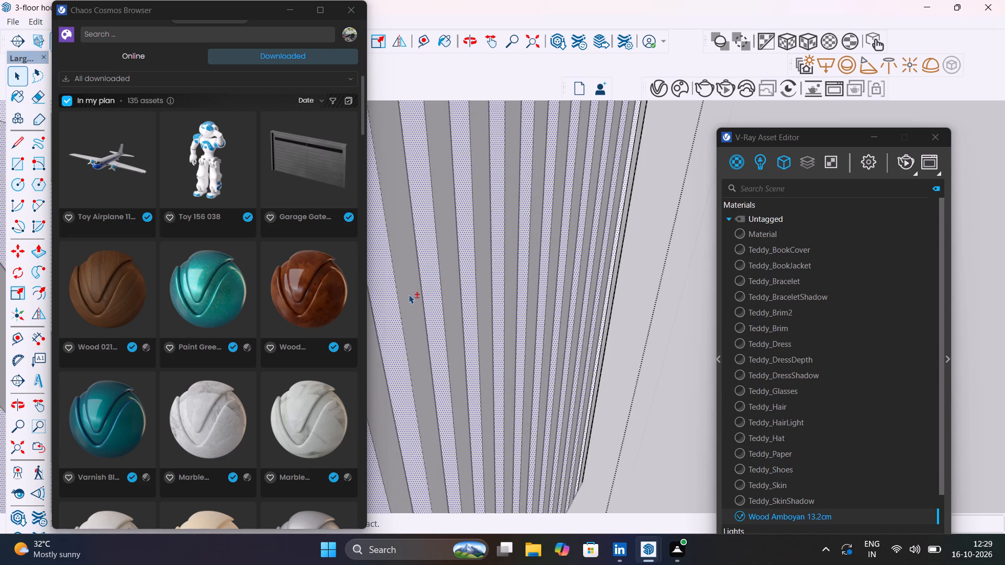
{"action": "left_click", "coordinate": [409, 295], "text": "shift"}
{"action": "left_click", "coordinate": [409, 295], "text": "shift"}
{"action": "scroll", "coordinate": [409, 295], "scroll_direction": "down", "scroll_amount": 15, "text": "shift"}
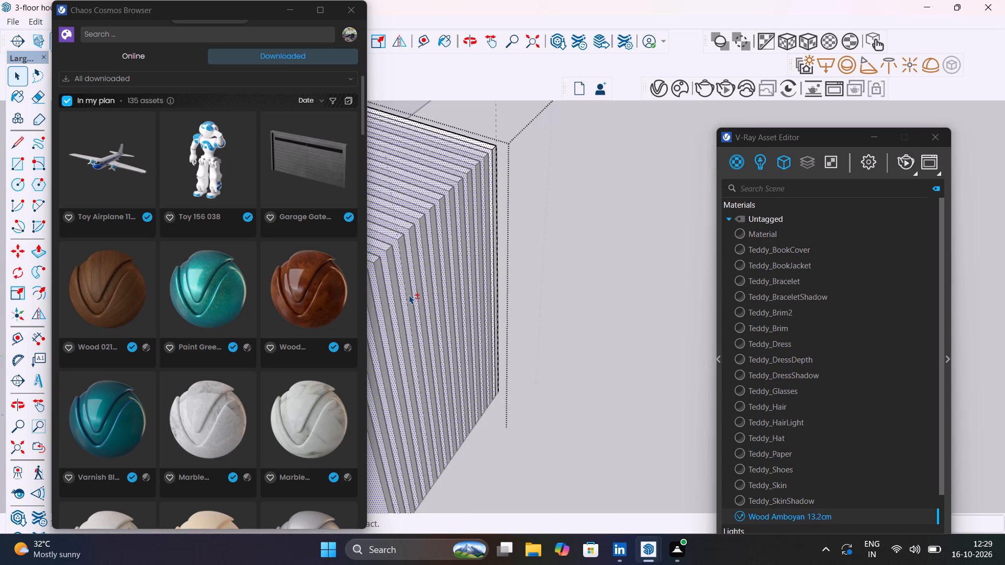
{"action": "scroll", "coordinate": [409, 295], "scroll_direction": "down", "scroll_amount": 10, "text": "shift"}
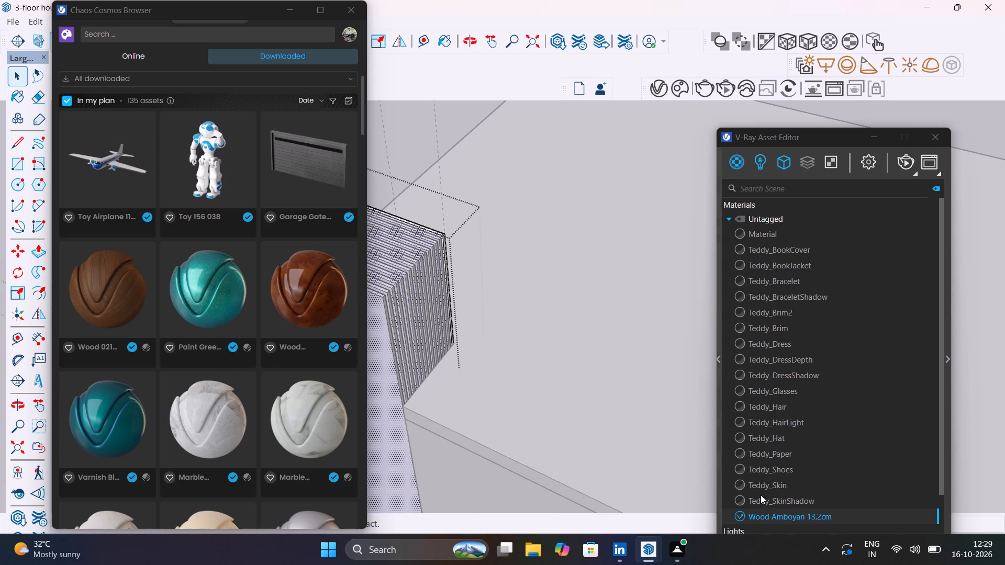
{"action": "right_click", "coordinate": [768, 513]}
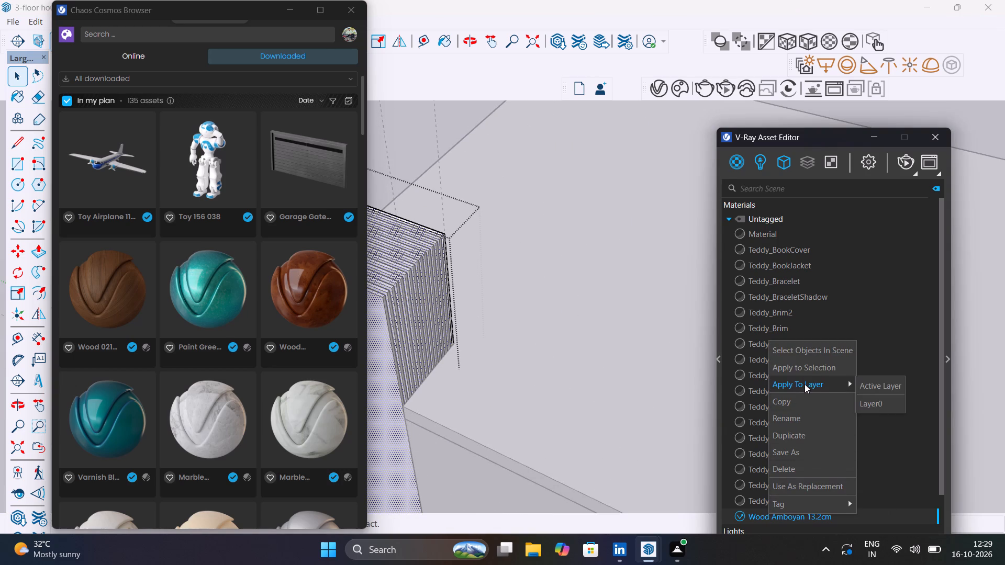
{"action": "left_click", "coordinate": [812, 368]}
{"action": "scroll", "coordinate": [562, 312], "scroll_direction": "down", "scroll_amount": 6}
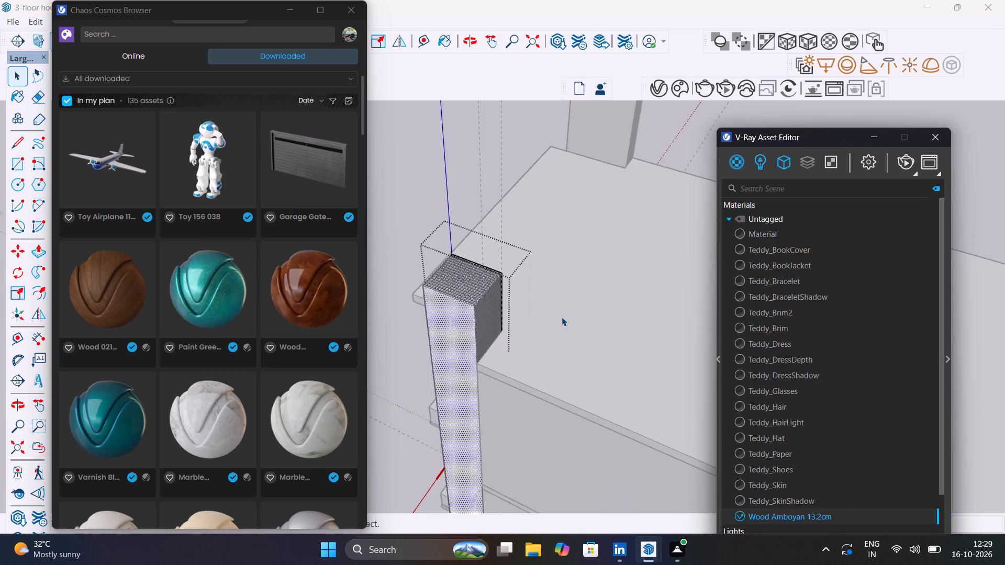
{"action": "scroll", "coordinate": [562, 317], "scroll_direction": "down", "scroll_amount": 6}
{"action": "middle_click_drag", "start_coordinate": [573, 322], "coordinate": [830, 258]}
{"action": "left_click", "coordinate": [451, 310]}
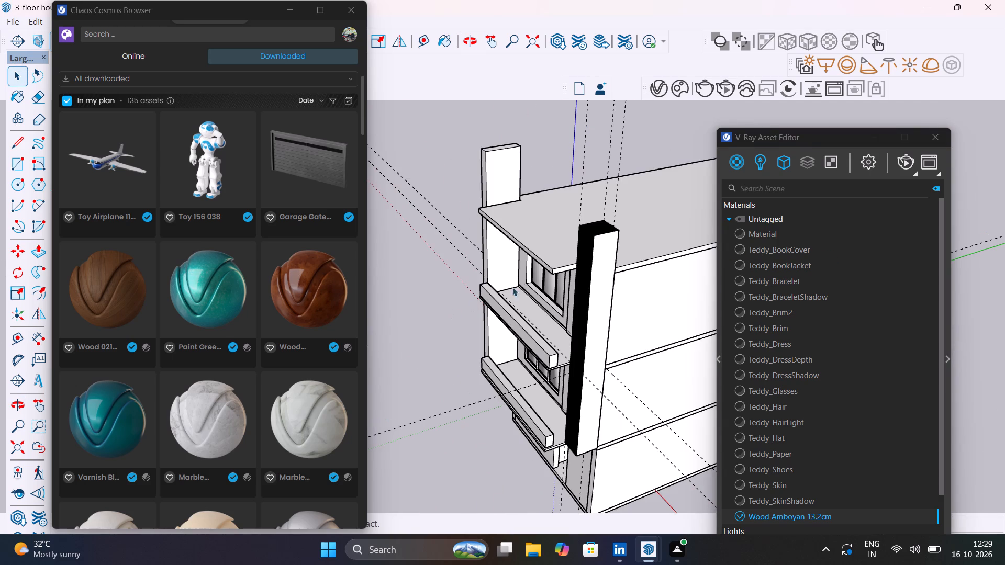
Run an interactive V-Ray render of the slat tower, inspect the wood on all slats closely, and stop and close it.
{"action": "scroll", "coordinate": [608, 273], "scroll_direction": "up", "scroll_amount": 8}
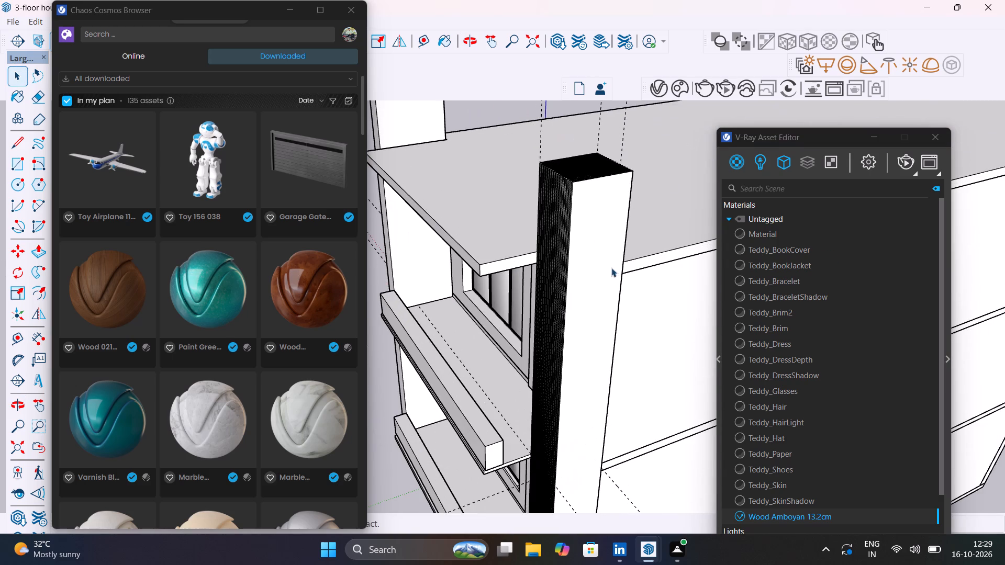
{"action": "left_click", "coordinate": [719, 89]}
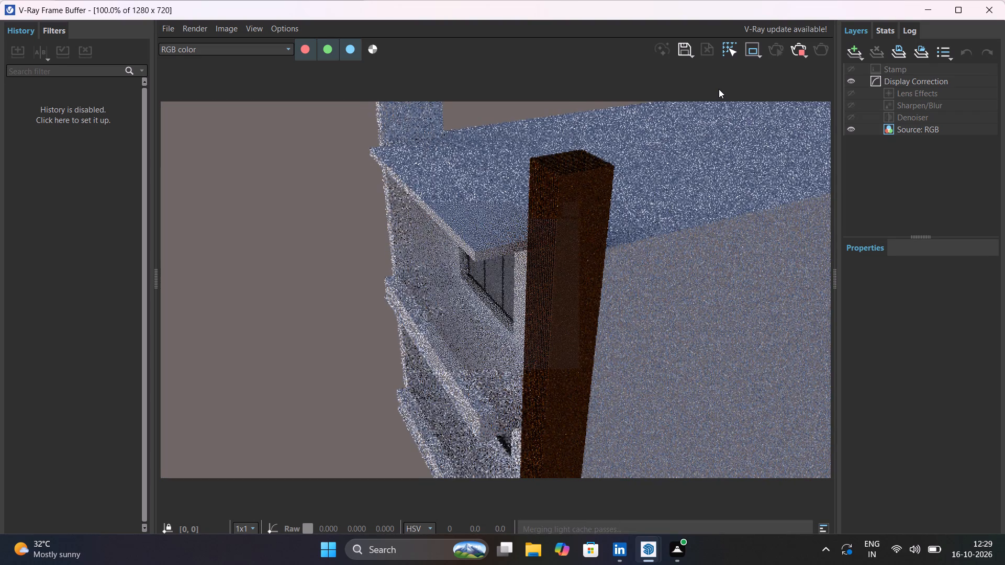
{"action": "scroll", "coordinate": [578, 197], "scroll_direction": "up", "scroll_amount": 4}
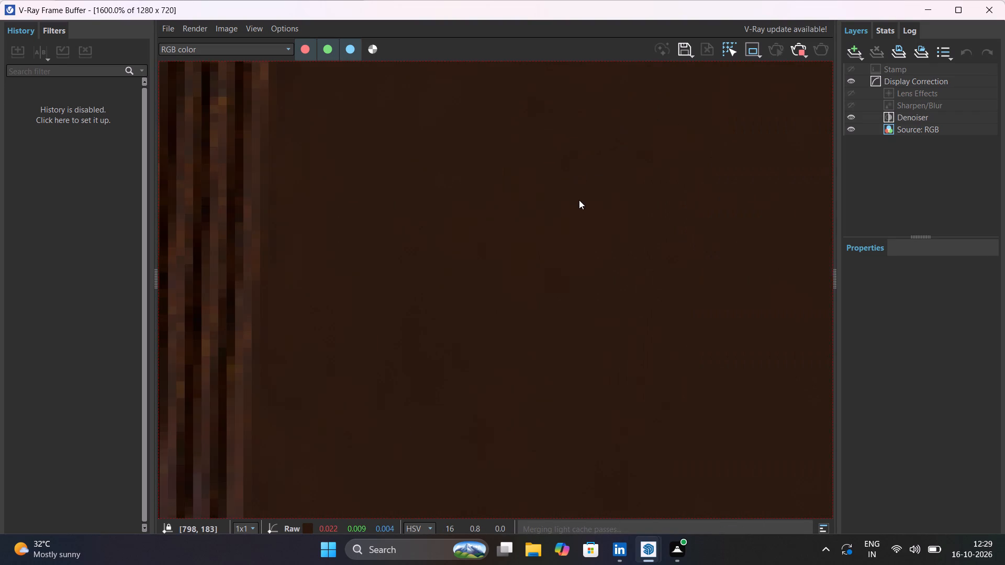
{"action": "scroll", "coordinate": [579, 200], "scroll_direction": "down", "scroll_amount": 3}
{"action": "middle_click_drag", "start_coordinate": [574, 216], "coordinate": [557, 275]}
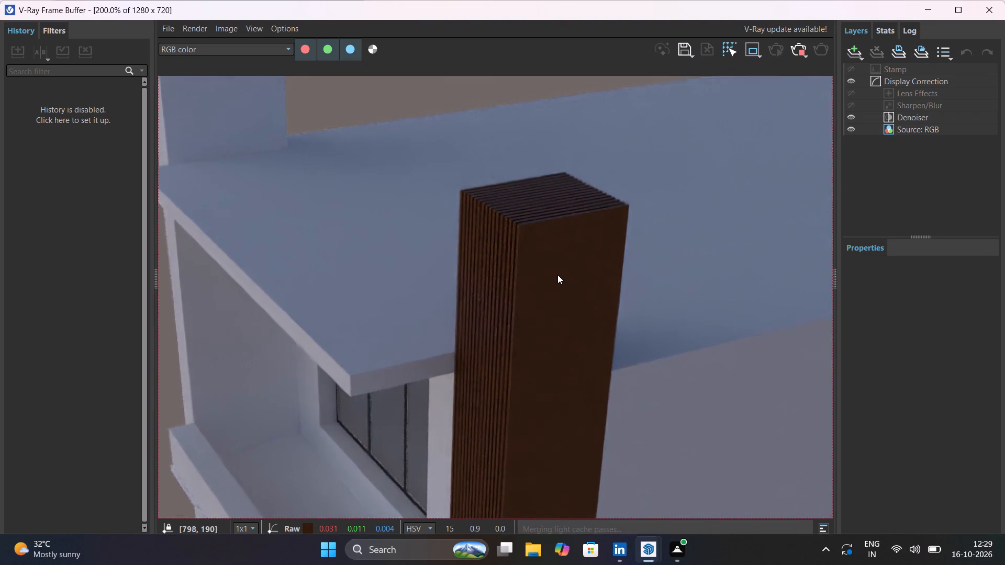
{"action": "middle_click_drag", "start_coordinate": [557, 275], "coordinate": [483, 271]}
{"action": "middle_click_drag", "start_coordinate": [604, 257], "coordinate": [570, 272]}
{"action": "scroll", "coordinate": [519, 275], "scroll_direction": "down", "scroll_amount": 1}
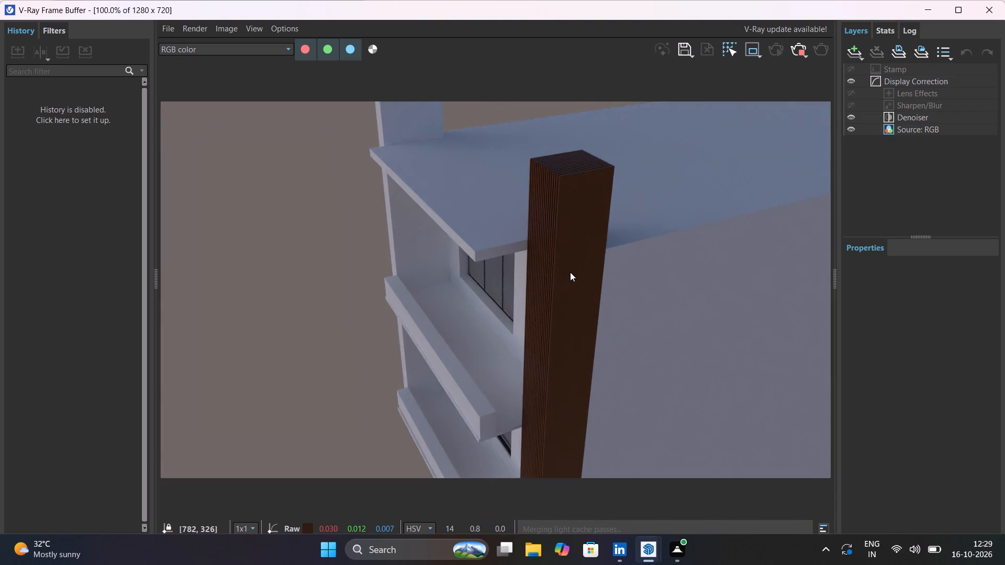
{"action": "scroll", "coordinate": [570, 271], "scroll_direction": "down", "scroll_amount": 3}
{"action": "scroll", "coordinate": [570, 271], "scroll_direction": "up", "scroll_amount": 2}
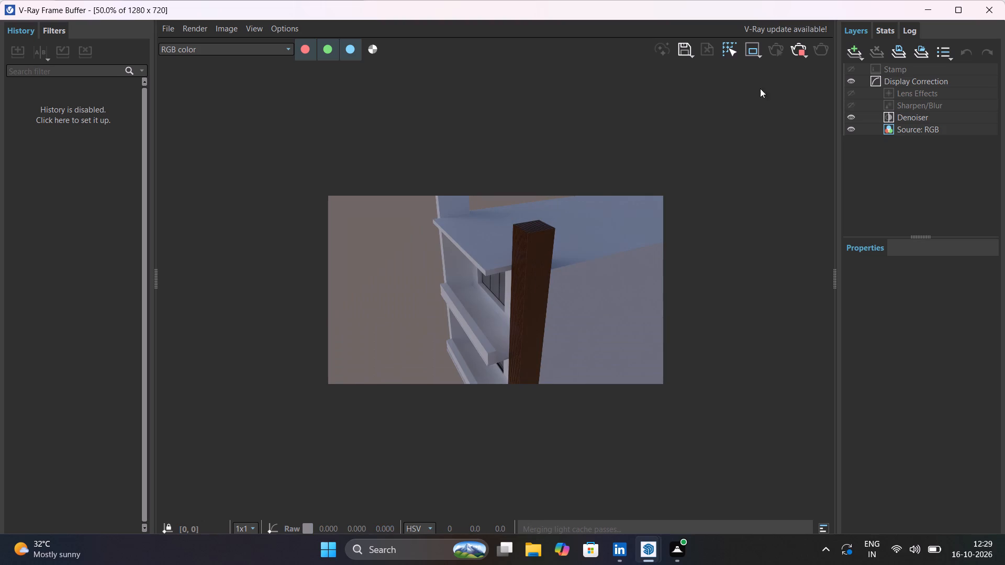
{"action": "left_click", "coordinate": [797, 52]}
{"action": "left_click", "coordinate": [994, 11]}
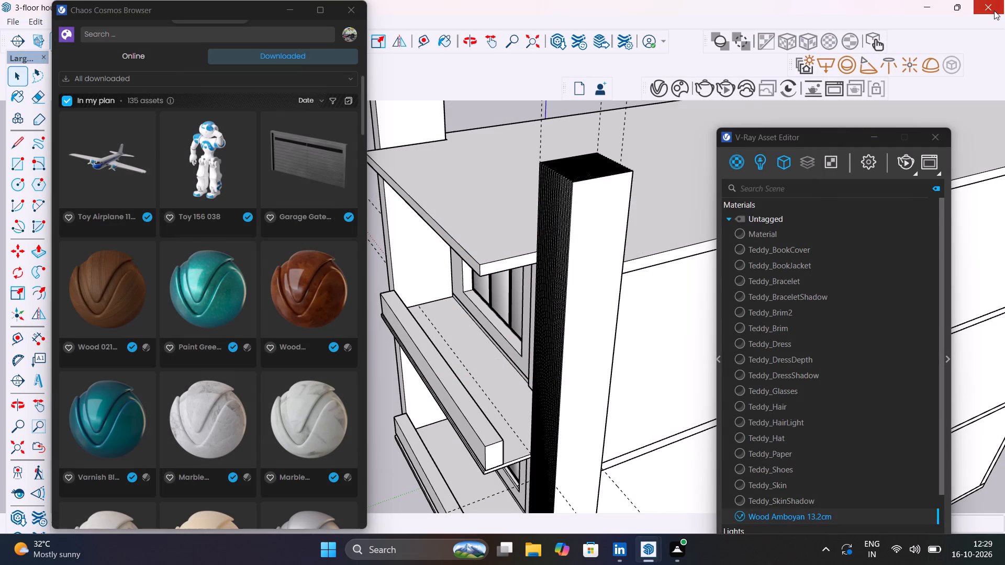
Close the V-Ray Asset Editor and the Chaos Cosmos Browser.
{"action": "scroll", "coordinate": [567, 235], "scroll_direction": "down", "scroll_amount": 4}
{"action": "middle_click_drag", "start_coordinate": [588, 233], "coordinate": [732, 206]}
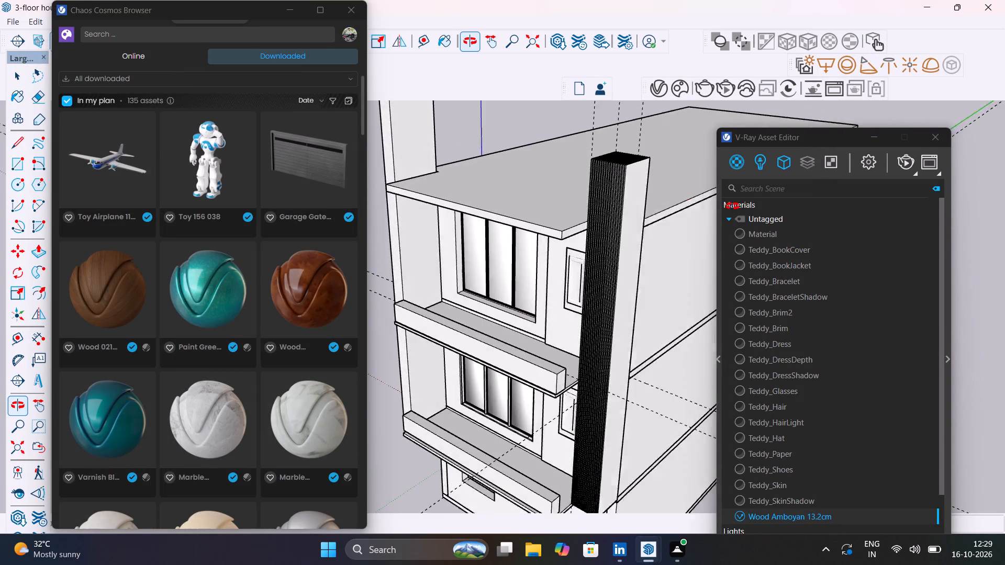
{"action": "middle_click_drag", "start_coordinate": [732, 206], "coordinate": [741, 206]}
{"action": "left_click", "coordinate": [936, 137]}
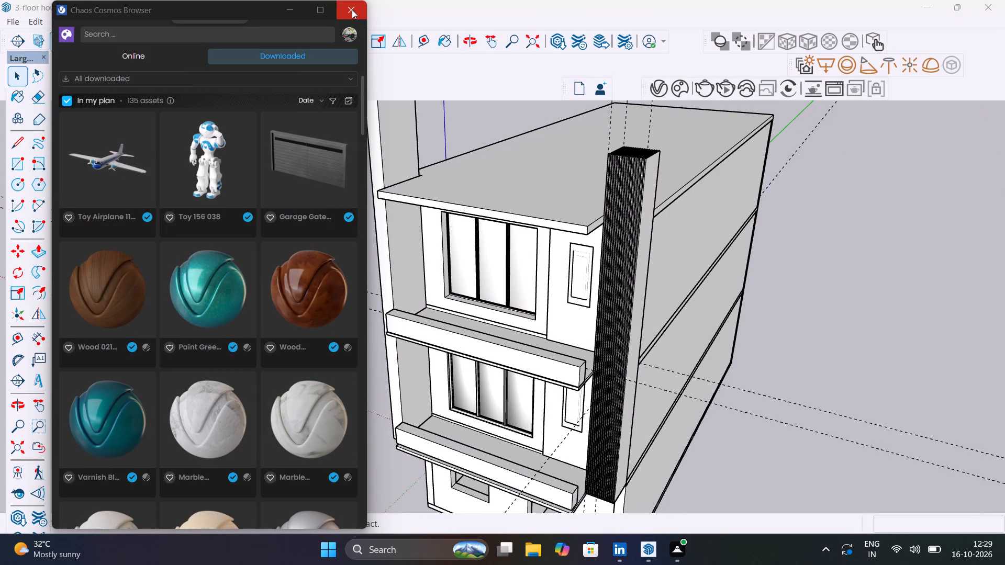
{"action": "left_click", "coordinate": [352, 9]}
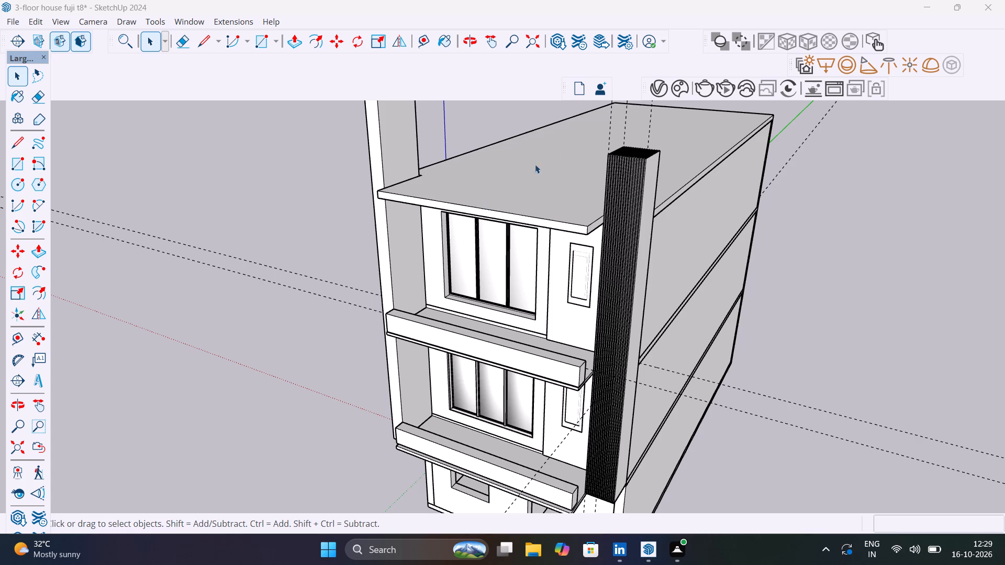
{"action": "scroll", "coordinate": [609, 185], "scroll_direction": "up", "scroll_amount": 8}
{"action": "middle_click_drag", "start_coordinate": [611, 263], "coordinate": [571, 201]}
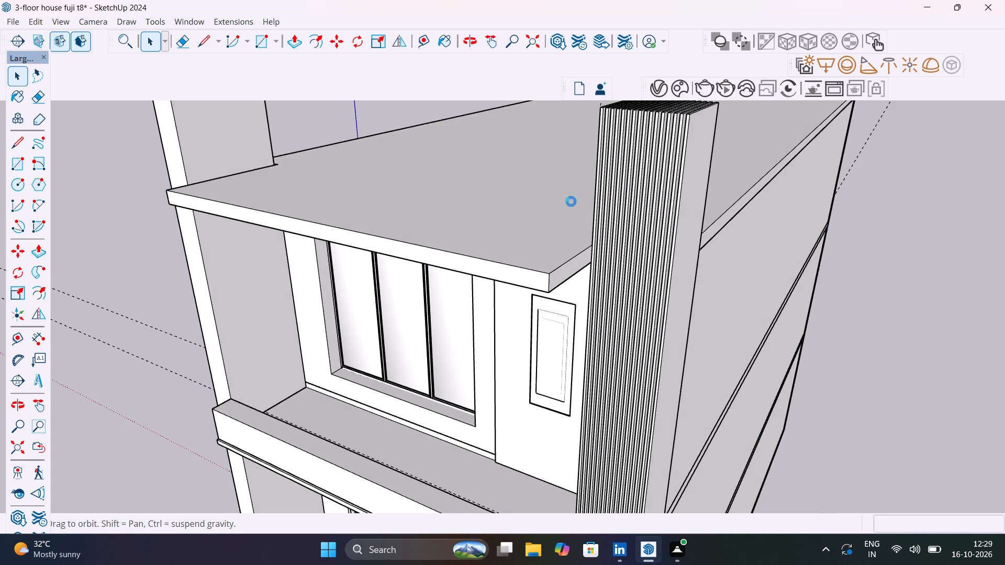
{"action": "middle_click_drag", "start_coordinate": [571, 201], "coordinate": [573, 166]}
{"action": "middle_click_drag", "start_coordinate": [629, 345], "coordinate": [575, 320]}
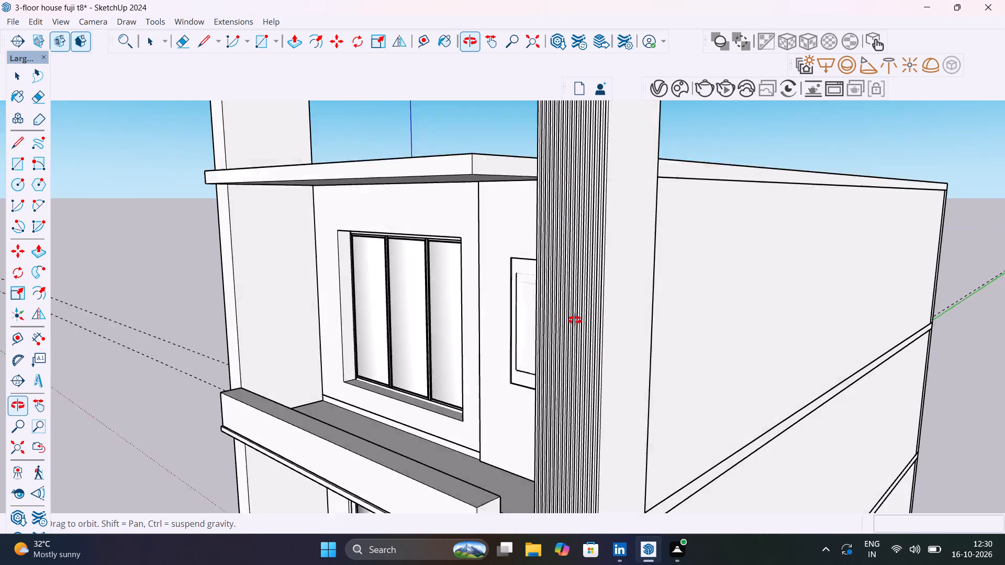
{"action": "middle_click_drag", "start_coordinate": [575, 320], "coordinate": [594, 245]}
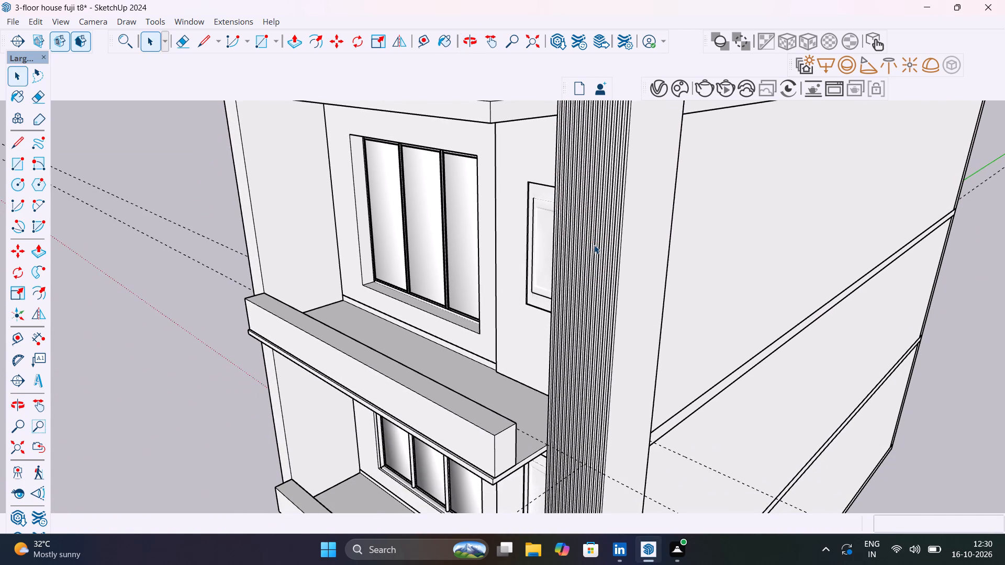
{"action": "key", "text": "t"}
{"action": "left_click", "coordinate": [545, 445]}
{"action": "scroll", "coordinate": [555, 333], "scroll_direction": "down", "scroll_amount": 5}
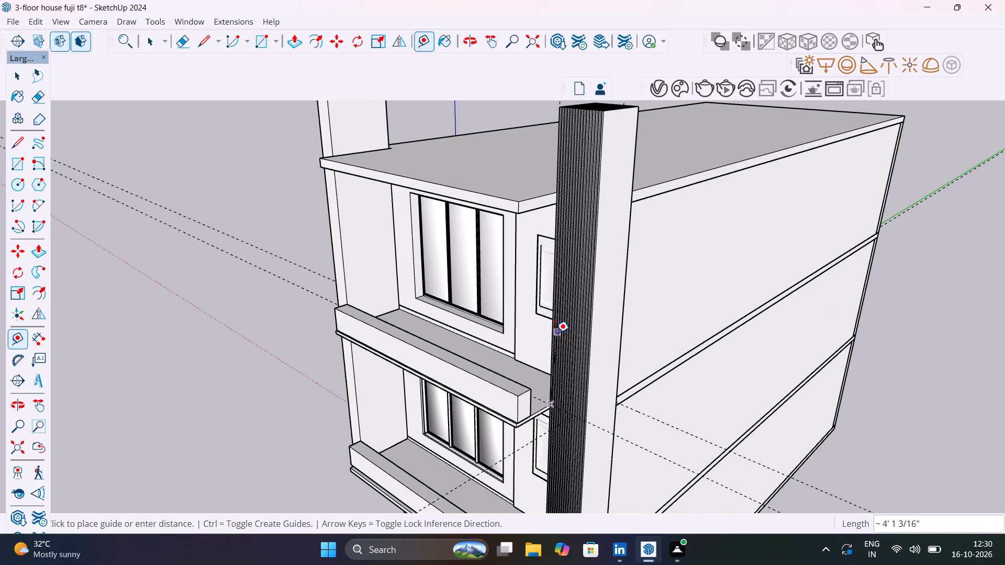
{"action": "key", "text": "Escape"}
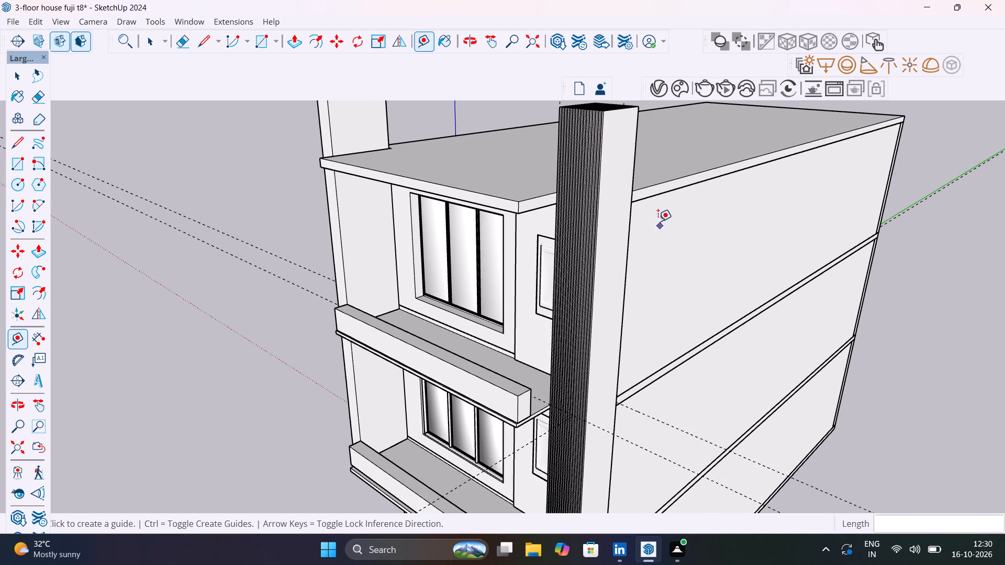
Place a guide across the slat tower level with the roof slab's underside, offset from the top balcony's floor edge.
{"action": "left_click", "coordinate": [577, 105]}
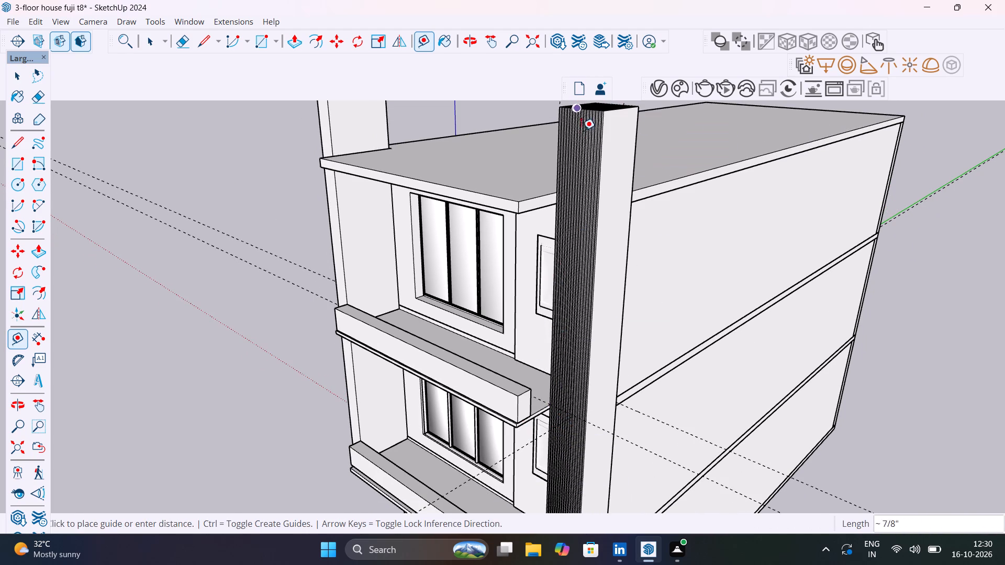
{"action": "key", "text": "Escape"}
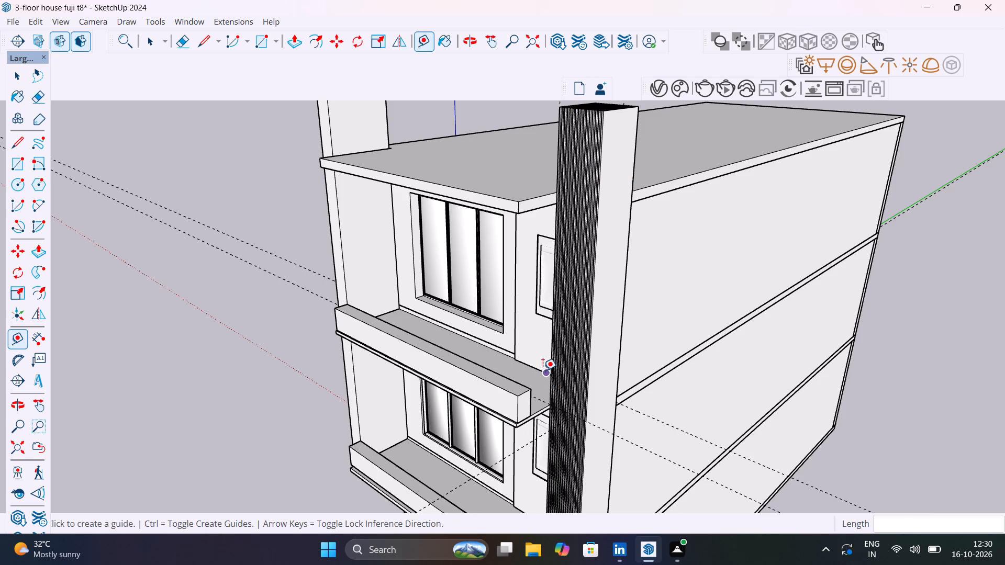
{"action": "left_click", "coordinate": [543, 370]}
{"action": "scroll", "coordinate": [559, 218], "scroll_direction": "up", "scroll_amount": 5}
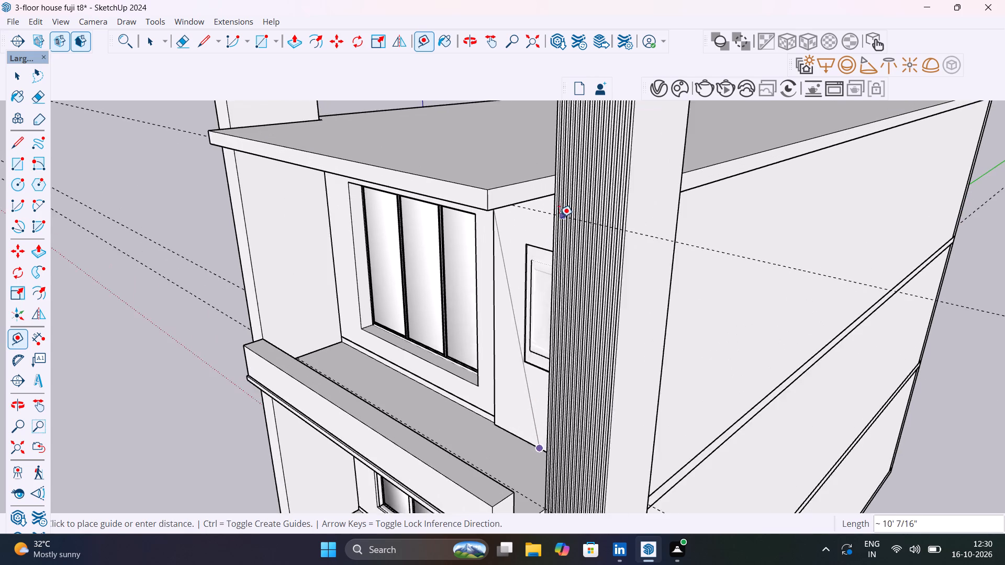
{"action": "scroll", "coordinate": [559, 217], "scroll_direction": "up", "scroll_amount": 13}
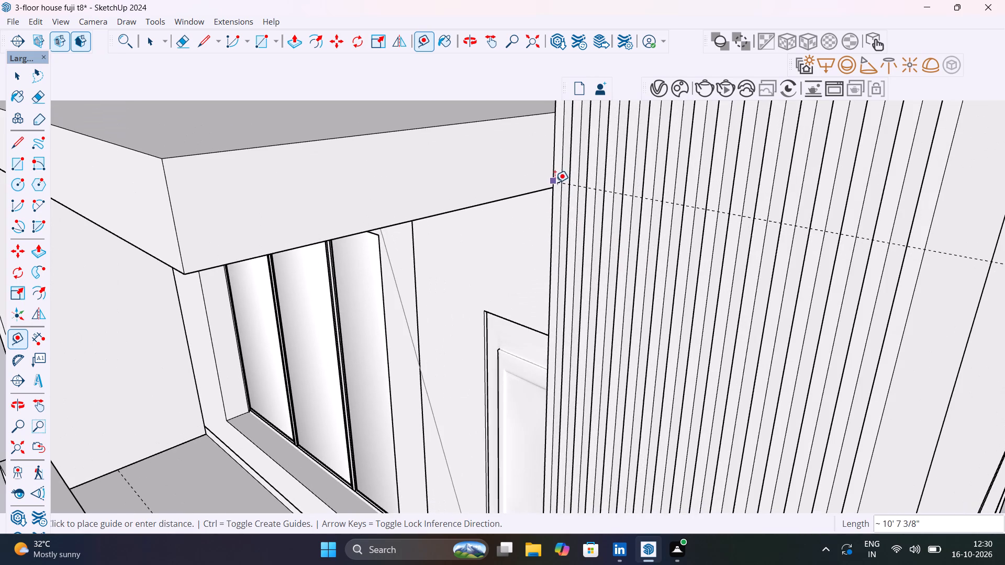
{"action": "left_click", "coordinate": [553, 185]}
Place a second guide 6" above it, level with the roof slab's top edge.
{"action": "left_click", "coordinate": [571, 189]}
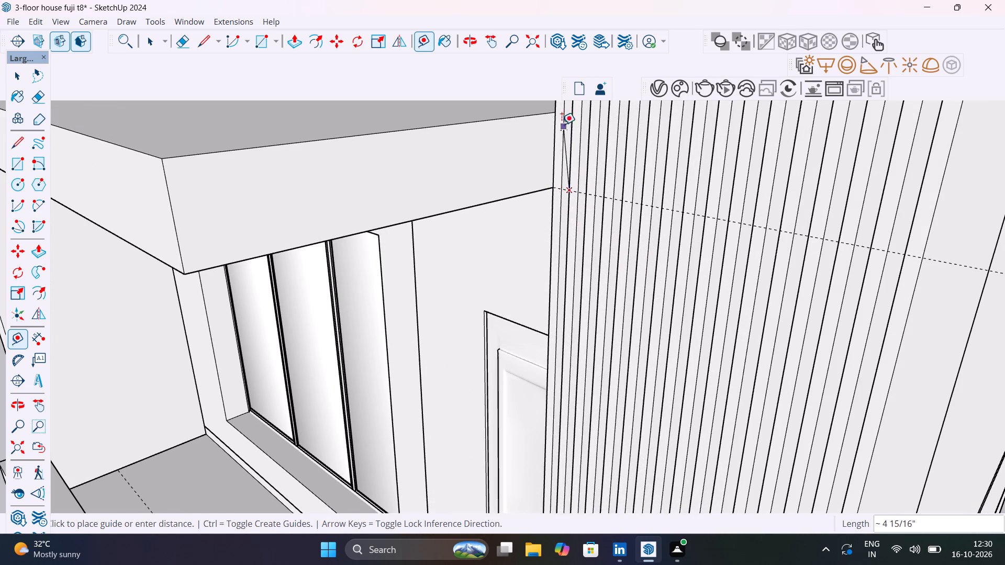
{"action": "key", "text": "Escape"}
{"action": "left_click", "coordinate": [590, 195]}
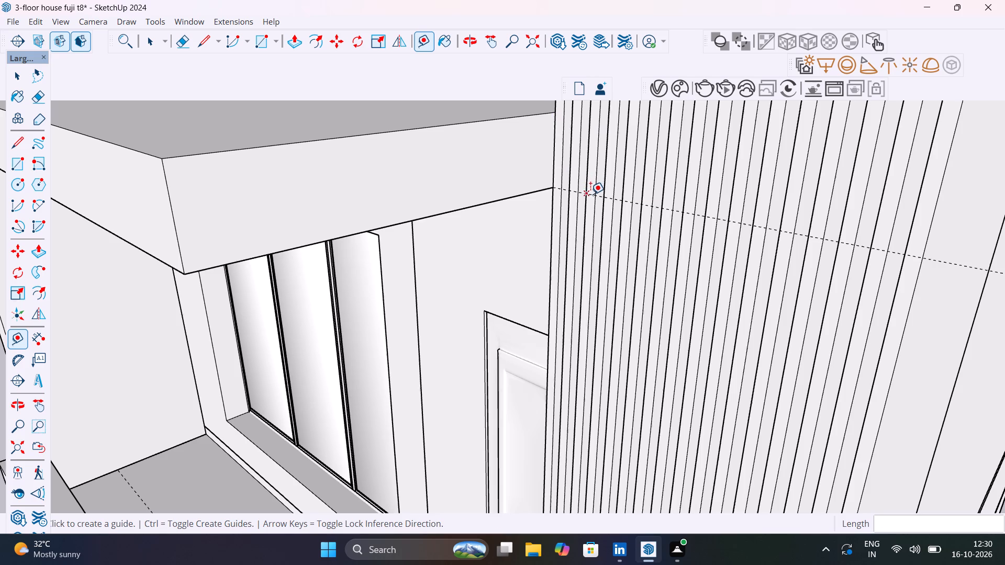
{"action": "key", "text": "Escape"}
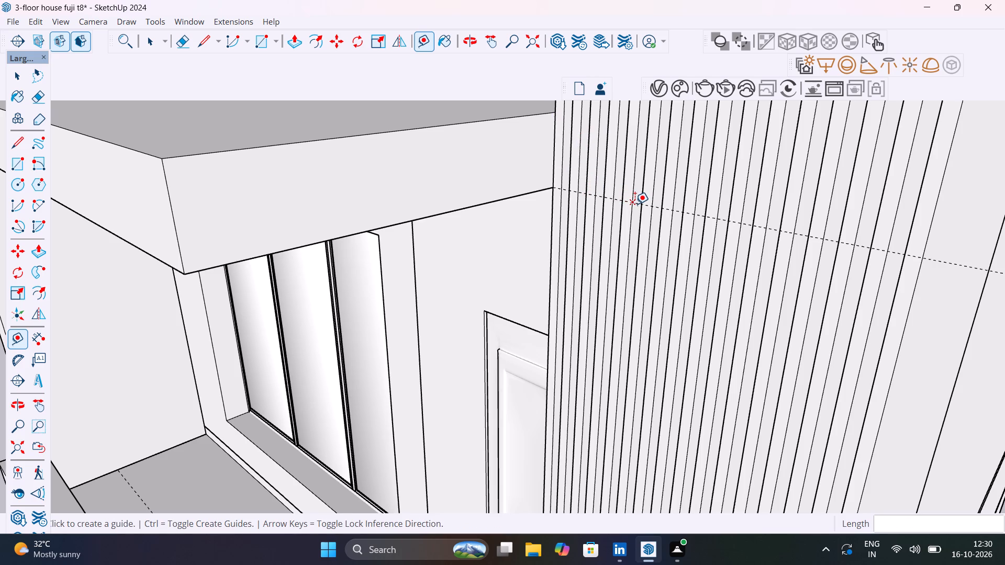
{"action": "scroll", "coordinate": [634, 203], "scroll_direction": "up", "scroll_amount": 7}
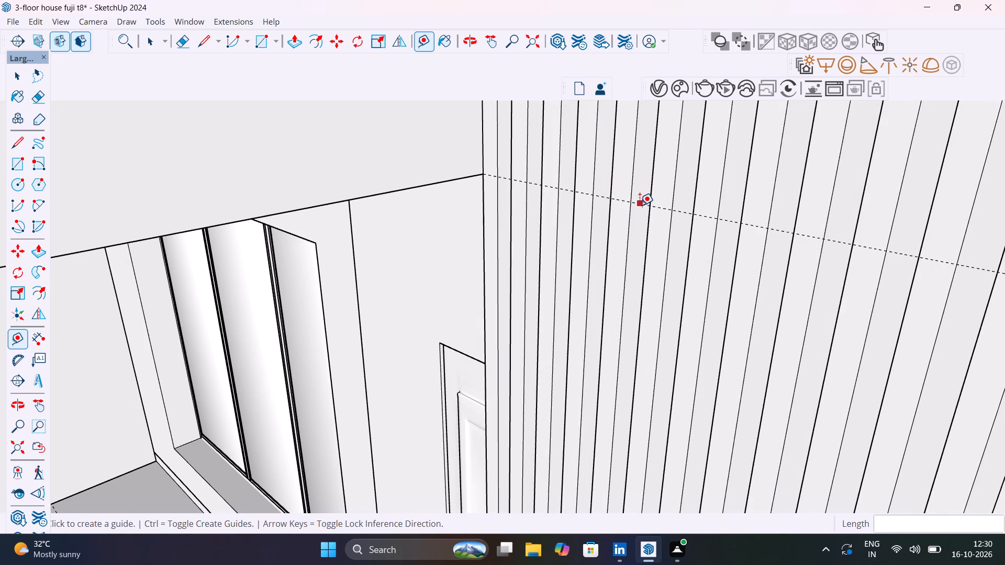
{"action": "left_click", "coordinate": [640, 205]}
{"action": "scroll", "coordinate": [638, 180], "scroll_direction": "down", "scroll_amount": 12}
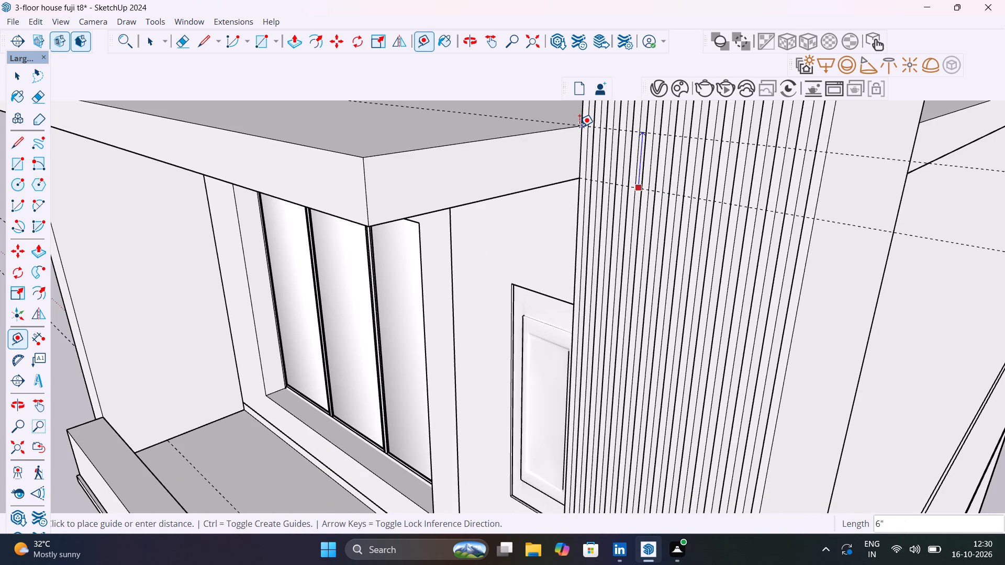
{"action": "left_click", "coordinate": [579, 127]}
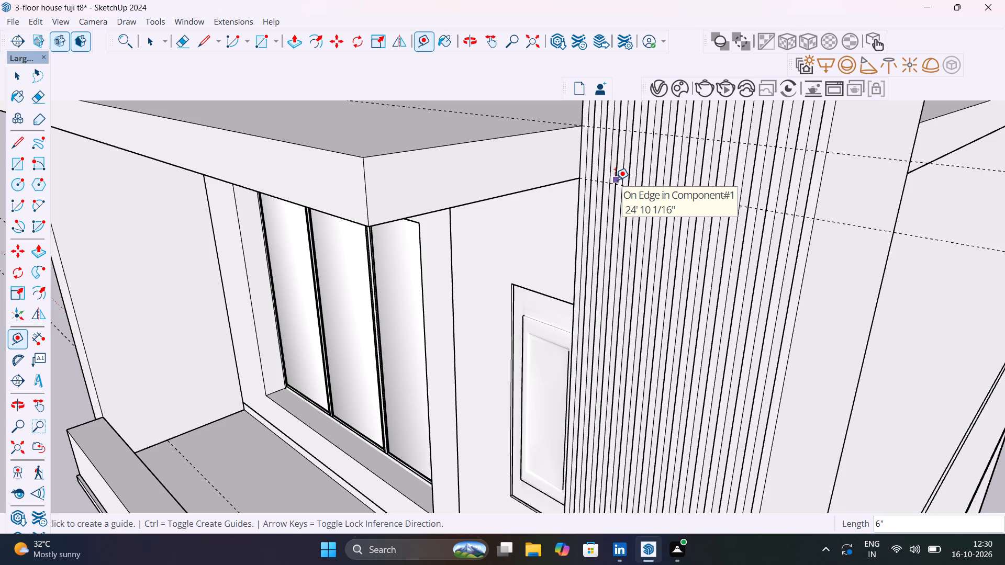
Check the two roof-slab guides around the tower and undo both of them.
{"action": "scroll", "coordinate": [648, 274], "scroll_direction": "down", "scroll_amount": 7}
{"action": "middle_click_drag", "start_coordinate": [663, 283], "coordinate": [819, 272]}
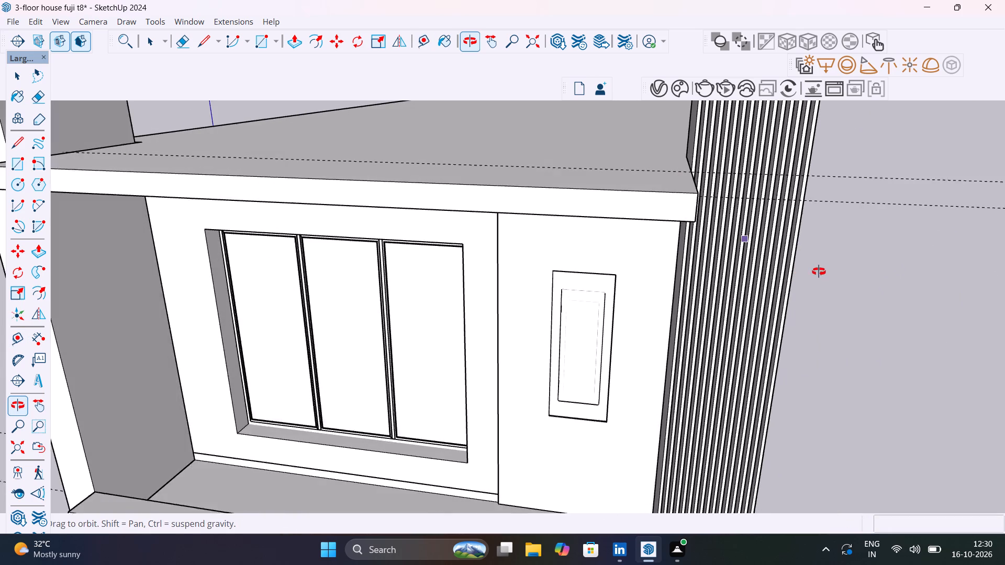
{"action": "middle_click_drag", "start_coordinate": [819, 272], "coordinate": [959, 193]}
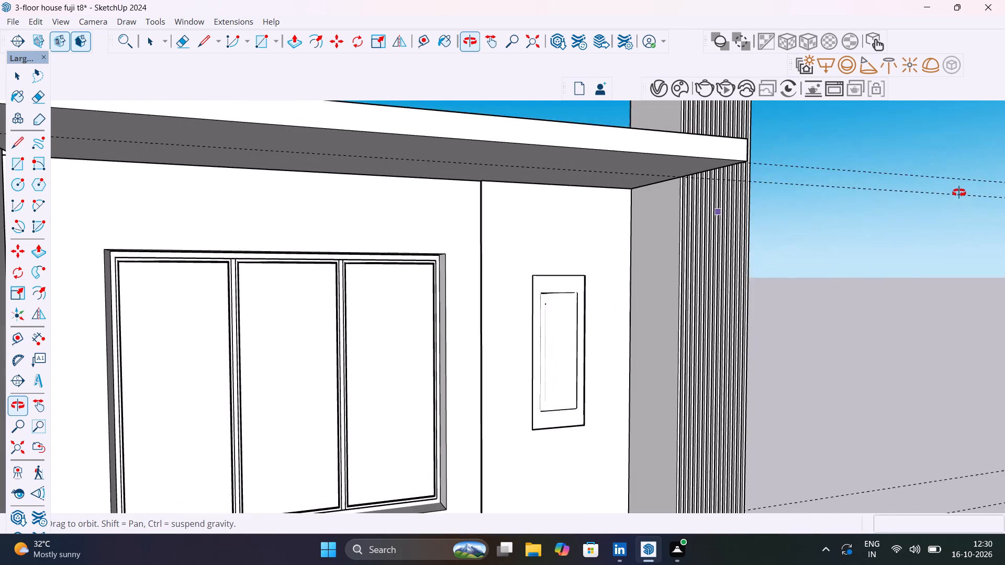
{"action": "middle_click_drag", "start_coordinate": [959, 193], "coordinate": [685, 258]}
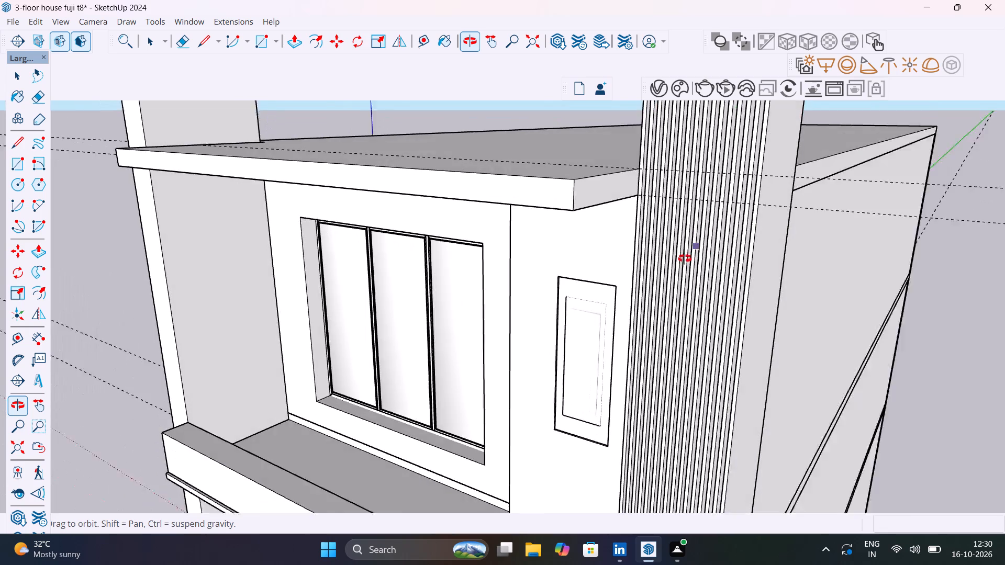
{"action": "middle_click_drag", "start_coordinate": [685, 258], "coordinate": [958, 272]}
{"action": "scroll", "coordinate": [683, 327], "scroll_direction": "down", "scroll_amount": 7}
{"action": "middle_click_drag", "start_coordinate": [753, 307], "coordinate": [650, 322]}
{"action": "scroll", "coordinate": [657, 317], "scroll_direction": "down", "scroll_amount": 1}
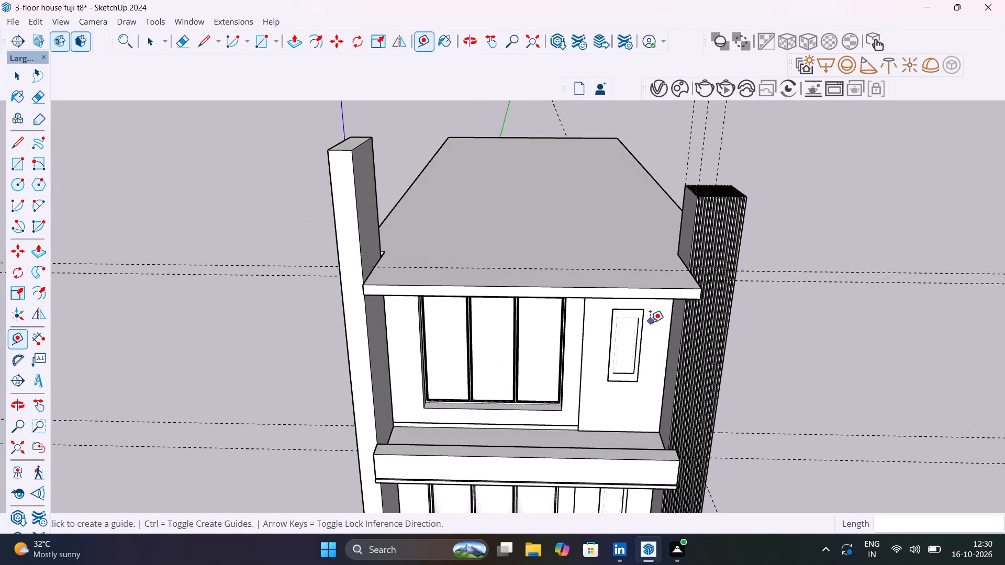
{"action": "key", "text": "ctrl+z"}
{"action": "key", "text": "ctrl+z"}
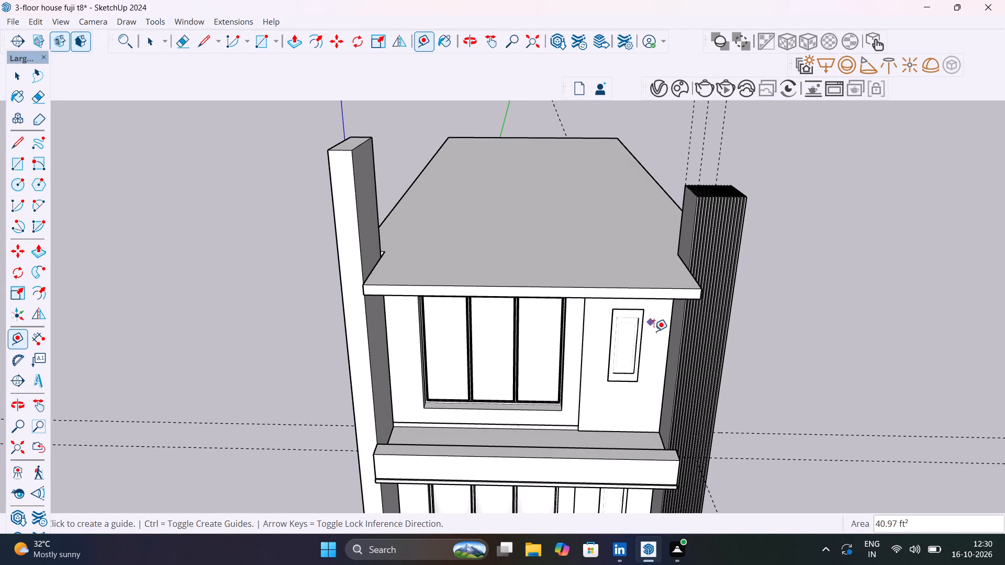
Place a guide from the top balcony's floor edge up to the roof slab's underside where it meets the slat tower.
{"action": "left_click", "coordinate": [648, 431]}
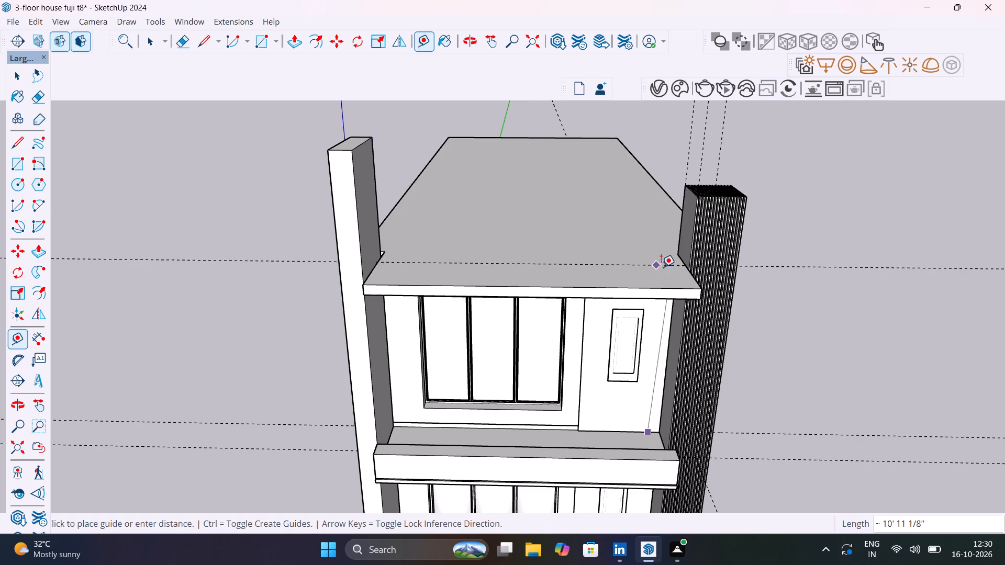
{"action": "scroll", "coordinate": [707, 279], "scroll_direction": "up", "scroll_amount": 6}
{"action": "middle_click_drag", "start_coordinate": [717, 308], "coordinate": [648, 261]}
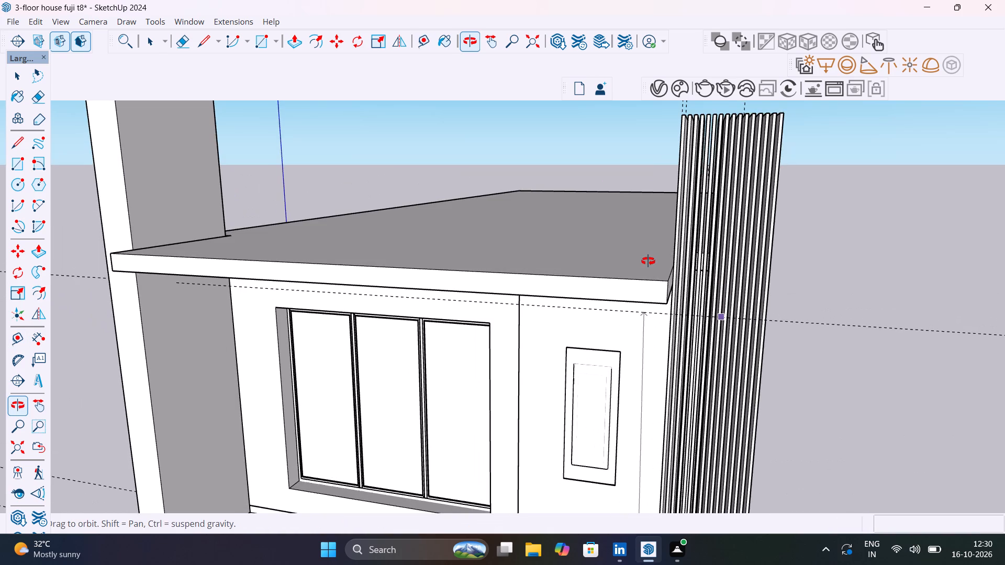
{"action": "middle_click_drag", "start_coordinate": [648, 261], "coordinate": [524, 270]}
{"action": "scroll", "coordinate": [534, 288], "scroll_direction": "up", "scroll_amount": 10}
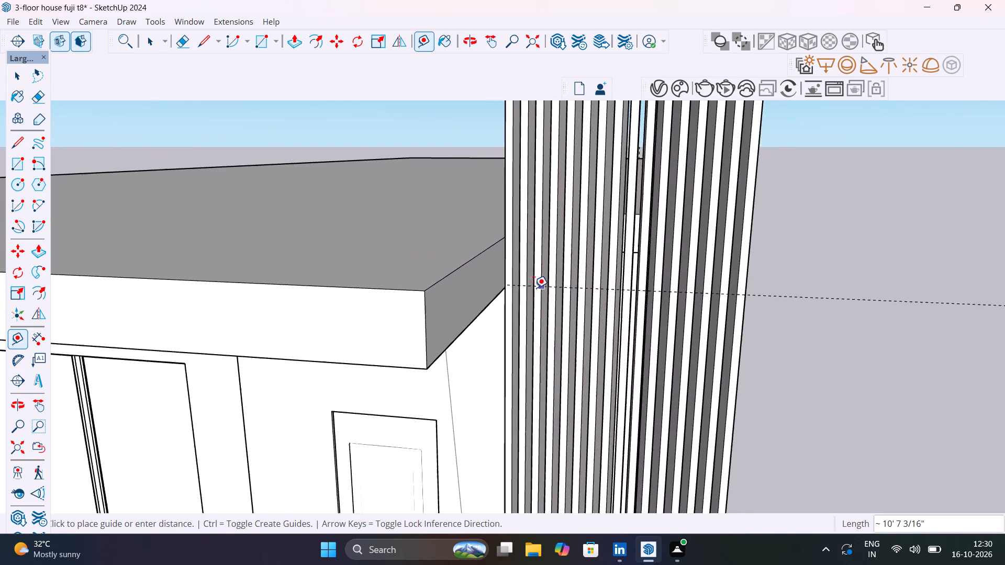
{"action": "left_click", "coordinate": [500, 288]}
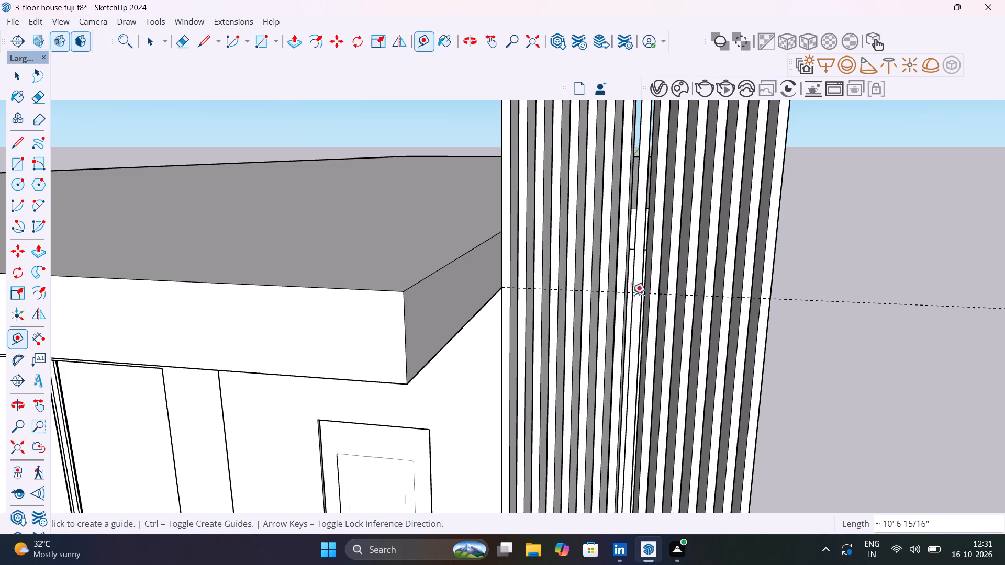
Offset another guide from the underside guide to the roof slab's top edge at the slat tower.
{"action": "scroll", "coordinate": [623, 294], "scroll_direction": "up", "scroll_amount": 9}
{"action": "left_click", "coordinate": [636, 291]}
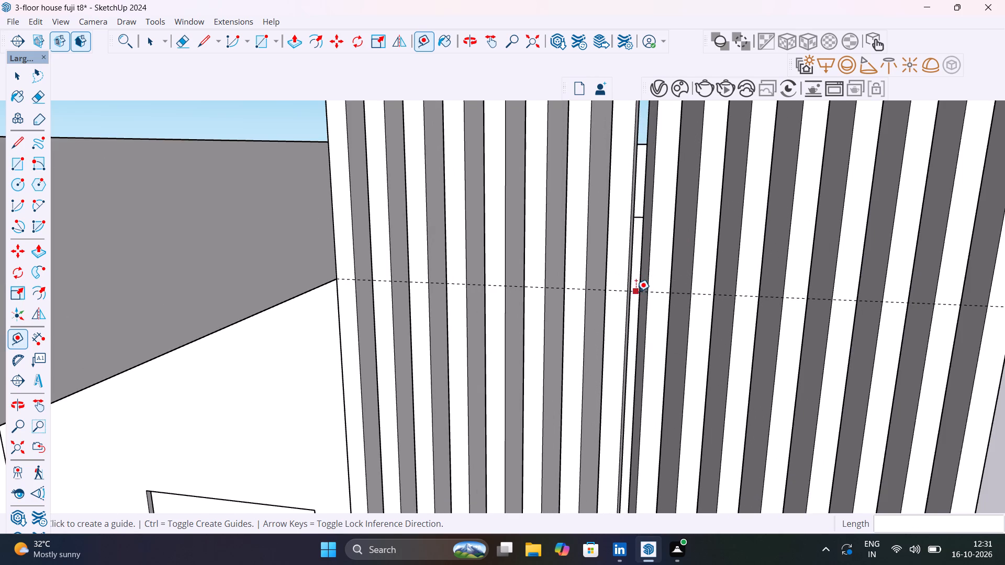
{"action": "left_click", "coordinate": [328, 140]}
{"action": "scroll", "coordinate": [384, 221], "scroll_direction": "down", "scroll_amount": 12}
{"action": "middle_click_drag", "start_coordinate": [498, 276], "coordinate": [580, 342]}
{"action": "scroll", "coordinate": [612, 311], "scroll_direction": "down", "scroll_amount": 6}
{"action": "key", "text": "space"}
{"action": "left_click", "coordinate": [667, 325]}
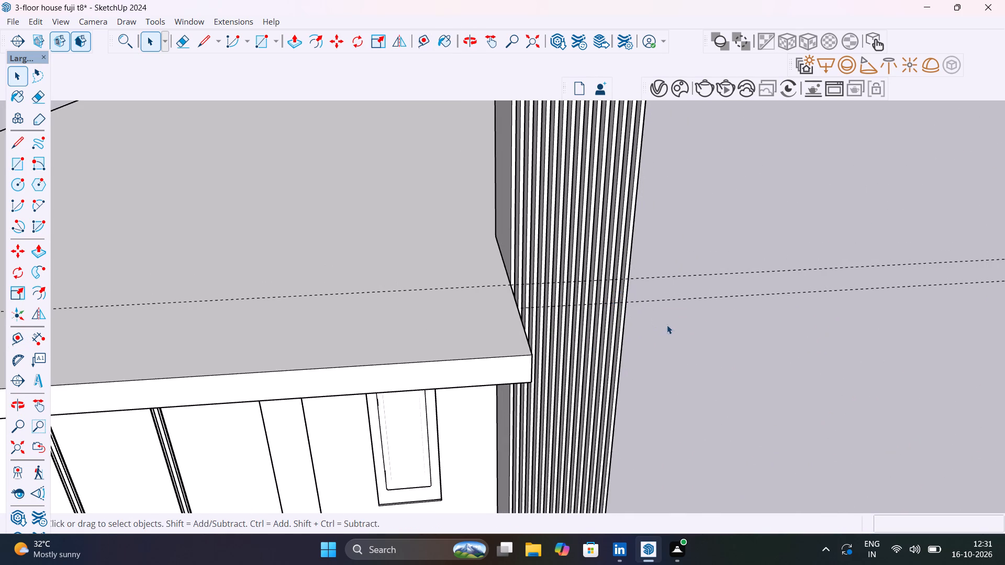
Place a vertical guide at the slat tower's outer edge, 2' 3 1/16" from its inner edge beside the roof slab.
{"action": "middle_click_drag", "start_coordinate": [721, 371], "coordinate": [722, 258]}
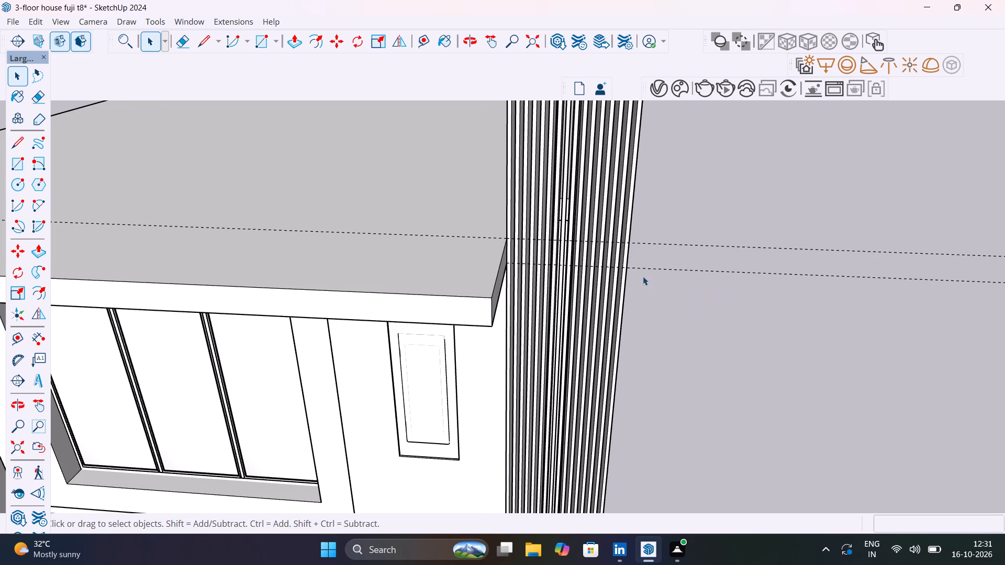
{"action": "scroll", "coordinate": [615, 279], "scroll_direction": "up", "scroll_amount": 6}
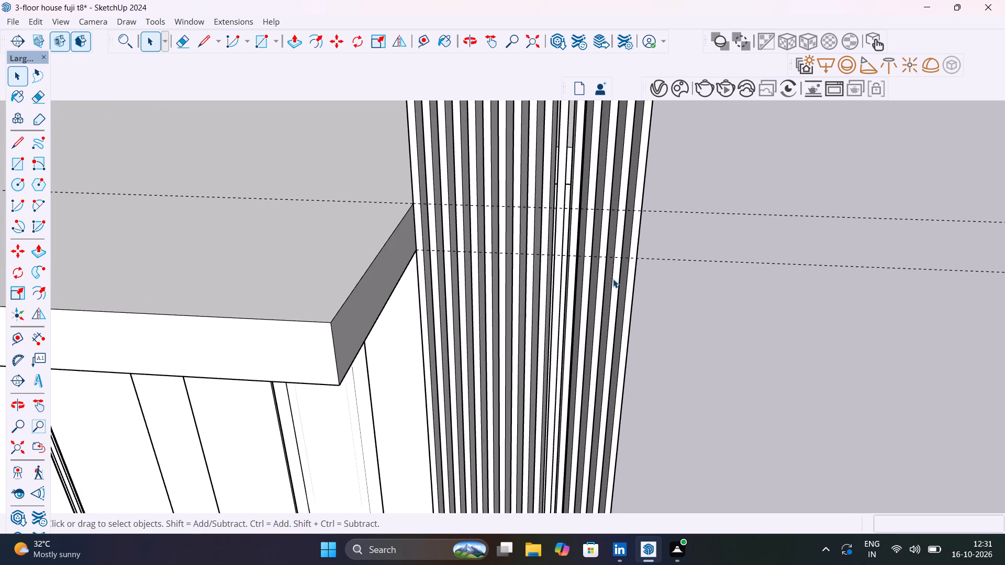
{"action": "key", "text": "t"}
{"action": "left_click", "coordinate": [414, 233]}
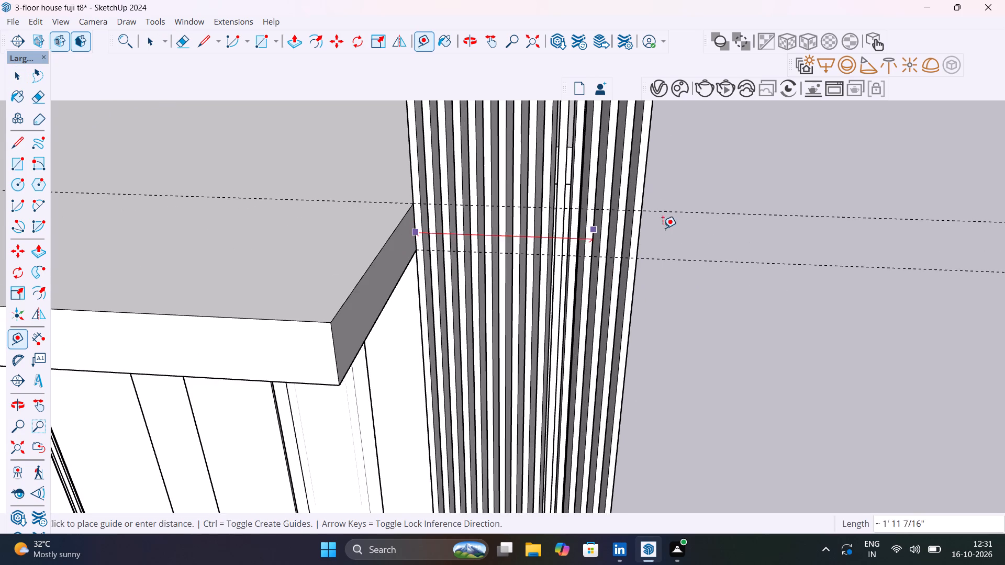
{"action": "left_click", "coordinate": [642, 229]}
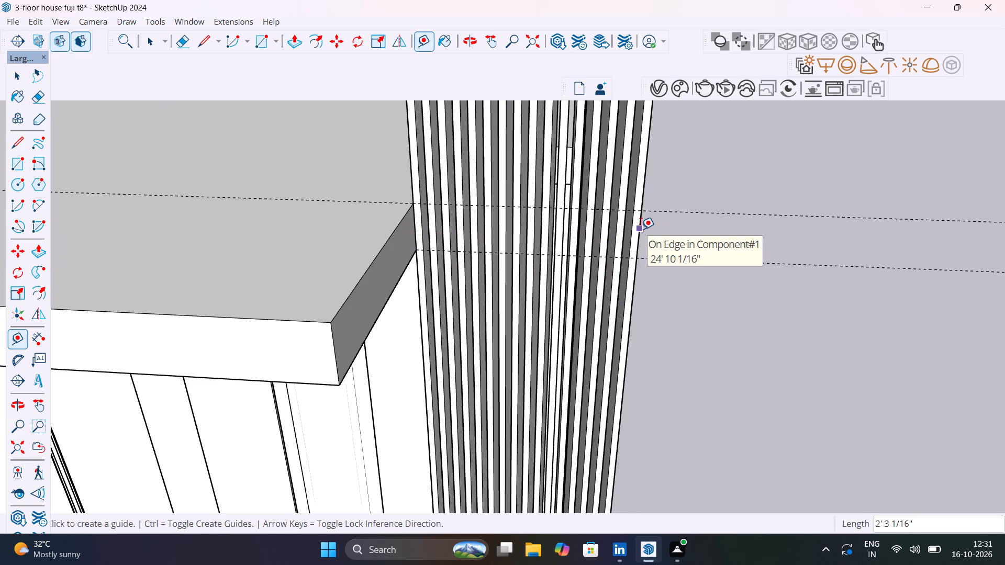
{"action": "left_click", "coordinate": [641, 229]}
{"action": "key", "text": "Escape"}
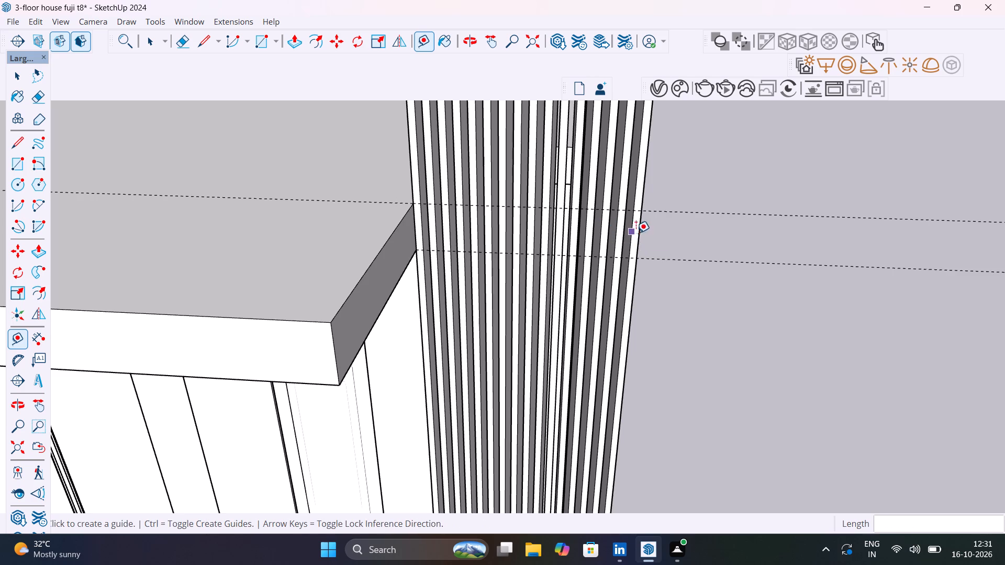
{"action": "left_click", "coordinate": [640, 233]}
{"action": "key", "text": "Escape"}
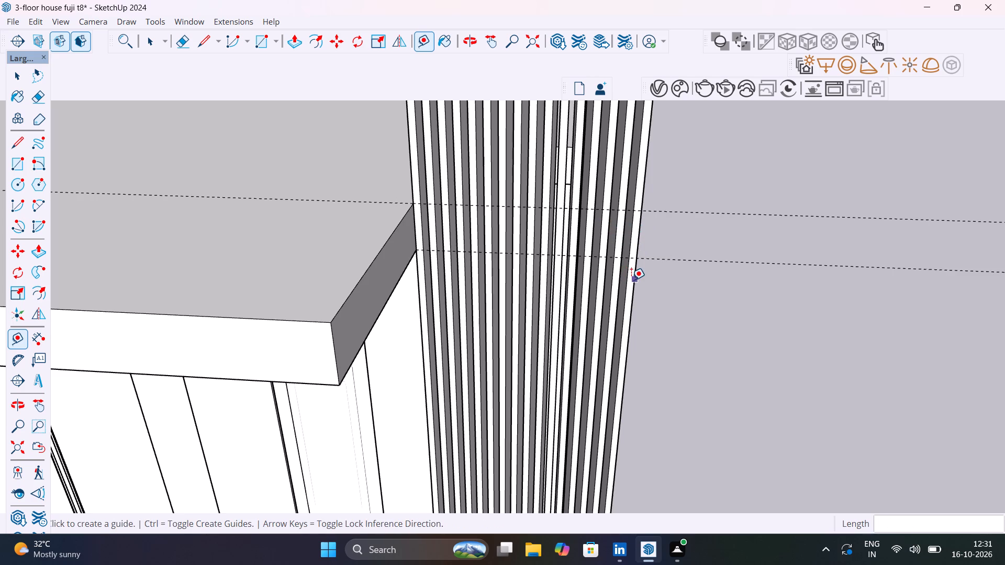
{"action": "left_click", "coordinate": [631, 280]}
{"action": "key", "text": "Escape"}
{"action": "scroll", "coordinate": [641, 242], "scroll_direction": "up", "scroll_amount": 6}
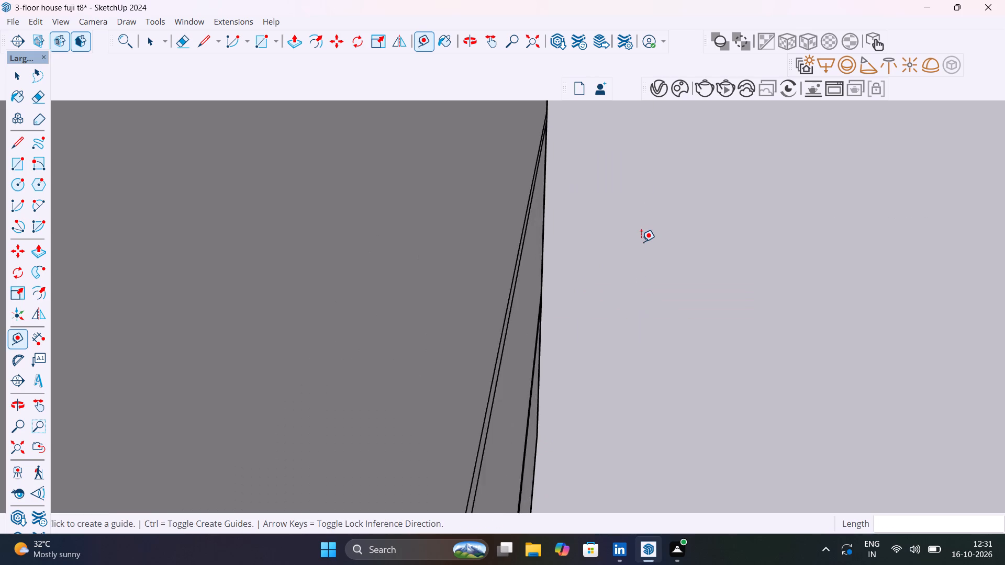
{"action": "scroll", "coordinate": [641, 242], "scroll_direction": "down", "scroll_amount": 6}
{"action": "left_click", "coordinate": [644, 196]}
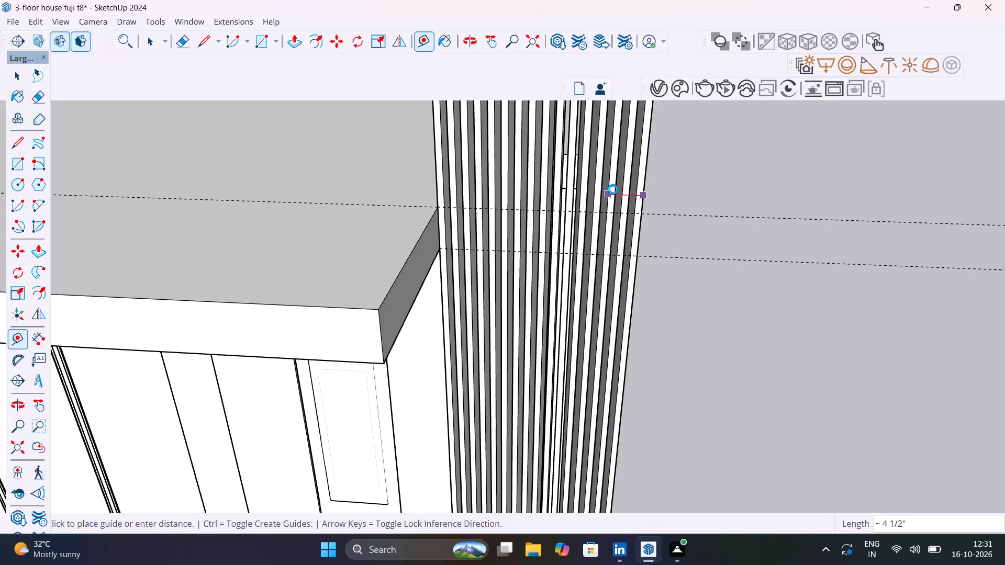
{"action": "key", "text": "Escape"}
Offset a vertical guide 1" inward from the guide at the slat tower's outer edge.
{"action": "scroll", "coordinate": [645, 220], "scroll_direction": "down", "scroll_amount": 5}
{"action": "middle_click_drag", "start_coordinate": [682, 293], "coordinate": [652, 290]}
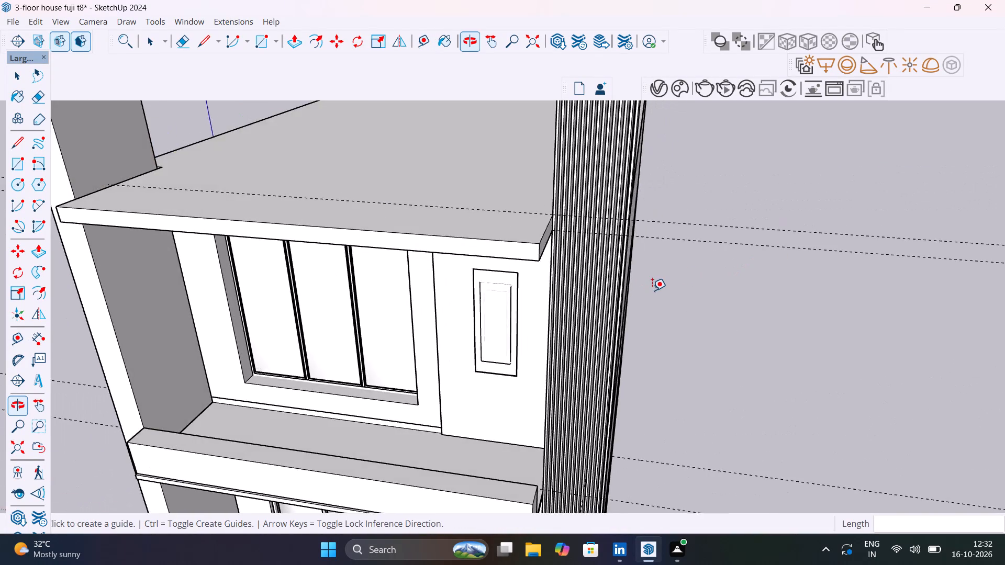
{"action": "scroll", "coordinate": [652, 290], "scroll_direction": "down", "scroll_amount": 8}
{"action": "middle_click_drag", "start_coordinate": [646, 257], "coordinate": [713, 212]}
{"action": "scroll", "coordinate": [713, 212], "scroll_direction": "up", "scroll_amount": 1}
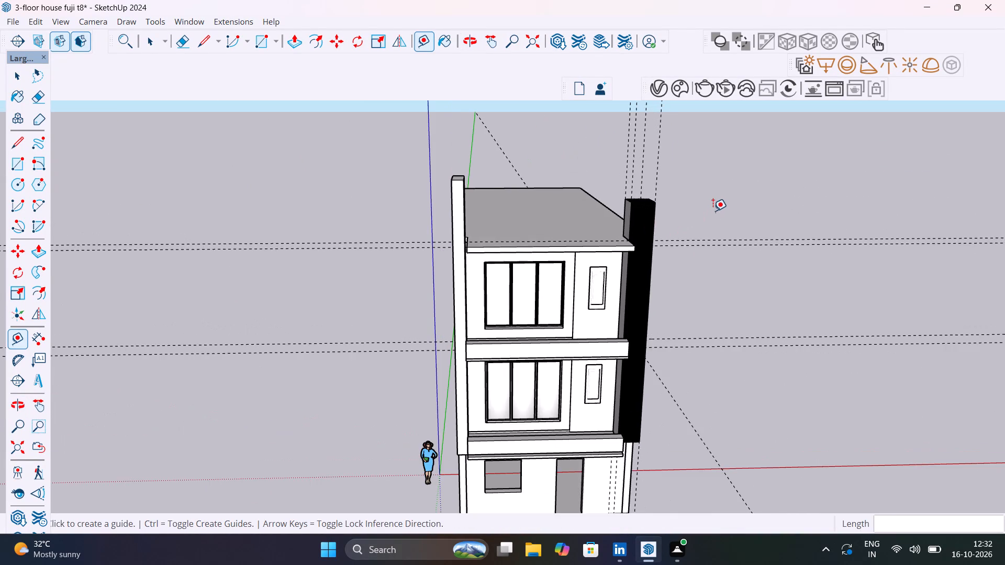
{"action": "scroll", "coordinate": [713, 211], "scroll_direction": "up", "scroll_amount": 10}
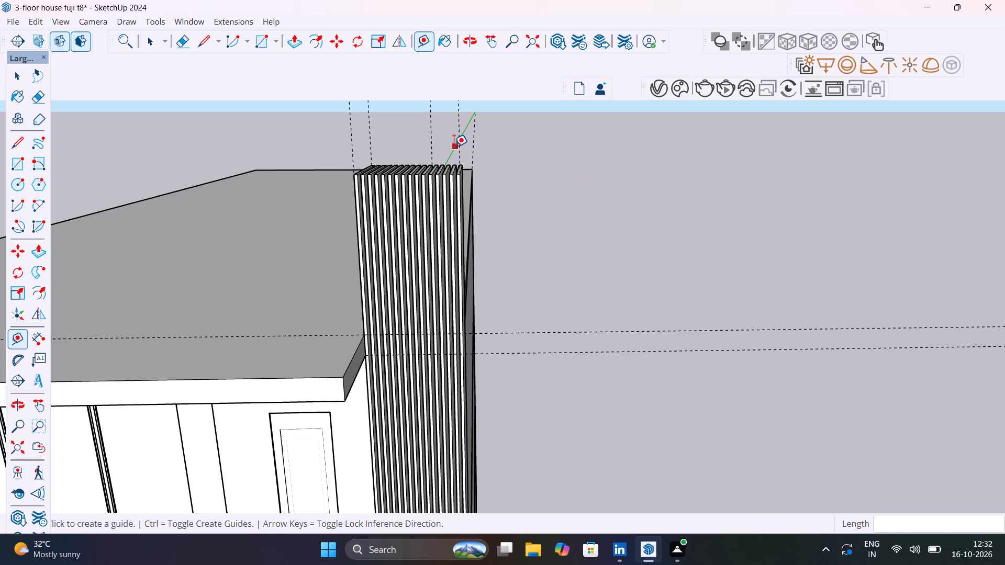
{"action": "scroll", "coordinate": [457, 145], "scroll_direction": "up", "scroll_amount": 5}
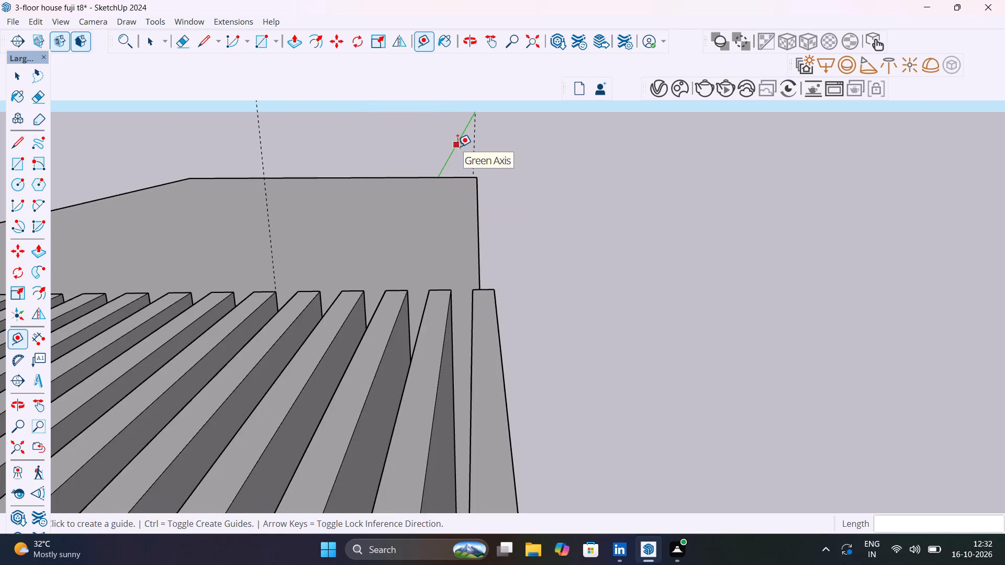
{"action": "scroll", "coordinate": [458, 159], "scroll_direction": "down", "scroll_amount": 6}
{"action": "middle_click_drag", "start_coordinate": [472, 163], "coordinate": [495, 160]}
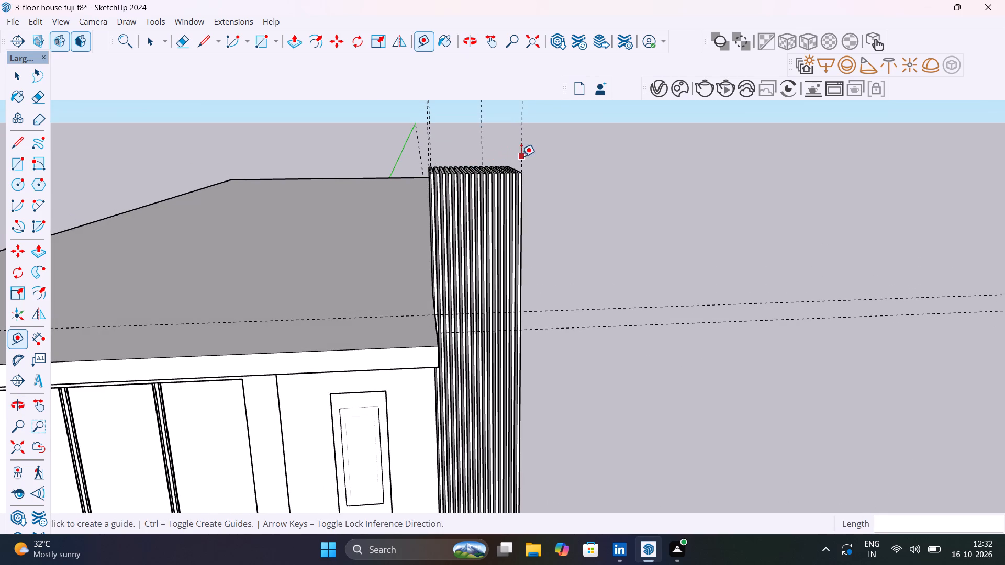
{"action": "left_click", "coordinate": [521, 154]}
{"action": "scroll", "coordinate": [500, 169], "scroll_direction": "down", "scroll_amount": 5}
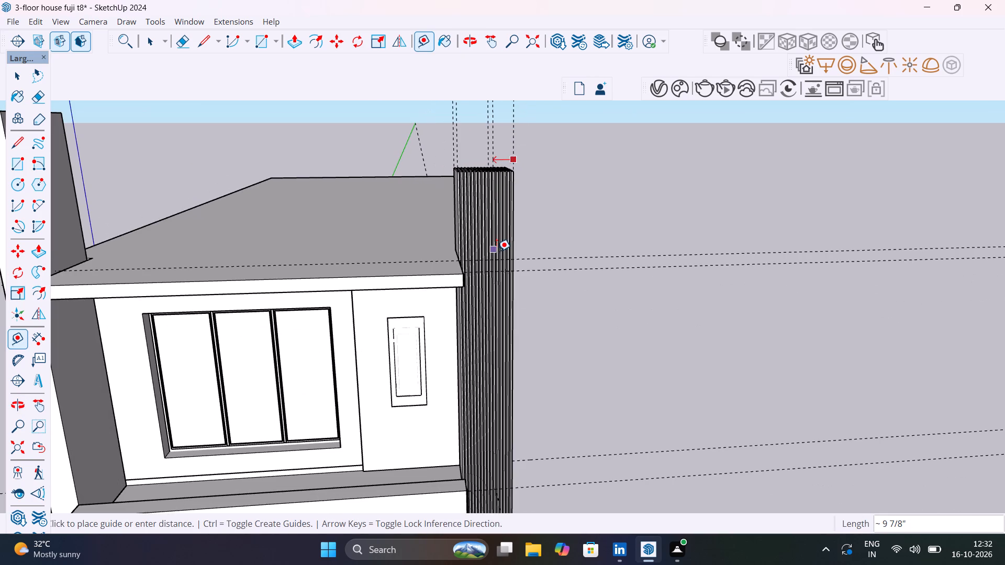
{"action": "scroll", "coordinate": [497, 251], "scroll_direction": "up", "scroll_amount": 11}
{"action": "middle_click_drag", "start_coordinate": [502, 279], "coordinate": [459, 173]}
{"action": "scroll", "coordinate": [480, 192], "scroll_direction": "up", "scroll_amount": 5}
{"action": "scroll", "coordinate": [480, 193], "scroll_direction": "down", "scroll_amount": 4}
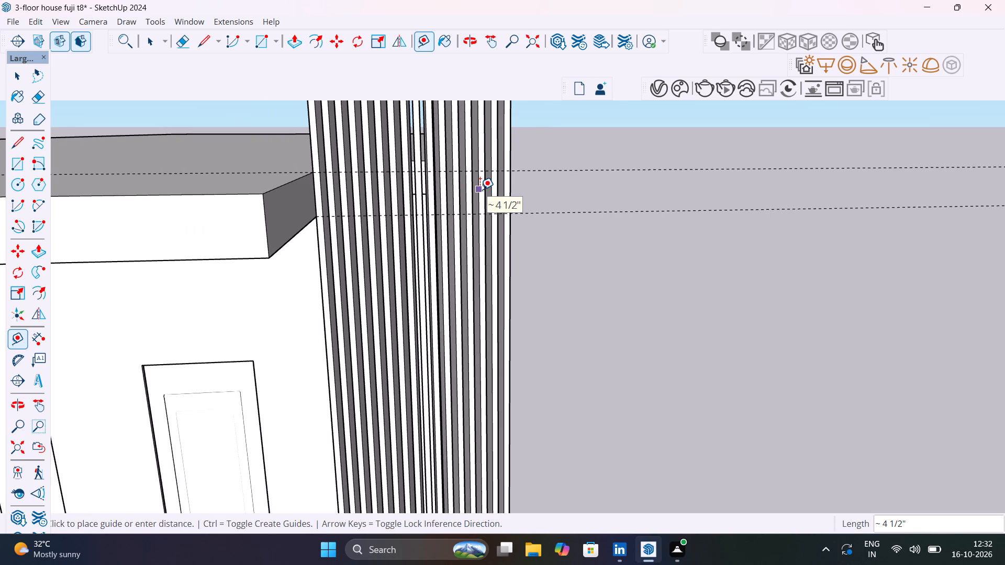
{"action": "type", "text": "1\""}
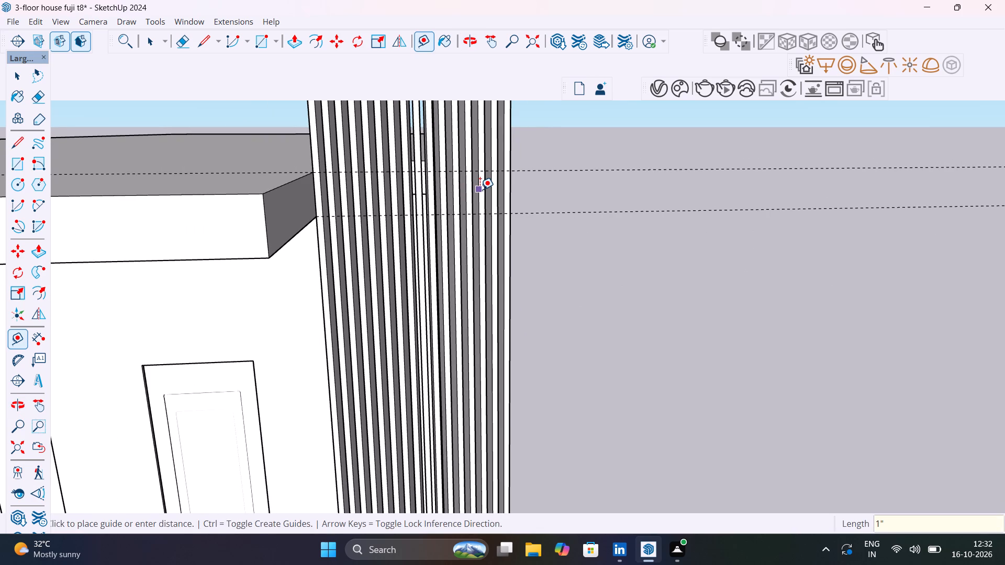
{"action": "key", "text": "Return"}
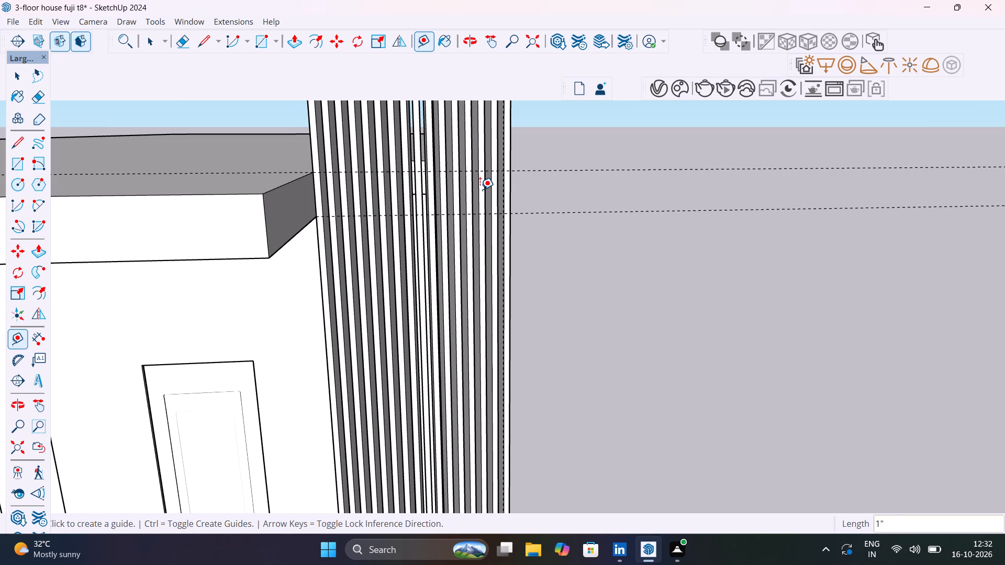
Change the new vertical guide's offset, trying 2' and 1' before settling on 0.5'.
{"action": "type", "text": "2'"}
{"action": "key", "text": "Return"}
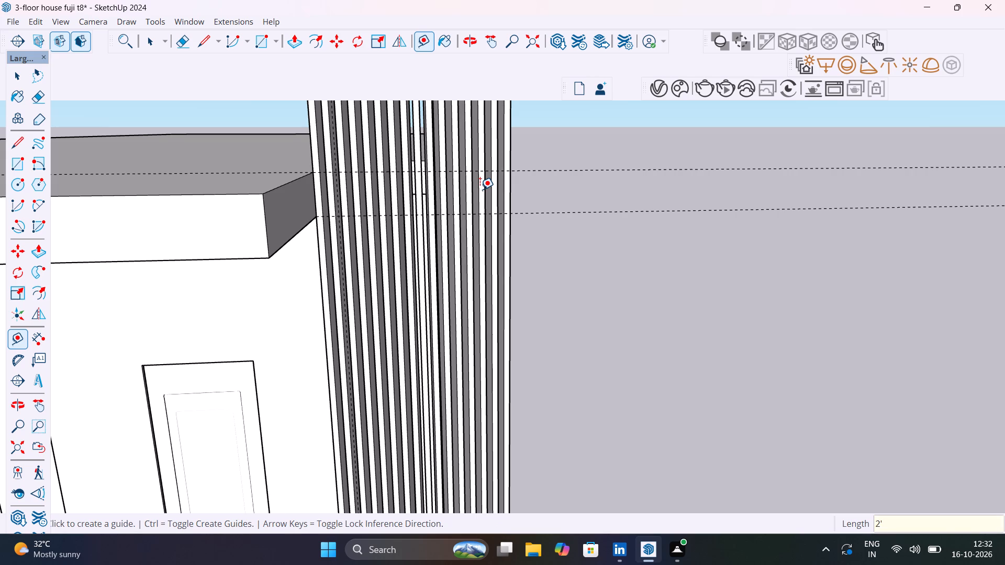
{"action": "type", "text": "1'"}
{"action": "key", "text": "Return"}
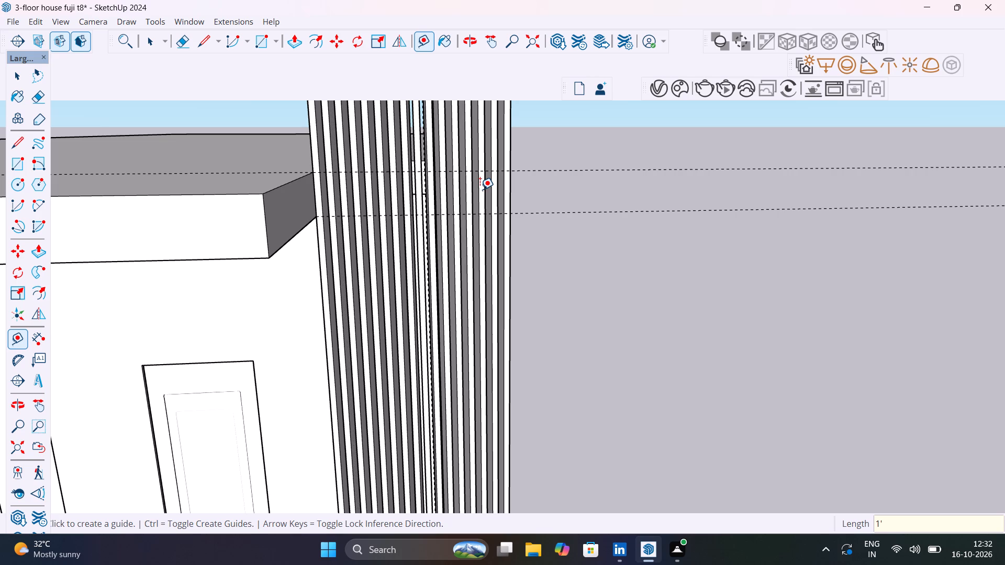
{"action": "type", "text": "0.5'"}
{"action": "key", "text": "Return"}
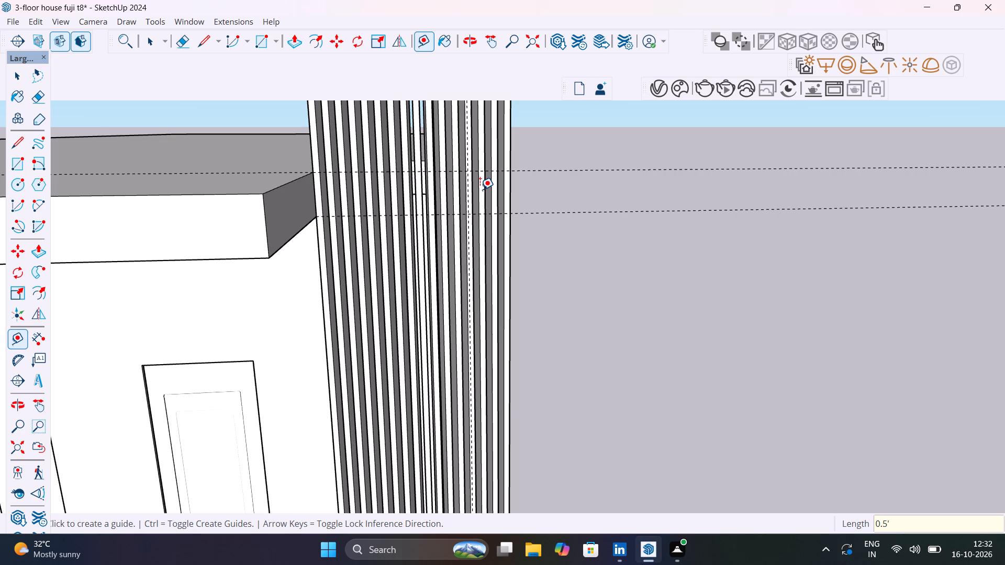
{"action": "key", "text": "space"}
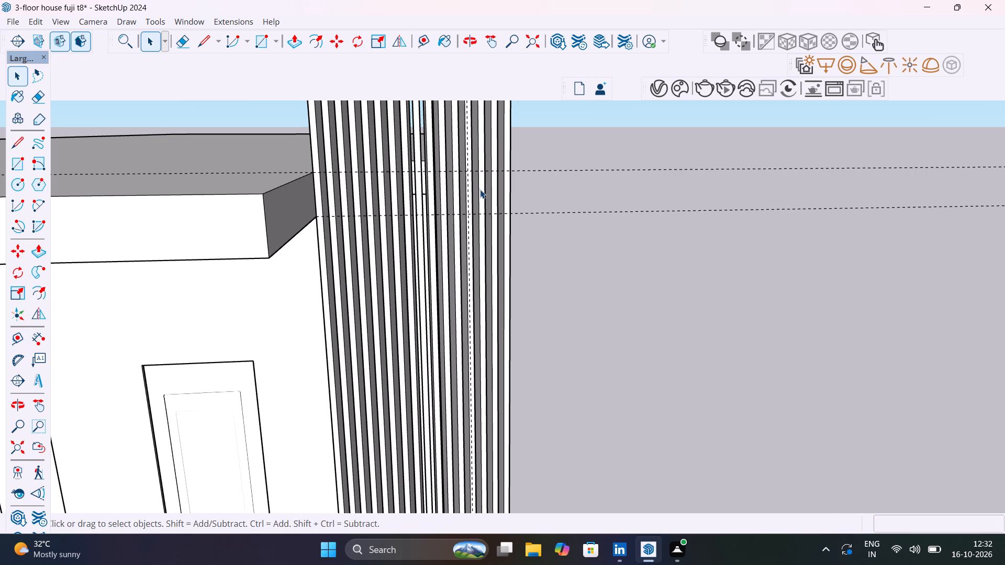
Draw a 2' 3 1/16" by 6" rectangle across the slat tower's front between the two roof-slab guides.
{"action": "type", "text": "R"}
{"action": "left_click", "coordinate": [315, 175]}
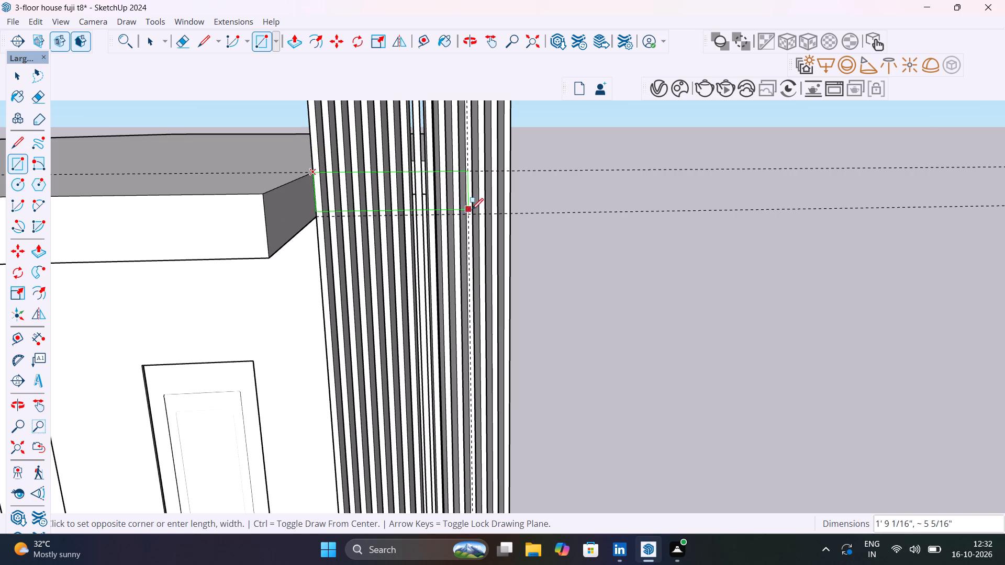
{"action": "left_click", "coordinate": [510, 212]}
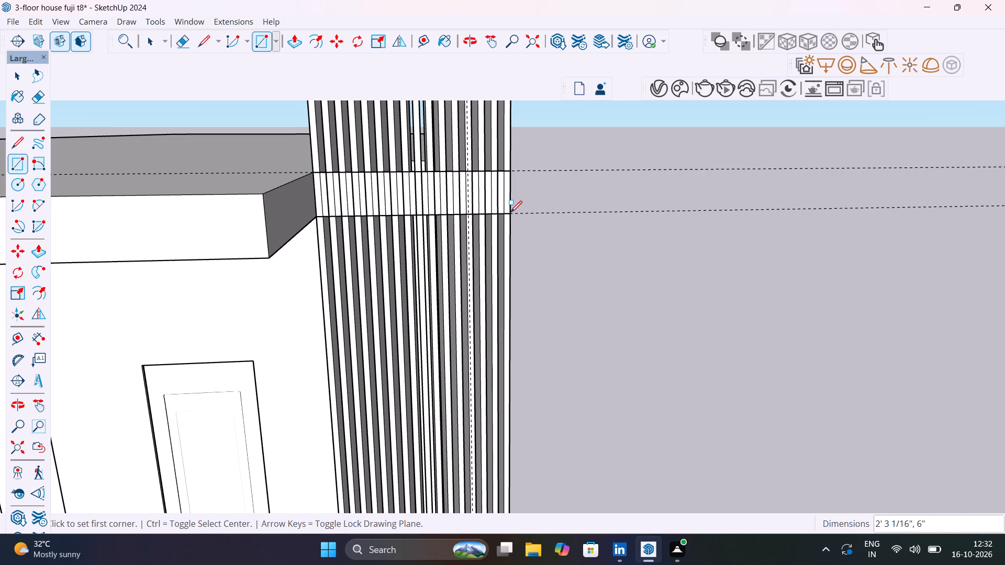
Extrude the rectangle 20 mm outward from the slats to form a horizontal band.
{"action": "middle_click_drag", "start_coordinate": [511, 214], "coordinate": [407, 319]}
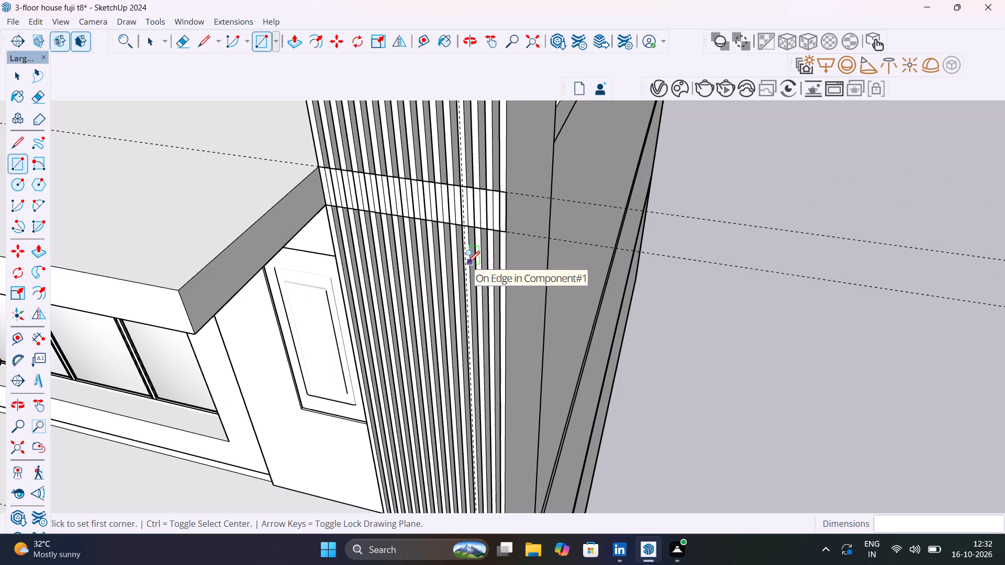
{"action": "key", "text": "p"}
{"action": "left_click", "coordinate": [484, 213]}
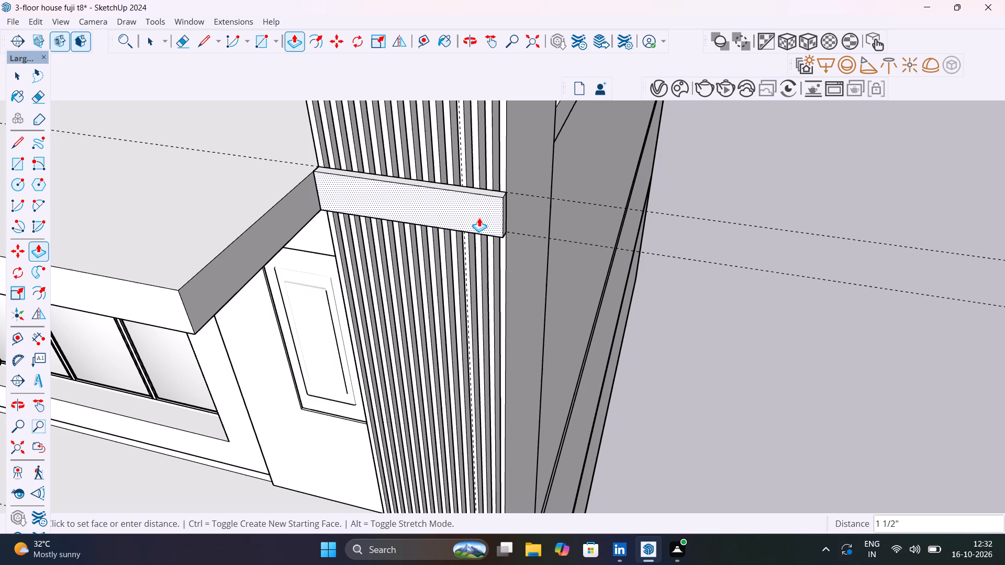
{"action": "type", "text": "20MM"}
{"action": "key", "text": "Return"}
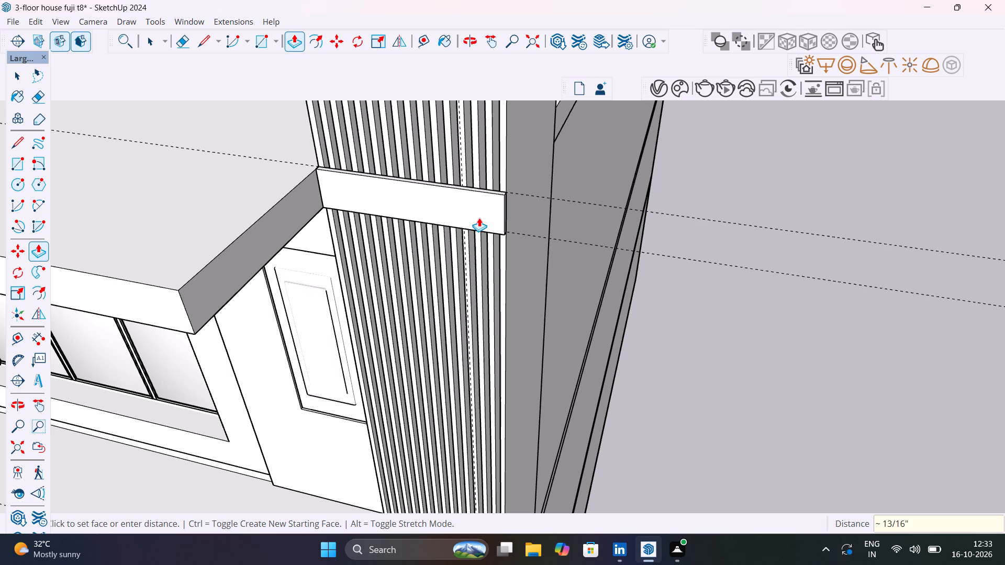
{"action": "key", "text": "space"}
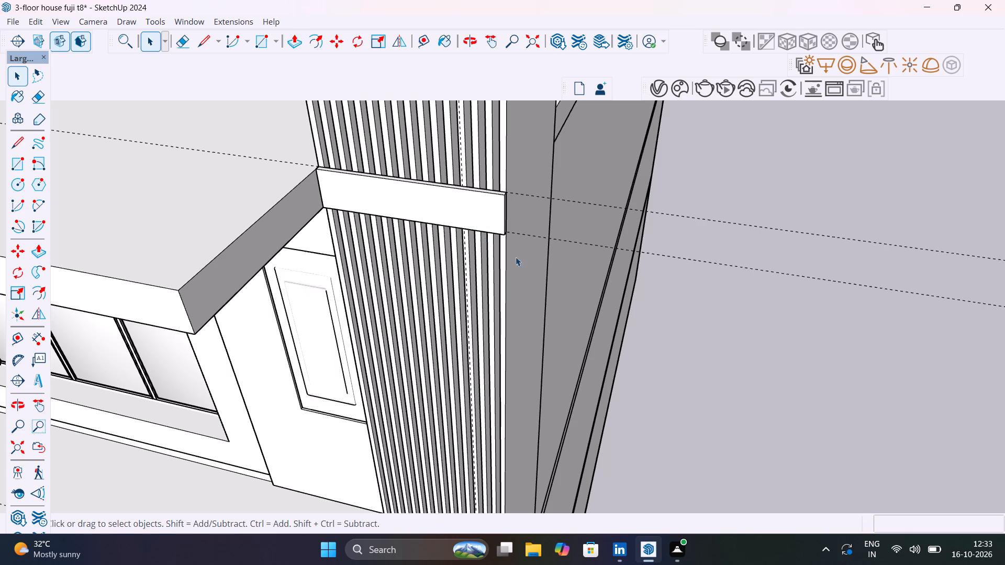
Place a vertical guide on the band's front face, 6" in from its outer end.
{"action": "scroll", "coordinate": [548, 274], "scroll_direction": "down", "scroll_amount": 1}
{"action": "middle_click_drag", "start_coordinate": [548, 274], "coordinate": [640, 250]}
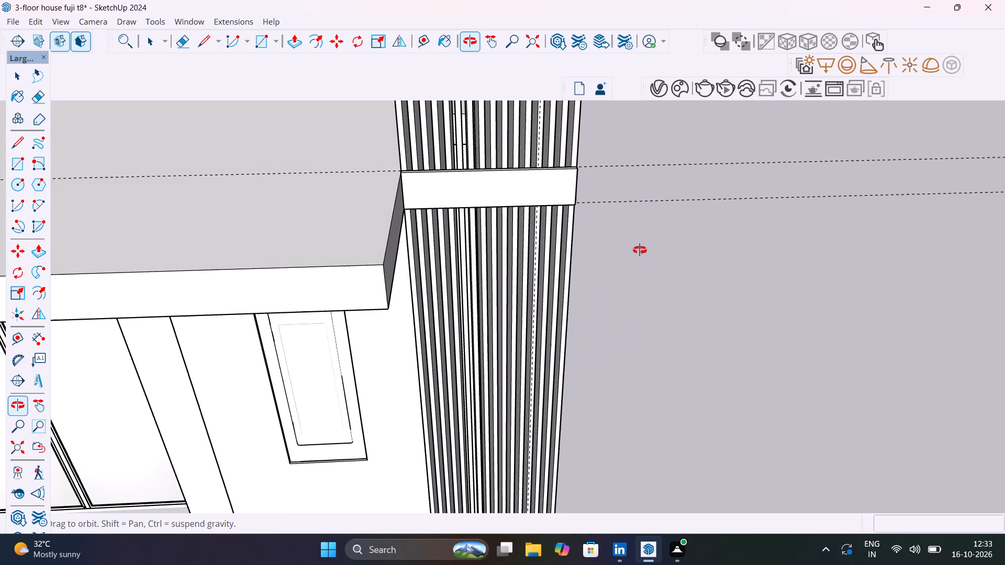
{"action": "middle_click_drag", "start_coordinate": [640, 250], "coordinate": [633, 284]}
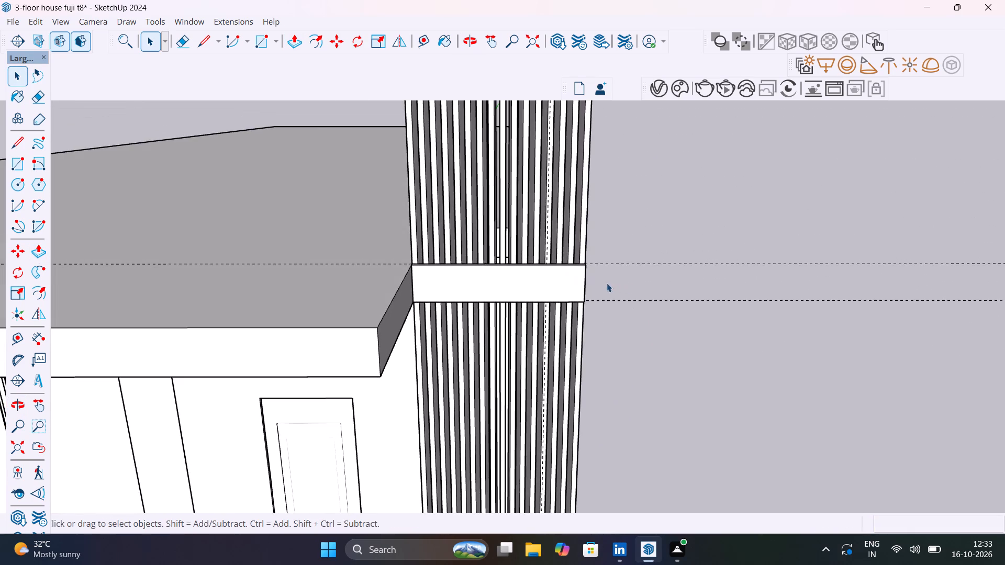
{"action": "scroll", "coordinate": [596, 279], "scroll_direction": "up", "scroll_amount": 5}
{"action": "scroll", "coordinate": [572, 278], "scroll_direction": "down", "scroll_amount": 4}
{"action": "middle_click_drag", "start_coordinate": [520, 285], "coordinate": [568, 326], "text": "shift"}
{"action": "key", "text": "t"}
{"action": "left_click", "coordinate": [575, 315]}
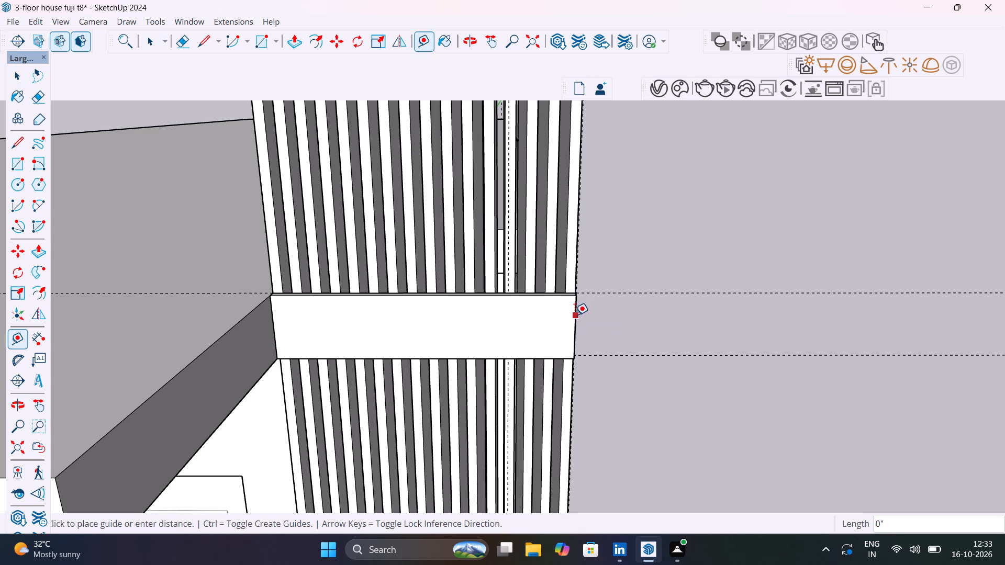
{"action": "left_click", "coordinate": [511, 312]}
Copy the short outer end edge of the band's underside 6" inward to the vertical guide, splitting the underside face.
{"action": "scroll", "coordinate": [530, 341], "scroll_direction": "down", "scroll_amount": 1}
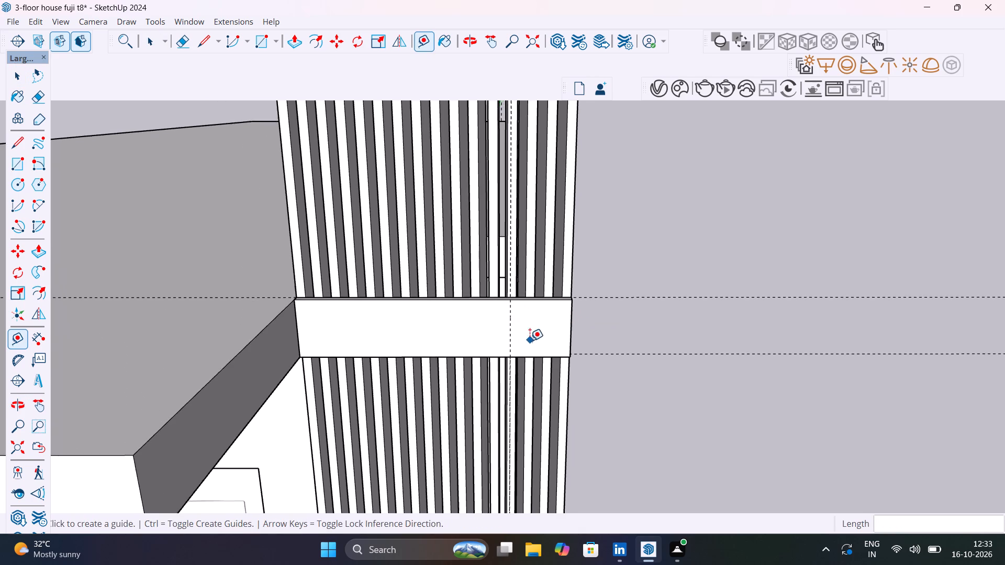
{"action": "middle_click_drag", "start_coordinate": [530, 340], "coordinate": [539, 152]}
{"action": "middle_click_drag", "start_coordinate": [538, 313], "coordinate": [539, 225]}
{"action": "key", "text": "space"}
{"action": "left_click", "coordinate": [538, 249]}
{"action": "double_click", "coordinate": [538, 249]}
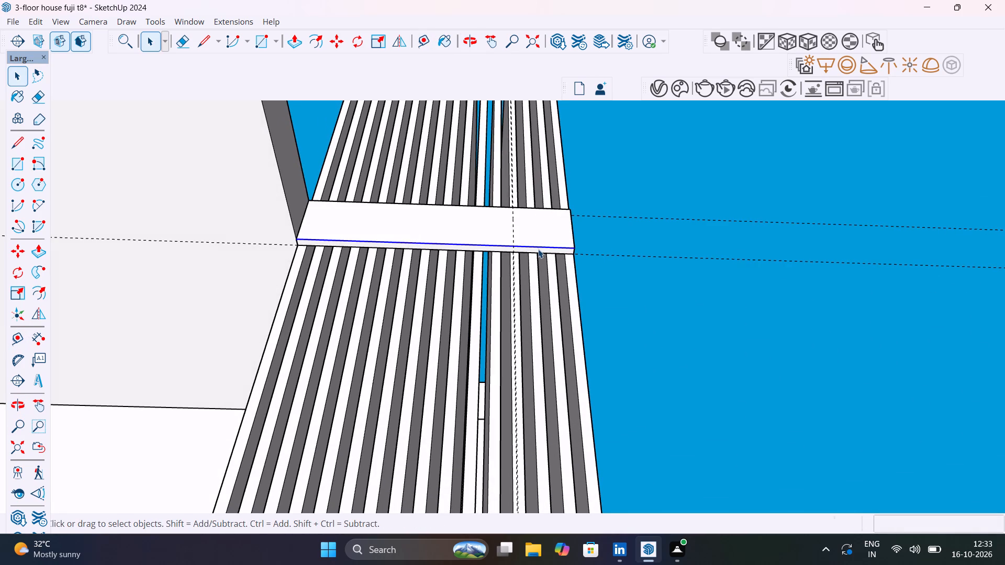
{"action": "scroll", "coordinate": [538, 249], "scroll_direction": "up", "scroll_amount": 8}
{"action": "middle_click_drag", "start_coordinate": [545, 255], "coordinate": [550, 208]}
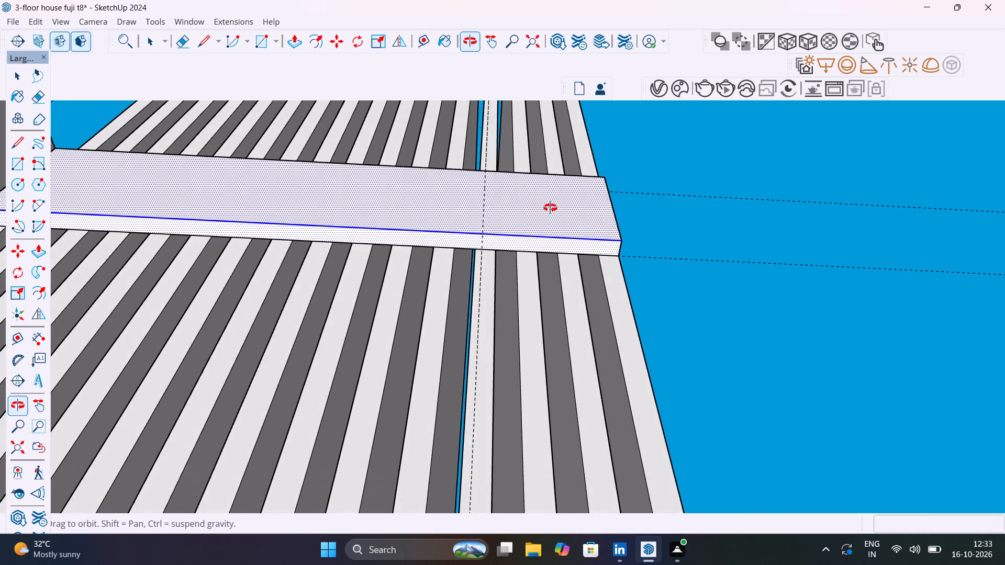
{"action": "middle_click_drag", "start_coordinate": [550, 208], "coordinate": [555, 182]}
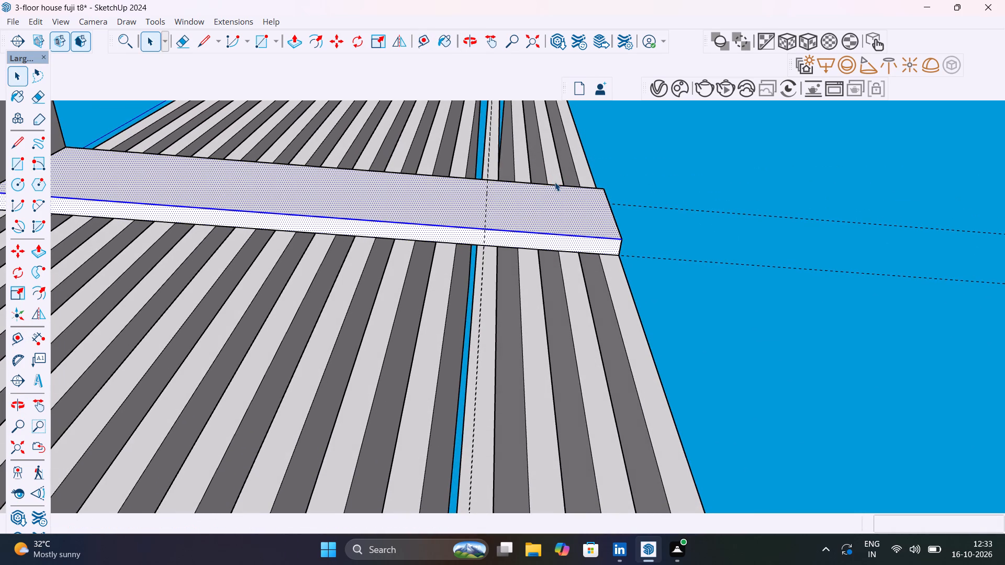
{"action": "left_click", "coordinate": [618, 248]}
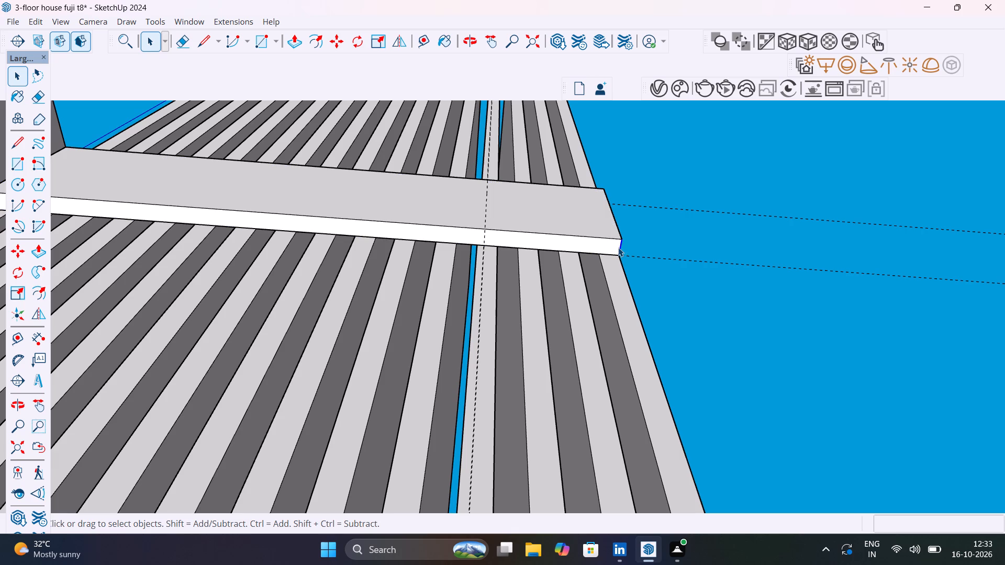
{"action": "key", "text": "m"}
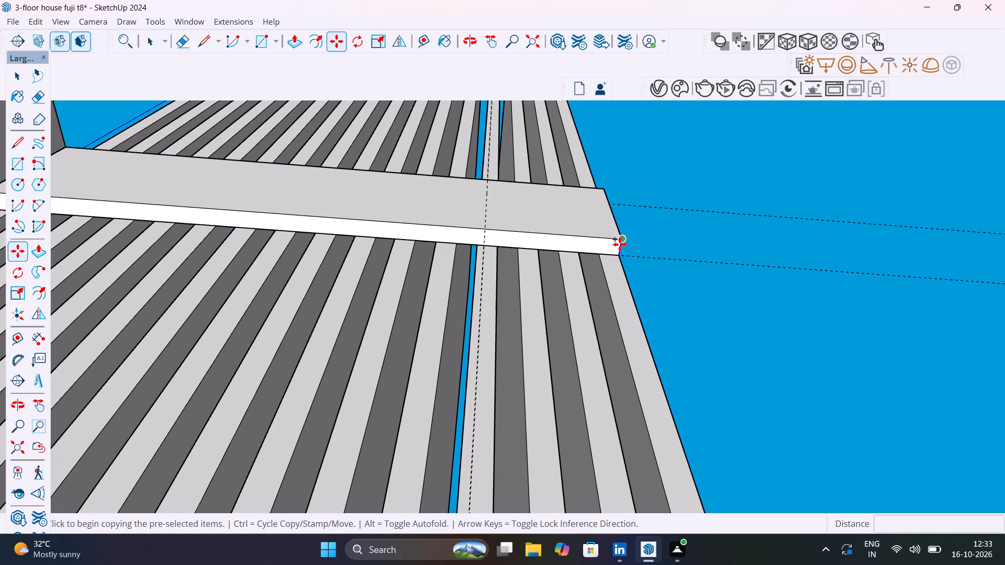
{"action": "left_click", "coordinate": [620, 243]}
{"action": "left_click", "coordinate": [488, 232]}
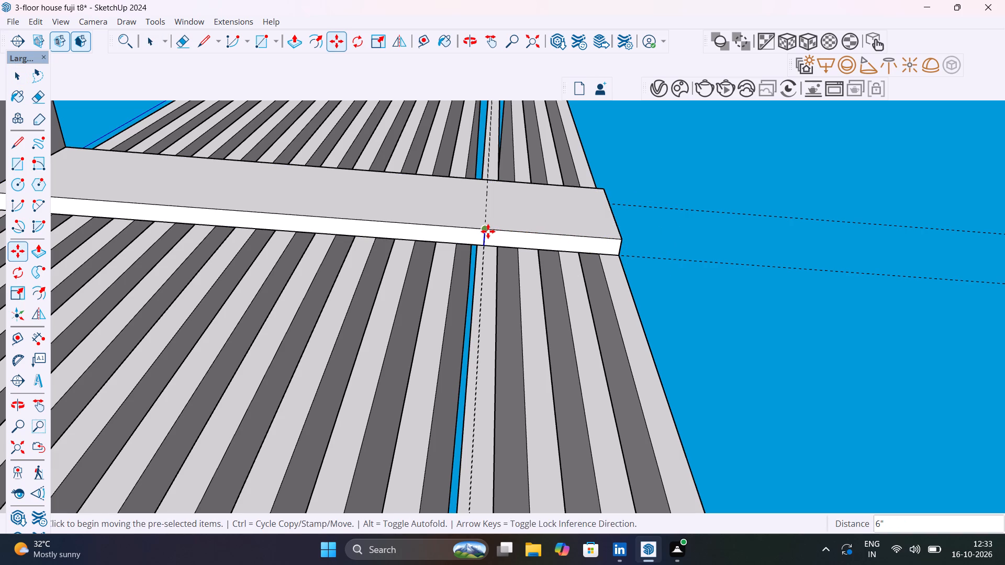
Extrude the split-off outer end of the band's underside 20' 8 9/16" down to the bottom of the slat tower.
{"action": "key", "text": "space"}
{"action": "left_click", "coordinate": [519, 238]}
{"action": "key", "text": "p"}
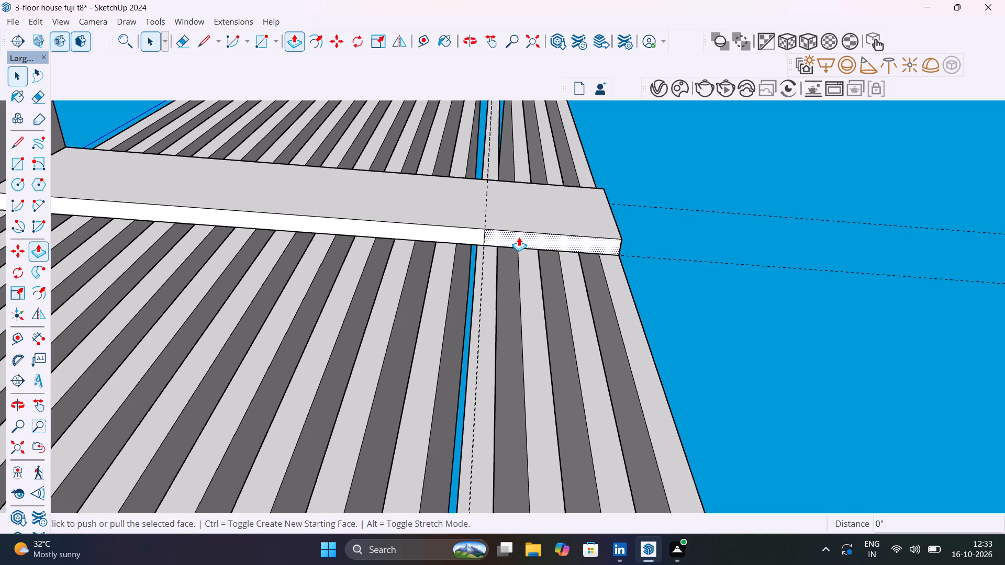
{"action": "left_click", "coordinate": [519, 237]}
{"action": "scroll", "coordinate": [539, 304], "scroll_direction": "down", "scroll_amount": 20}
{"action": "scroll", "coordinate": [539, 304], "scroll_direction": "down", "scroll_amount": 6}
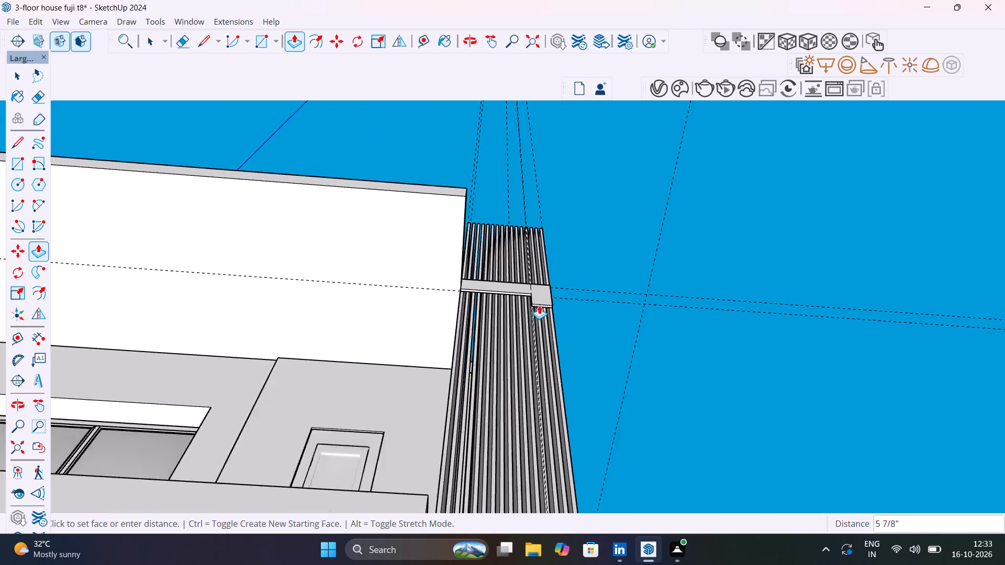
{"action": "scroll", "coordinate": [539, 305], "scroll_direction": "down", "scroll_amount": 10}
{"action": "middle_click_drag", "start_coordinate": [540, 322], "coordinate": [538, 489]}
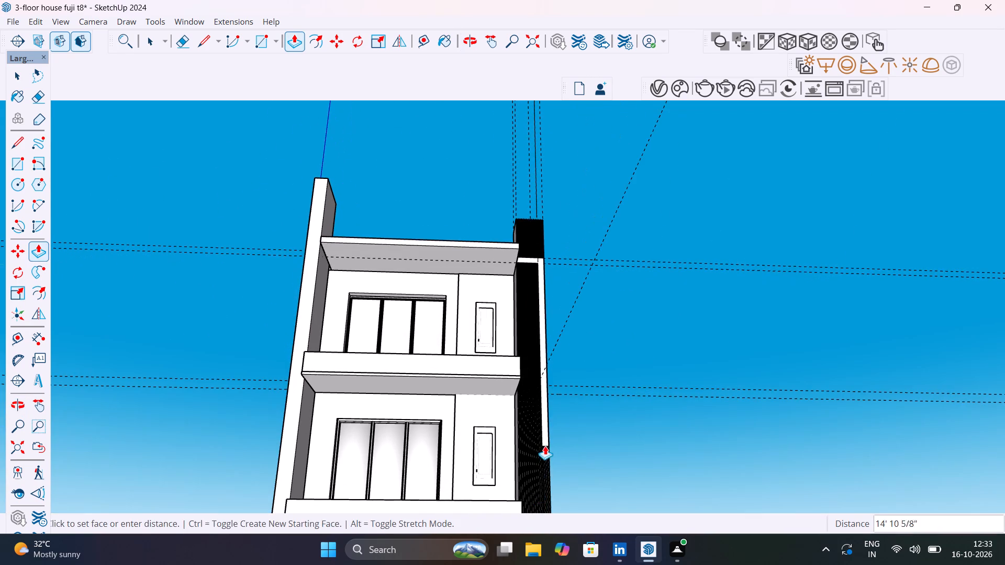
{"action": "middle_click_drag", "start_coordinate": [540, 432], "coordinate": [523, 416], "text": "shift"}
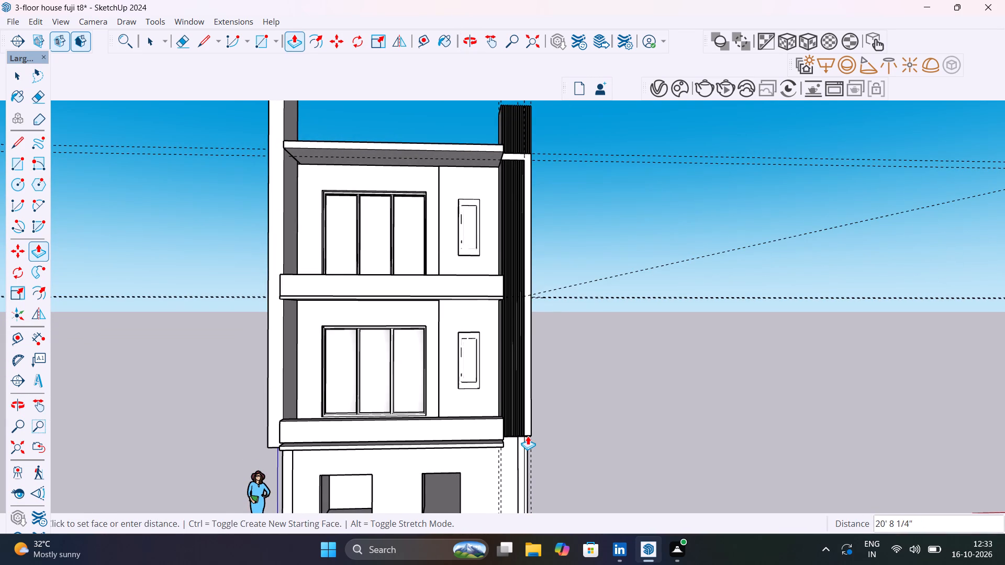
{"action": "middle_click_drag", "start_coordinate": [523, 434], "coordinate": [452, 384]}
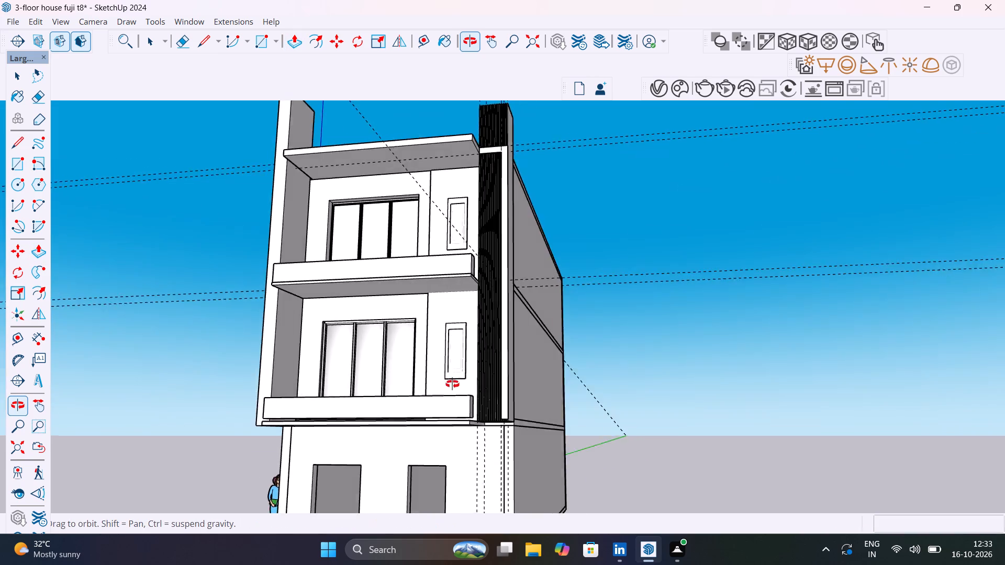
{"action": "middle_click_drag", "start_coordinate": [452, 384], "coordinate": [407, 372]}
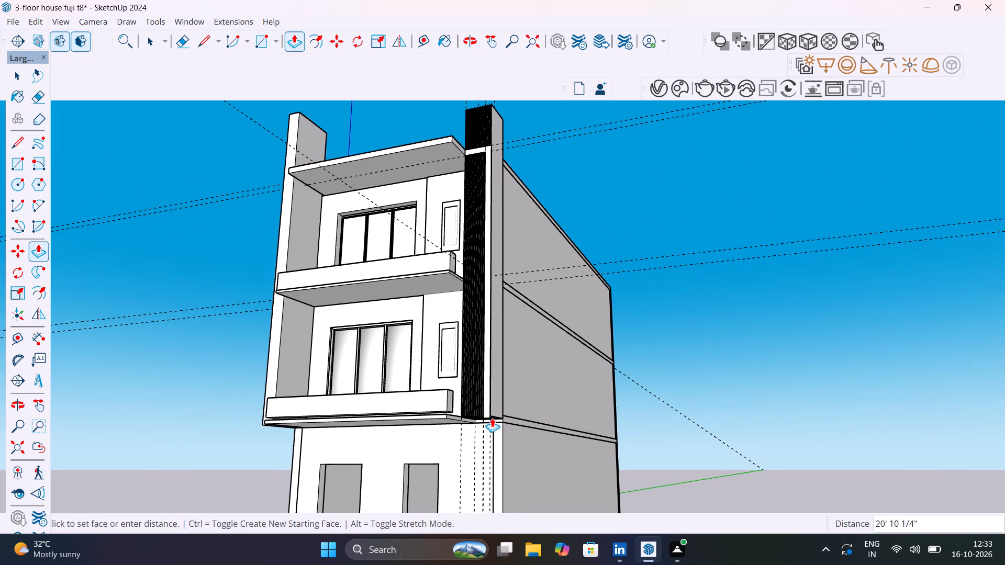
{"action": "scroll", "coordinate": [492, 418], "scroll_direction": "up", "scroll_amount": 11}
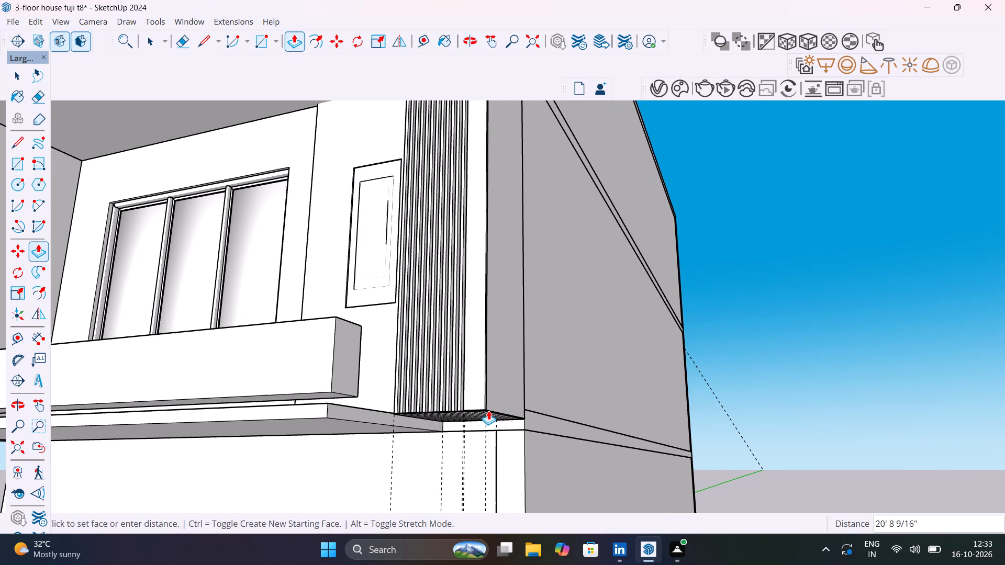
{"action": "left_click", "coordinate": [488, 411]}
{"action": "scroll", "coordinate": [572, 403], "scroll_direction": "down", "scroll_amount": 12}
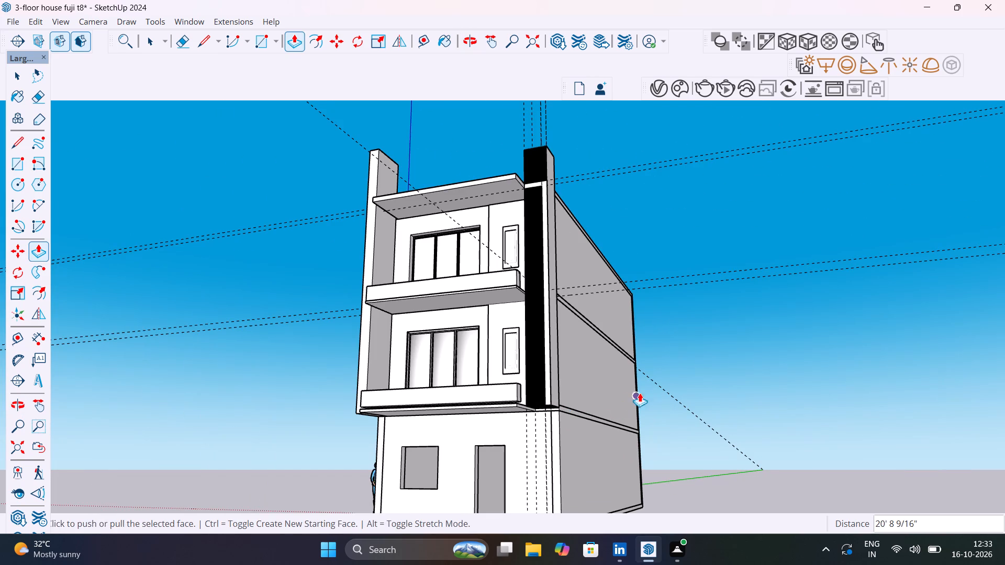
{"action": "key", "text": "space"}
{"action": "left_click", "coordinate": [743, 353]}
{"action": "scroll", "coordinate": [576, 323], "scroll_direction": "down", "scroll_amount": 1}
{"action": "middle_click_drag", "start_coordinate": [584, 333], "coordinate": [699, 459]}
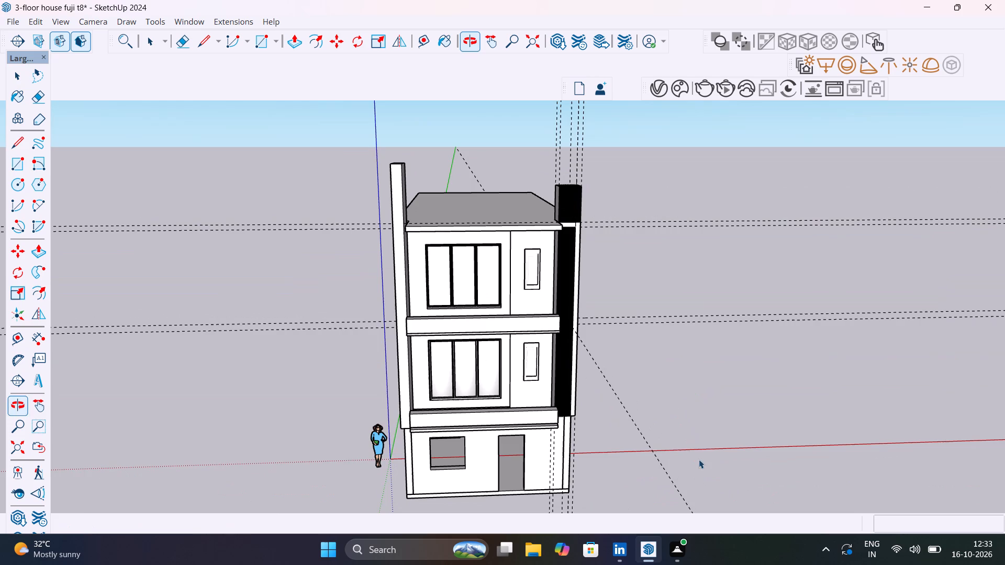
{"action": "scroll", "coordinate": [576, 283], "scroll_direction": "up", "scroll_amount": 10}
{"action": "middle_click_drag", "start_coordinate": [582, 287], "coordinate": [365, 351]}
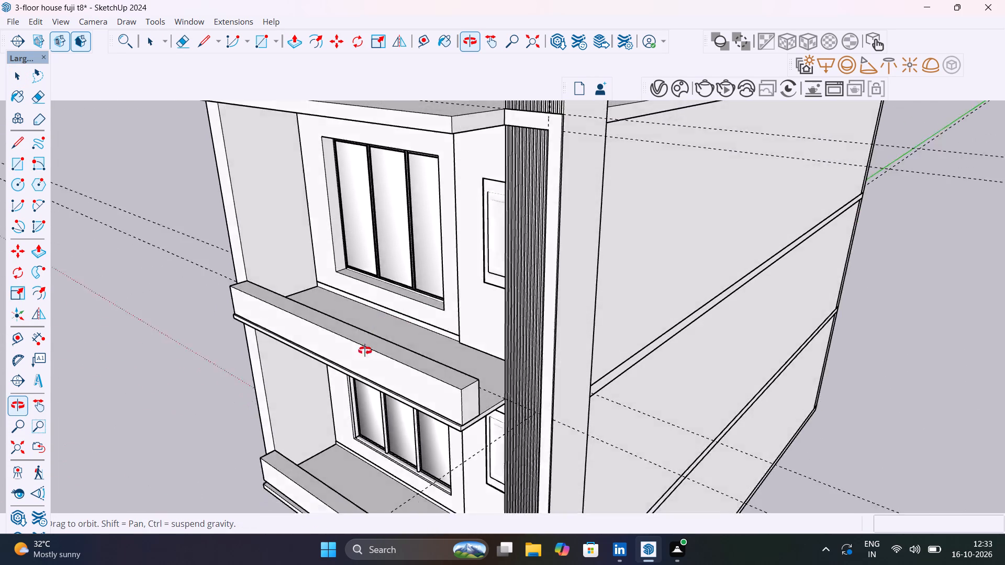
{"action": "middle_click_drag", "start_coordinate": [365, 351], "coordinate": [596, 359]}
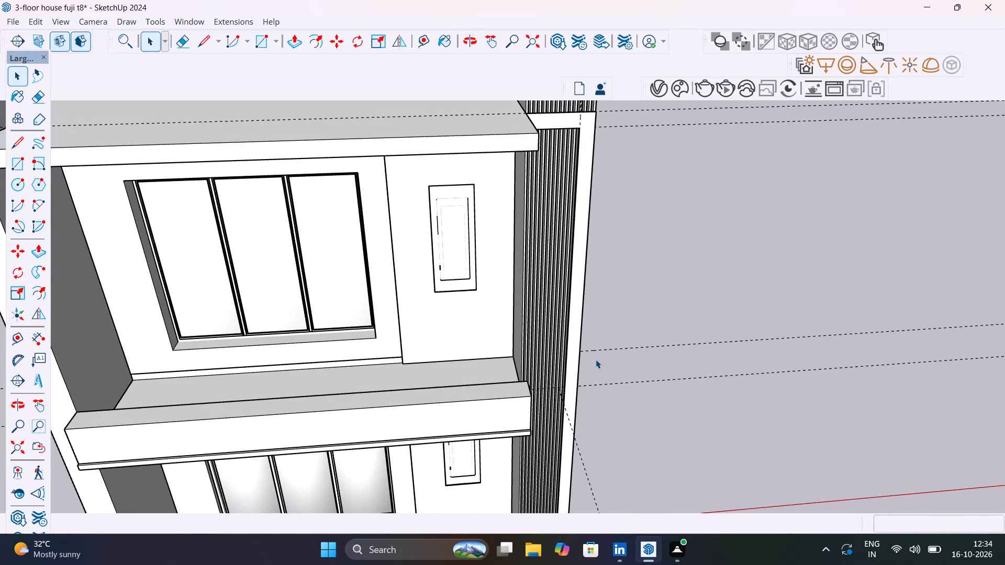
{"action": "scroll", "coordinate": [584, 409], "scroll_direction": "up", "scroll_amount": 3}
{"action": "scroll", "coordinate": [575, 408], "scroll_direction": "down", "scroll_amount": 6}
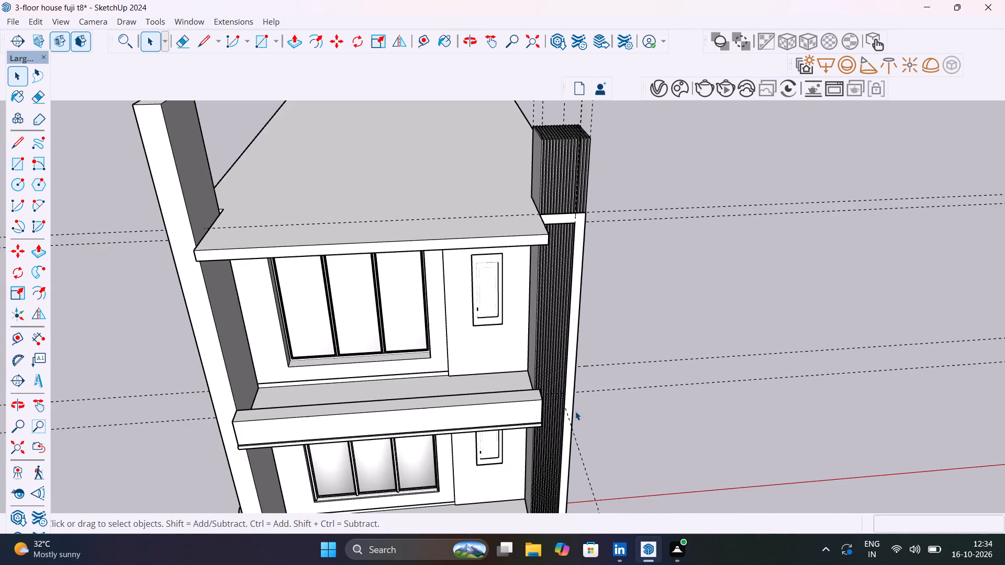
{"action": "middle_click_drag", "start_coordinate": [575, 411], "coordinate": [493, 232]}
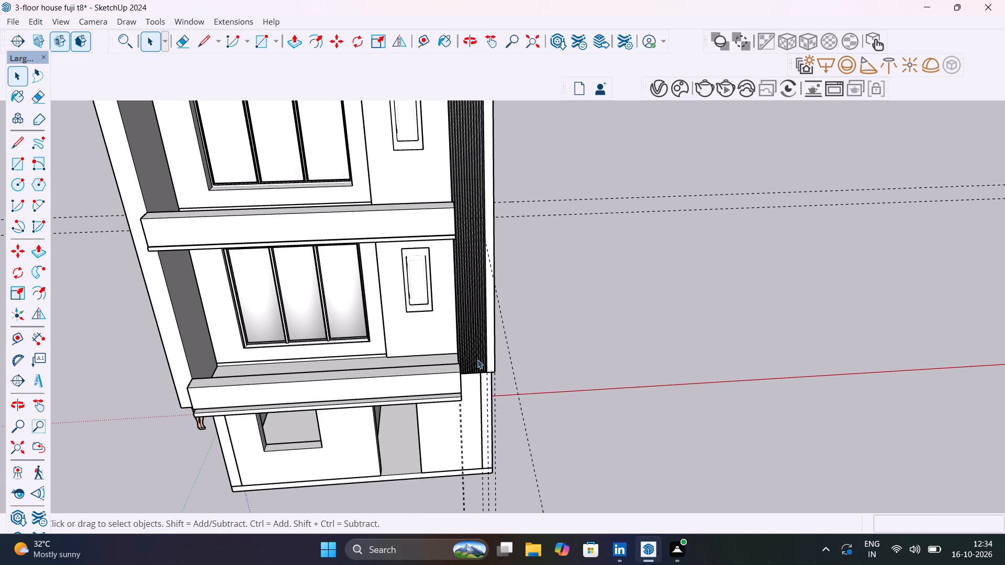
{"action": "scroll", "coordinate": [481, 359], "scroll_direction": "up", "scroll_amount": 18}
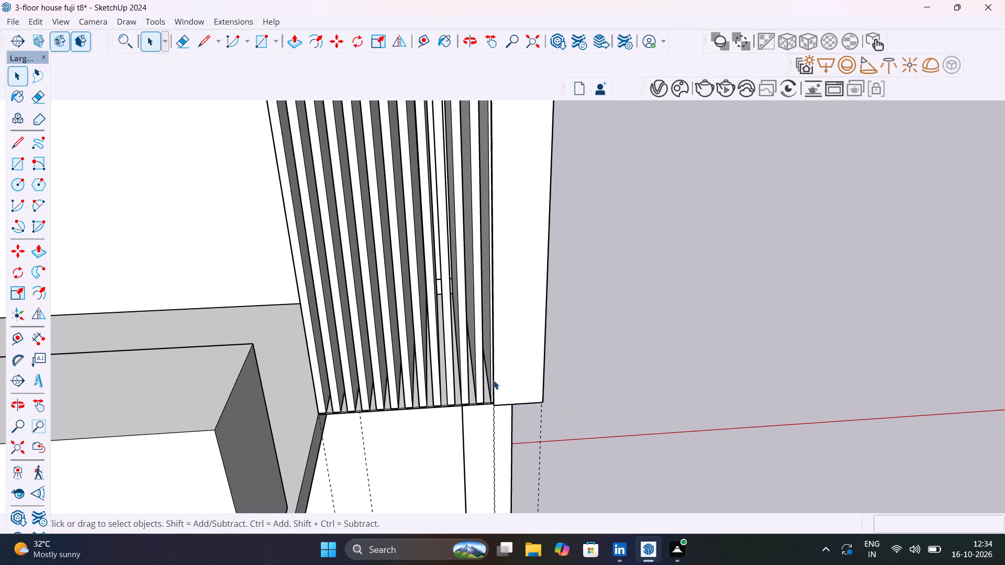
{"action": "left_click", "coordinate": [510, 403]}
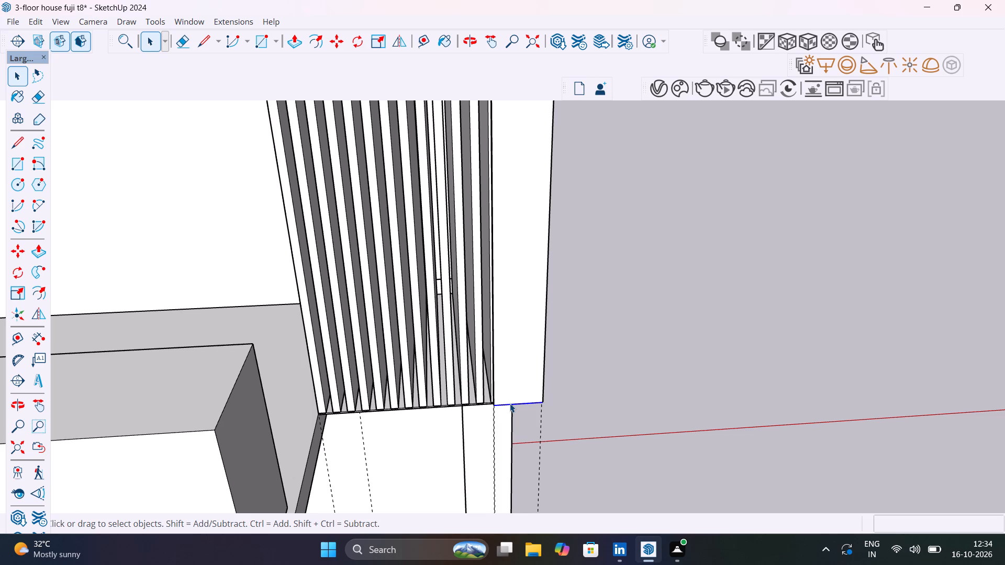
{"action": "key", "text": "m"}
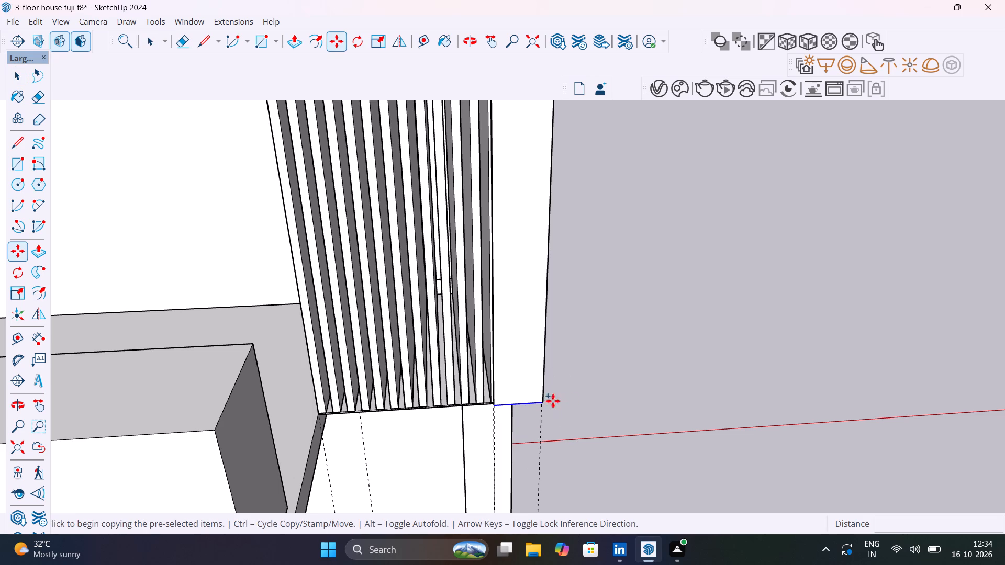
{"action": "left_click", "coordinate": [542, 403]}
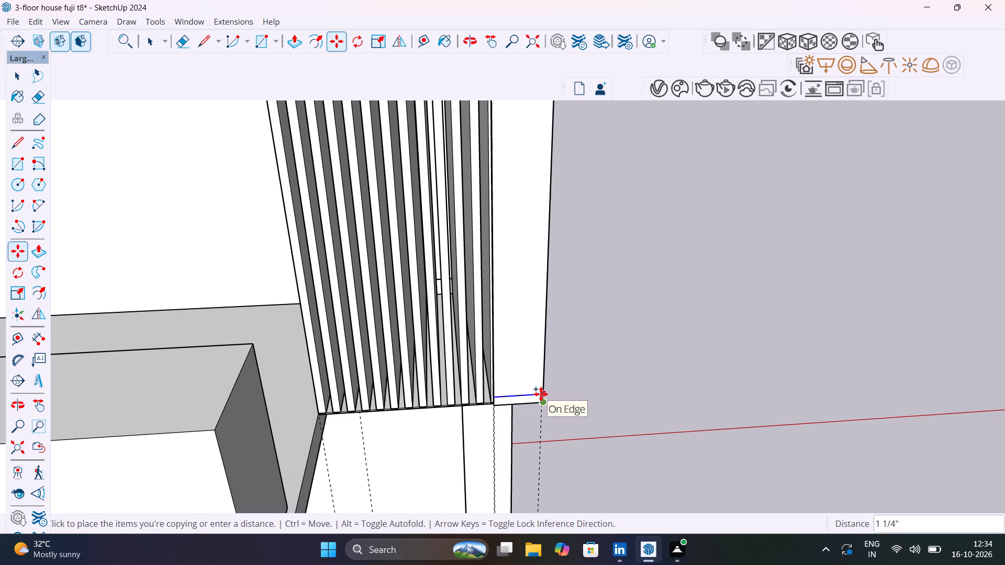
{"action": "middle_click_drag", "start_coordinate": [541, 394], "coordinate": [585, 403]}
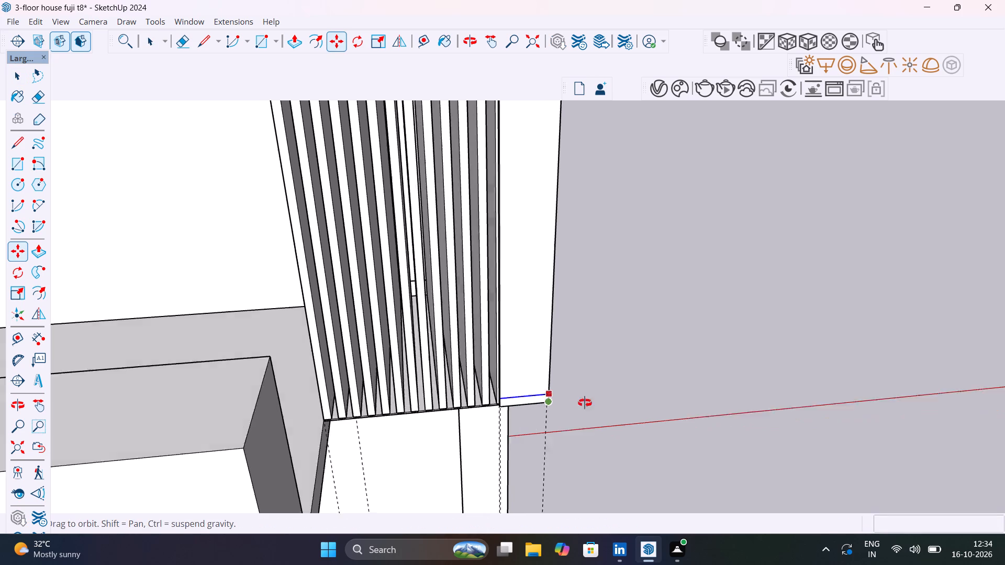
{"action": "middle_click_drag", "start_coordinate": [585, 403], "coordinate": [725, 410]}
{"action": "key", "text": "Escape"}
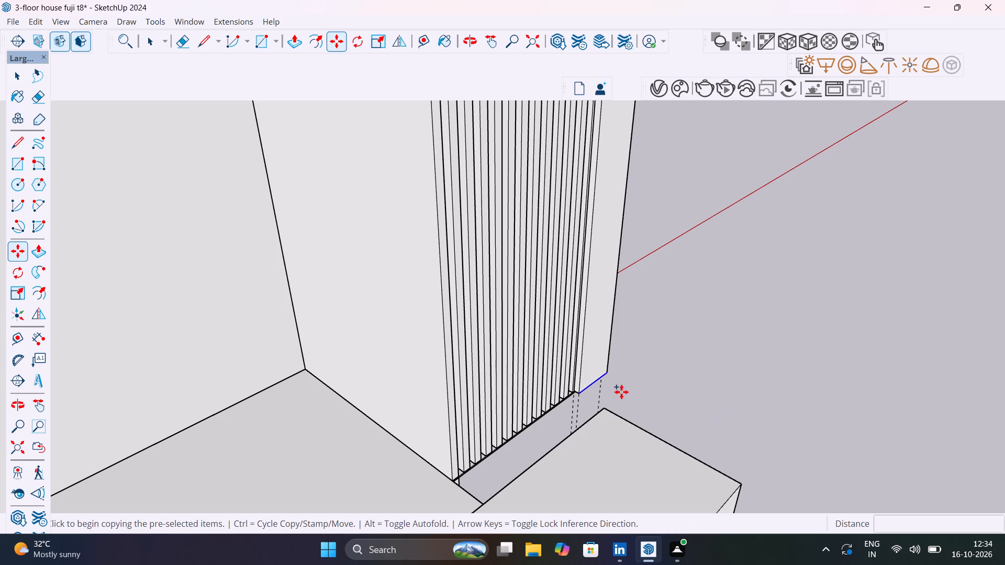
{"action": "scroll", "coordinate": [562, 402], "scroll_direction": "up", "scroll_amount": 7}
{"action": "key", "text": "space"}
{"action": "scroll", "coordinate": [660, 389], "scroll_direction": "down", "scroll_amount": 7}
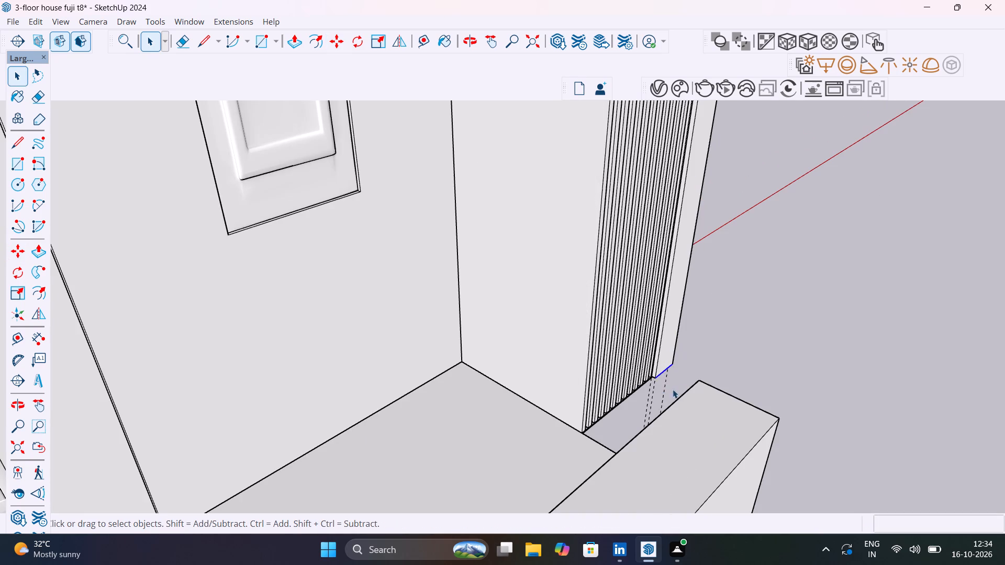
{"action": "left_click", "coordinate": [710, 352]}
Copy the short bottom edge on the vertical trim's slat-facing side 10 mm upward, splitting that side face.
{"action": "scroll", "coordinate": [651, 381], "scroll_direction": "up", "scroll_amount": 9}
{"action": "scroll", "coordinate": [663, 387], "scroll_direction": "down", "scroll_amount": 4}
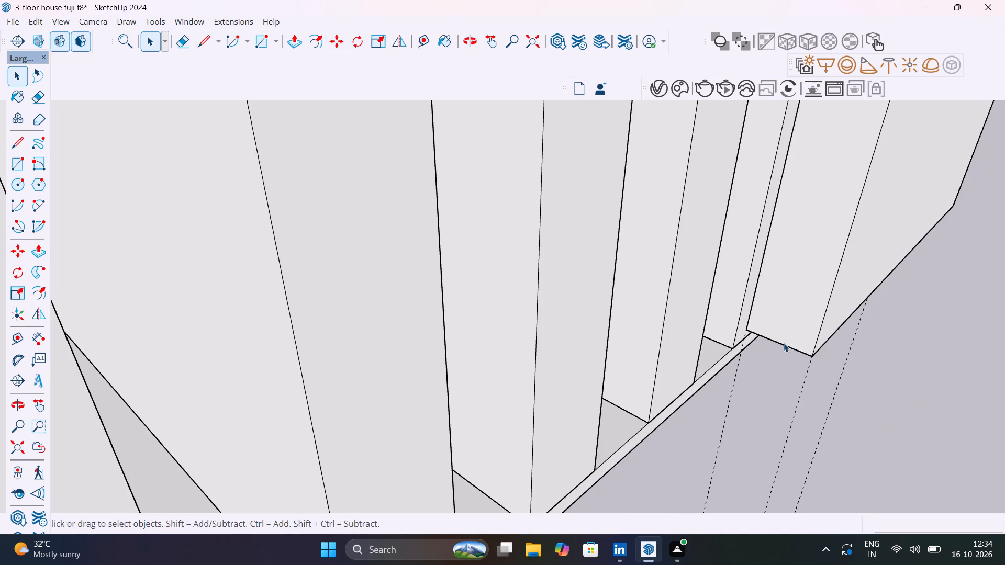
{"action": "left_click", "coordinate": [784, 344]}
{"action": "key", "text": "m"}
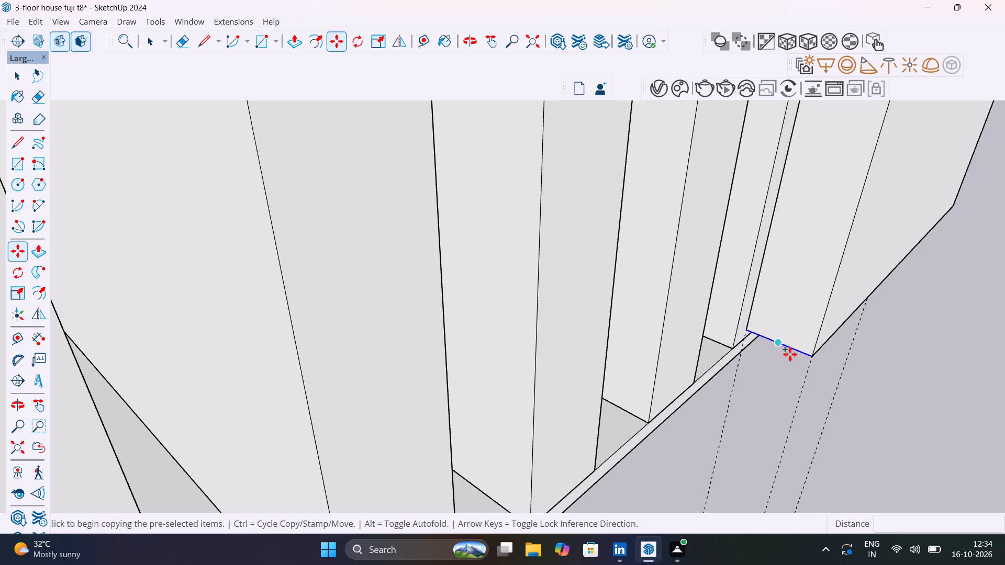
{"action": "left_click", "coordinate": [810, 356]}
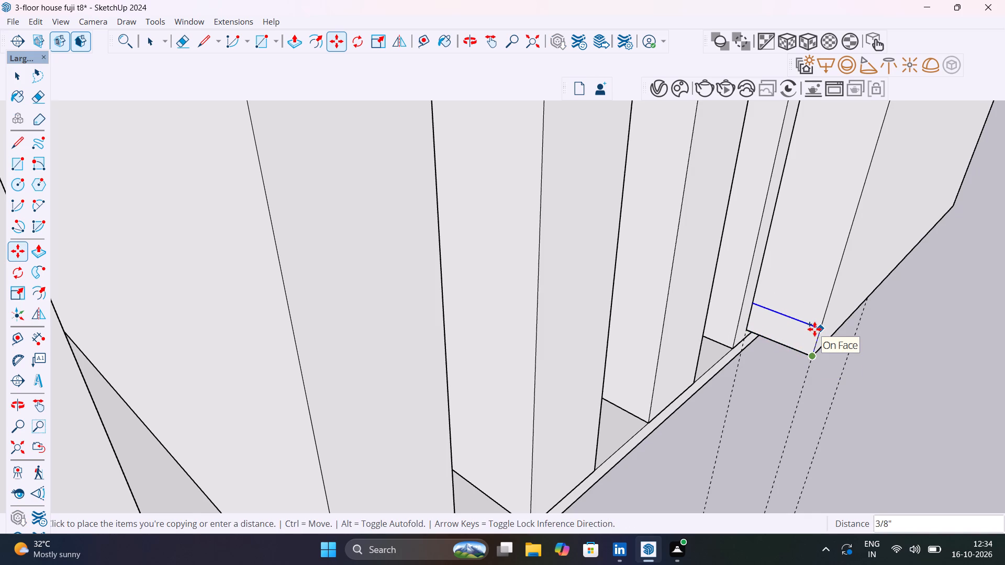
{"action": "type", "text": "1\""}
{"action": "key", "text": "Return"}
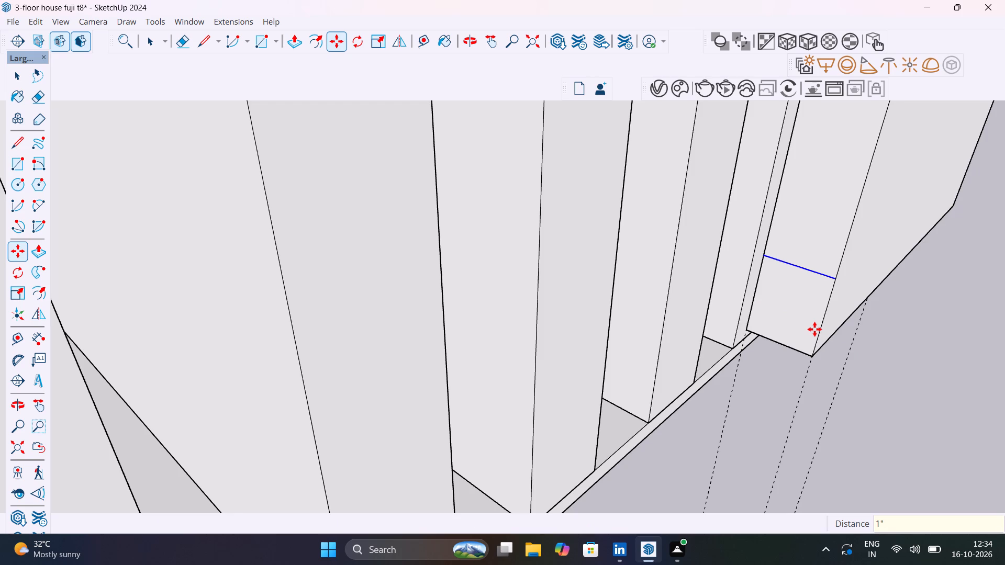
{"action": "type", "text": "10MM"}
{"action": "key", "text": "Return"}
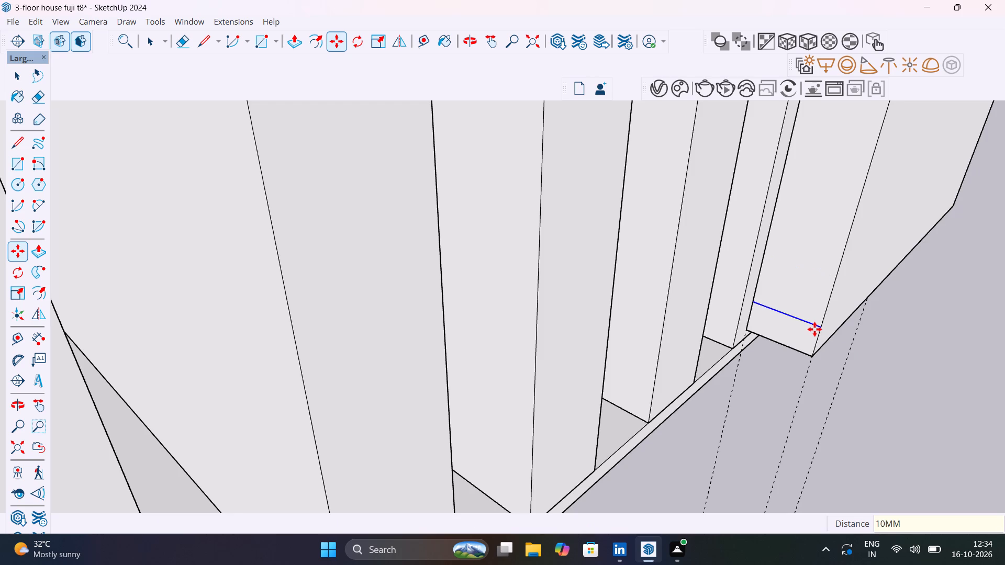
Extrude the 10 mm split face across the base of the slats to the tower's inner edge, forming a bottom trim strip.
{"action": "key", "text": "space"}
{"action": "left_click", "coordinate": [799, 336]}
{"action": "key", "text": "p"}
{"action": "left_click", "coordinate": [799, 335]}
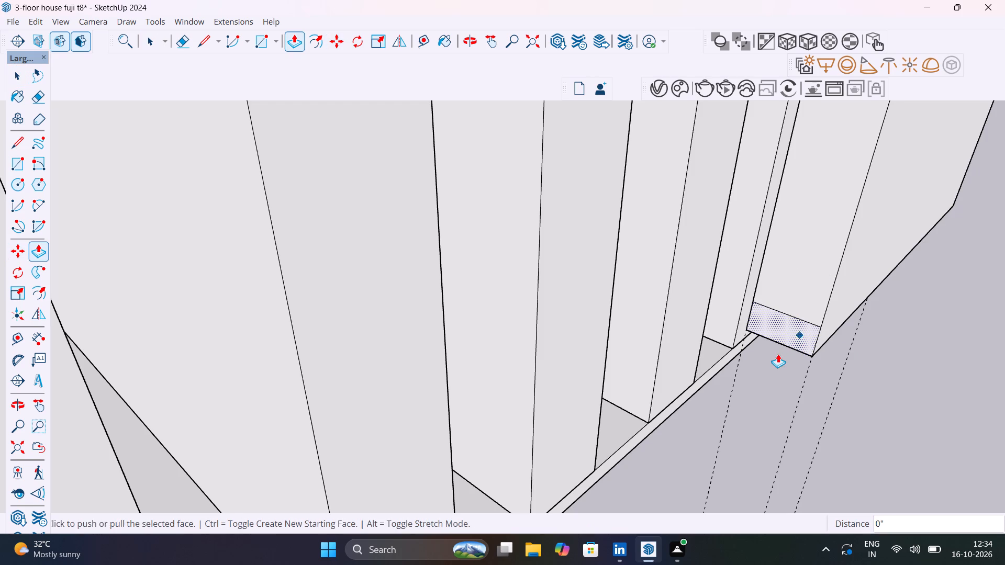
{"action": "left_click", "coordinate": [784, 337]}
{"action": "scroll", "coordinate": [738, 359], "scroll_direction": "down", "scroll_amount": 11}
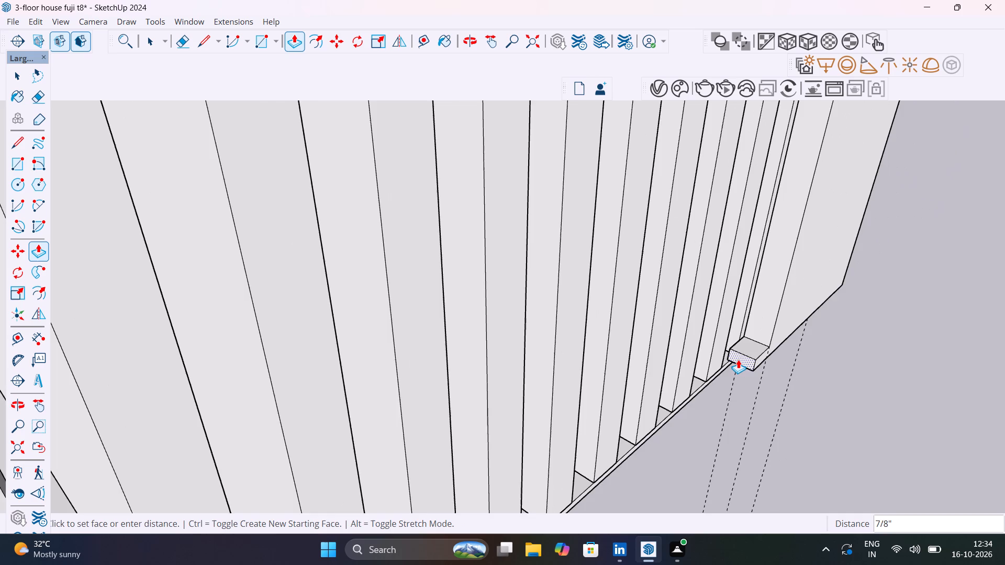
{"action": "scroll", "coordinate": [738, 359], "scroll_direction": "down", "scroll_amount": 12}
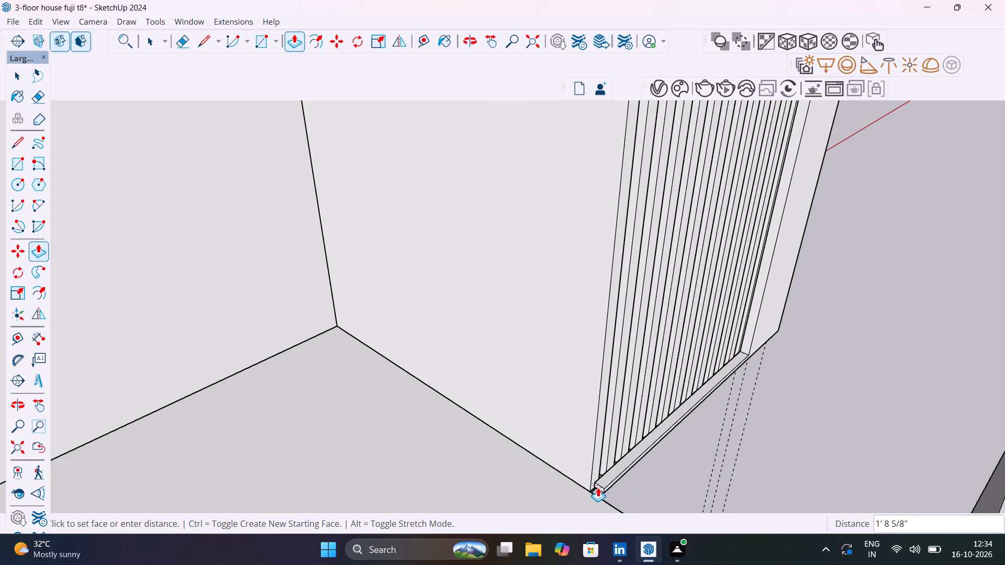
{"action": "scroll", "coordinate": [600, 499], "scroll_direction": "down", "scroll_amount": 1}
{"action": "middle_click_drag", "start_coordinate": [600, 499], "coordinate": [497, 497]}
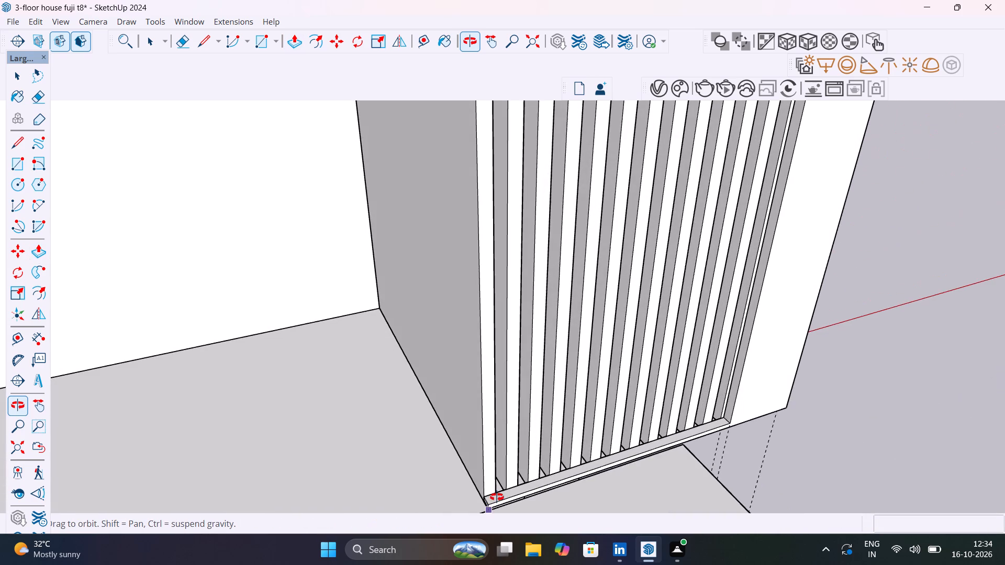
{"action": "middle_click_drag", "start_coordinate": [497, 497], "coordinate": [364, 385]}
{"action": "scroll", "coordinate": [448, 393], "scroll_direction": "down", "scroll_amount": 6}
{"action": "middle_click_drag", "start_coordinate": [586, 411], "coordinate": [429, 470]}
{"action": "left_click", "coordinate": [371, 425]}
{"action": "scroll", "coordinate": [414, 436], "scroll_direction": "down", "scroll_amount": 5}
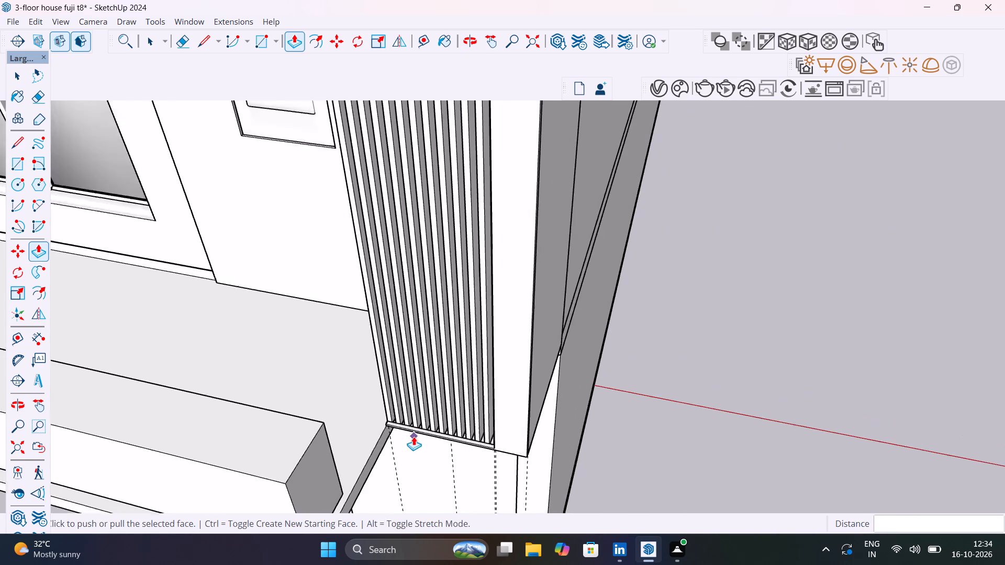
{"action": "middle_click_drag", "start_coordinate": [480, 457], "coordinate": [553, 381]}
{"action": "key", "text": "space"}
{"action": "left_click", "coordinate": [726, 347]}
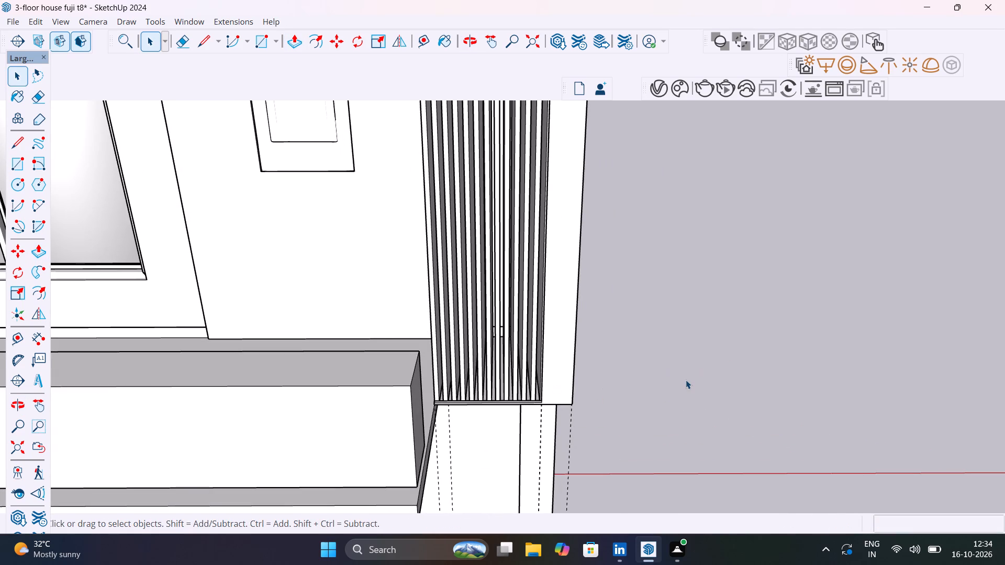
Examine the bottom trim strip and its junction with the vertical trim at the slat tower's base.
{"action": "scroll", "coordinate": [686, 380], "scroll_direction": "down", "scroll_amount": 8}
{"action": "middle_click_drag", "start_coordinate": [675, 383], "coordinate": [569, 318]}
{"action": "scroll", "coordinate": [569, 318], "scroll_direction": "up", "scroll_amount": 1}
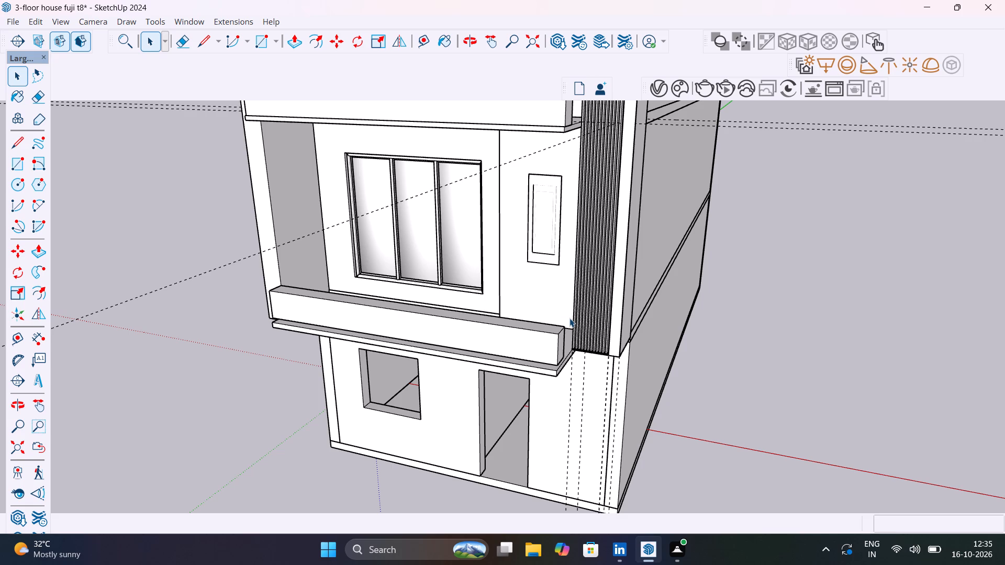
{"action": "scroll", "coordinate": [599, 351], "scroll_direction": "up", "scroll_amount": 6}
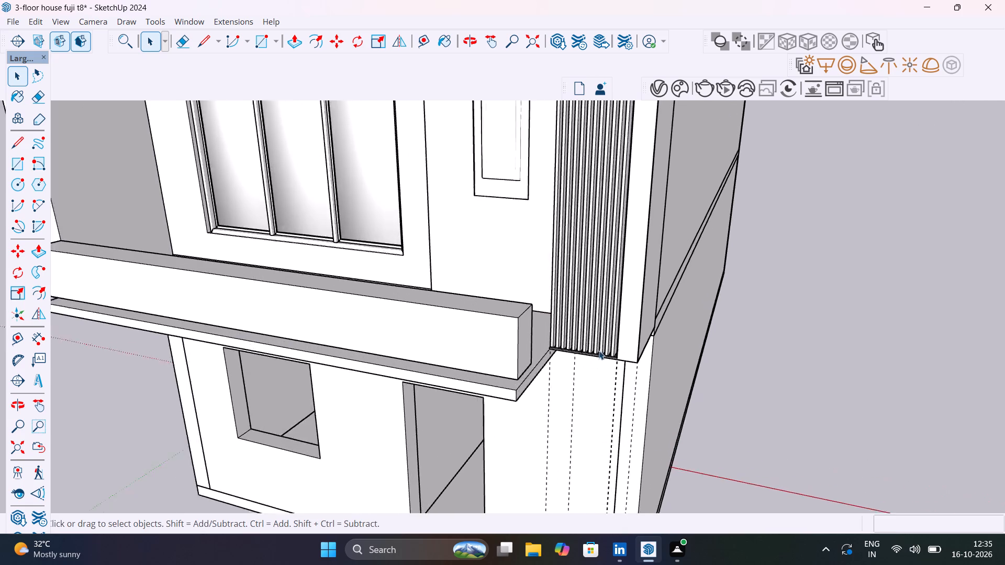
{"action": "scroll", "coordinate": [599, 351], "scroll_direction": "up", "scroll_amount": 14}
{"action": "middle_click_drag", "start_coordinate": [653, 398], "coordinate": [692, 502]}
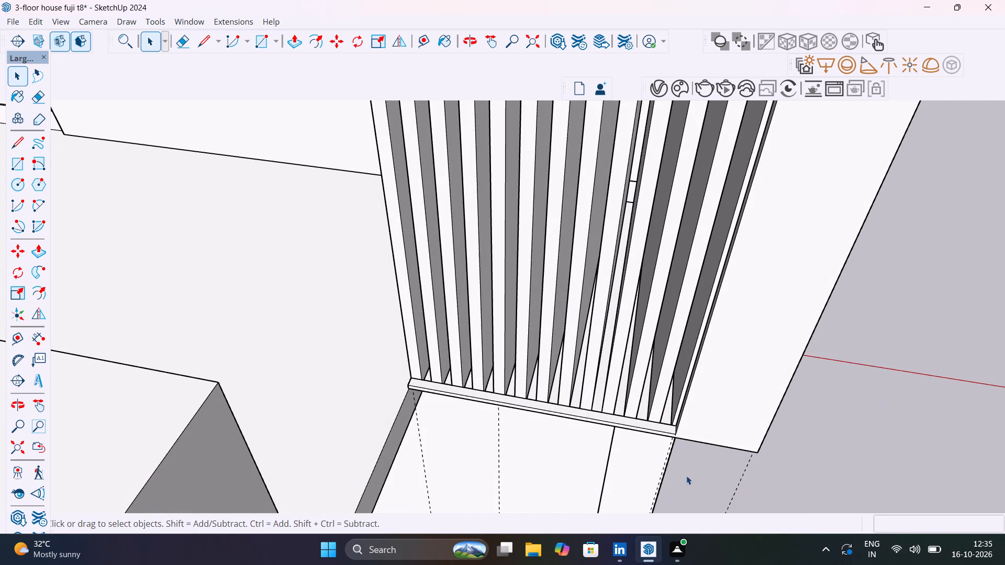
{"action": "scroll", "coordinate": [653, 437], "scroll_direction": "up", "scroll_amount": 7}
{"action": "scroll", "coordinate": [658, 432], "scroll_direction": "down", "scroll_amount": 5}
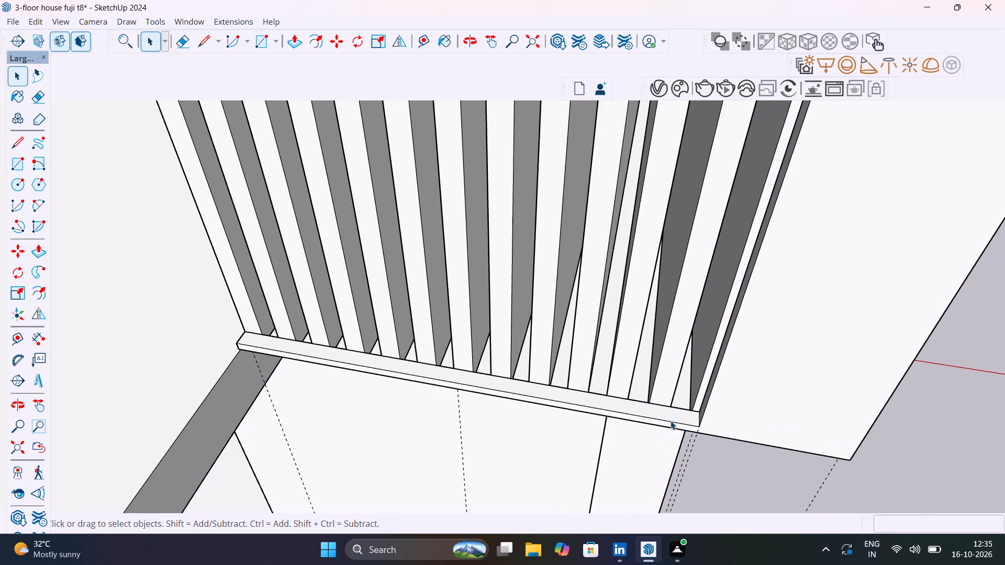
Extrude the top face of the bottom trim strip 2 1/8" upward across the base of the slats.
{"action": "left_click", "coordinate": [673, 417]}
{"action": "key", "text": "p"}
{"action": "left_click", "coordinate": [673, 417]}
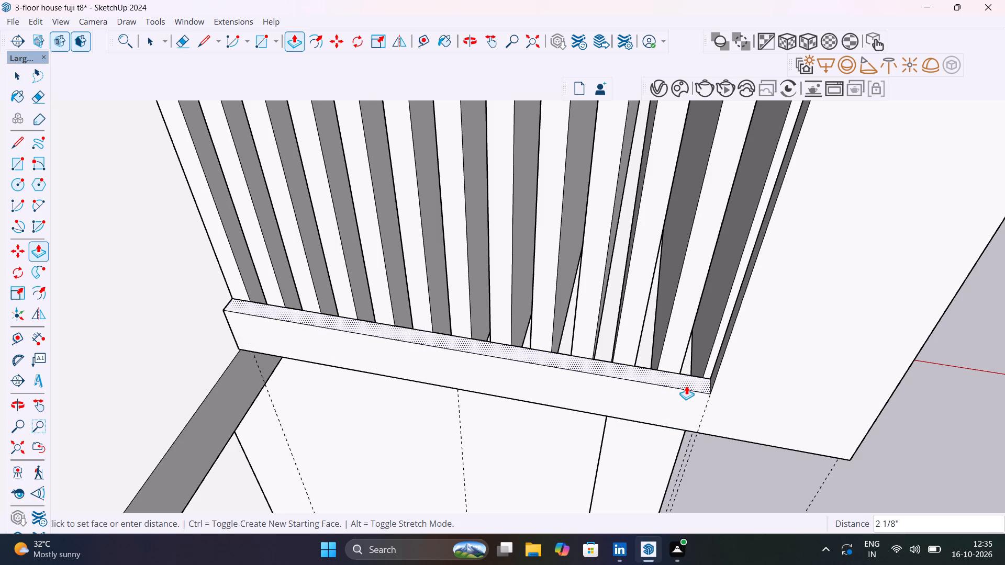
{"action": "left_click", "coordinate": [686, 386]}
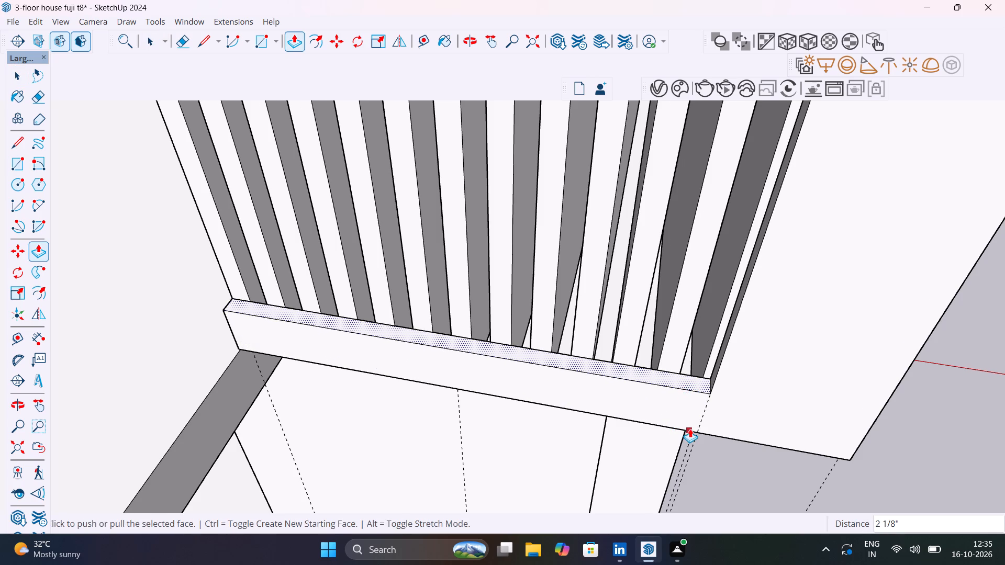
{"action": "scroll", "coordinate": [690, 428], "scroll_direction": "down", "scroll_amount": 7}
{"action": "key", "text": "space"}
{"action": "left_click", "coordinate": [860, 407]}
Place a vertical guide on the ground-floor front wall 1' from the door opening's side edge nearest the slat tower.
{"action": "middle_click_drag", "start_coordinate": [750, 430], "coordinate": [766, 308]}
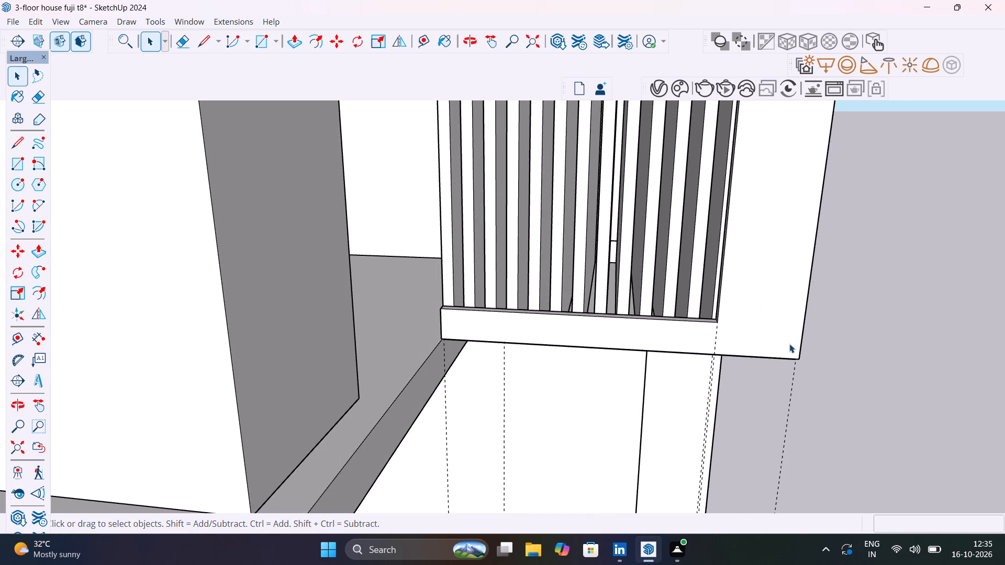
{"action": "scroll", "coordinate": [789, 344], "scroll_direction": "down", "scroll_amount": 8}
{"action": "middle_click_drag", "start_coordinate": [791, 363], "coordinate": [623, 376], "text": "shift"}
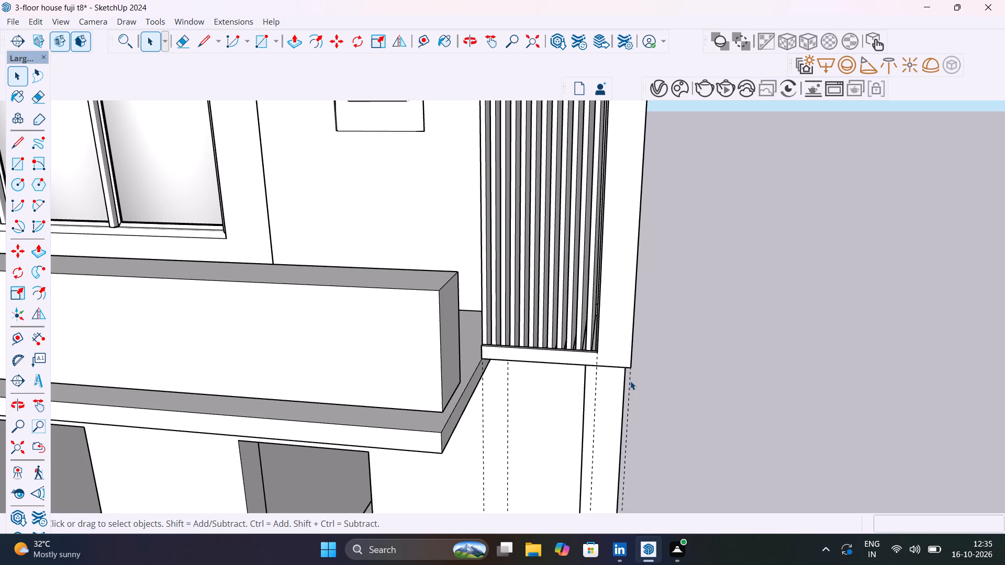
{"action": "scroll", "coordinate": [512, 408], "scroll_direction": "down", "scroll_amount": 12}
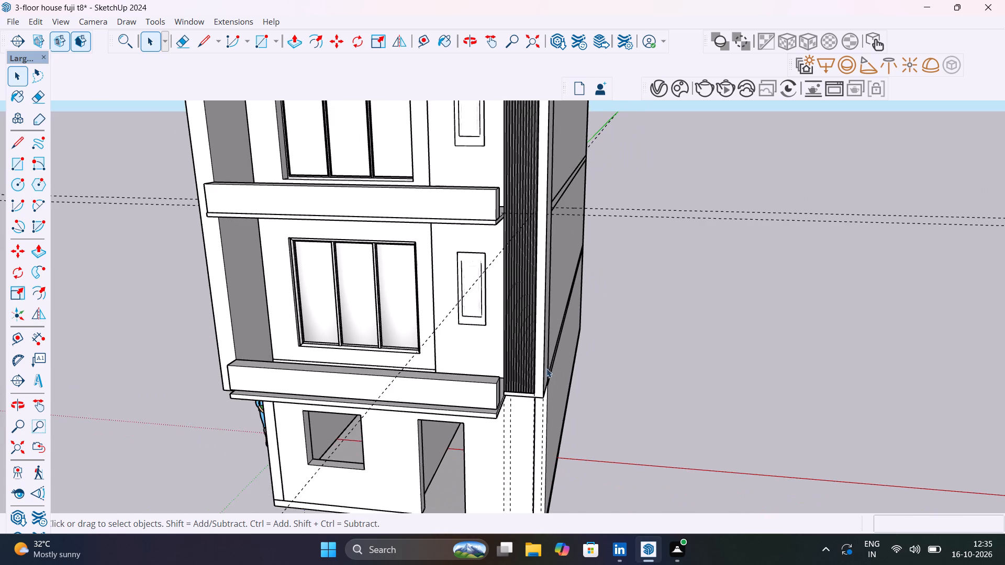
{"action": "middle_click_drag", "start_coordinate": [559, 356], "coordinate": [664, 272]}
{"action": "scroll", "coordinate": [575, 444], "scroll_direction": "up", "scroll_amount": 2}
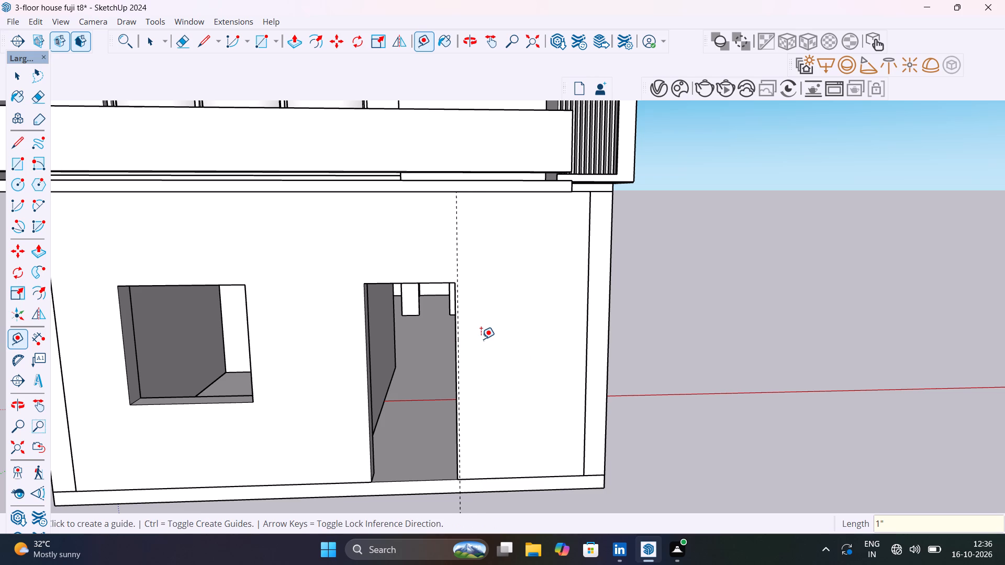
{"action": "type", "text": "20"}
{"action": "key", "text": "BackSpace"}
{"action": "key", "text": "BackSpace"}
{"action": "type", "text": "1'"}
{"action": "key", "text": "Return"}
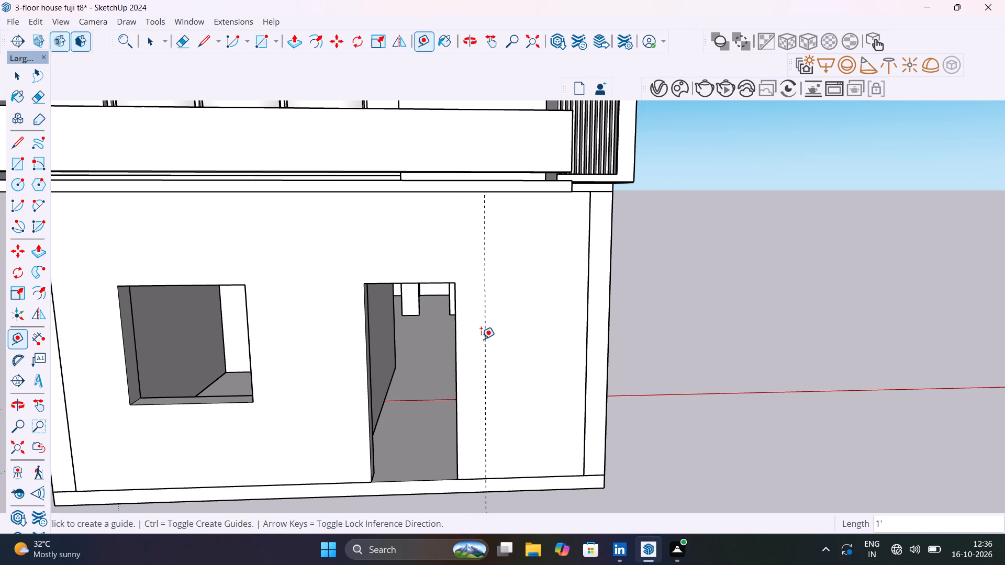
Place a second vertical guide on the ground-floor wall, 1' from the first guide on the side away from the door.
{"action": "scroll", "coordinate": [489, 395], "scroll_direction": "down", "scroll_amount": 8}
{"action": "middle_click_drag", "start_coordinate": [502, 454], "coordinate": [510, 490]}
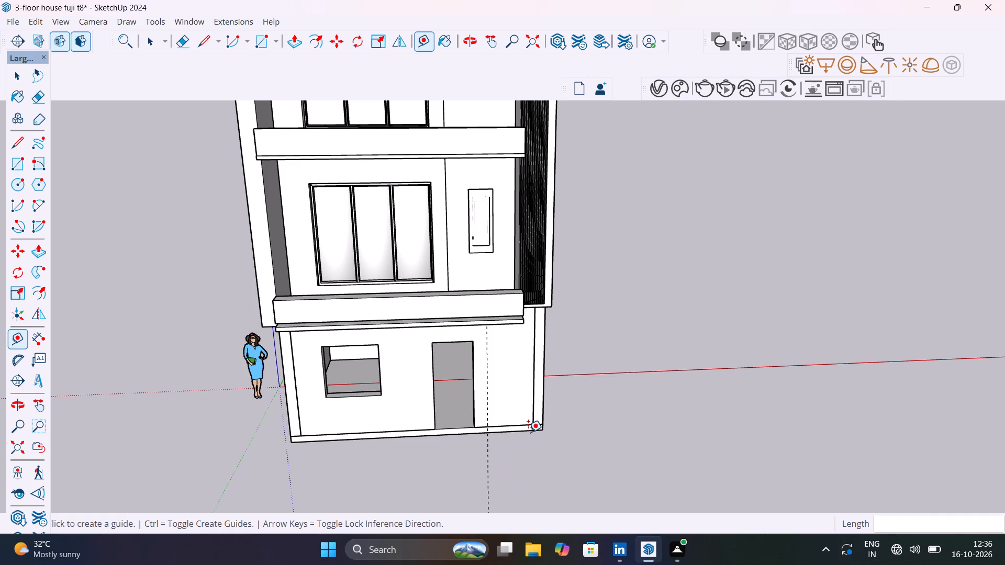
{"action": "scroll", "coordinate": [516, 426], "scroll_direction": "up", "scroll_amount": 4}
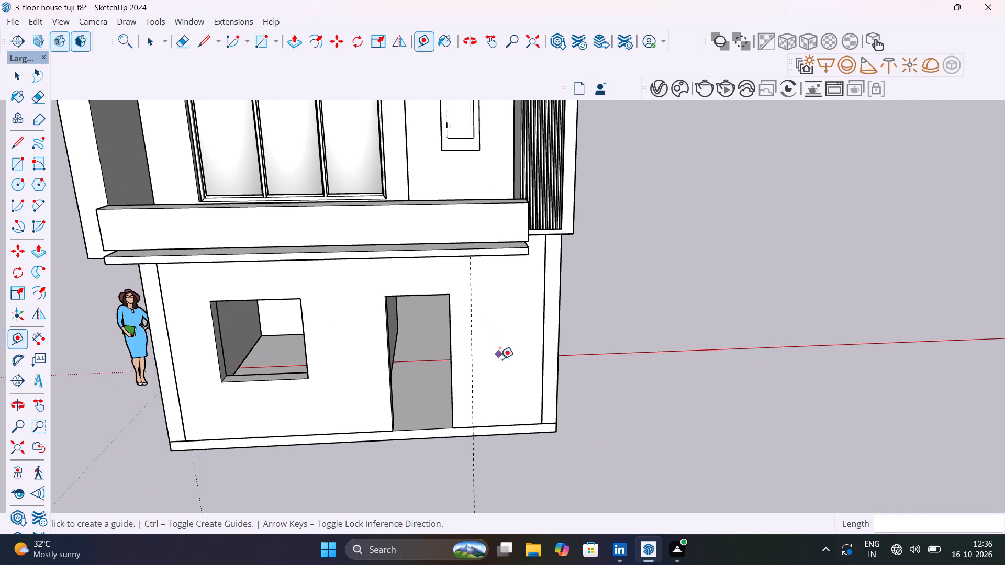
{"action": "middle_click_drag", "start_coordinate": [501, 365], "coordinate": [457, 290]}
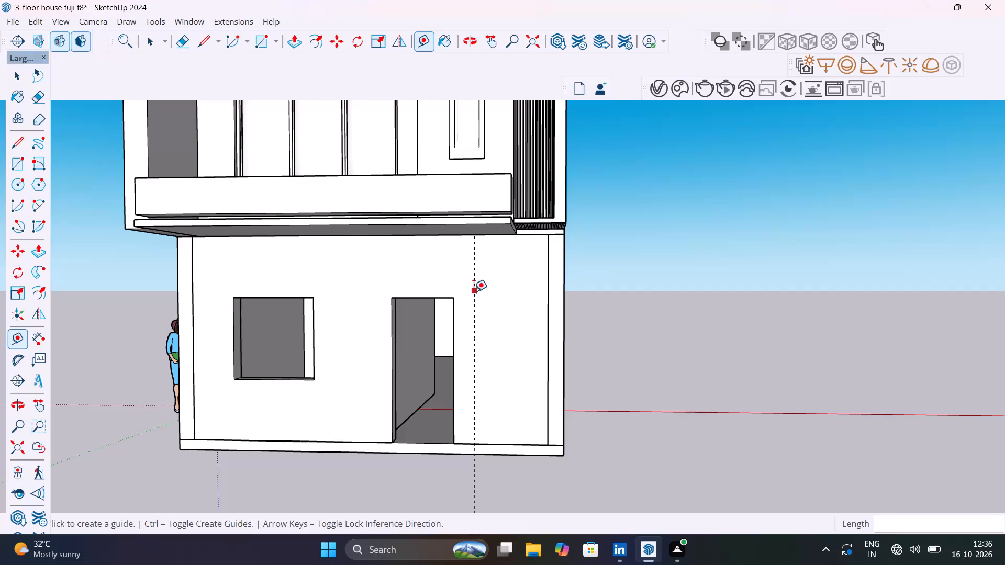
{"action": "left_click", "coordinate": [474, 291]}
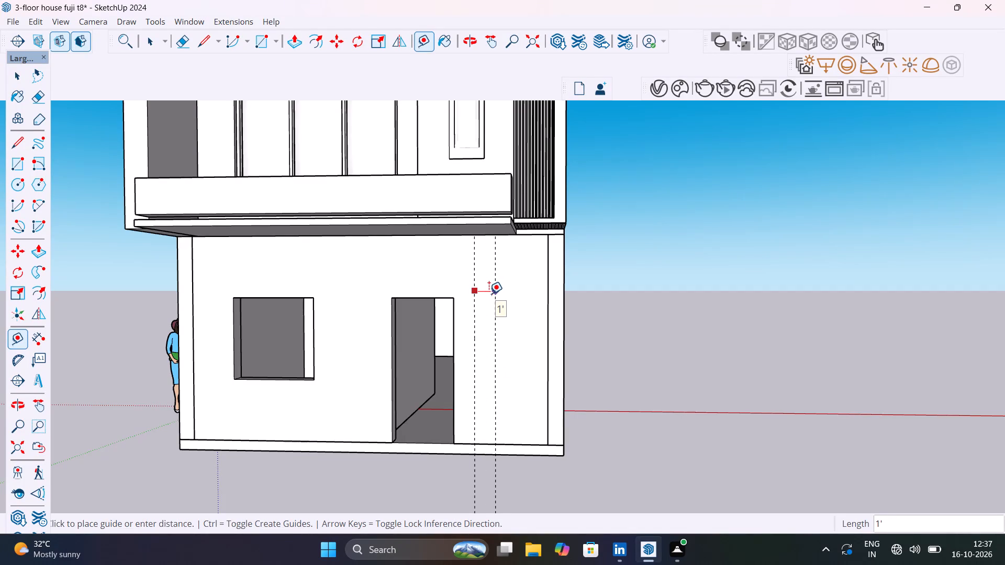
{"action": "type", "text": "0.5'"}
{"action": "key", "text": "Return"}
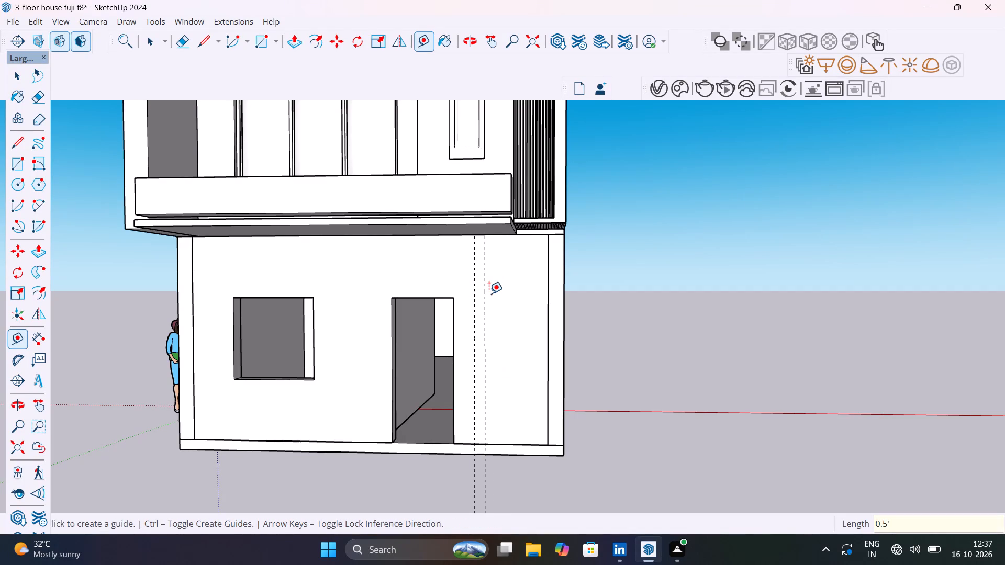
{"action": "type", "text": "1'"}
{"action": "key", "text": "Return"}
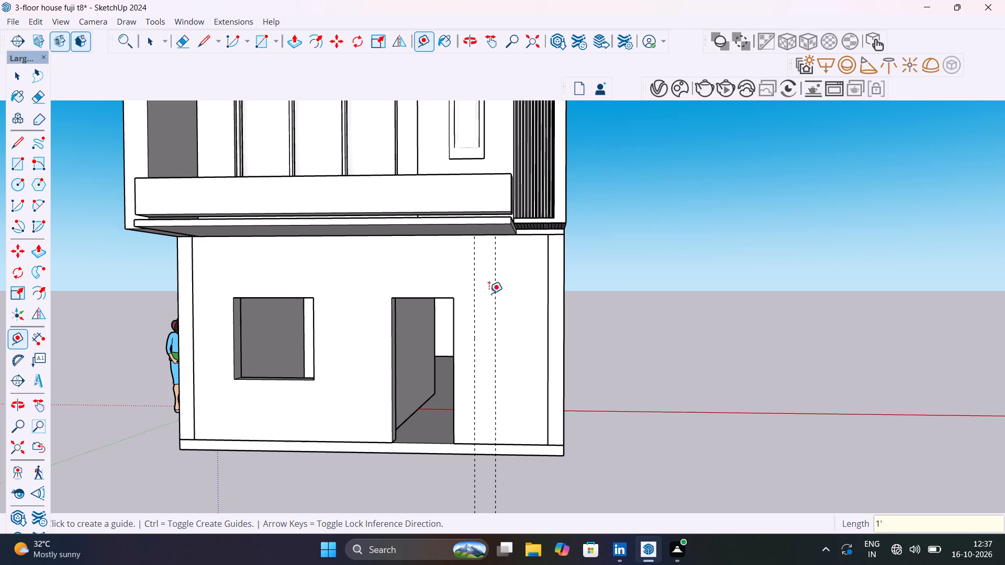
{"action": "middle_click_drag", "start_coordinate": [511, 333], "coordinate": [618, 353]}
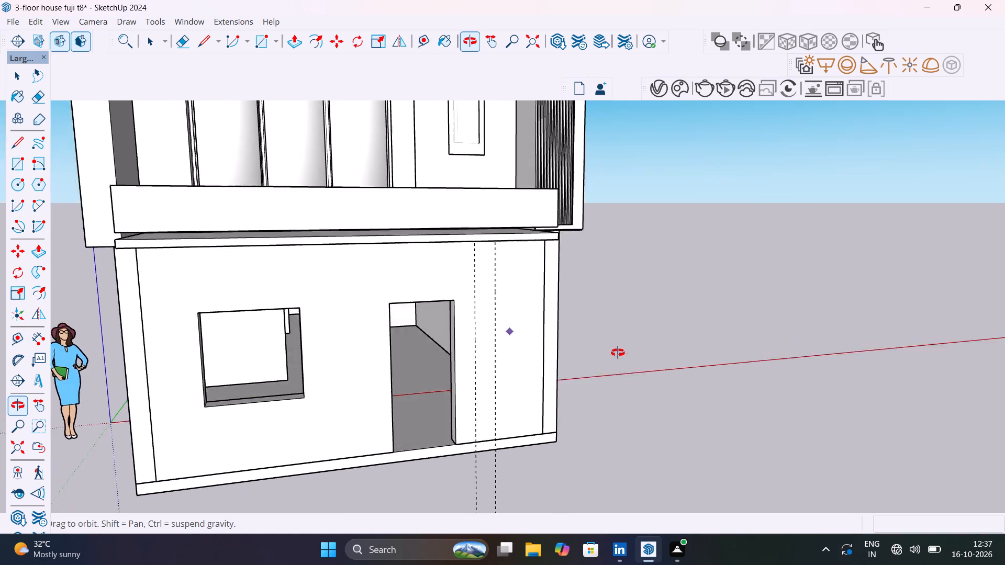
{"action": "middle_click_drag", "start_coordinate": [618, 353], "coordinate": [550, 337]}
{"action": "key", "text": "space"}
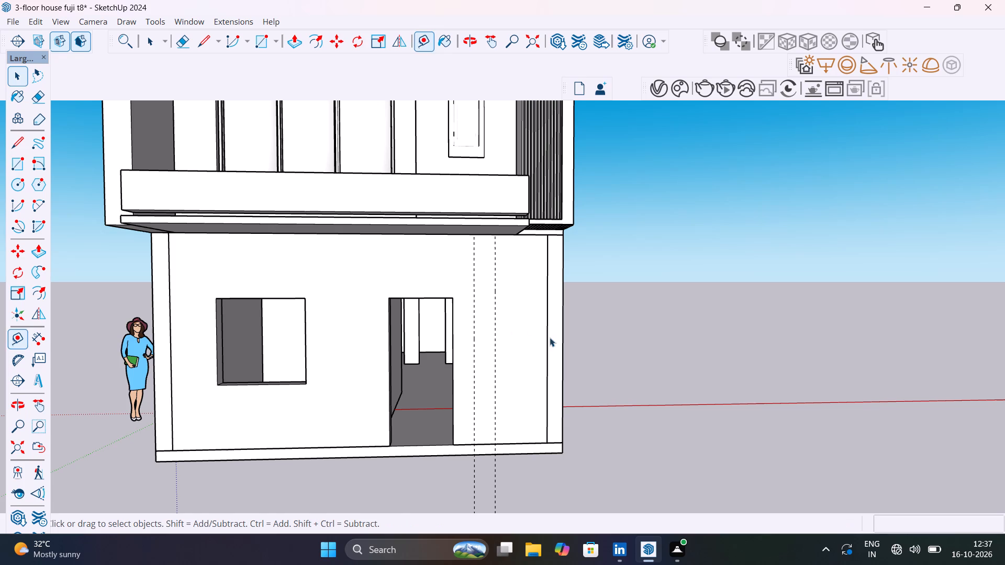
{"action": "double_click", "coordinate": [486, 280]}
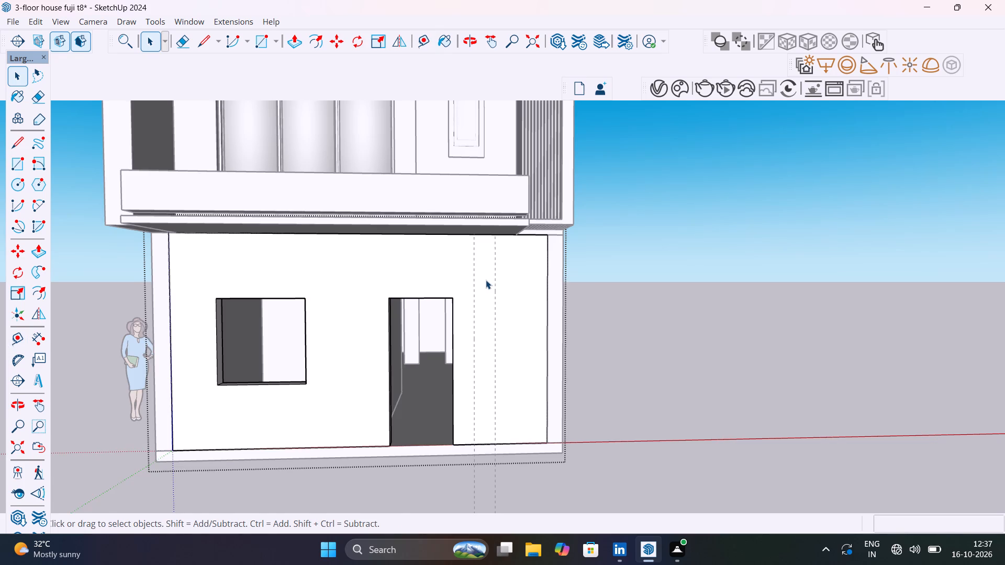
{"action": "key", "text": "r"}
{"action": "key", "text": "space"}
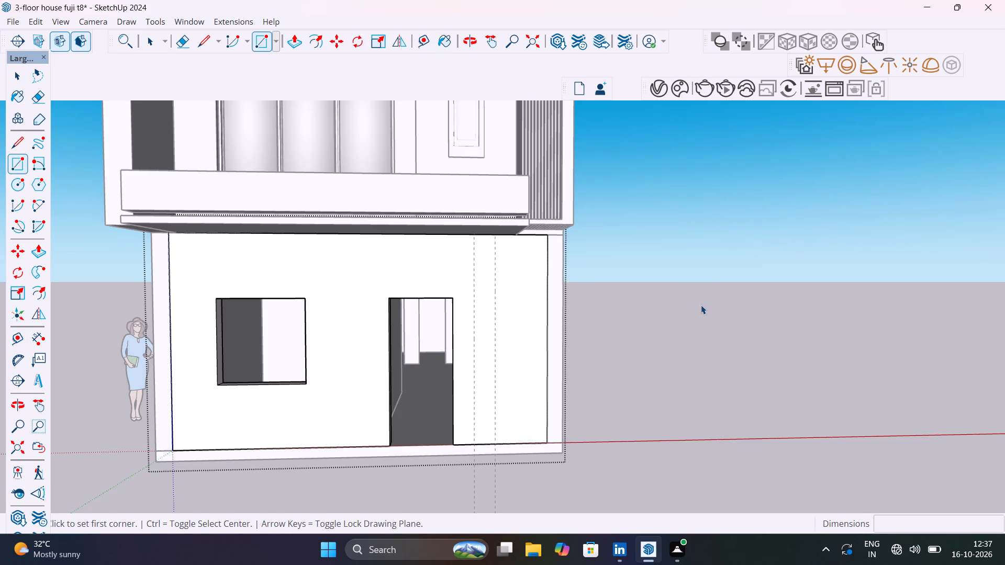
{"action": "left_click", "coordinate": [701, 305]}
Draw a rectangle on the ground-floor front wall between the two vertical guides, outside the wall group.
{"action": "key", "text": "r"}
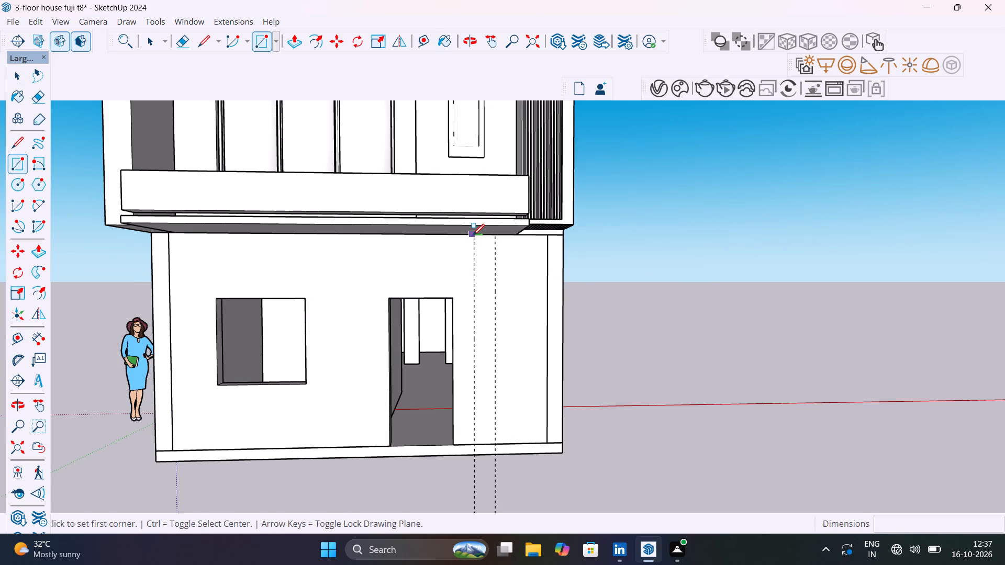
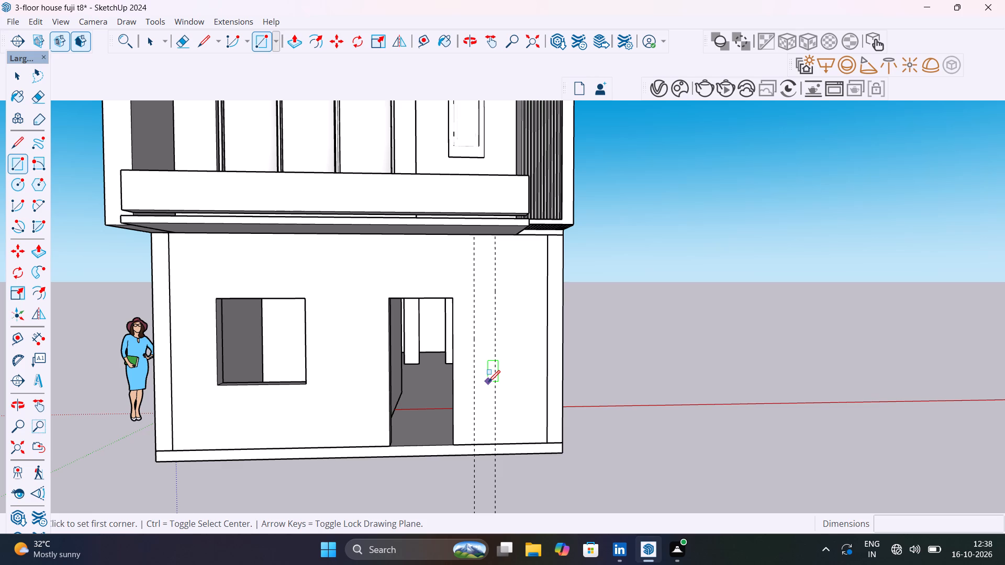
Draw a rectangle 1' wide and about 9' 9" tall between the two vertical guides on the ground-floor front wall.
{"action": "left_click", "coordinate": [475, 235]}
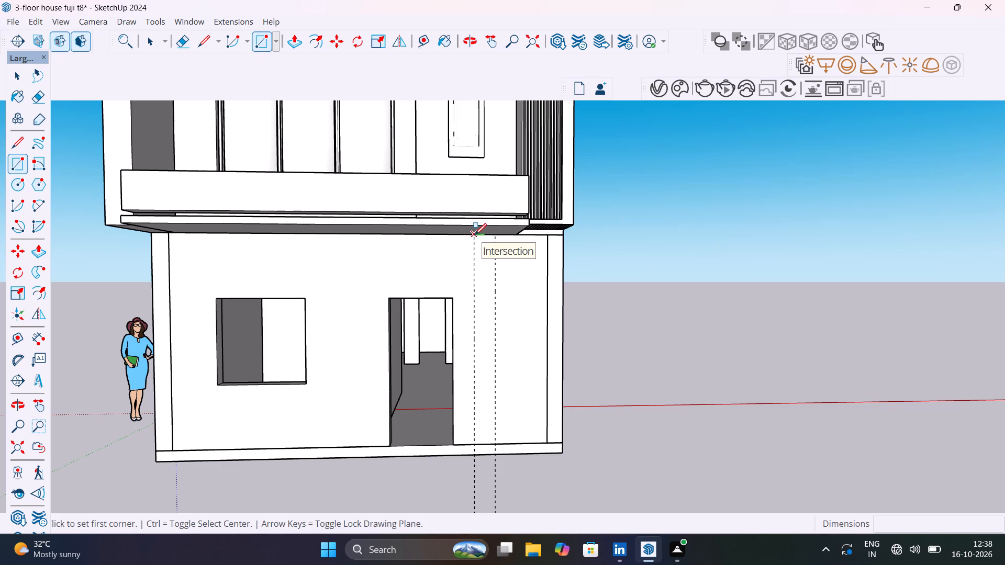
{"action": "left_click", "coordinate": [495, 440]}
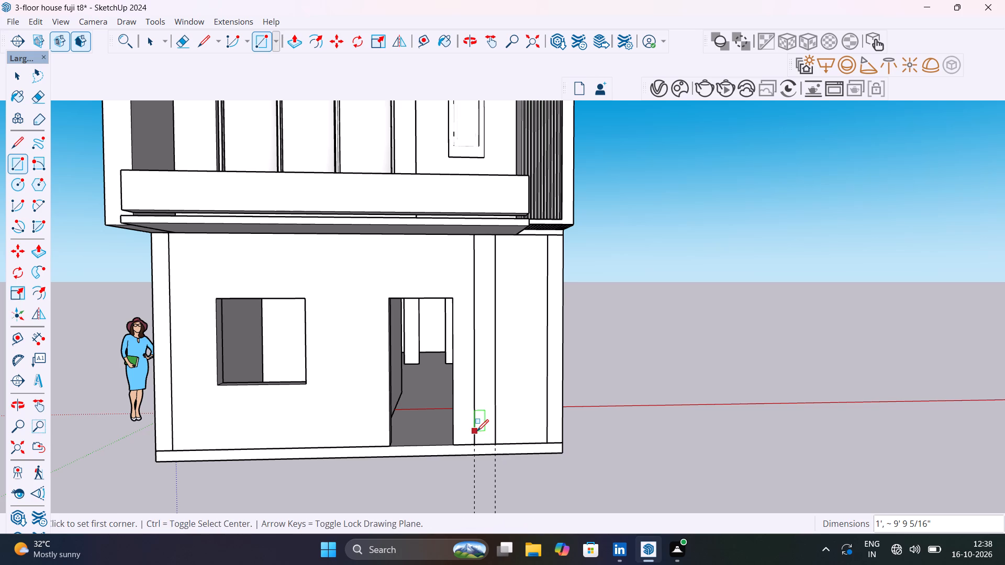
Extrude the vertical strip beside the ground-floor door 1" outward from the wall.
{"action": "middle_click_drag", "start_coordinate": [480, 432], "coordinate": [590, 485]}
{"action": "scroll", "coordinate": [479, 276], "scroll_direction": "up", "scroll_amount": 4}
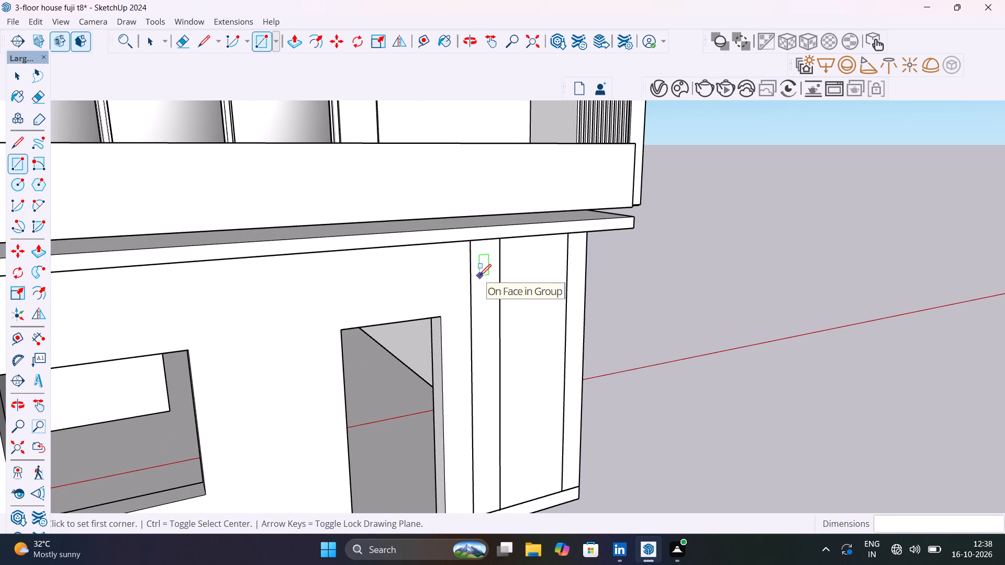
{"action": "key", "text": "space"}
{"action": "left_click", "coordinate": [479, 276]}
{"action": "key", "text": "p"}
{"action": "left_click", "coordinate": [479, 276]}
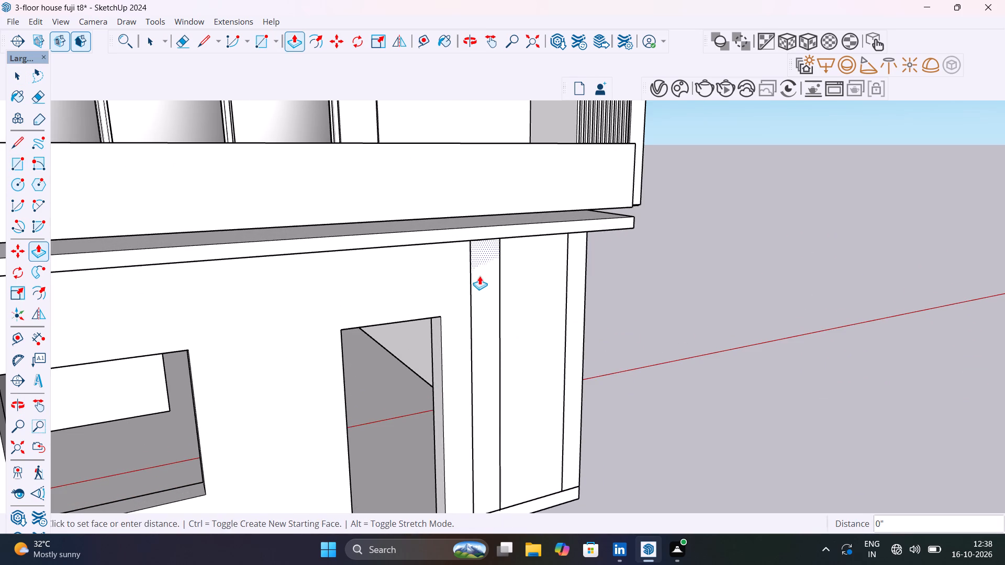
{"action": "type", "text": "1\""}
{"action": "key", "text": "Return"}
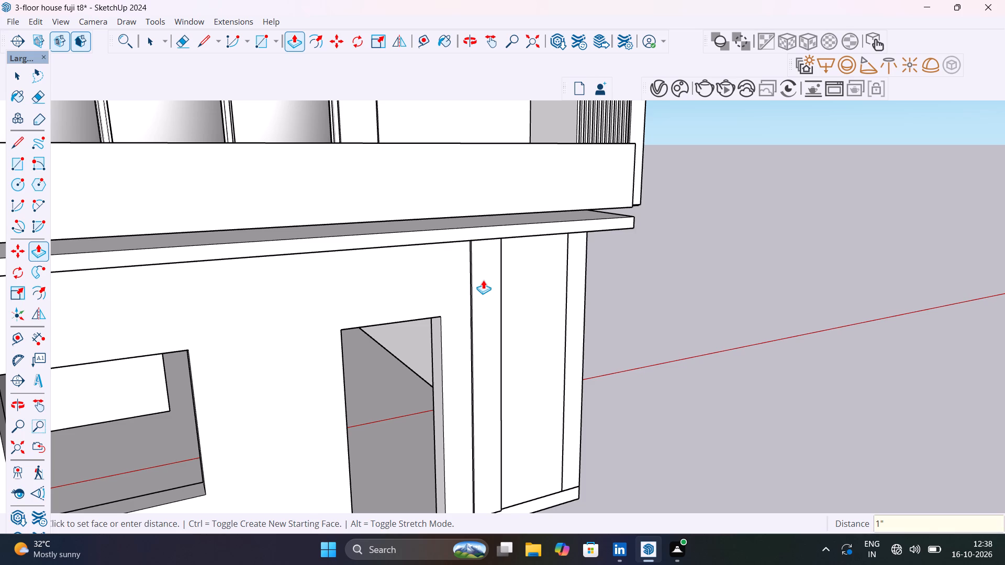
{"action": "key", "text": "space"}
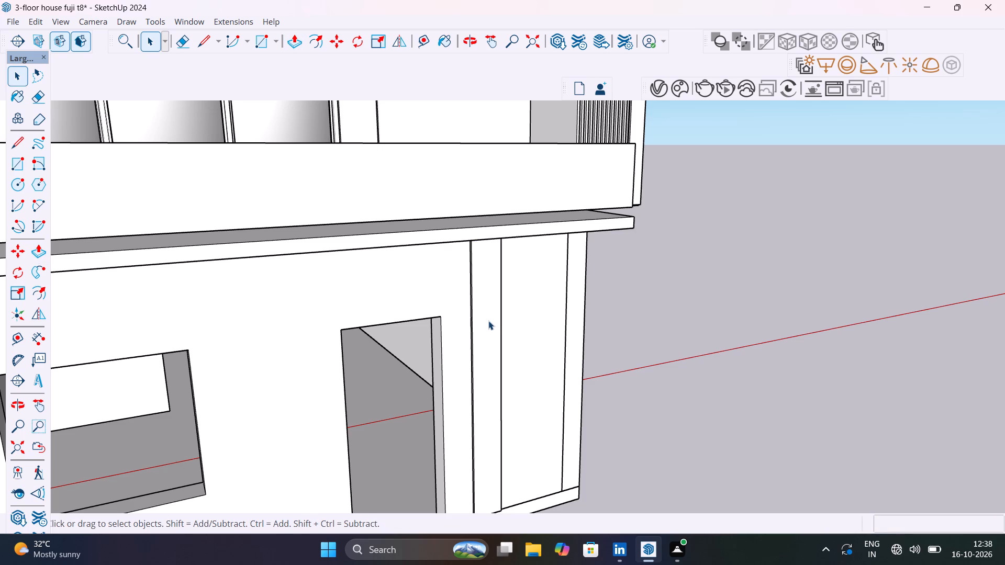
Examine the extruded strip beside the door and the surrounding ground-floor wall from several angles.
{"action": "scroll", "coordinate": [488, 321], "scroll_direction": "down", "scroll_amount": 6}
{"action": "middle_click_drag", "start_coordinate": [497, 342], "coordinate": [417, 321]}
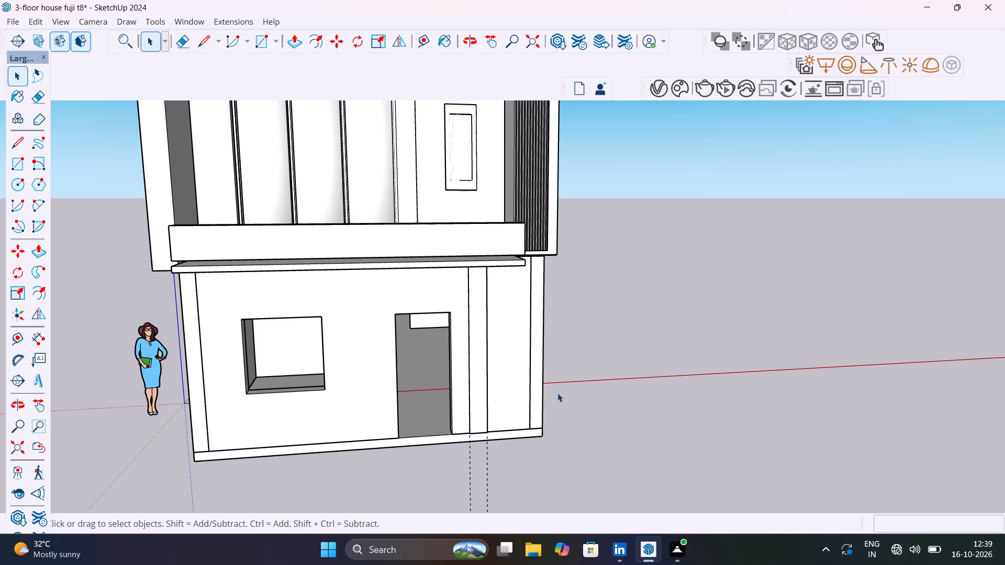
{"action": "scroll", "coordinate": [535, 438], "scroll_direction": "up", "scroll_amount": 8}
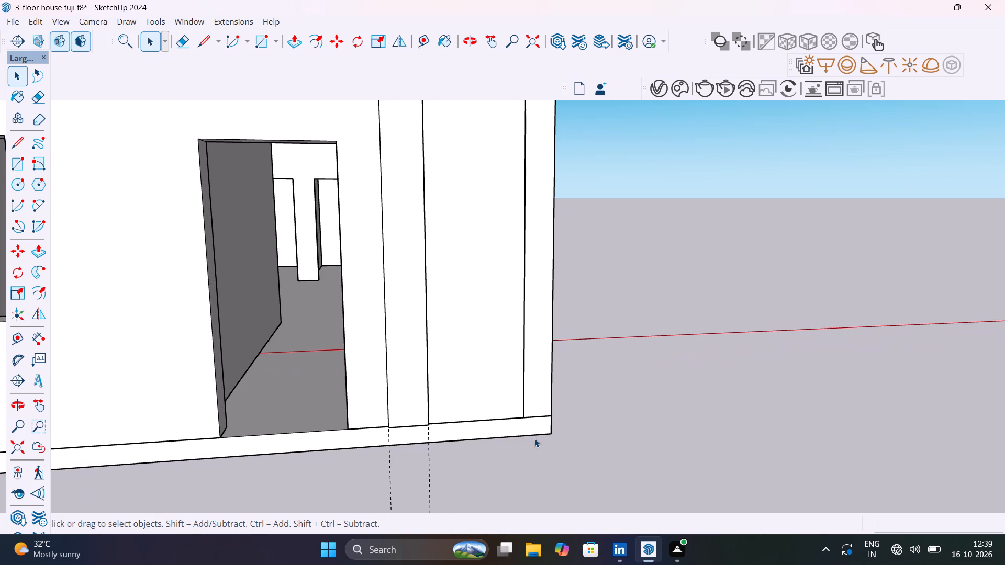
{"action": "middle_click_drag", "start_coordinate": [534, 438], "coordinate": [673, 446]}
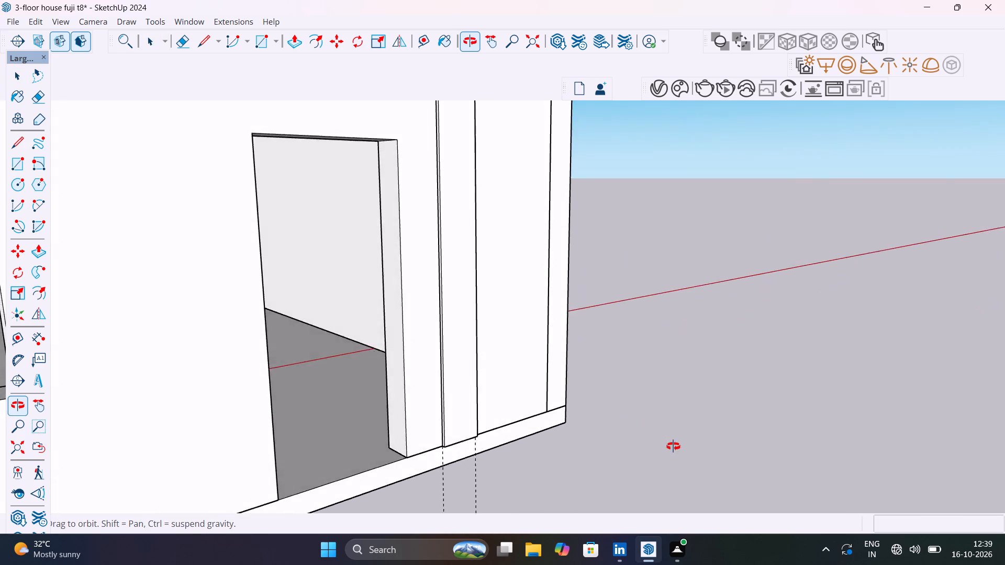
{"action": "middle_click_drag", "start_coordinate": [673, 446], "coordinate": [541, 463]}
{"action": "scroll", "coordinate": [537, 460], "scroll_direction": "down", "scroll_amount": 12}
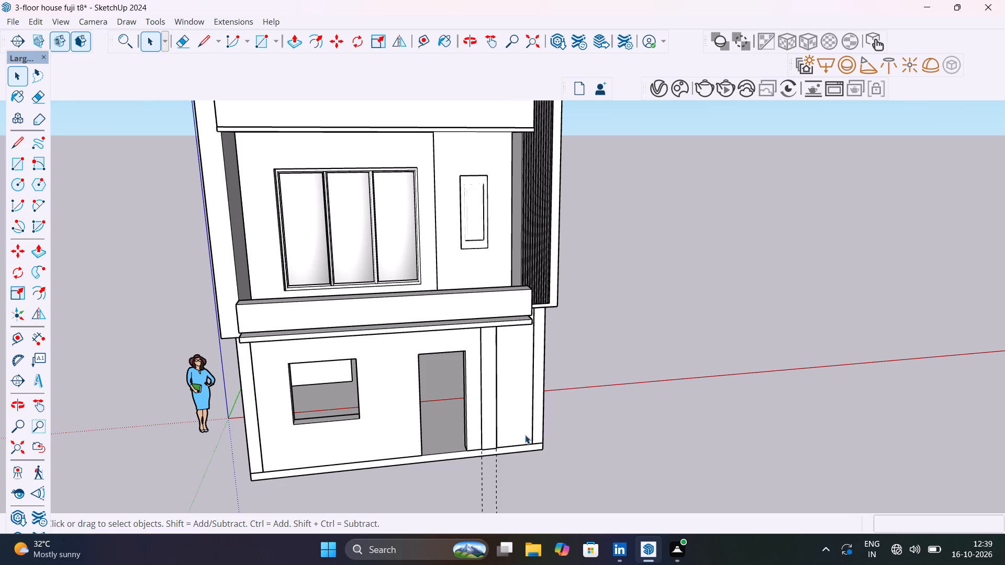
{"action": "scroll", "coordinate": [525, 435], "scroll_direction": "up", "scroll_amount": 8}
{"action": "middle_click_drag", "start_coordinate": [530, 440], "coordinate": [411, 425]}
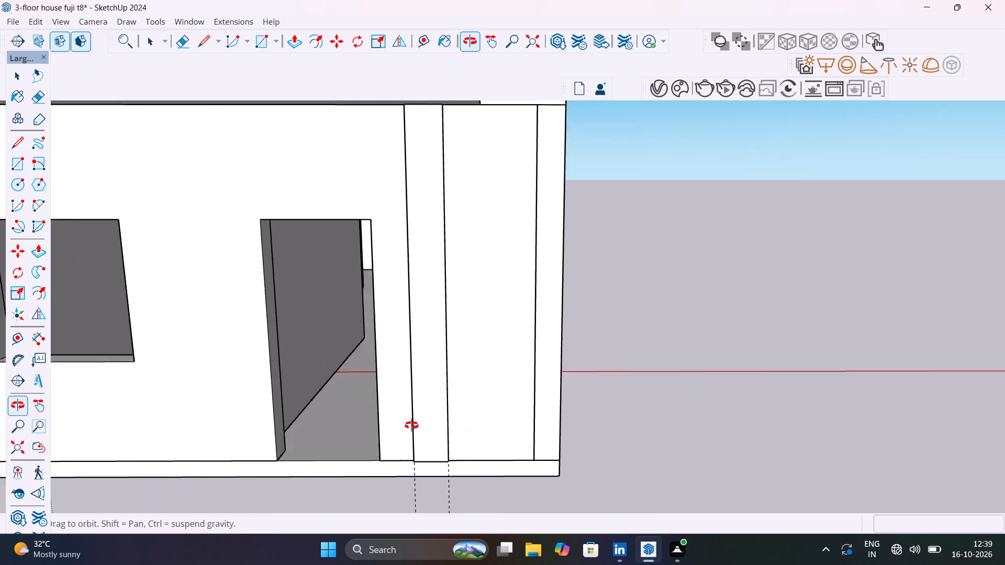
{"action": "middle_click_drag", "start_coordinate": [411, 425], "coordinate": [477, 430]}
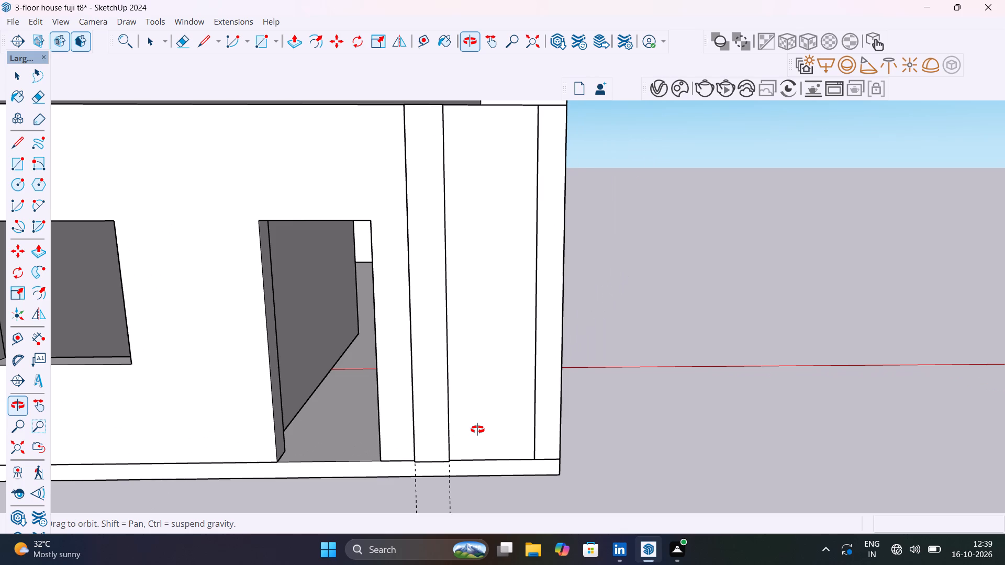
{"action": "middle_click_drag", "start_coordinate": [477, 430], "coordinate": [510, 372]}
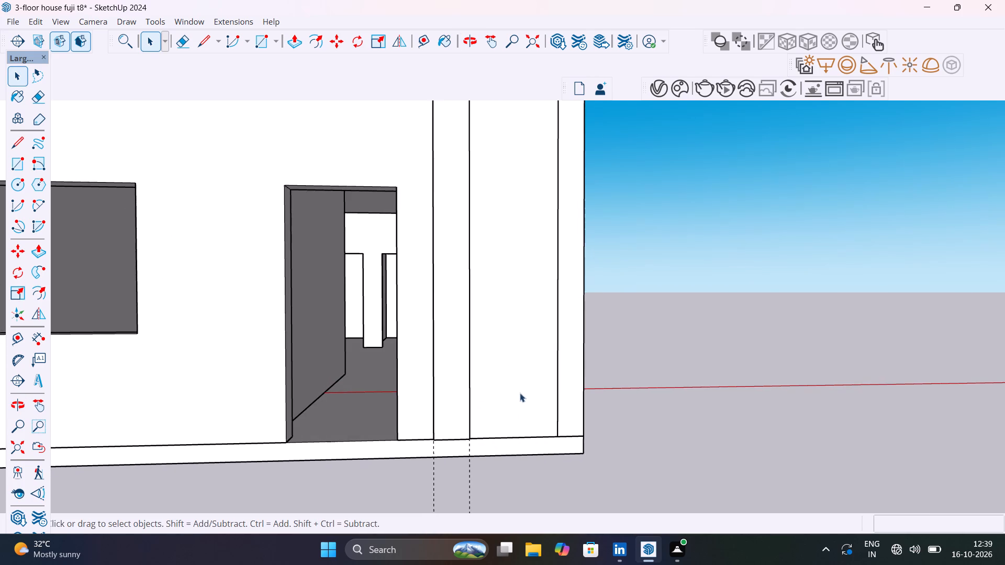
{"action": "middle_click_drag", "start_coordinate": [530, 455], "coordinate": [512, 470], "text": "shift"}
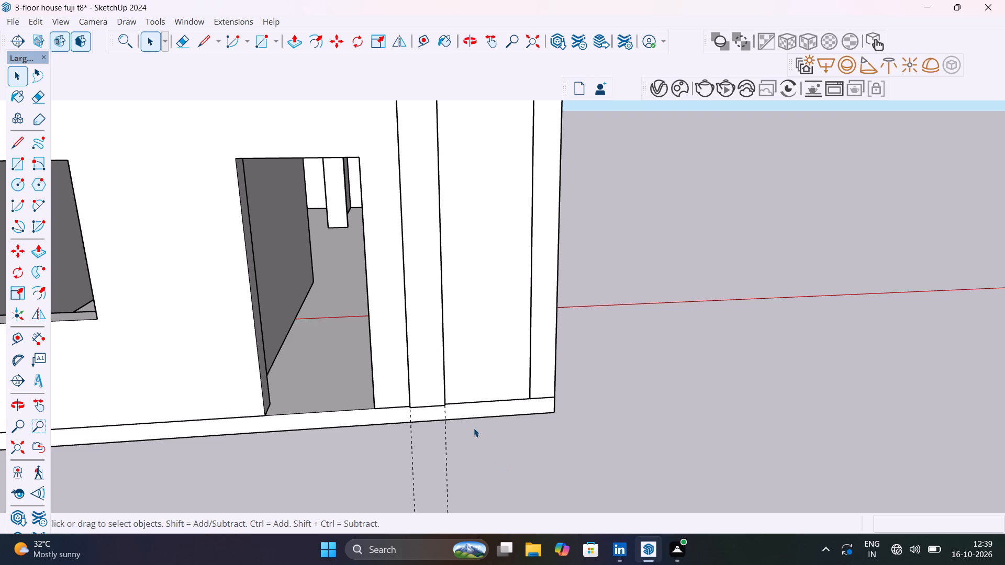
{"action": "scroll", "coordinate": [474, 428], "scroll_direction": "down", "scroll_amount": 7}
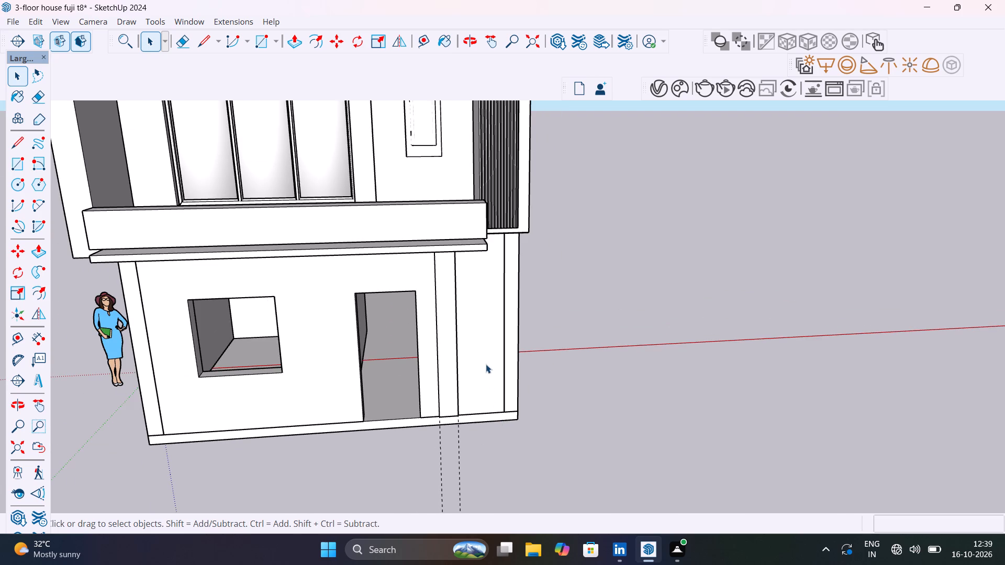
{"action": "middle_click_drag", "start_coordinate": [485, 364], "coordinate": [673, 467]}
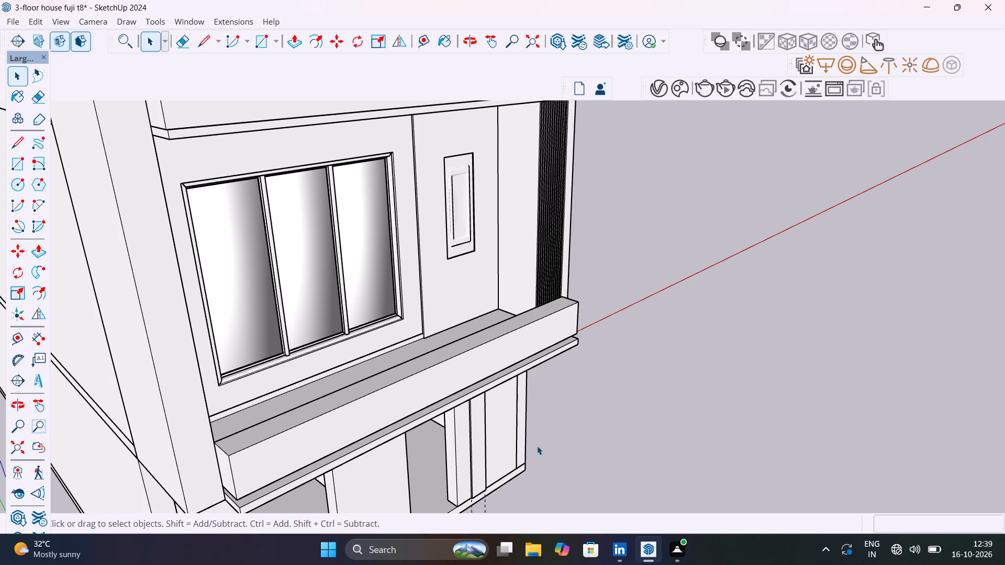
Frame the full front facade, run a V-Ray render, inspect the upper floors closely, and stop and close the render.
{"action": "scroll", "coordinate": [537, 446], "scroll_direction": "down", "scroll_amount": 5}
{"action": "middle_click_drag", "start_coordinate": [537, 445], "coordinate": [343, 393]}
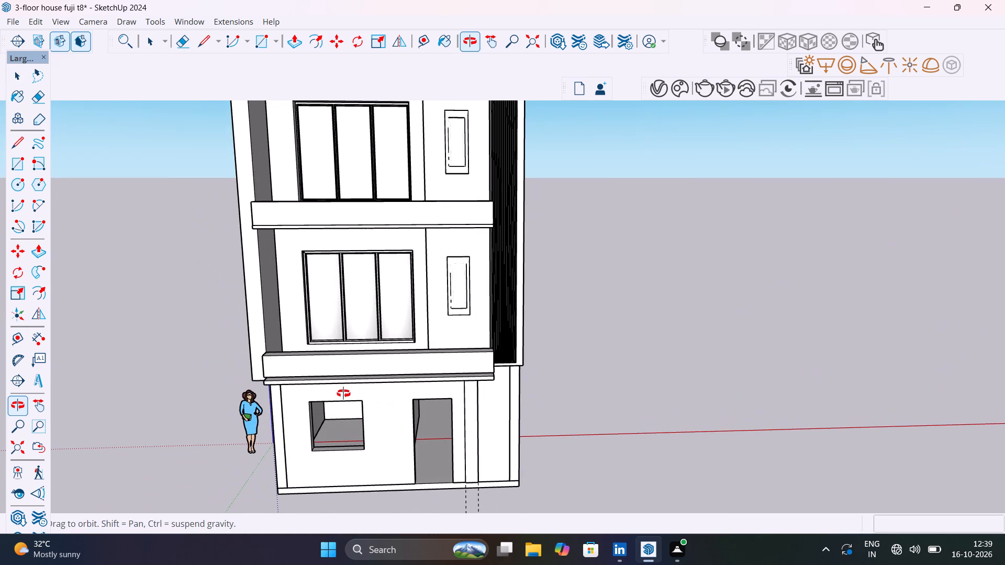
{"action": "middle_click_drag", "start_coordinate": [343, 393], "coordinate": [351, 431]}
{"action": "scroll", "coordinate": [428, 424], "scroll_direction": "down", "scroll_amount": 5}
{"action": "middle_click_drag", "start_coordinate": [438, 424], "coordinate": [431, 376]}
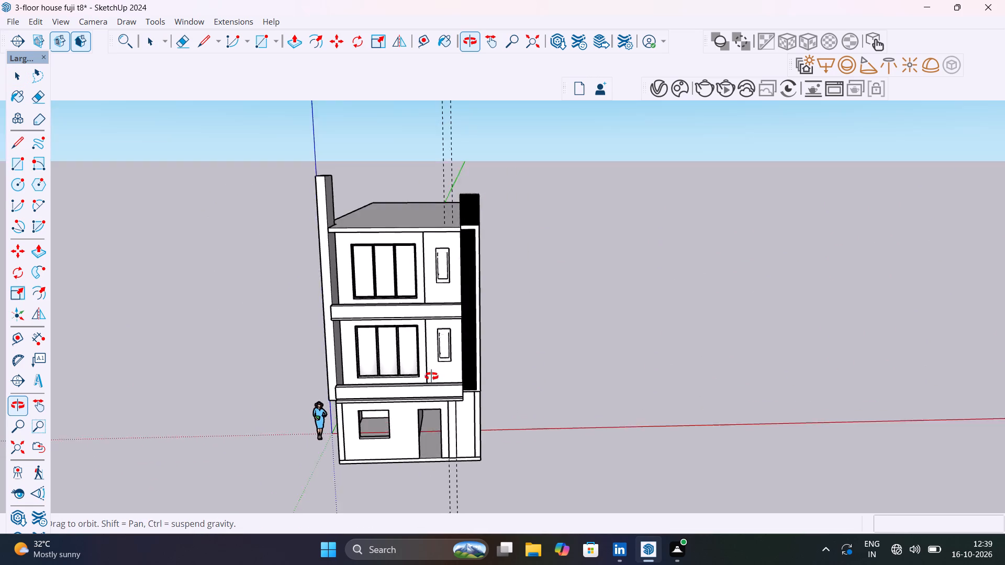
{"action": "middle_click_drag", "start_coordinate": [431, 376], "coordinate": [432, 338]}
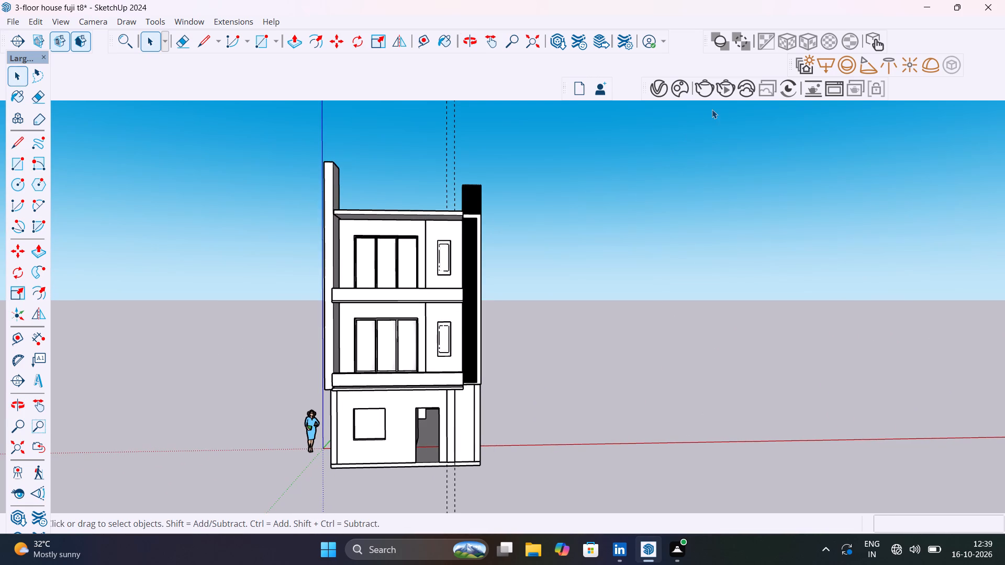
{"action": "left_click", "coordinate": [723, 89]}
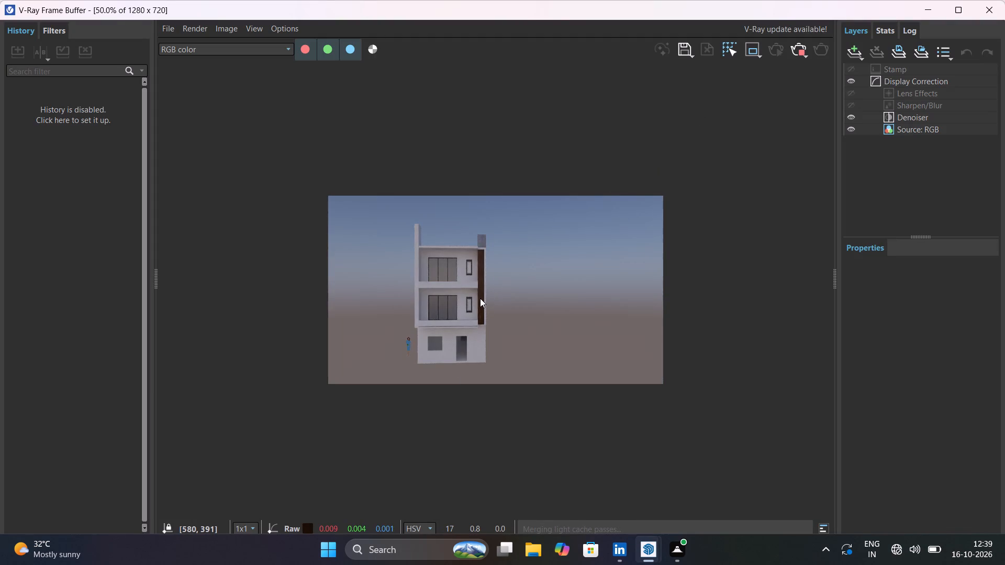
{"action": "scroll", "coordinate": [479, 284], "scroll_direction": "up", "scroll_amount": 1}
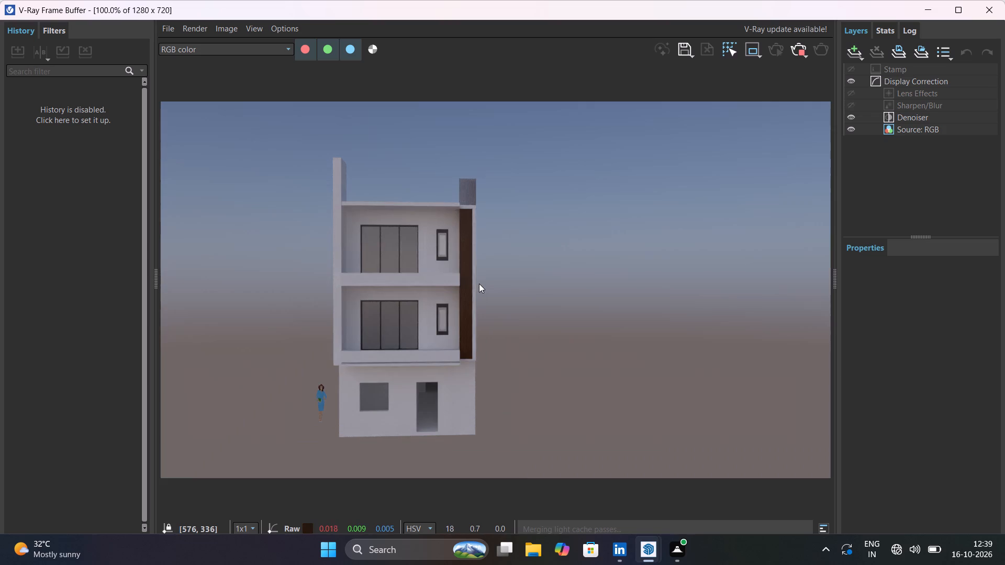
{"action": "scroll", "coordinate": [479, 284], "scroll_direction": "up", "scroll_amount": 1}
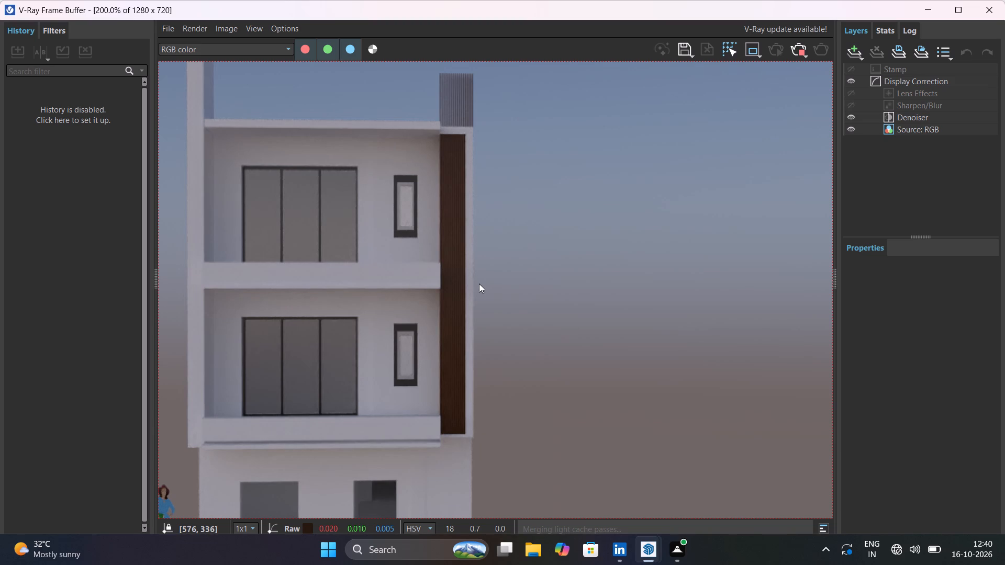
{"action": "left_click", "coordinate": [801, 46]}
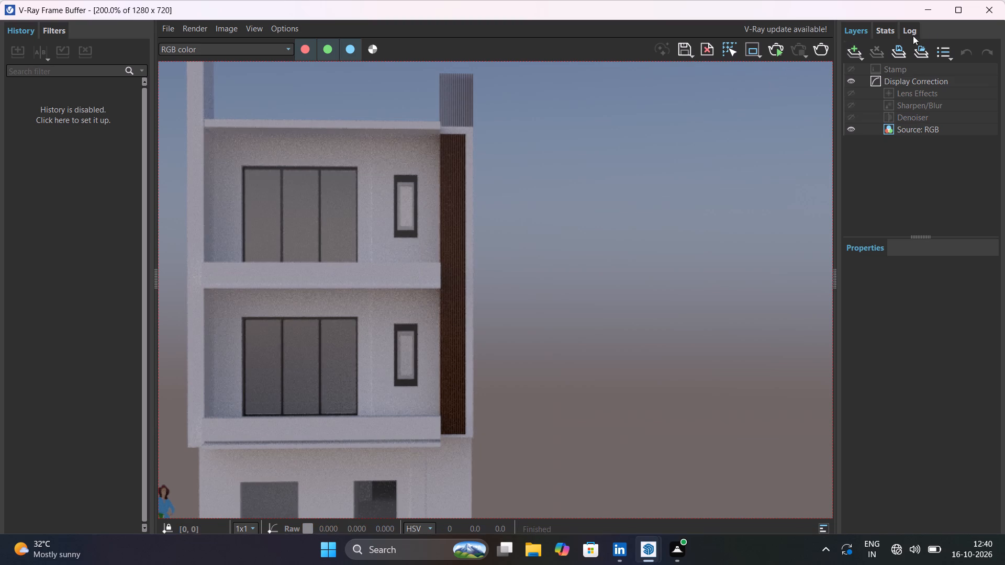
{"action": "left_click", "coordinate": [985, 15]}
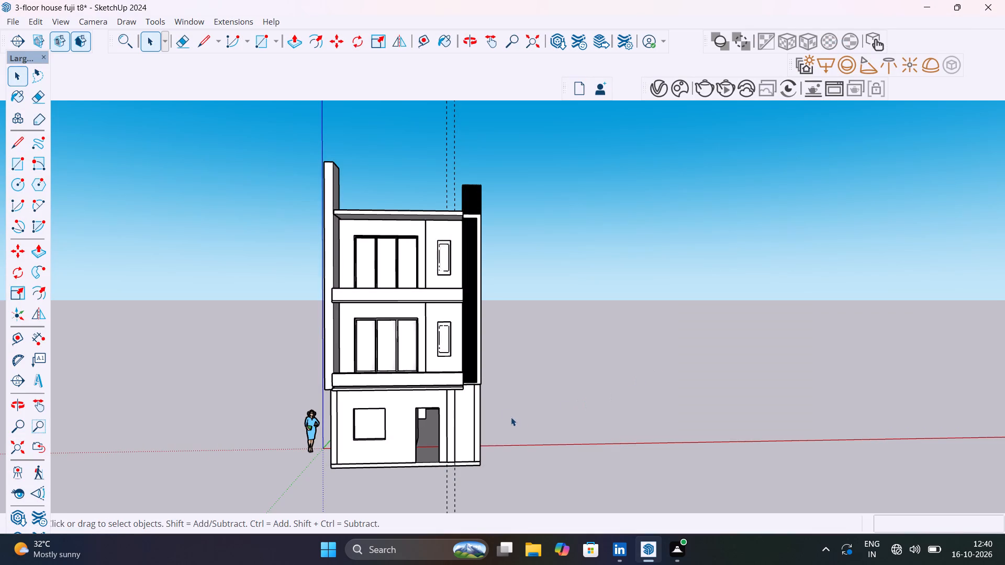
Examine the top of the slat tower above the roof slab from several angles.
{"action": "middle_click_drag", "start_coordinate": [505, 265], "coordinate": [537, 352]}
{"action": "scroll", "coordinate": [498, 249], "scroll_direction": "up", "scroll_amount": 9}
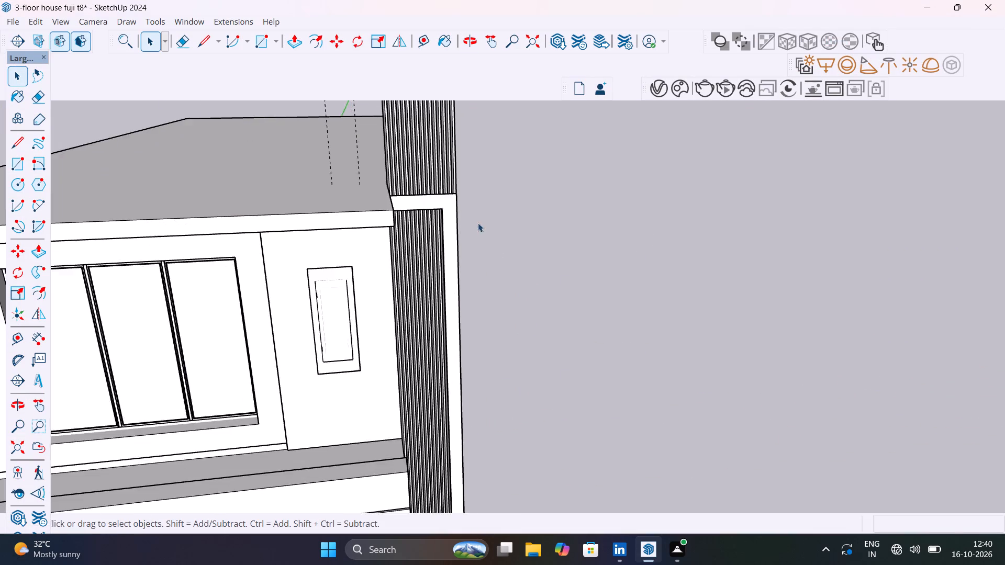
{"action": "scroll", "coordinate": [423, 171], "scroll_direction": "up", "scroll_amount": 4}
{"action": "middle_click_drag", "start_coordinate": [441, 200], "coordinate": [580, 280]}
{"action": "middle_click_drag", "start_coordinate": [392, 245], "coordinate": [449, 284], "text": "shift"}
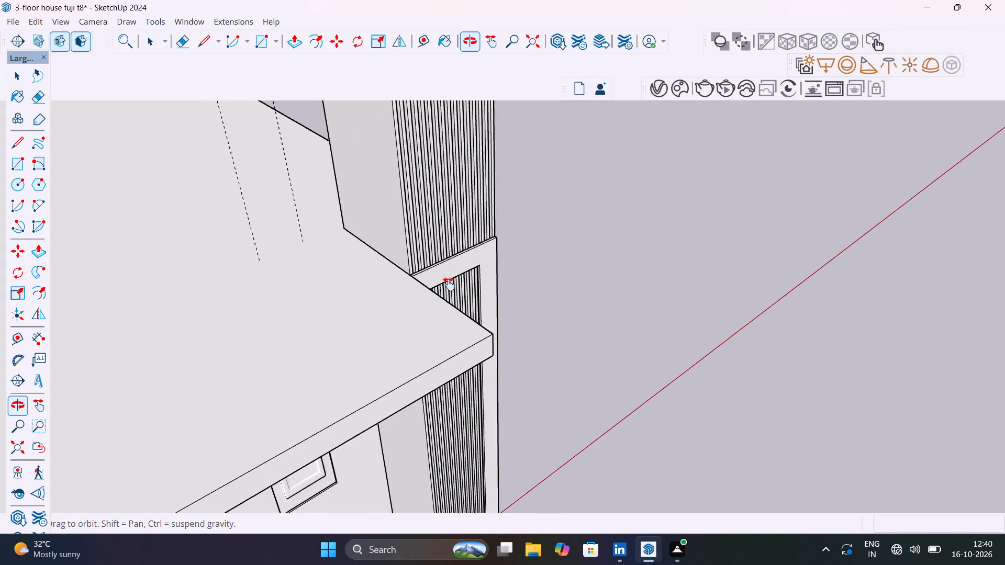
{"action": "middle_click_drag", "start_coordinate": [449, 284], "coordinate": [452, 331], "text": "shift"}
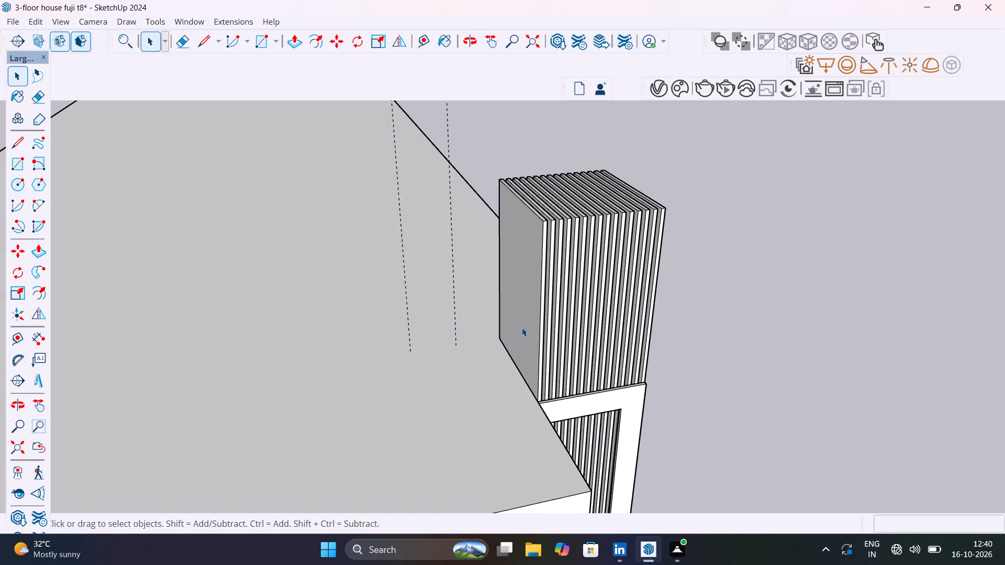
{"action": "scroll", "coordinate": [530, 326], "scroll_direction": "up", "scroll_amount": 4}
{"action": "left_click", "coordinate": [546, 330]}
{"action": "middle_click_drag", "start_coordinate": [554, 349], "coordinate": [513, 321]}
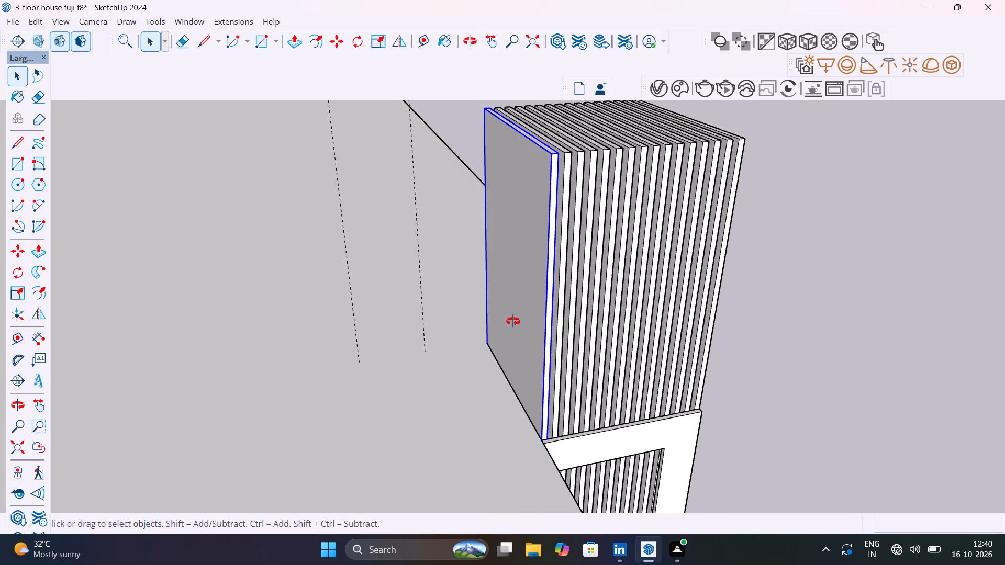
{"action": "middle_click_drag", "start_coordinate": [513, 321], "coordinate": [449, 417]}
{"action": "scroll", "coordinate": [446, 367], "scroll_direction": "up", "scroll_amount": 1}
{"action": "scroll", "coordinate": [454, 348], "scroll_direction": "down", "scroll_amount": 4}
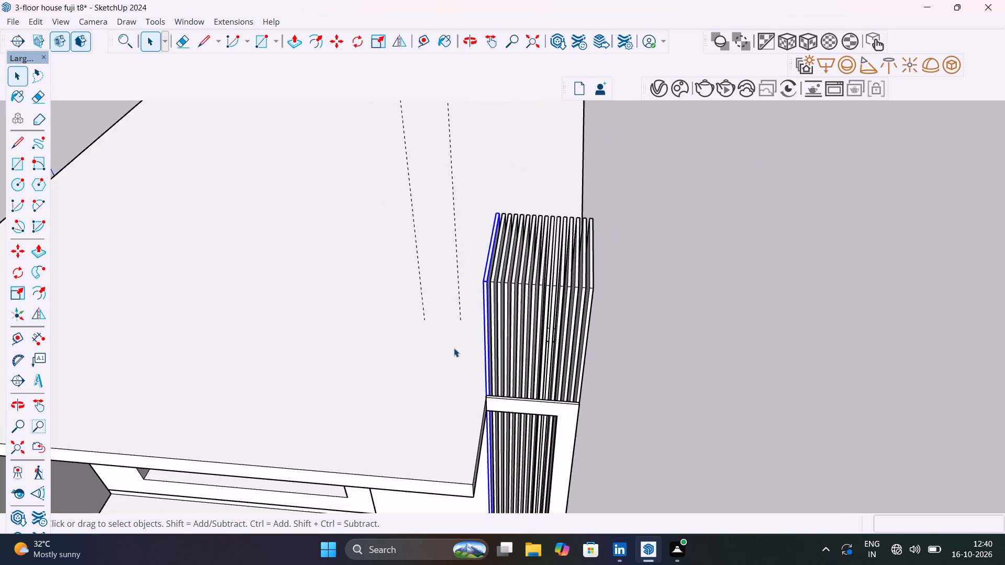
{"action": "scroll", "coordinate": [454, 348], "scroll_direction": "down", "scroll_amount": 7}
{"action": "left_click", "coordinate": [687, 341]}
Examine the full front facade from above and from a low angle, from the roof down to the ground floor.
{"action": "scroll", "coordinate": [602, 399], "scroll_direction": "down", "scroll_amount": 1}
{"action": "middle_click_drag", "start_coordinate": [602, 399], "coordinate": [644, 297]}
{"action": "scroll", "coordinate": [643, 300], "scroll_direction": "up", "scroll_amount": 1}
{"action": "scroll", "coordinate": [629, 358], "scroll_direction": "down", "scroll_amount": 14}
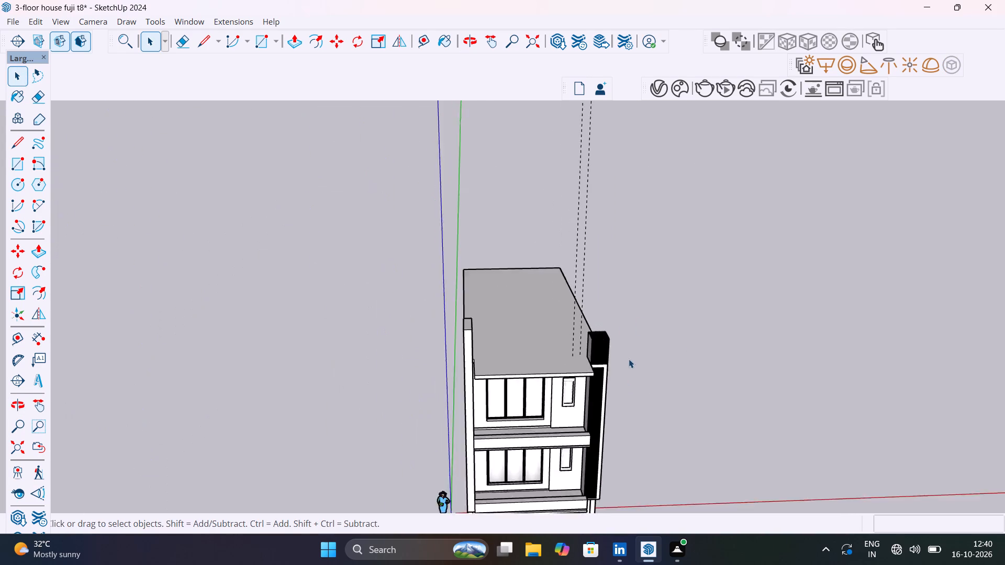
{"action": "middle_click_drag", "start_coordinate": [622, 413], "coordinate": [590, 347]}
{"action": "scroll", "coordinate": [590, 347], "scroll_direction": "up", "scroll_amount": 1}
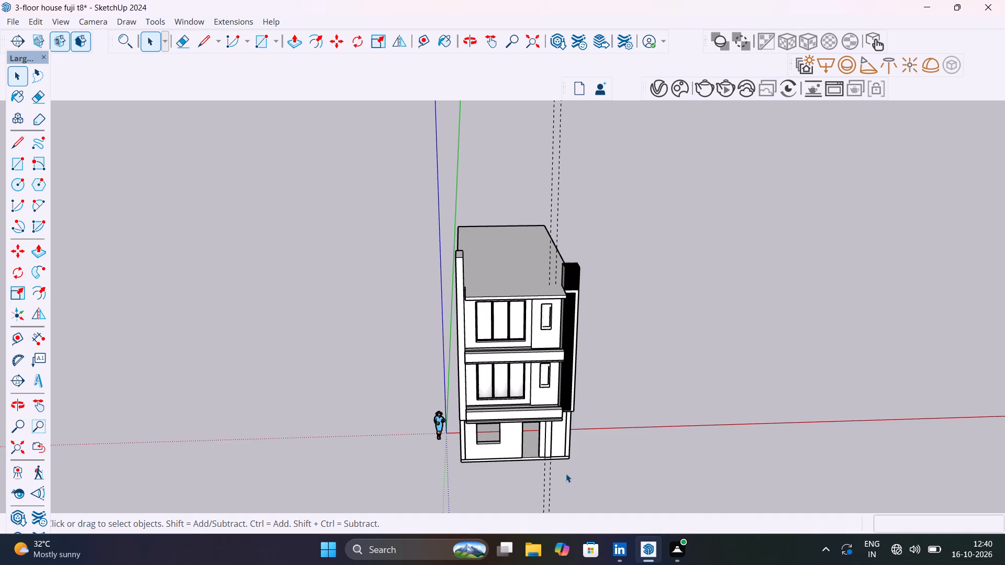
{"action": "middle_click_drag", "start_coordinate": [564, 451], "coordinate": [564, 364]}
{"action": "scroll", "coordinate": [558, 449], "scroll_direction": "up", "scroll_amount": 5}
{"action": "middle_click_drag", "start_coordinate": [560, 458], "coordinate": [461, 384]}
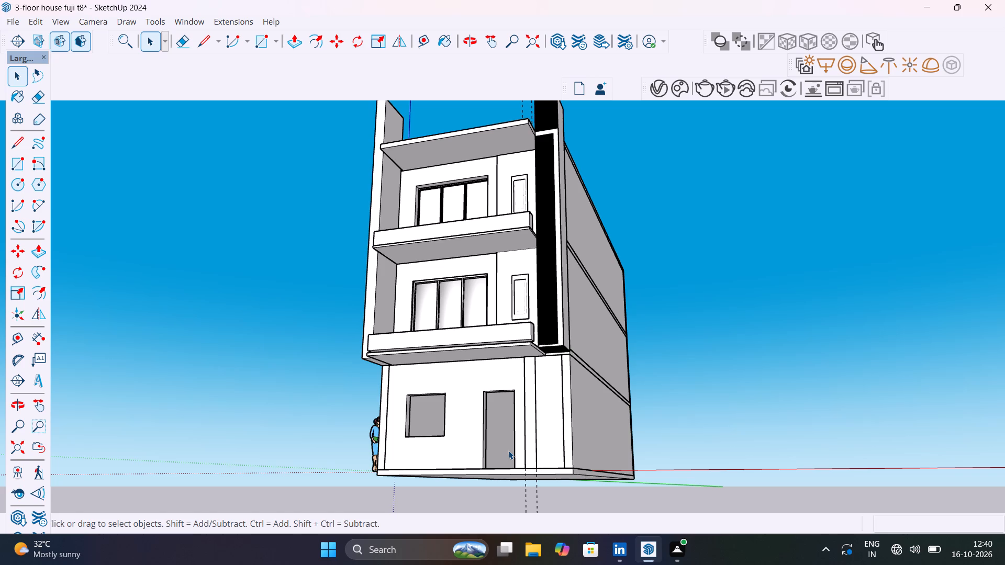
Move the lowest balcony's parapet down about 2 11/16" to rest on the balcony slab.
{"action": "scroll", "coordinate": [542, 364], "scroll_direction": "up", "scroll_amount": 9}
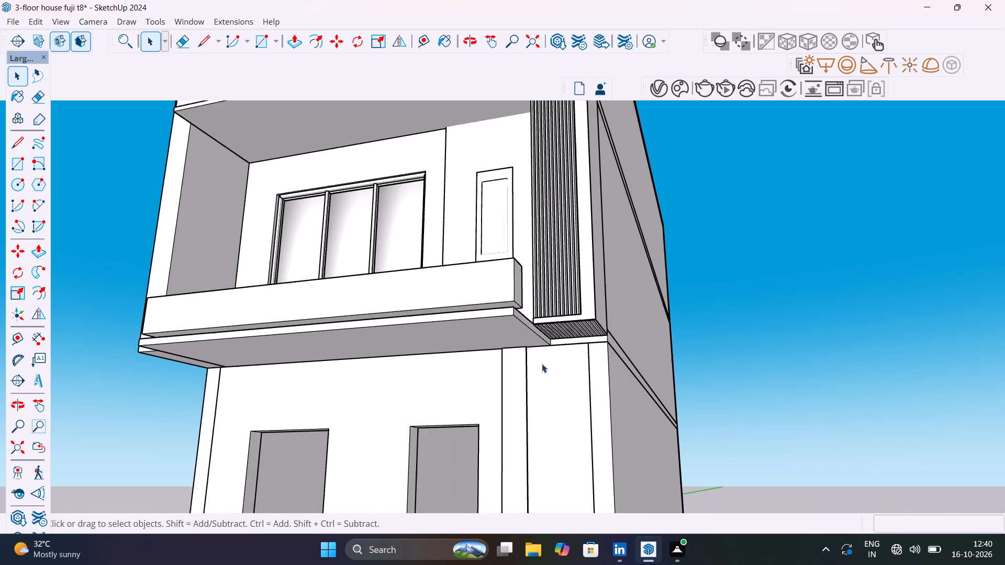
{"action": "scroll", "coordinate": [539, 354], "scroll_direction": "up", "scroll_amount": 4}
{"action": "middle_click_drag", "start_coordinate": [547, 364], "coordinate": [595, 448]}
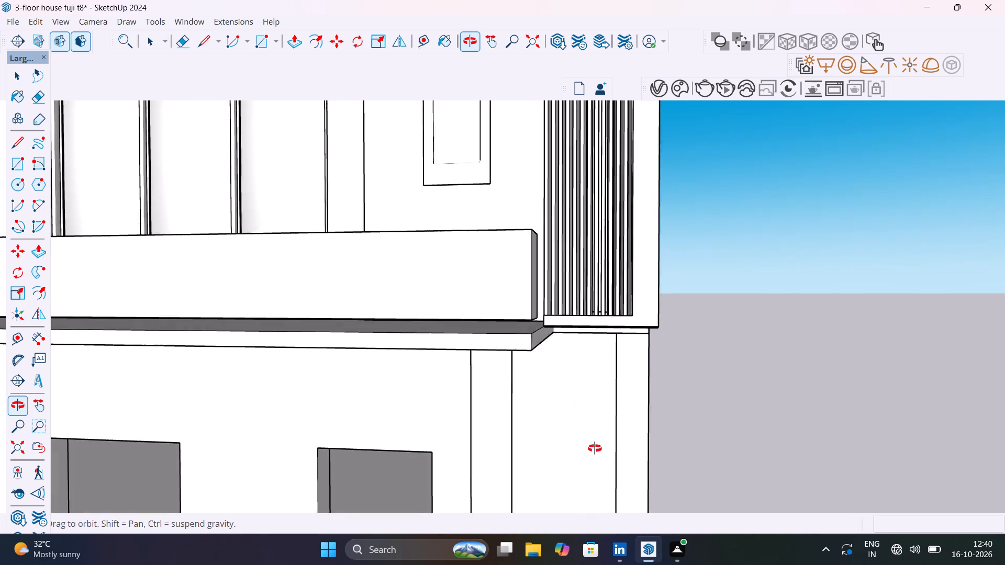
{"action": "middle_click_drag", "start_coordinate": [595, 448], "coordinate": [331, 476]}
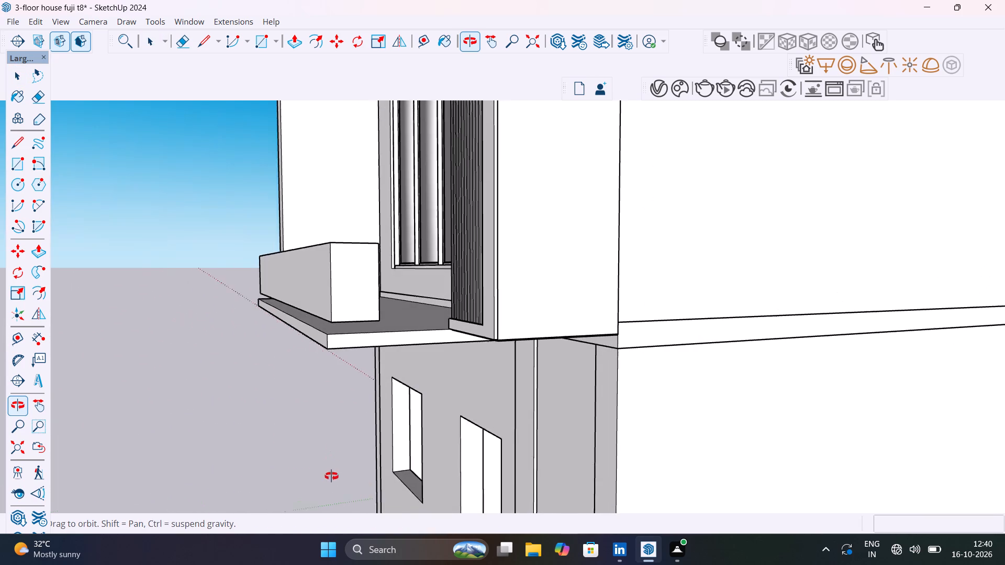
{"action": "middle_click_drag", "start_coordinate": [331, 476], "coordinate": [332, 477]}
{"action": "left_click", "coordinate": [350, 289]}
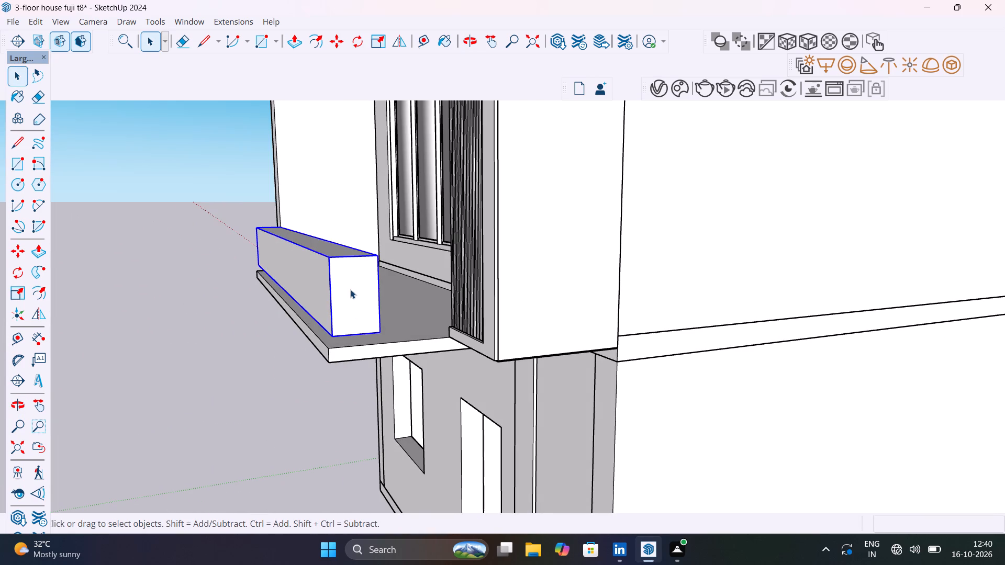
{"action": "key", "text": "m"}
{"action": "left_click", "coordinate": [331, 334]}
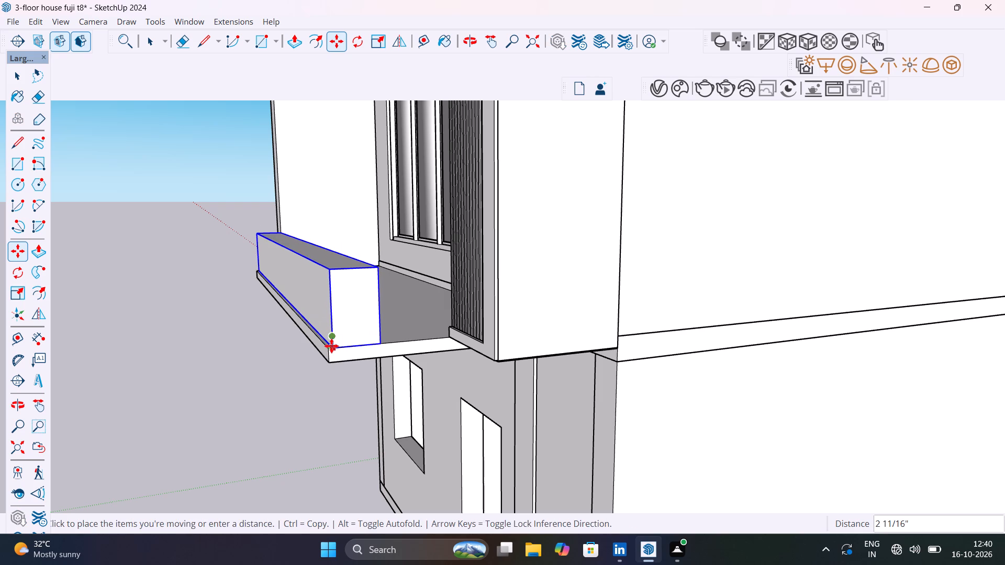
{"action": "scroll", "coordinate": [331, 346], "scroll_direction": "up", "scroll_amount": 8}
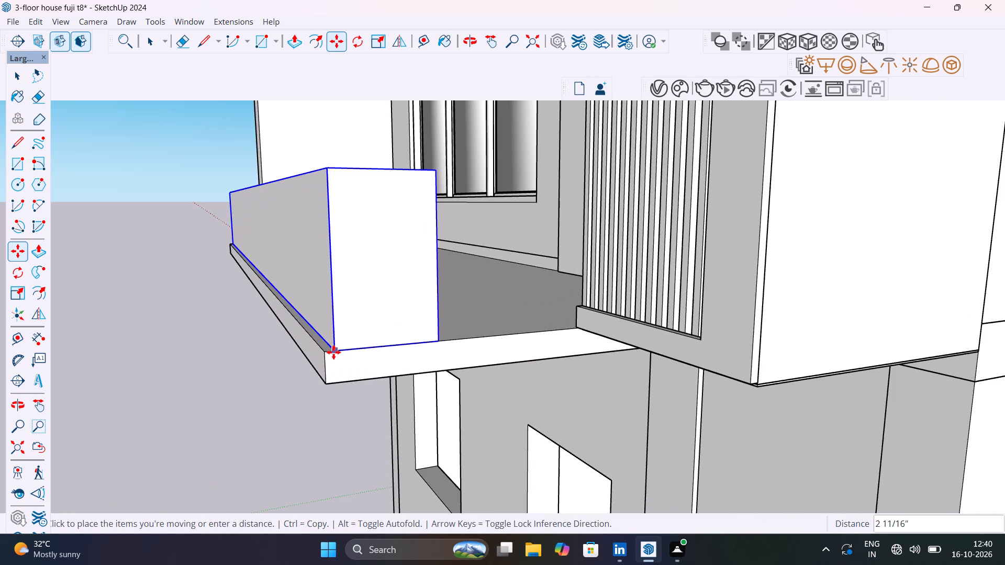
{"action": "left_click", "coordinate": [333, 352]}
{"action": "key", "text": "space"}
Examine how the upper balcony's parapet meets its slab, and check the lower balcony and ground-floor facade from several angles.
{"action": "scroll", "coordinate": [352, 363], "scroll_direction": "down", "scroll_amount": 20}
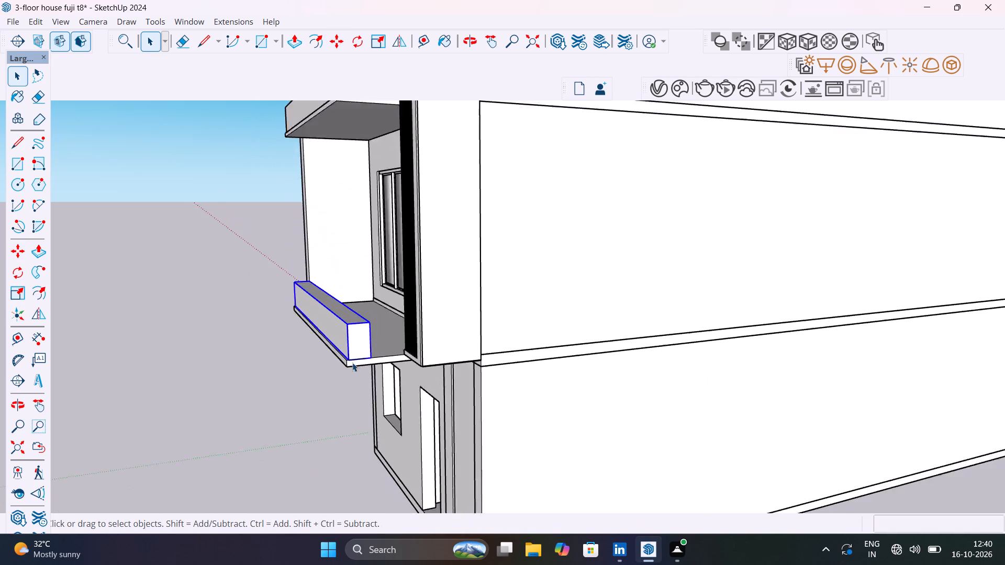
{"action": "middle_click_drag", "start_coordinate": [355, 164], "coordinate": [375, 260]}
{"action": "scroll", "coordinate": [345, 210], "scroll_direction": "up", "scroll_amount": 9}
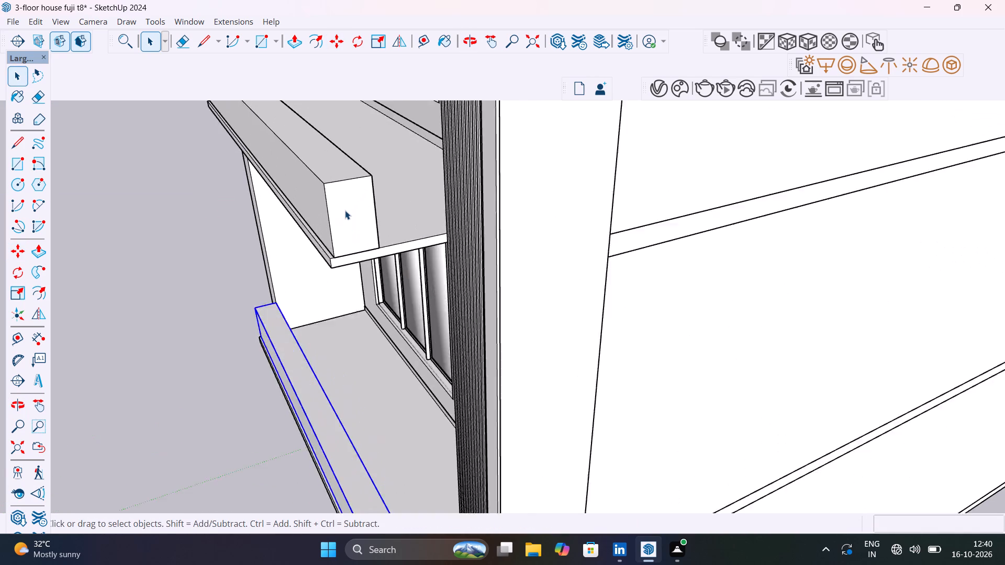
{"action": "scroll", "coordinate": [345, 210], "scroll_direction": "up", "scroll_amount": 14}
{"action": "middle_click_drag", "start_coordinate": [362, 291], "coordinate": [430, 202]}
{"action": "scroll", "coordinate": [362, 291], "scroll_direction": "up", "scroll_amount": 1}
{"action": "scroll", "coordinate": [430, 202], "scroll_direction": "up", "scroll_amount": 1}
{"action": "scroll", "coordinate": [430, 202], "scroll_direction": "down", "scroll_amount": 10}
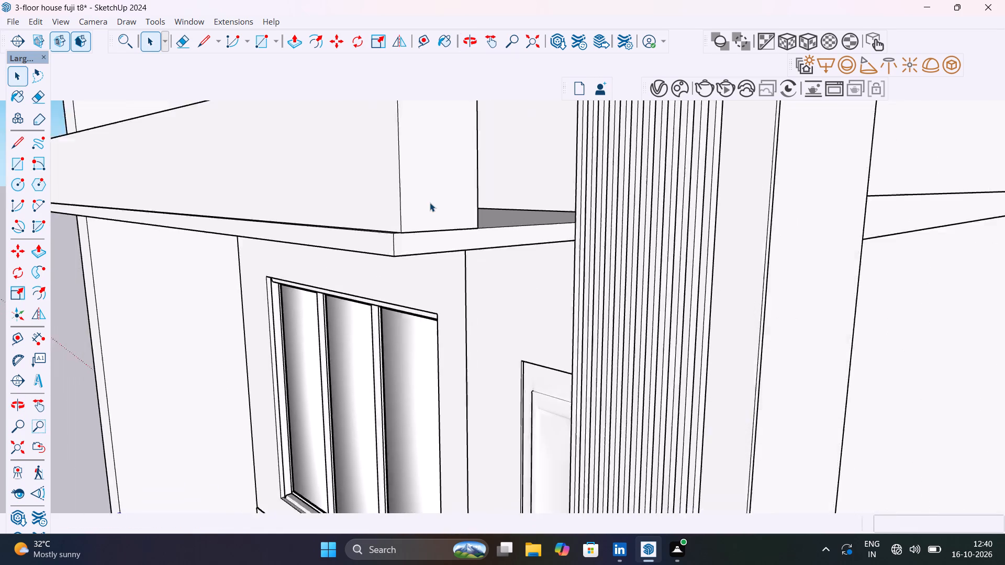
{"action": "scroll", "coordinate": [430, 202], "scroll_direction": "down", "scroll_amount": 10}
{"action": "left_click", "coordinate": [207, 286]}
{"action": "scroll", "coordinate": [354, 393], "scroll_direction": "down", "scroll_amount": 1}
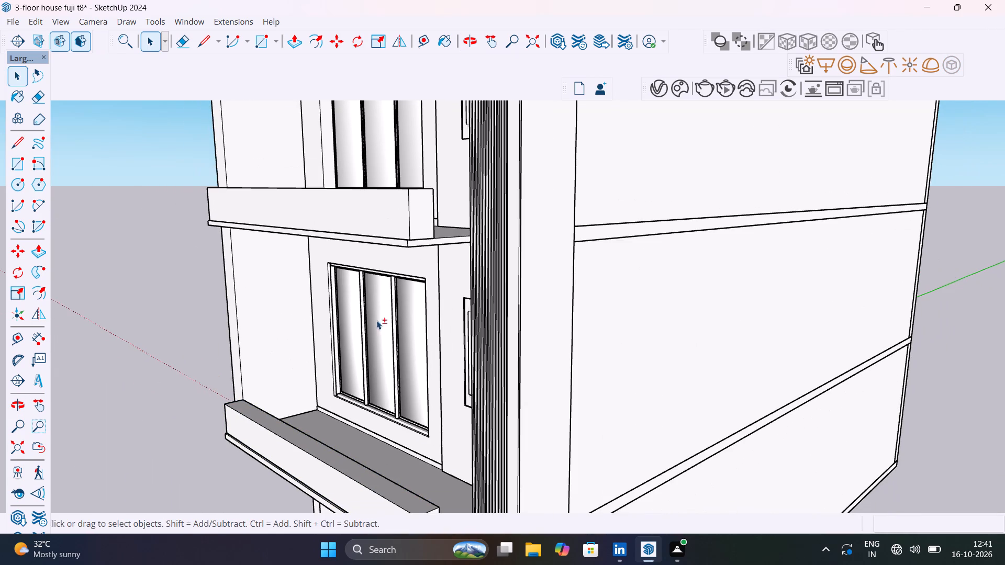
{"action": "middle_click_drag", "start_coordinate": [429, 334], "coordinate": [431, 173], "text": "shift"}
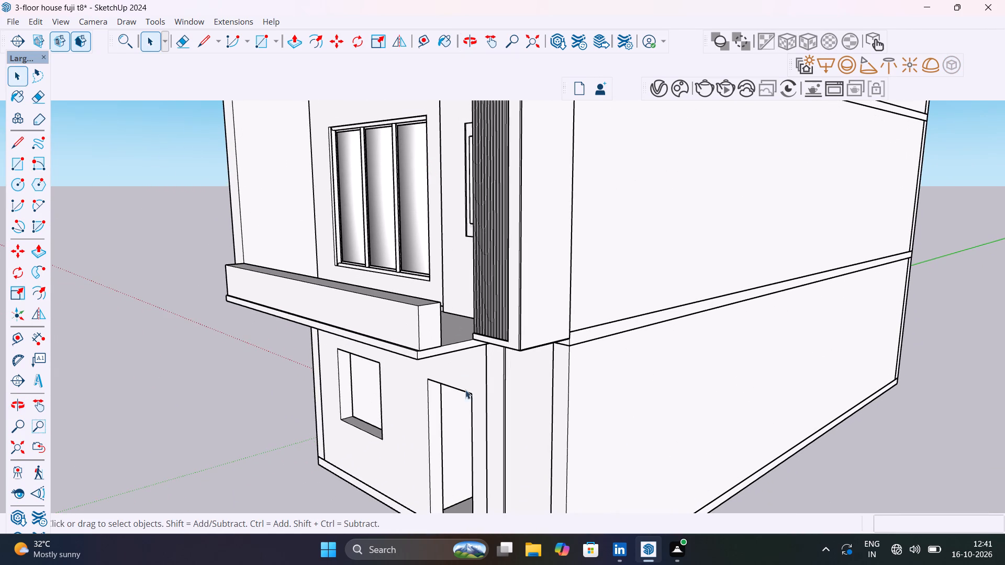
{"action": "middle_click_drag", "start_coordinate": [472, 435], "coordinate": [433, 261], "text": "shift"}
{"action": "scroll", "coordinate": [433, 261], "scroll_direction": "up", "scroll_amount": 1, "text": "shift"}
{"action": "middle_click_drag", "start_coordinate": [433, 261], "coordinate": [450, 367], "text": "shift"}
{"action": "scroll", "coordinate": [412, 247], "scroll_direction": "up", "scroll_amount": 6}
{"action": "middle_click_drag", "start_coordinate": [490, 299], "coordinate": [534, 263]}
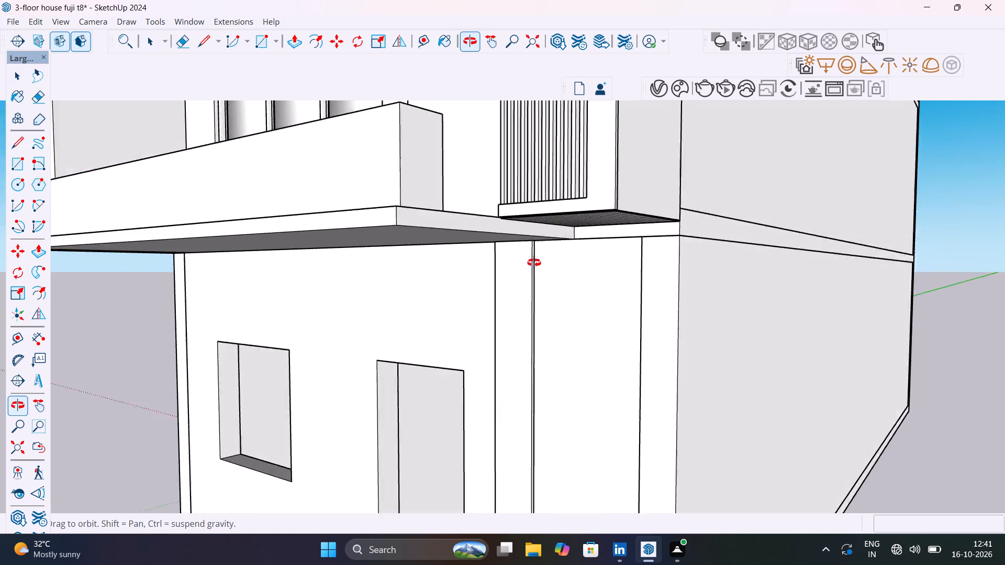
{"action": "middle_click_drag", "start_coordinate": [534, 263], "coordinate": [638, 210]}
{"action": "scroll", "coordinate": [638, 210], "scroll_direction": "down", "scroll_amount": 4}
{"action": "scroll", "coordinate": [641, 264], "scroll_direction": "down", "scroll_amount": 6}
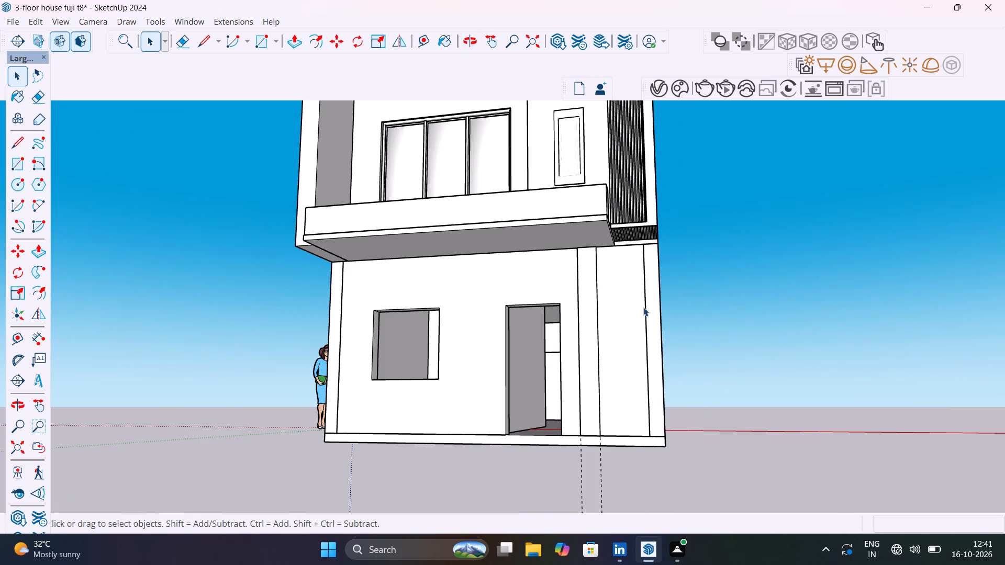
Draw a ground rectangle about 2'5" by 1'11" in front of the base, starting at the raised strip's outer guide line.
{"action": "middle_click_drag", "start_coordinate": [643, 307], "coordinate": [672, 409]}
{"action": "scroll", "coordinate": [578, 393], "scroll_direction": "up", "scroll_amount": 5}
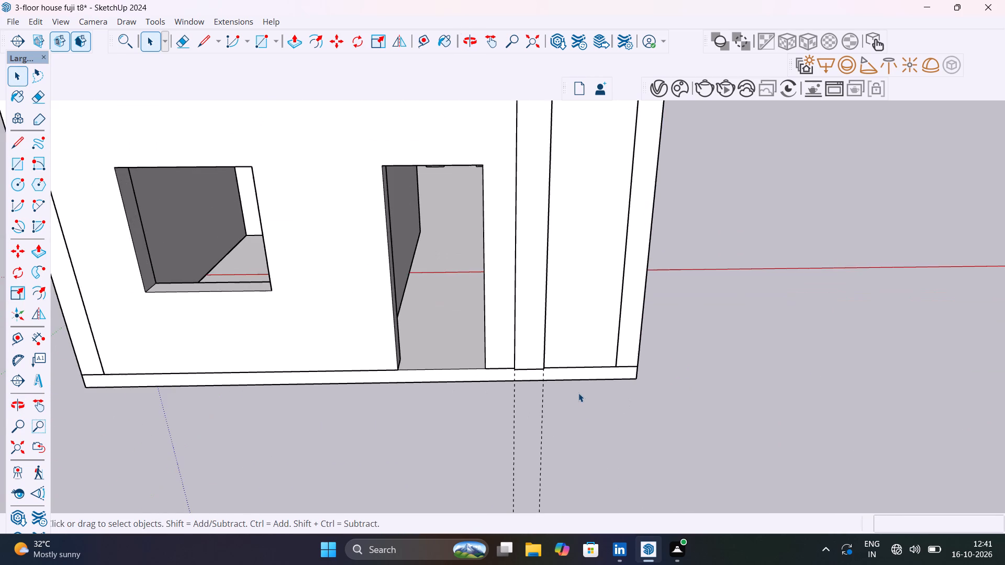
{"action": "scroll", "coordinate": [578, 393], "scroll_direction": "up", "scroll_amount": 5}
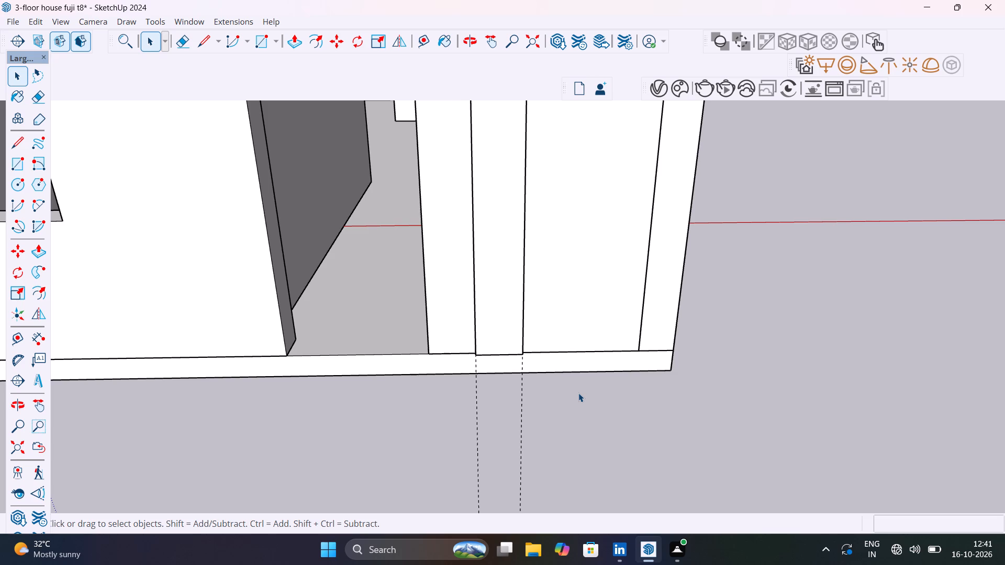
{"action": "key", "text": "r"}
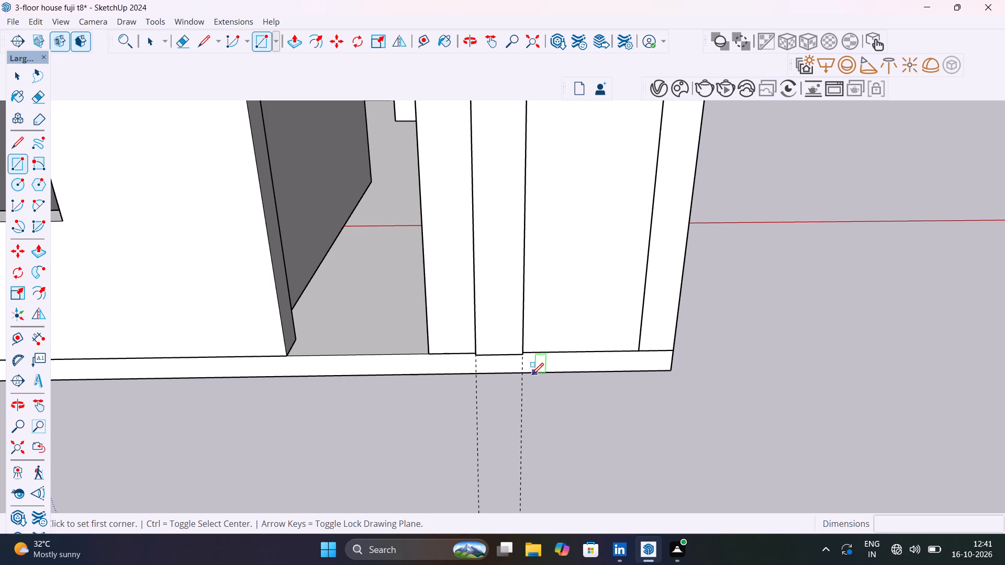
{"action": "left_click", "coordinate": [524, 375]}
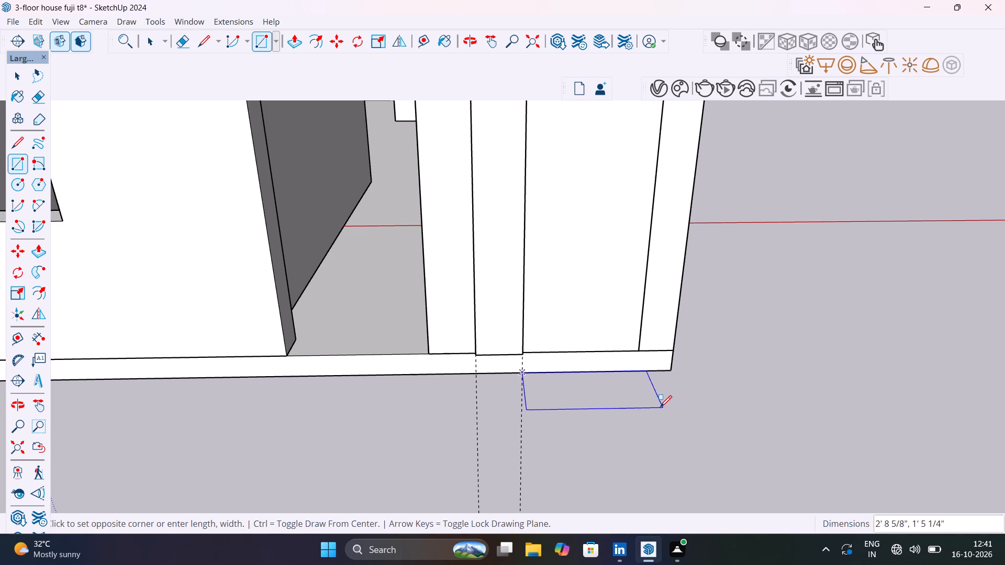
{"action": "scroll", "coordinate": [648, 397], "scroll_direction": "down", "scroll_amount": 7}
{"action": "middle_click_drag", "start_coordinate": [645, 397], "coordinate": [618, 345]}
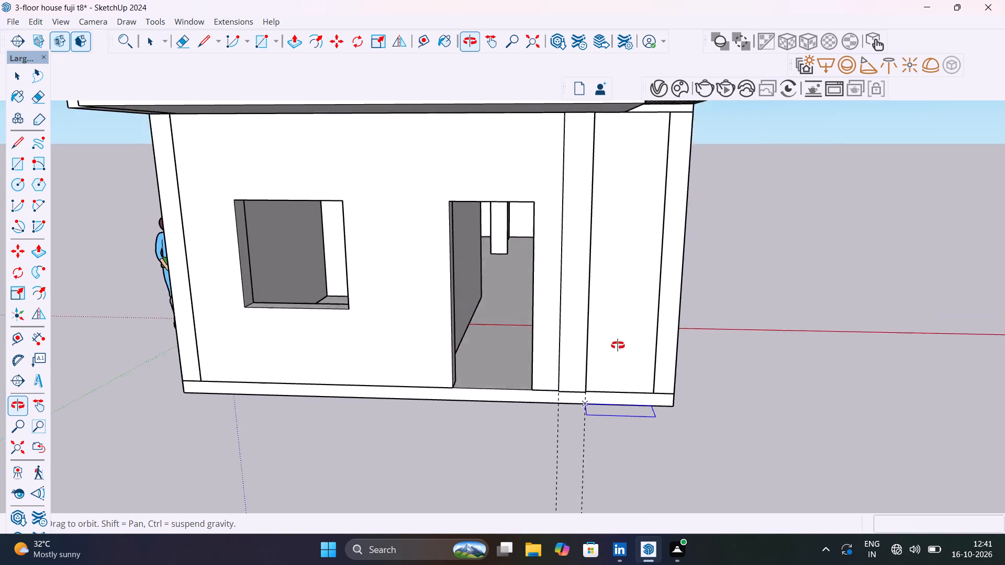
{"action": "middle_click_drag", "start_coordinate": [618, 345], "coordinate": [624, 365]}
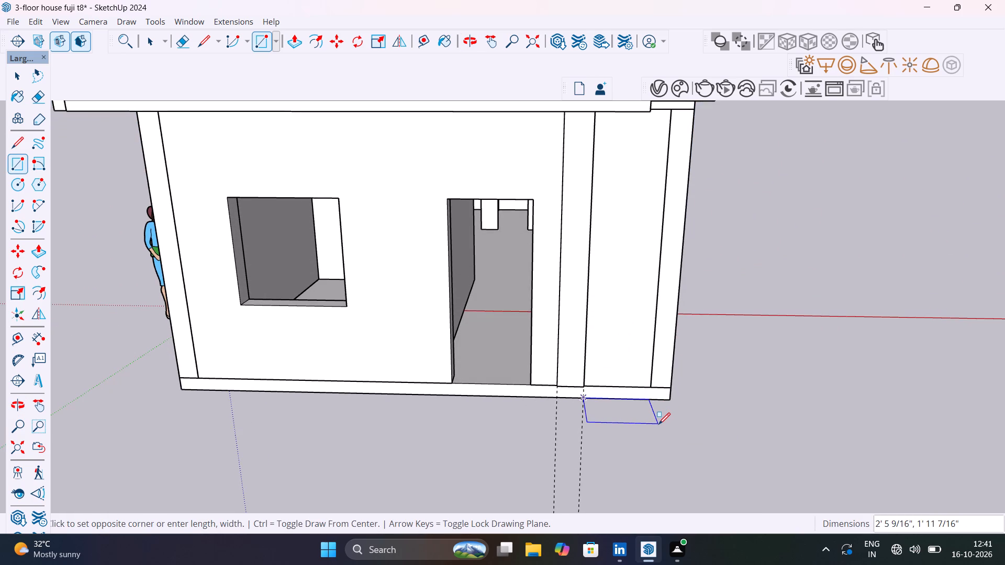
{"action": "middle_click_drag", "start_coordinate": [658, 424], "coordinate": [662, 491]}
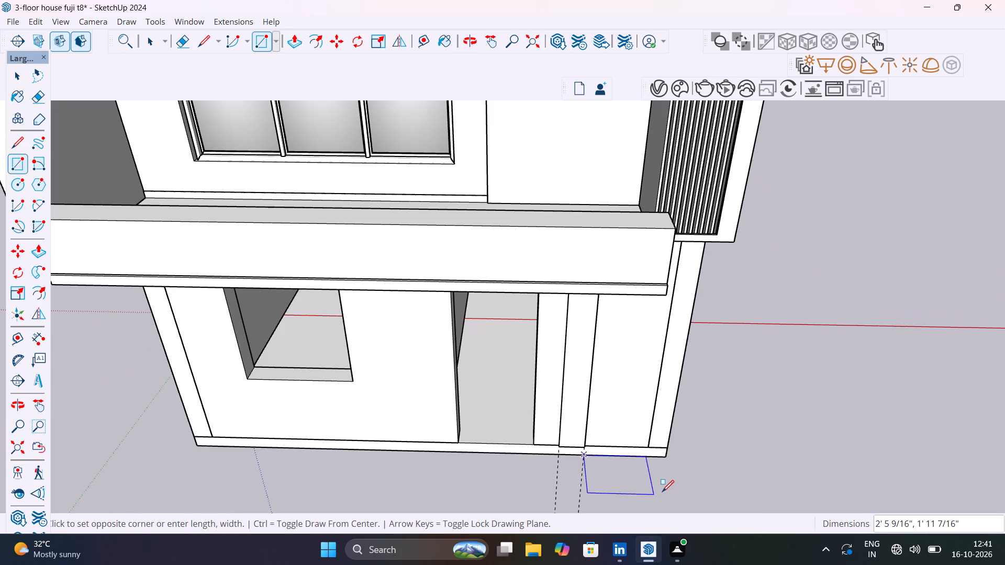
{"action": "left_click", "coordinate": [662, 492]}
{"action": "key", "text": "space"}
Push/pull the new ground rectangle up 0.1" into a thin slab.
{"action": "middle_click_drag", "start_coordinate": [723, 466], "coordinate": [814, 421]}
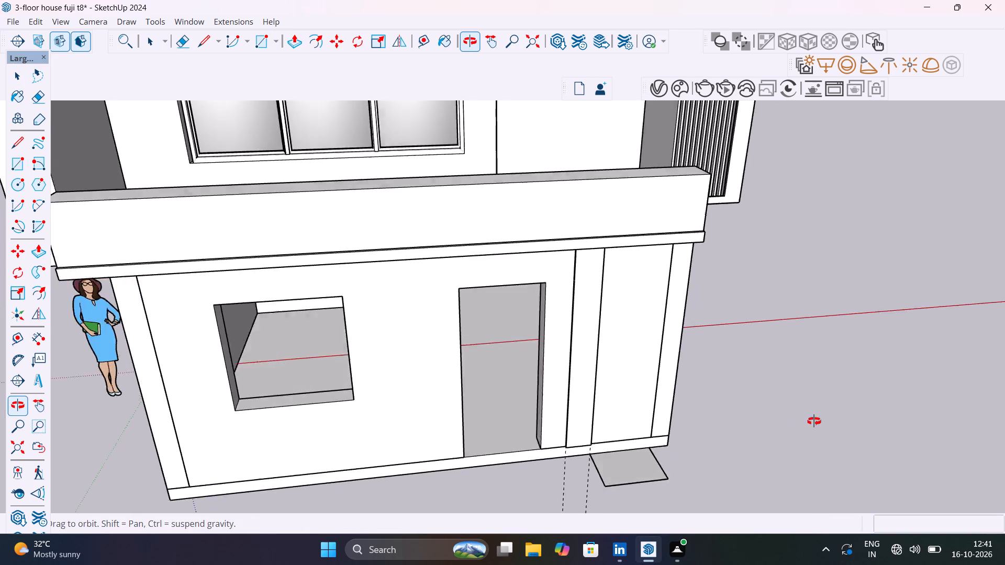
{"action": "middle_click_drag", "start_coordinate": [814, 421], "coordinate": [933, 392]}
{"action": "scroll", "coordinate": [646, 431], "scroll_direction": "down", "scroll_amount": 7}
{"action": "middle_click_drag", "start_coordinate": [648, 434], "coordinate": [383, 361]}
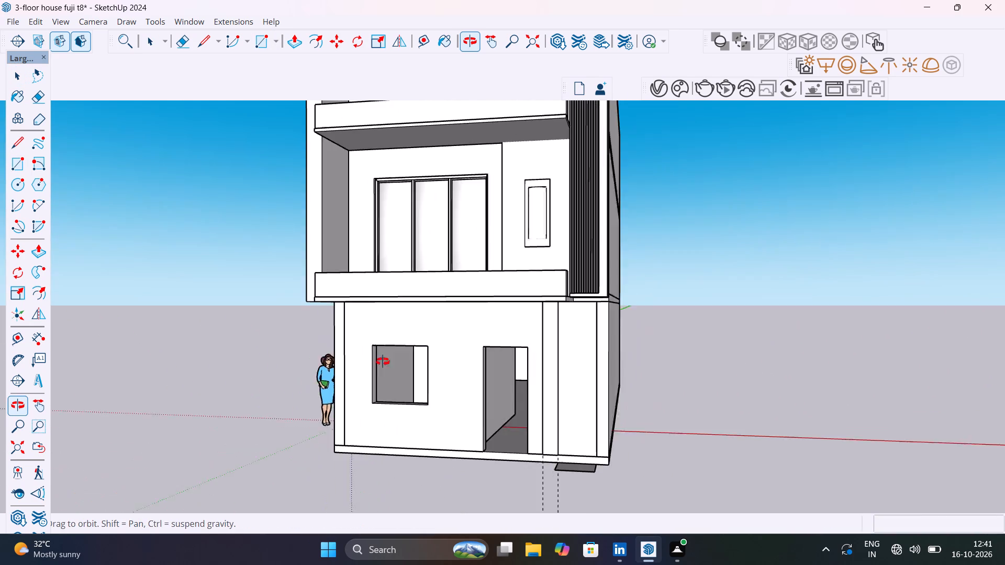
{"action": "middle_click_drag", "start_coordinate": [383, 361], "coordinate": [375, 336]}
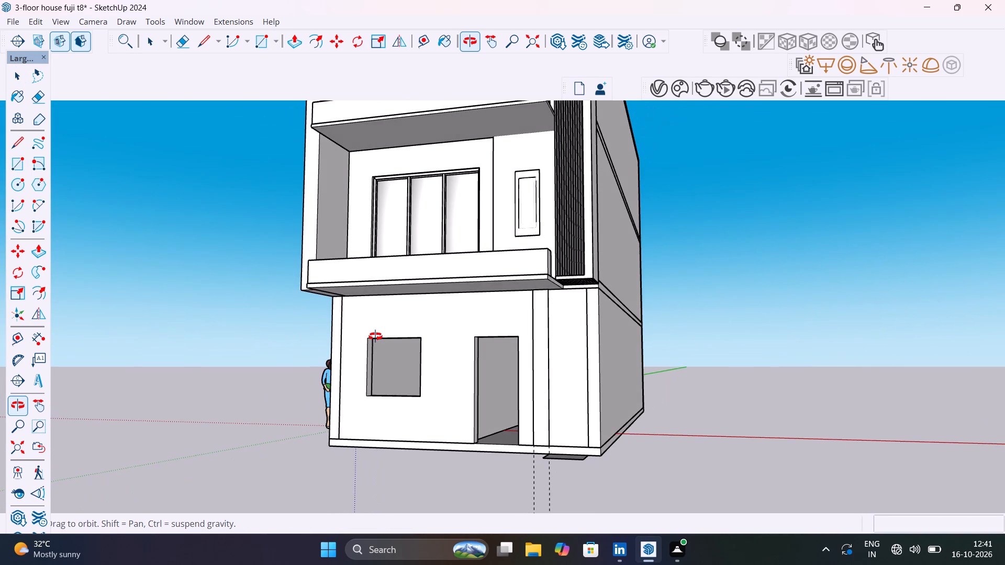
{"action": "middle_click_drag", "start_coordinate": [375, 336], "coordinate": [376, 336]}
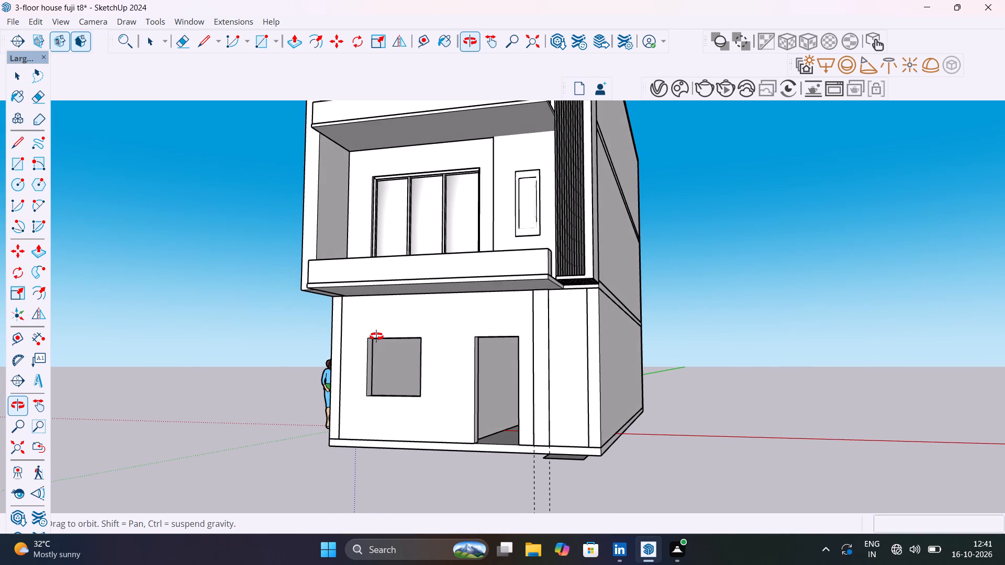
{"action": "middle_click_drag", "start_coordinate": [376, 336], "coordinate": [523, 447]}
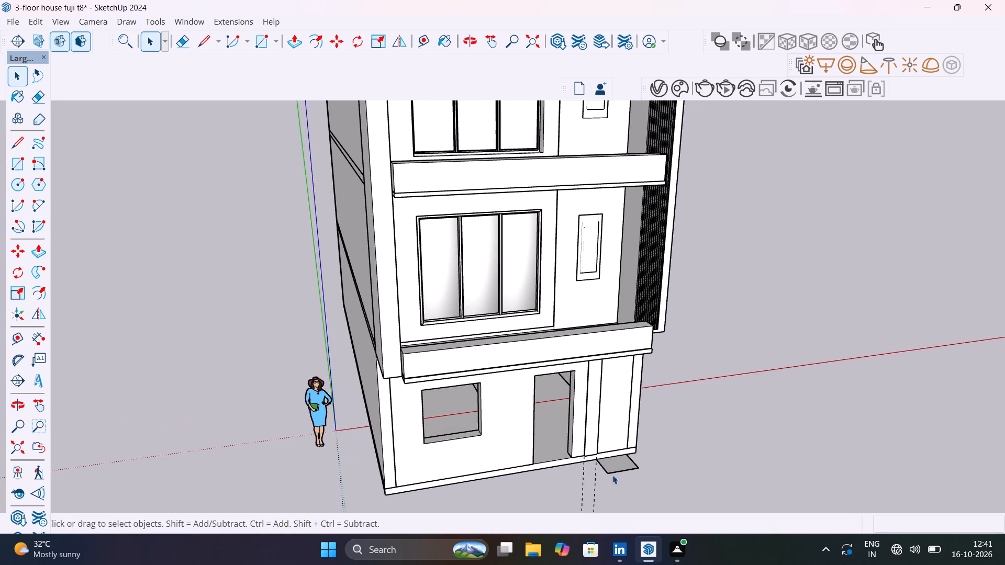
{"action": "scroll", "coordinate": [634, 476], "scroll_direction": "up", "scroll_amount": 10}
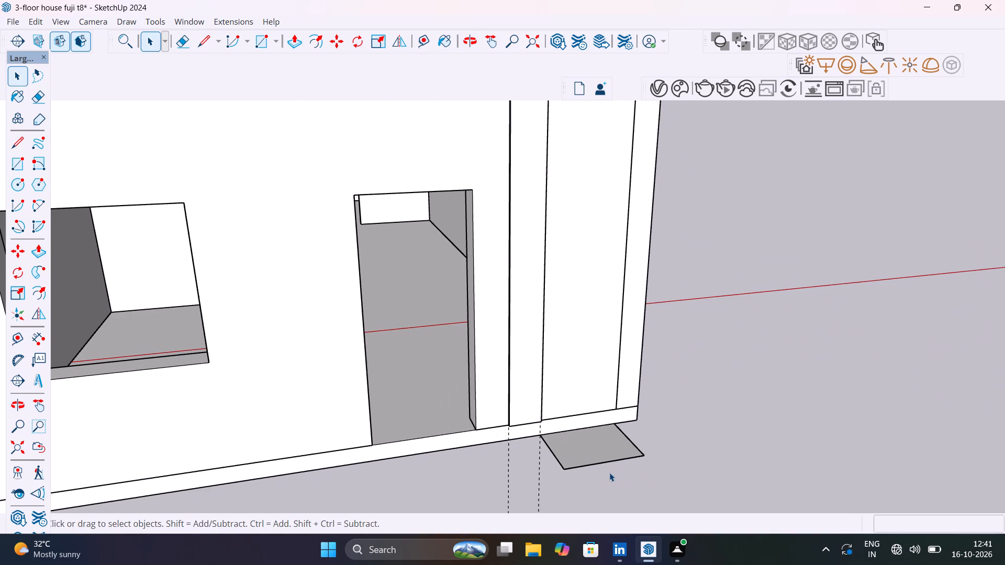
{"action": "middle_click_drag", "start_coordinate": [609, 472], "coordinate": [590, 430], "text": "shift"}
{"action": "scroll", "coordinate": [590, 430], "scroll_direction": "up", "scroll_amount": 10}
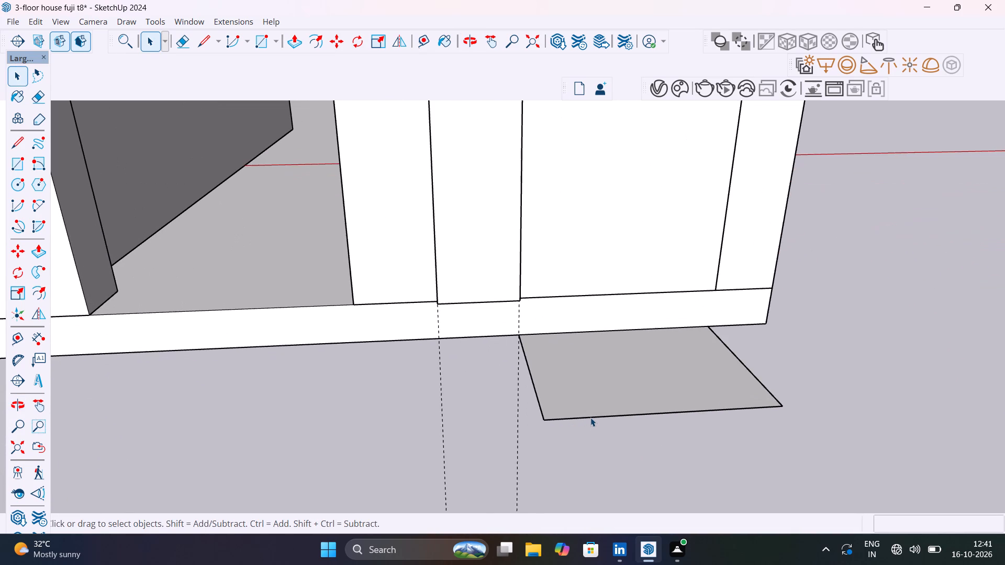
{"action": "left_click", "coordinate": [598, 401]}
{"action": "key", "text": "p"}
{"action": "left_click", "coordinate": [598, 401]}
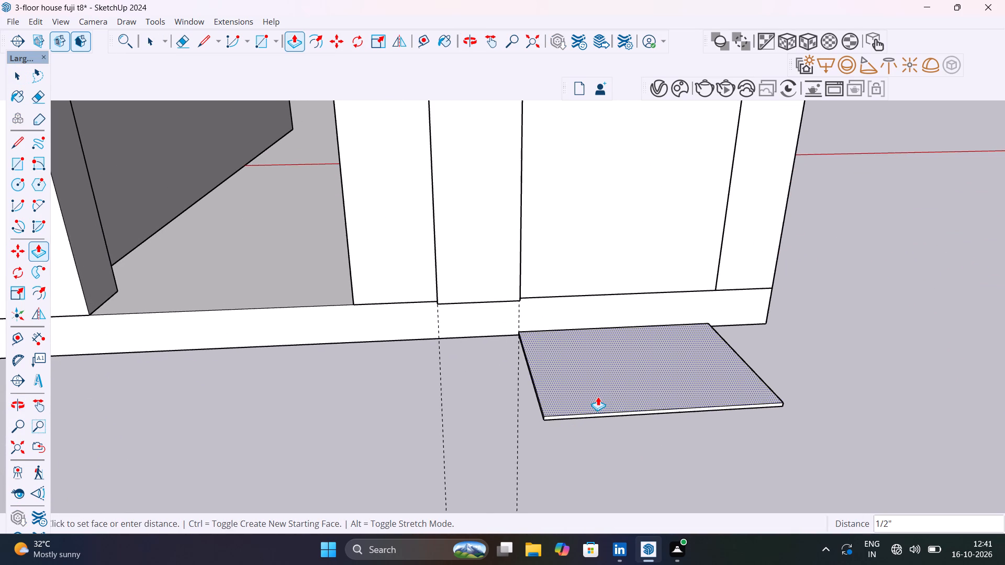
{"action": "type", "text": "0.1\""}
{"action": "key", "text": "Return"}
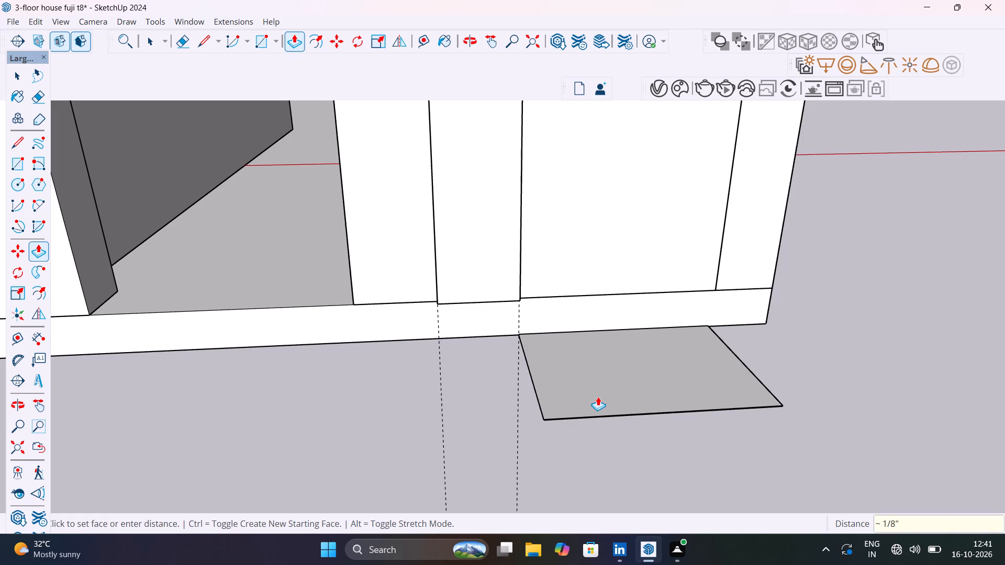
{"action": "key", "text": "space"}
Make the whole thin ground slab a group.
{"action": "scroll", "coordinate": [553, 410], "scroll_direction": "up", "scroll_amount": 11}
{"action": "middle_click_drag", "start_coordinate": [554, 426], "coordinate": [555, 436]}
{"action": "double_click", "coordinate": [555, 436]}
{"action": "left_click", "coordinate": [555, 436]}
{"action": "right_click", "coordinate": [555, 436]}
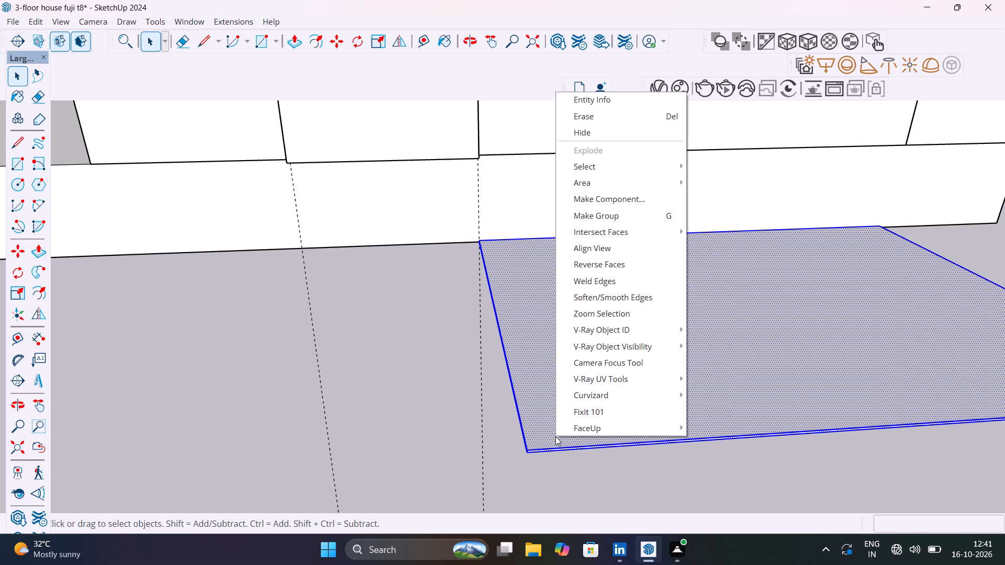
{"action": "left_click", "coordinate": [602, 220]}
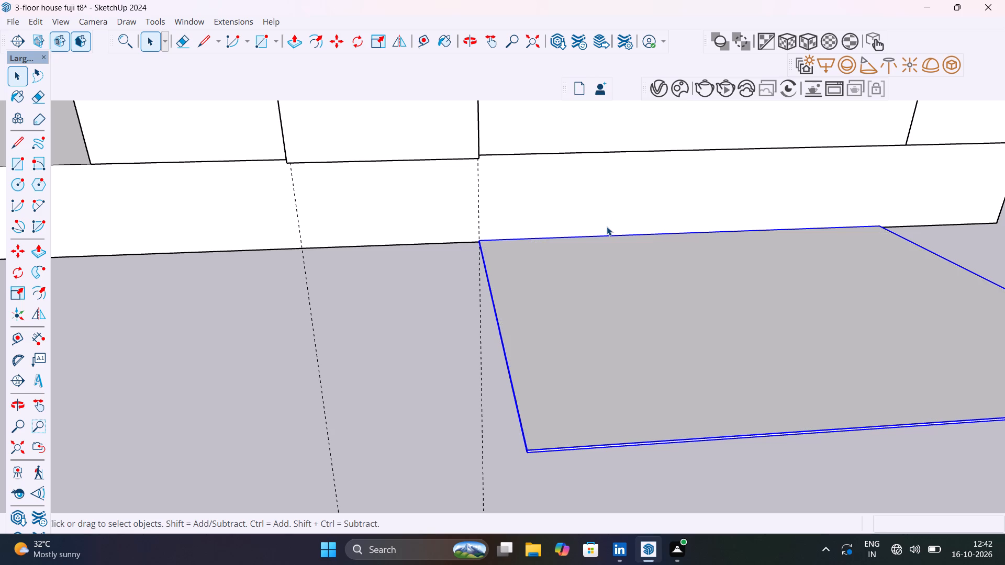
{"action": "scroll", "coordinate": [607, 227], "scroll_direction": "down", "scroll_amount": 9}
{"action": "left_click", "coordinate": [808, 262]}
Draw a narrow rectangle about 1 1/8" by 1'11 7/16" on the thin ground slab, along its edge at the outer guide line.
{"action": "middle_click_drag", "start_coordinate": [682, 256], "coordinate": [636, 355]}
{"action": "scroll", "coordinate": [636, 355], "scroll_direction": "down", "scroll_amount": 1}
{"action": "scroll", "coordinate": [594, 262], "scroll_direction": "up", "scroll_amount": 10}
{"action": "key", "text": "r"}
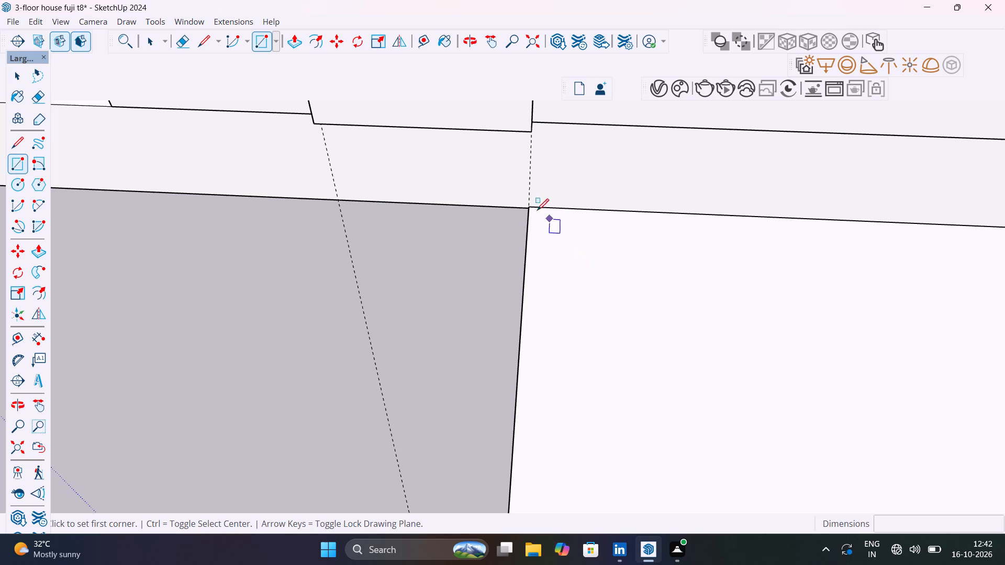
{"action": "left_click", "coordinate": [530, 207]}
{"action": "scroll", "coordinate": [533, 253], "scroll_direction": "down", "scroll_amount": 6}
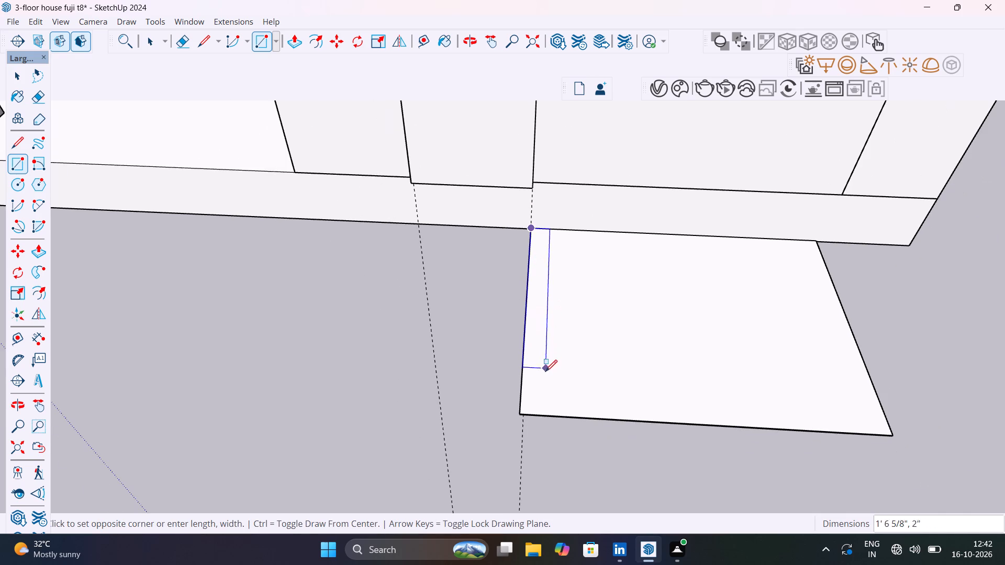
{"action": "left_click", "coordinate": [534, 414]}
{"action": "key", "text": "space"}
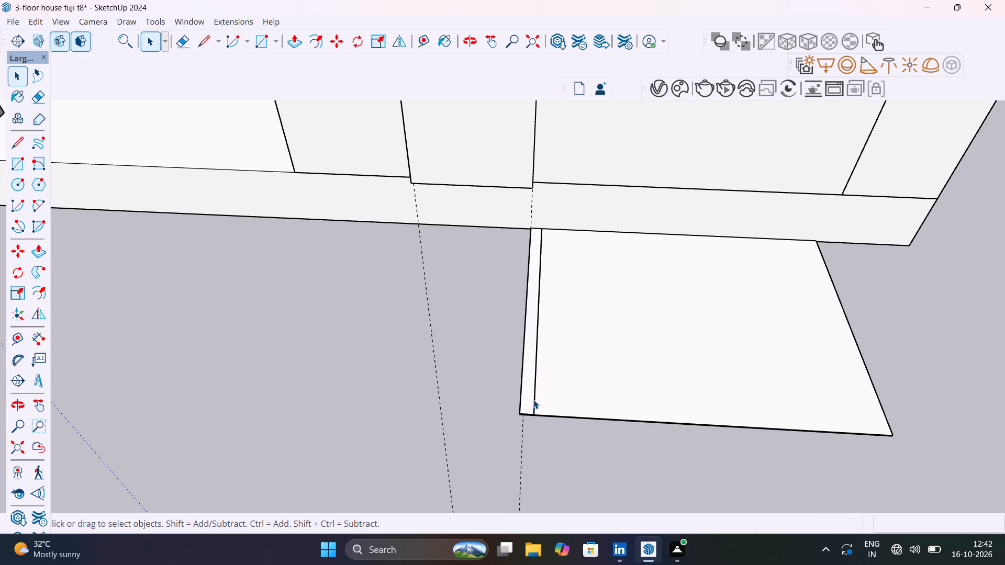
Make the narrow rectangle on the slab a component, keeping the default definition settings.
{"action": "triple_click", "coordinate": [530, 393]}
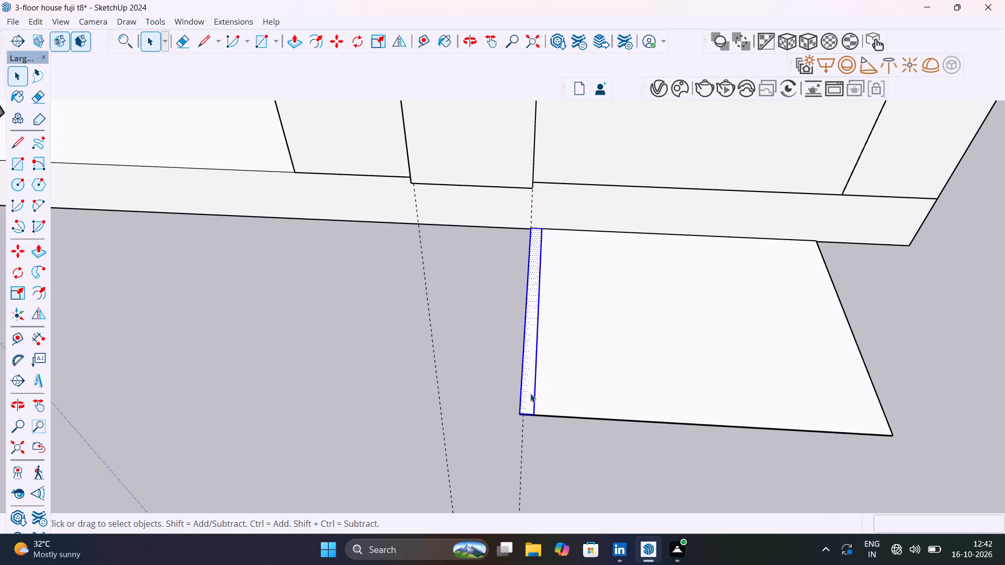
{"action": "right_click", "coordinate": [530, 393]}
{"action": "left_click", "coordinate": [590, 172]}
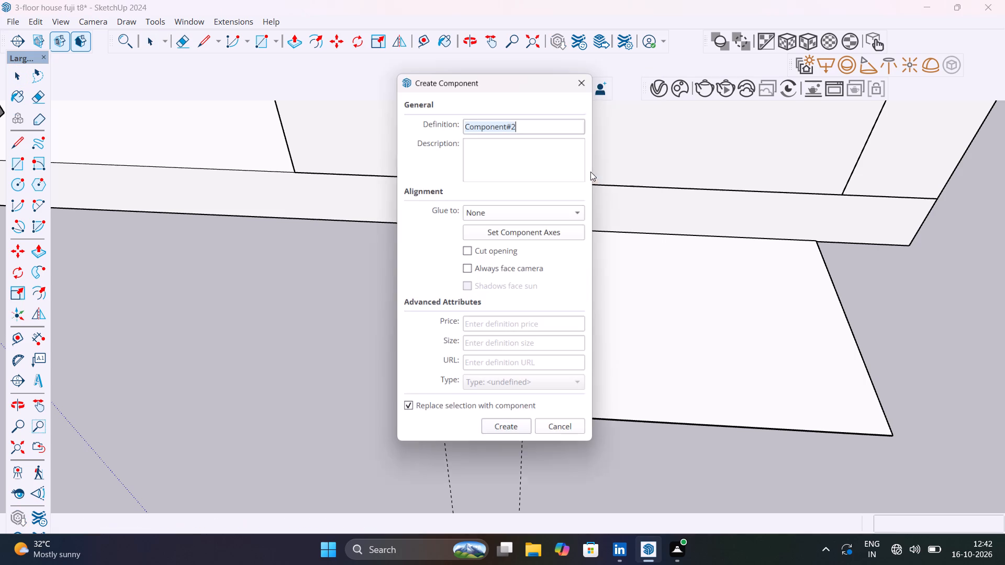
{"action": "left_click", "coordinate": [523, 432]}
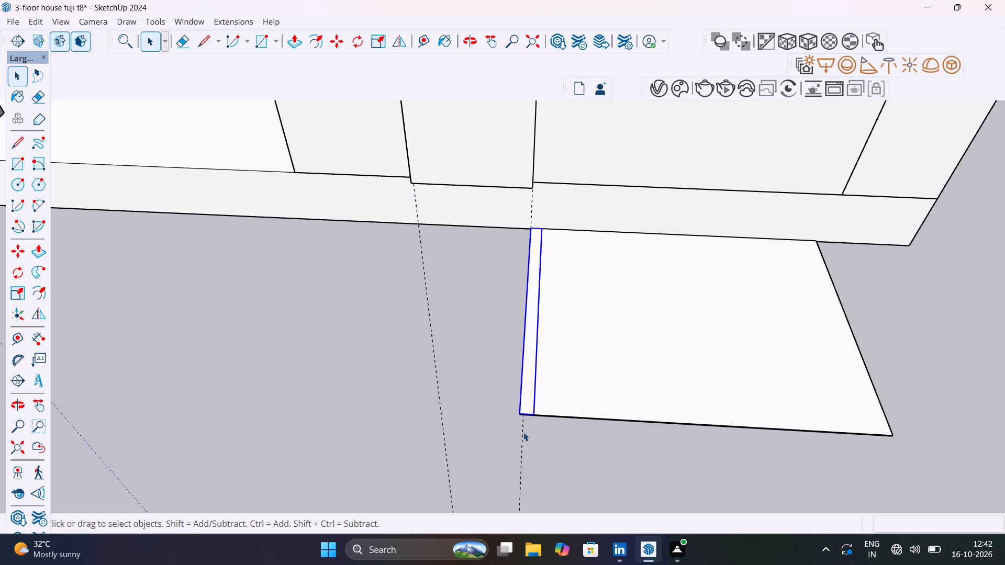
Copy the strip component about 2'4 7/16" to the slab's opposite edge and divide the span into 11 equal spacings of copies.
{"action": "key", "text": "m"}
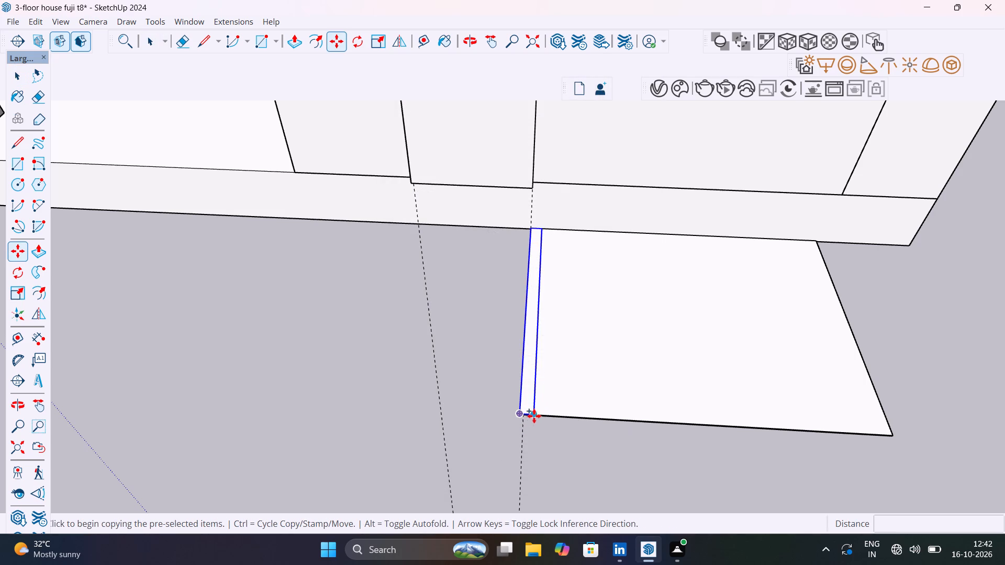
{"action": "left_click", "coordinate": [535, 416]}
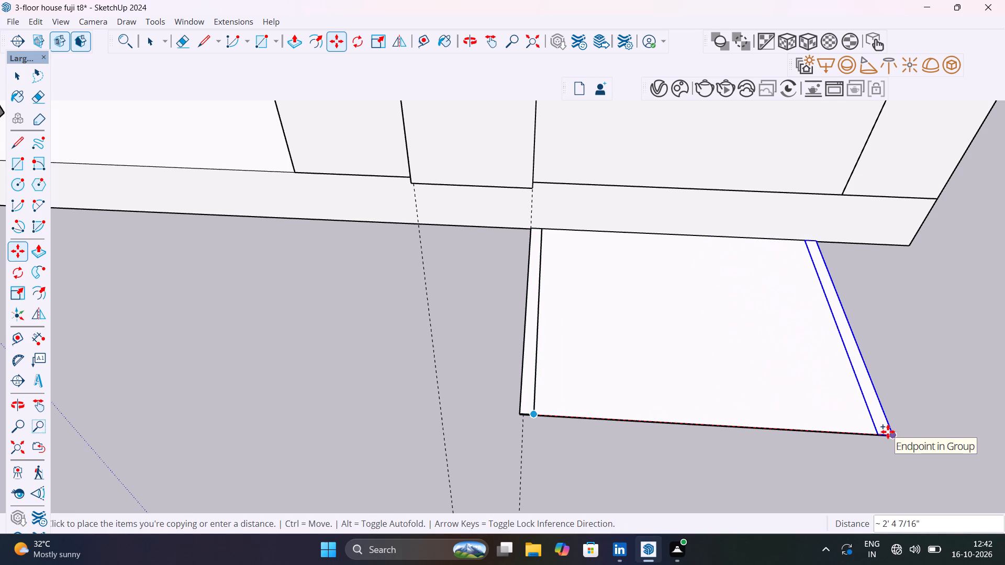
{"action": "left_click", "coordinate": [888, 432]}
{"action": "type", "text": "5/"}
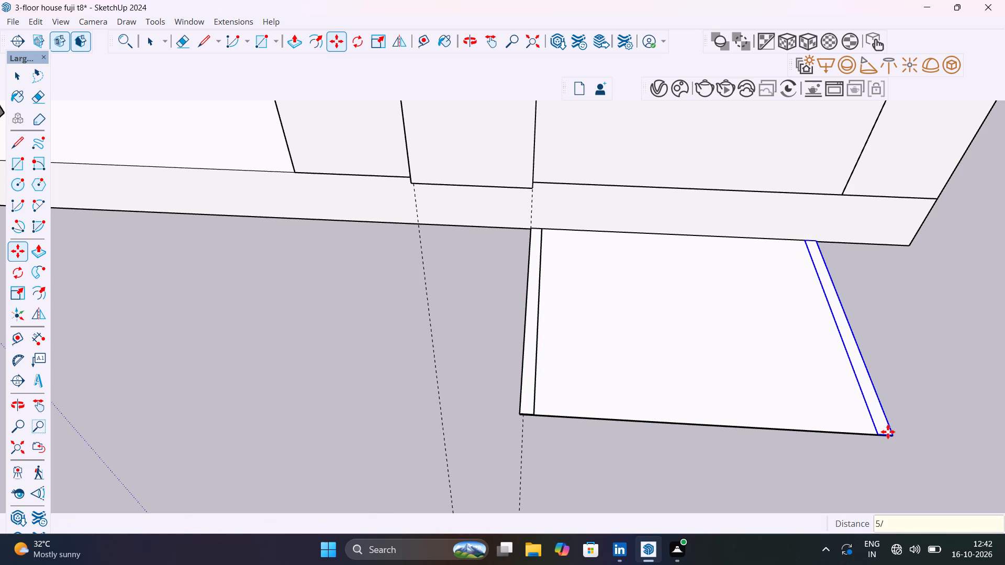
{"action": "key", "text": "Return"}
{"action": "type", "text": "6/"}
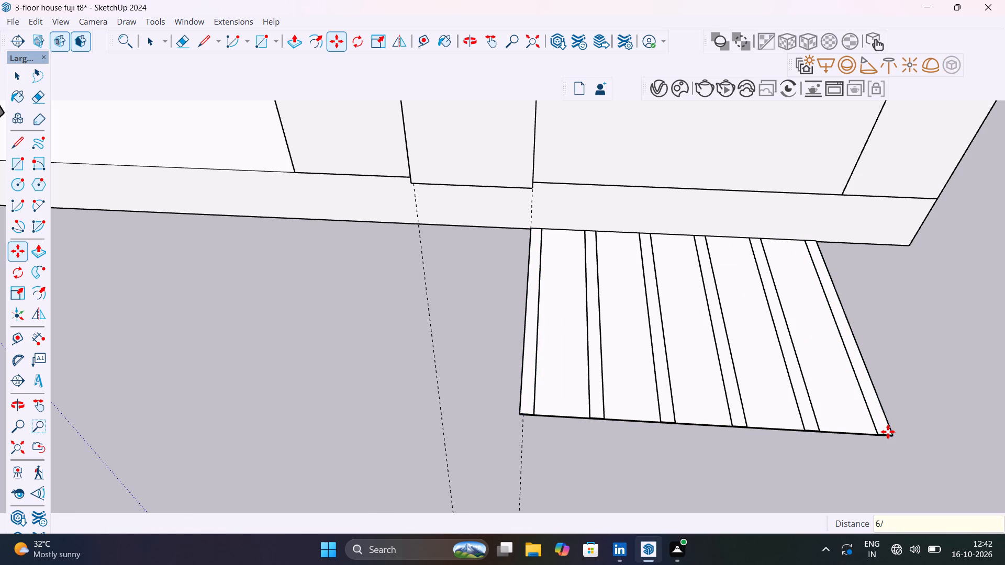
{"action": "key", "text": "Return"}
{"action": "type", "text": "10/"}
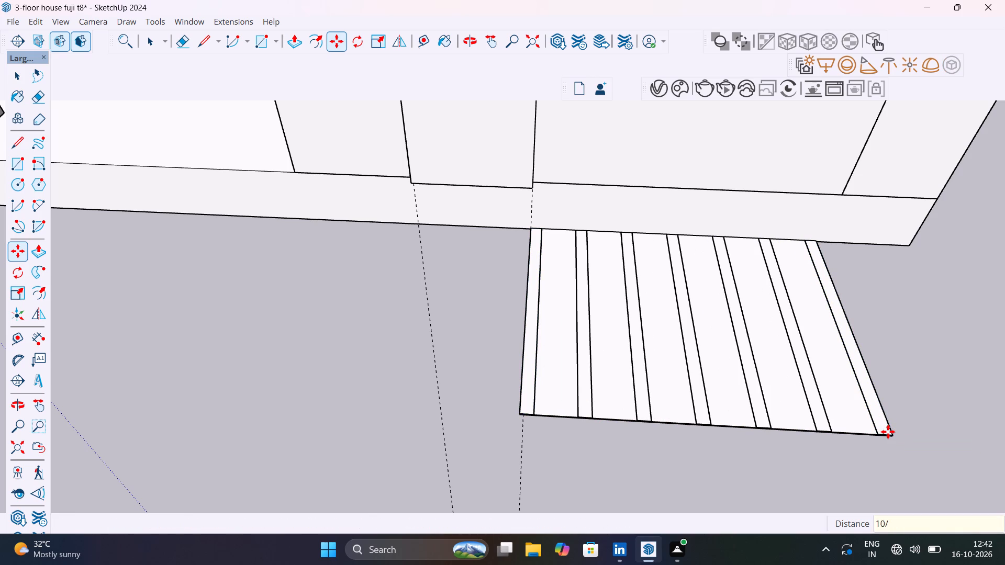
{"action": "key", "text": "Return"}
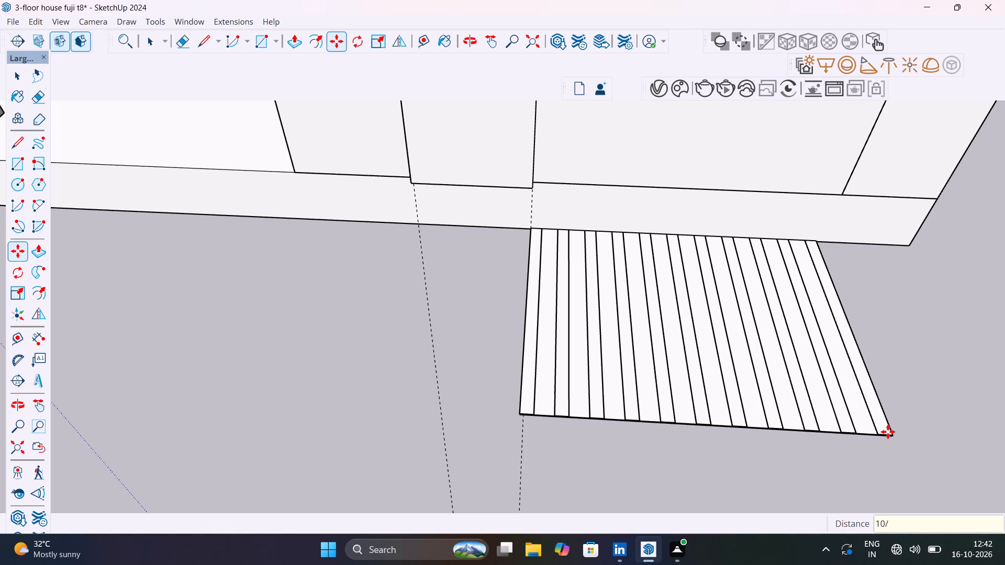
{"action": "type", "text": "11/"}
{"action": "key", "text": "Return"}
{"action": "key", "text": "space"}
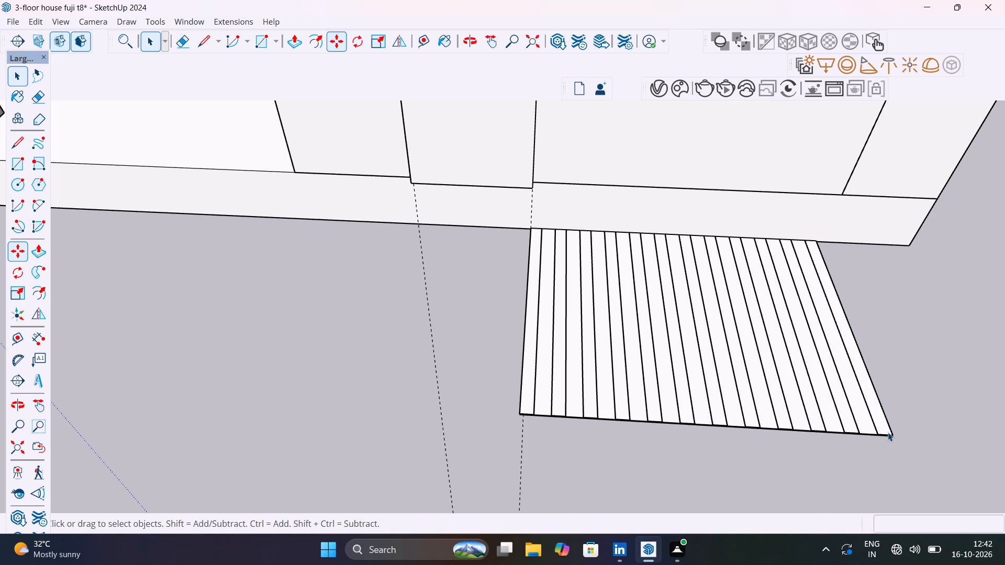
Inside the strip component, push/pull its face up about 10'5 7/8" to form full-height slats under the balcony, and exit the component.
{"action": "scroll", "coordinate": [657, 367], "scroll_direction": "down", "scroll_amount": 5}
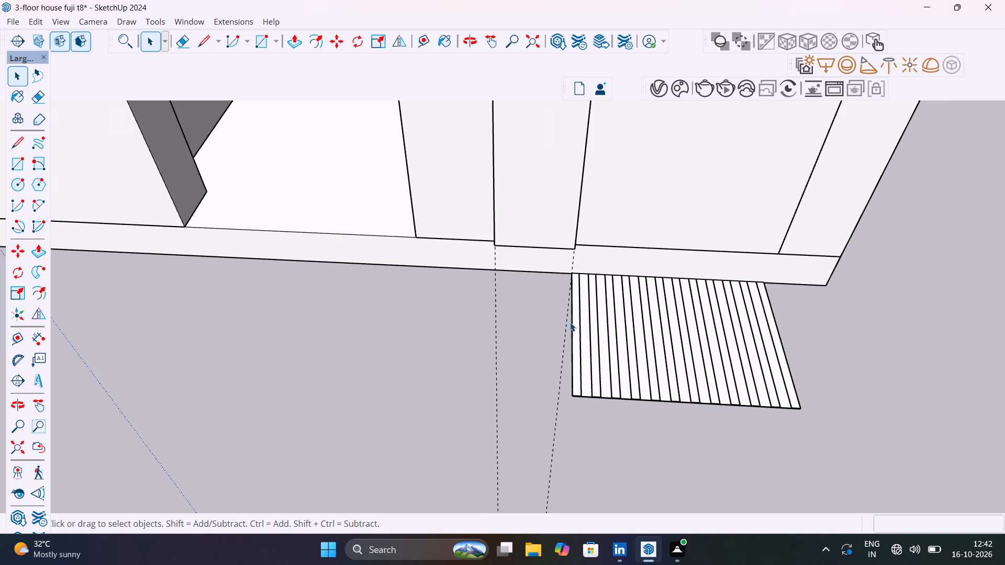
{"action": "scroll", "coordinate": [571, 322], "scroll_direction": "up", "scroll_amount": 9}
{"action": "left_click", "coordinate": [583, 332]}
{"action": "double_click", "coordinate": [583, 332]}
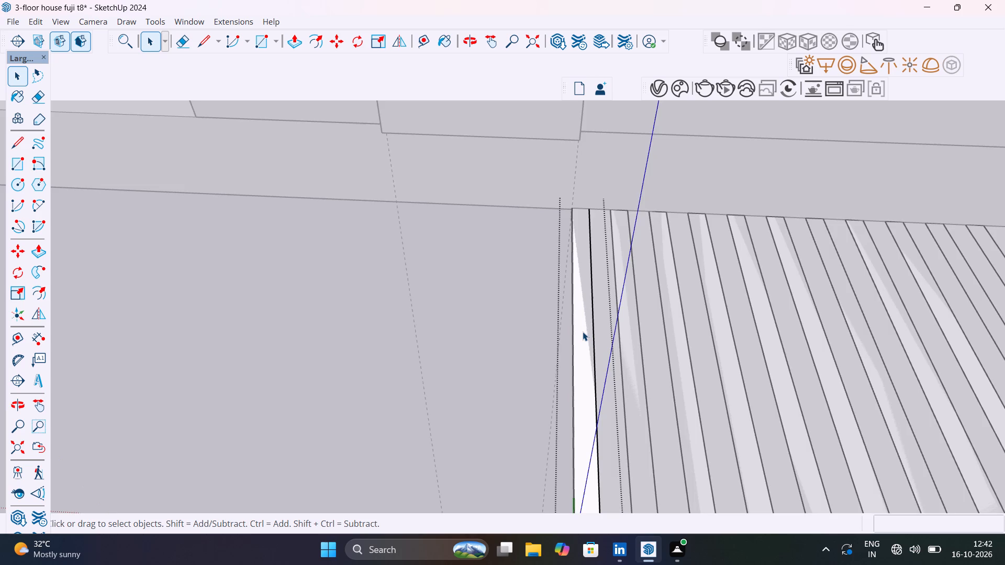
{"action": "key", "text": "p"}
{"action": "left_click", "coordinate": [583, 332]}
{"action": "scroll", "coordinate": [595, 284], "scroll_direction": "down", "scroll_amount": 15}
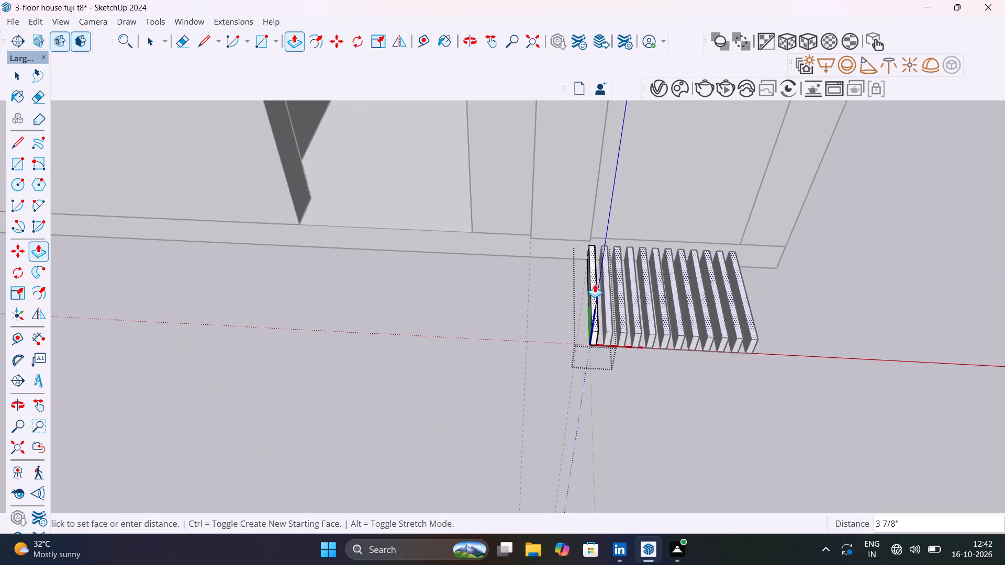
{"action": "scroll", "coordinate": [595, 284], "scroll_direction": "down", "scroll_amount": 6}
{"action": "scroll", "coordinate": [609, 225], "scroll_direction": "down", "scroll_amount": 4}
{"action": "middle_click_drag", "start_coordinate": [609, 225], "coordinate": [607, 303], "text": "shift"}
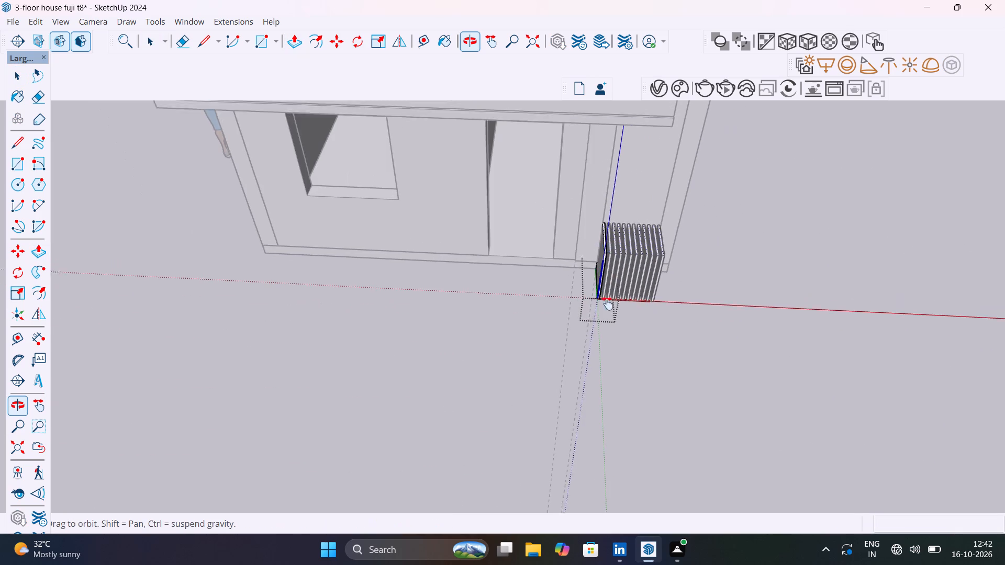
{"action": "middle_click_drag", "start_coordinate": [607, 303], "coordinate": [614, 197], "text": "shift"}
{"action": "scroll", "coordinate": [617, 187], "scroll_direction": "up", "scroll_amount": 4}
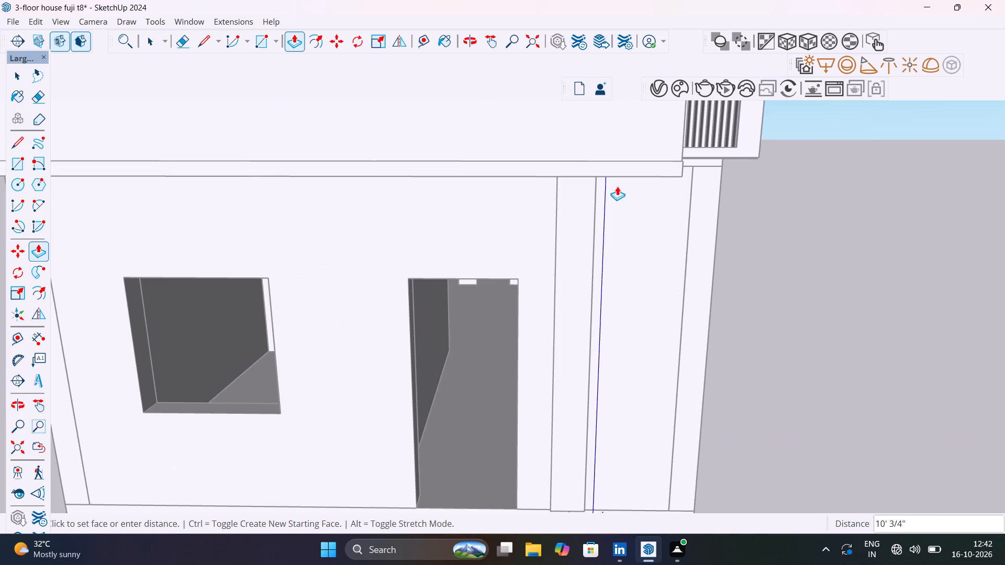
{"action": "middle_click_drag", "start_coordinate": [628, 186], "coordinate": [627, 107]}
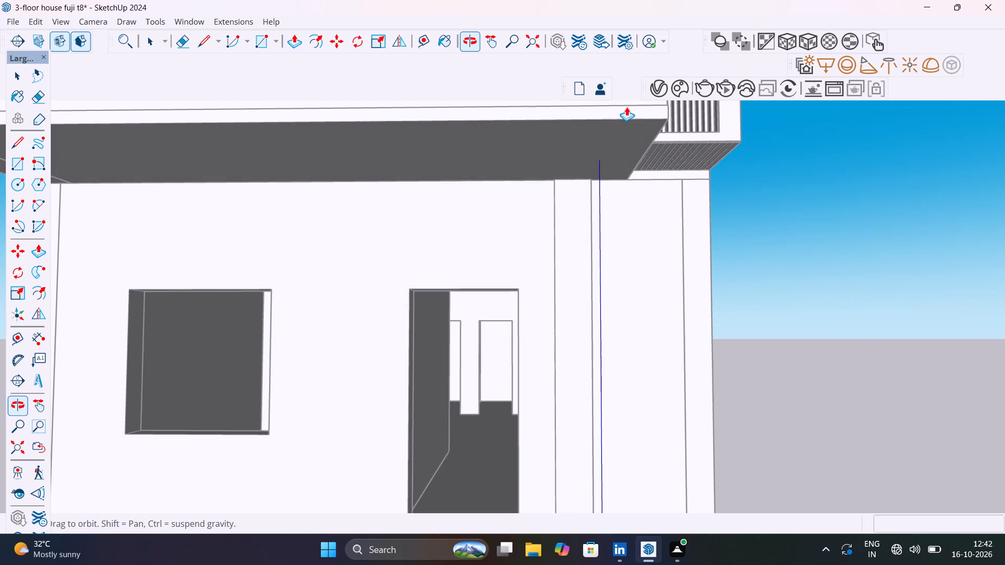
{"action": "scroll", "coordinate": [613, 186], "scroll_direction": "down", "scroll_amount": 6}
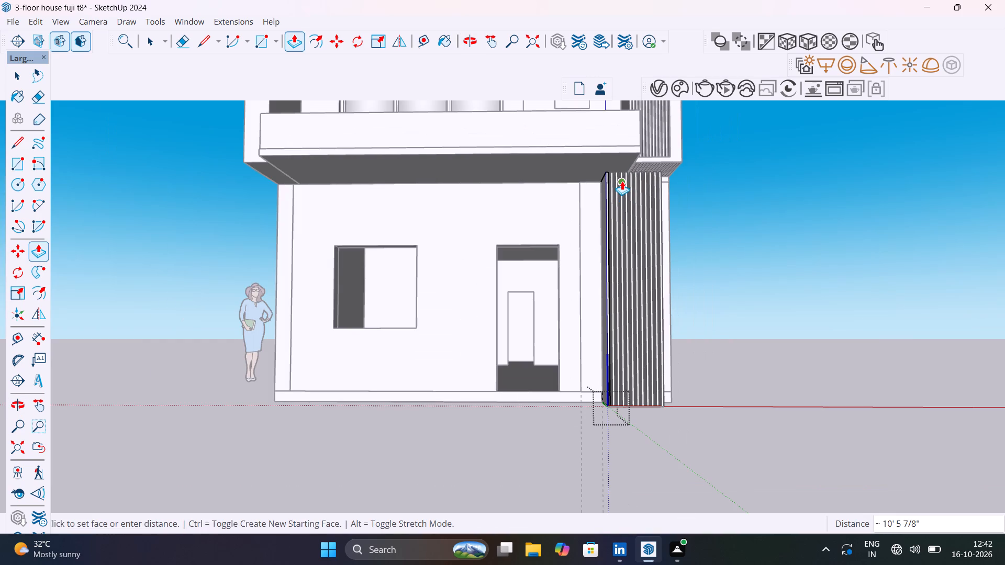
{"action": "left_click", "coordinate": [622, 181]}
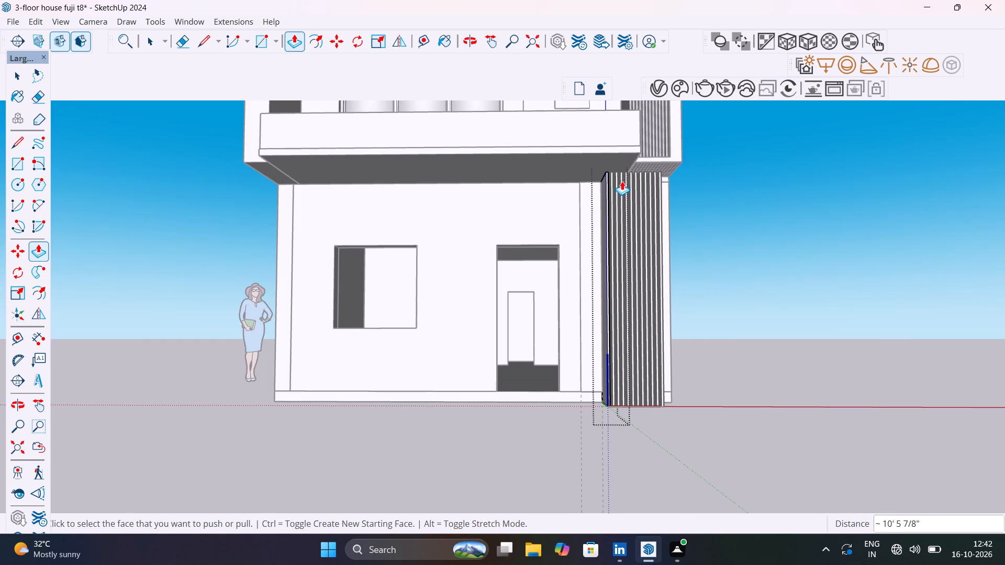
{"action": "key", "text": "space"}
{"action": "left_click", "coordinate": [713, 246]}
Examine from several angles how the ground-floor slats' tops meet the balcony slab and the tower's underside, and select the underside slab group.
{"action": "scroll", "coordinate": [717, 247], "scroll_direction": "down", "scroll_amount": 9}
{"action": "middle_click_drag", "start_coordinate": [721, 318], "coordinate": [605, 372]}
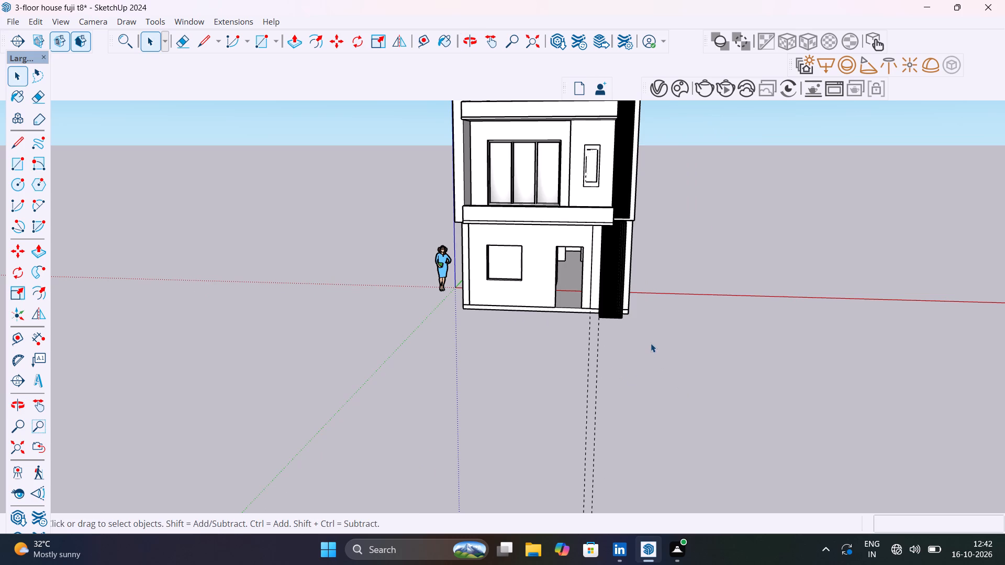
{"action": "scroll", "coordinate": [631, 217], "scroll_direction": "up", "scroll_amount": 5}
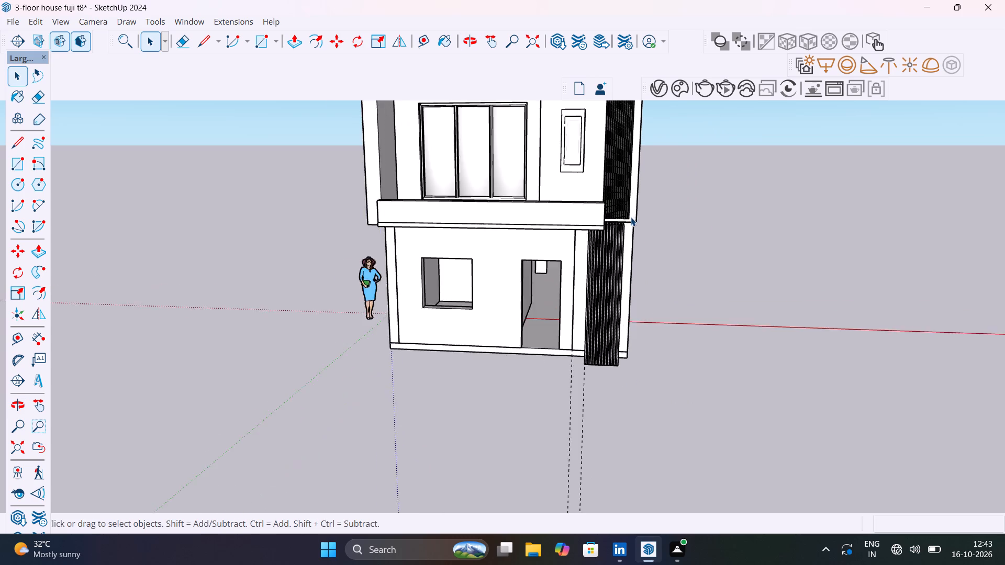
{"action": "scroll", "coordinate": [631, 217], "scroll_direction": "up", "scroll_amount": 8}
{"action": "middle_click_drag", "start_coordinate": [630, 251], "coordinate": [602, 265]}
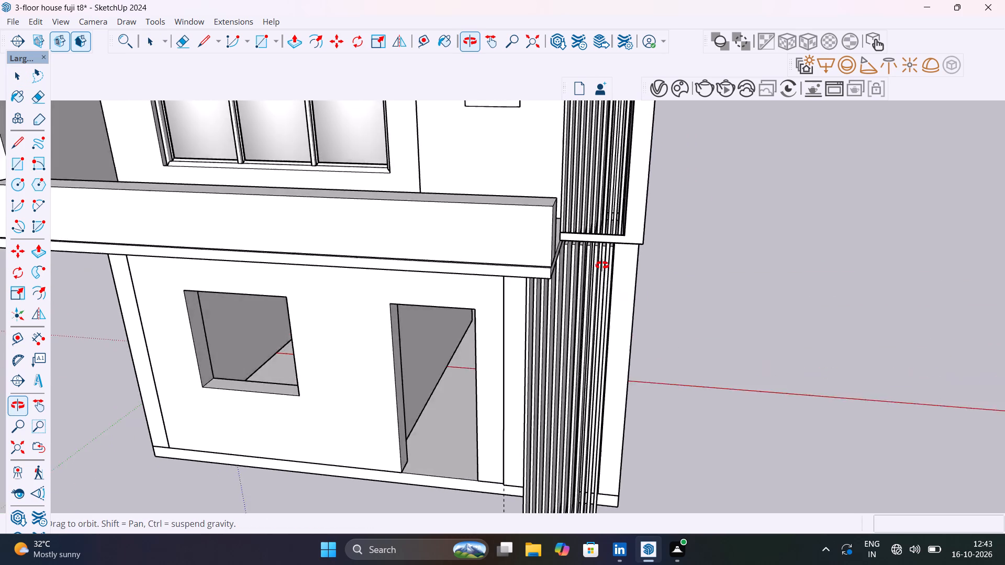
{"action": "middle_click_drag", "start_coordinate": [602, 265], "coordinate": [592, 211]}
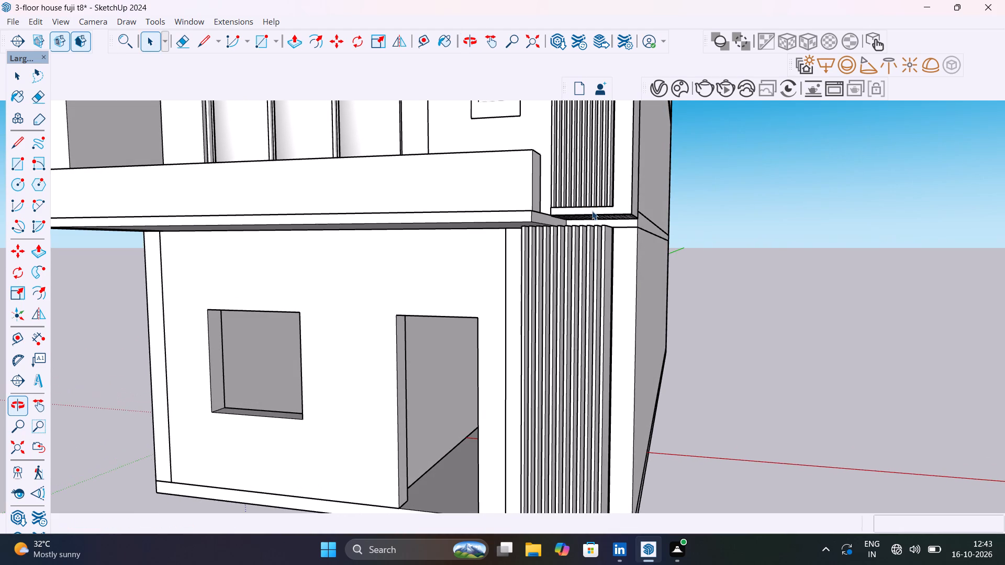
{"action": "scroll", "coordinate": [610, 232], "scroll_direction": "up", "scroll_amount": 4}
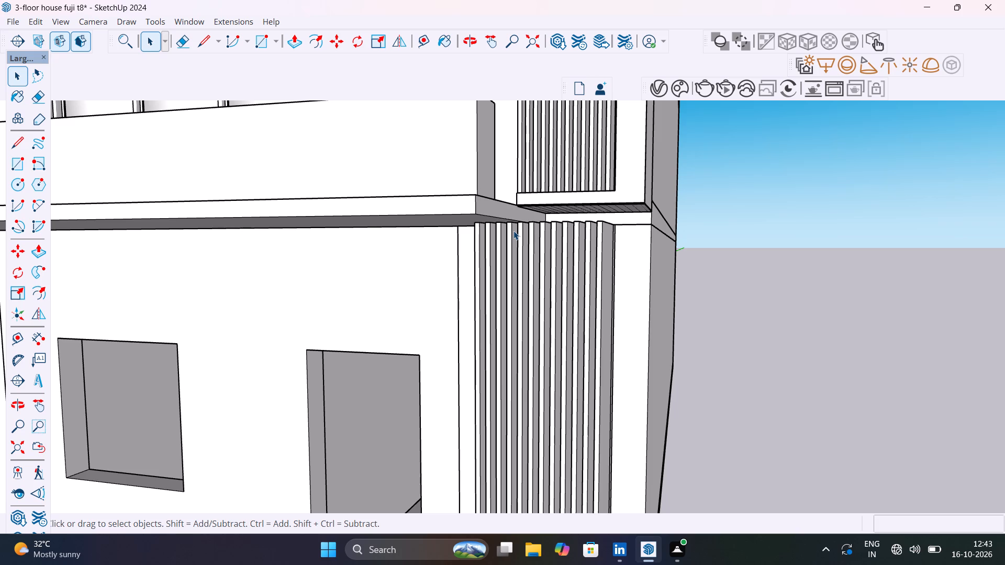
{"action": "middle_click_drag", "start_coordinate": [513, 230], "coordinate": [590, 209]}
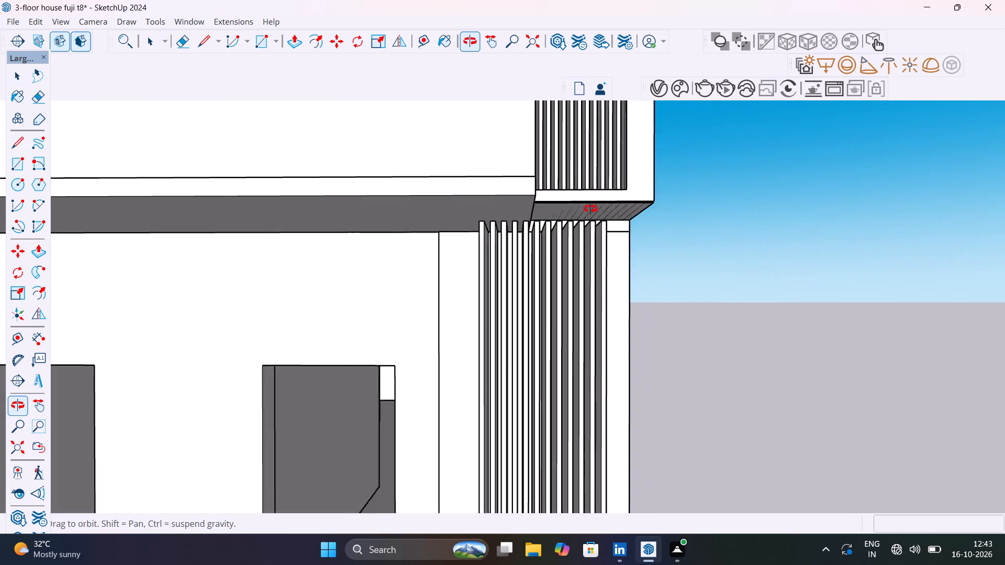
{"action": "middle_click_drag", "start_coordinate": [590, 209], "coordinate": [639, 256]}
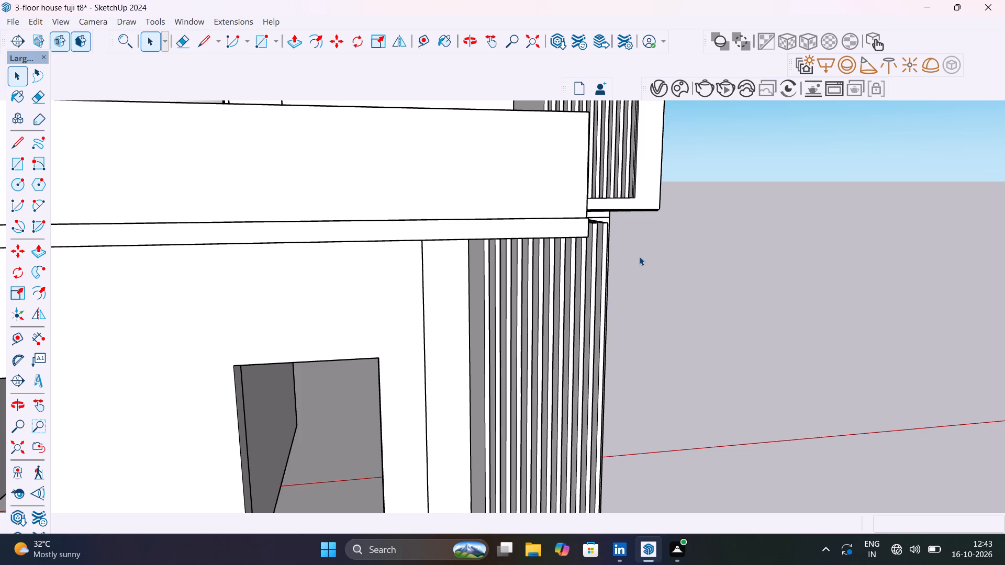
{"action": "middle_click_drag", "start_coordinate": [607, 263], "coordinate": [516, 211]}
{"action": "middle_click_drag", "start_coordinate": [526, 225], "coordinate": [556, 276]}
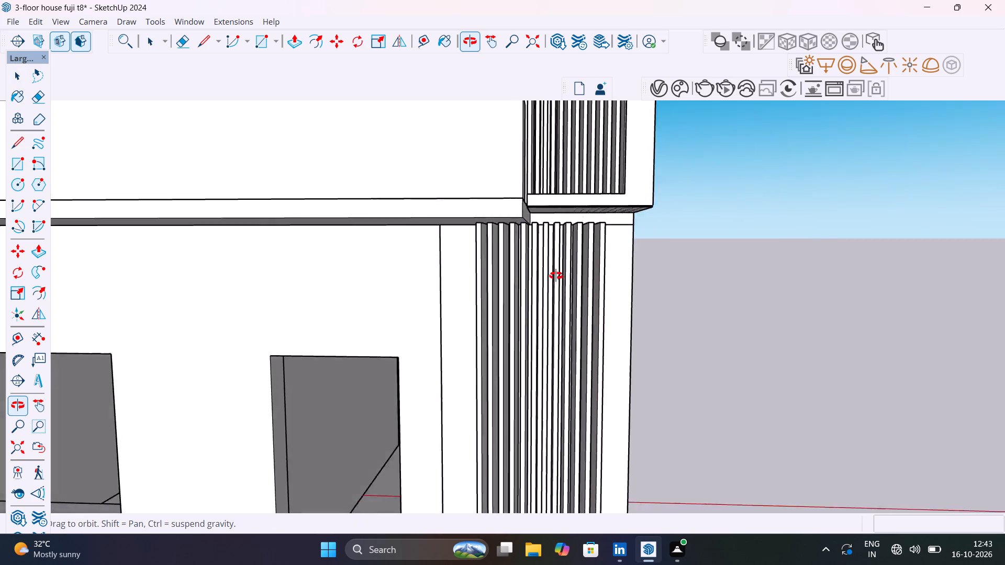
{"action": "middle_click_drag", "start_coordinate": [556, 276], "coordinate": [528, 250]}
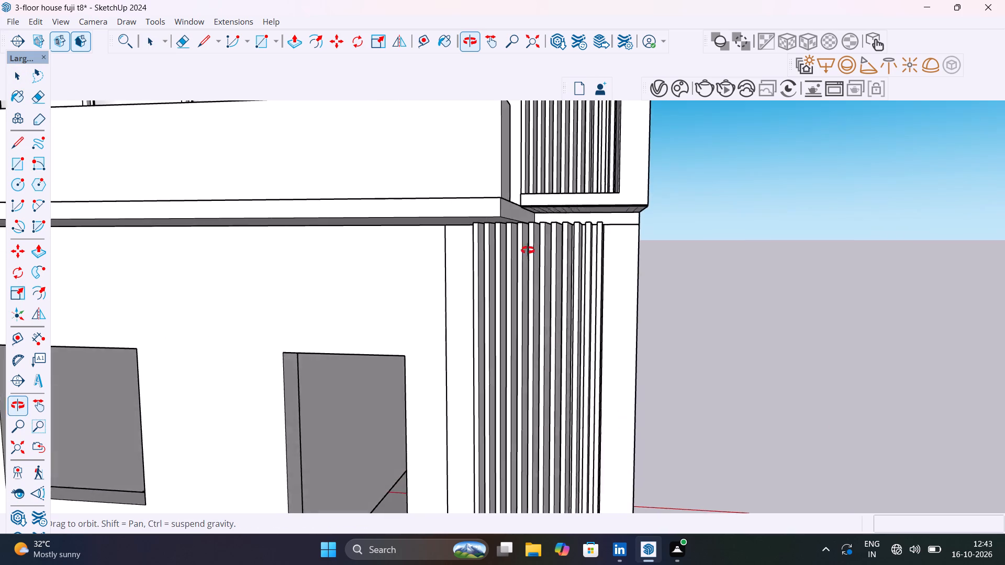
{"action": "middle_click_drag", "start_coordinate": [528, 250], "coordinate": [535, 243]}
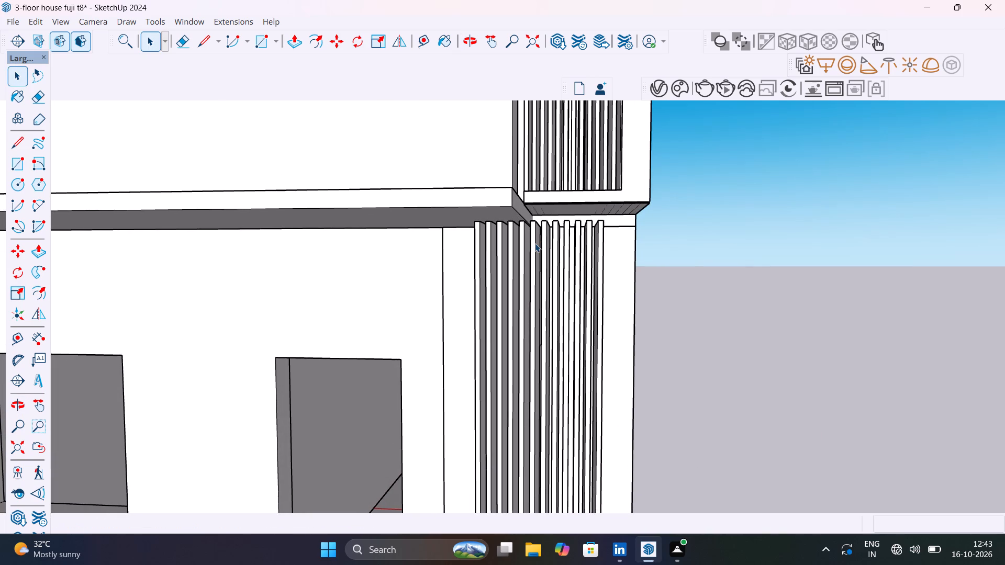
{"action": "middle_click_drag", "start_coordinate": [618, 225], "coordinate": [622, 272]}
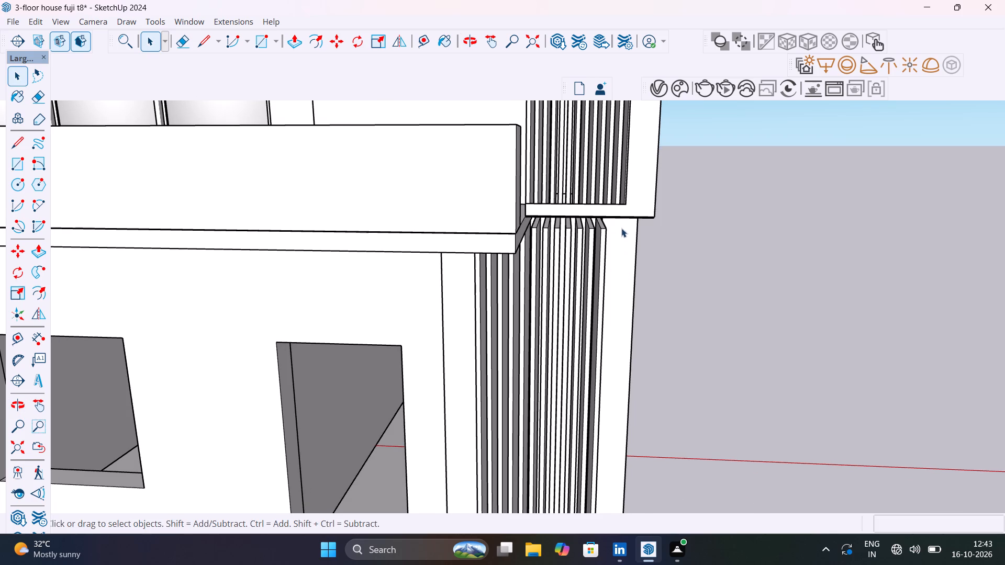
{"action": "scroll", "coordinate": [631, 220], "scroll_direction": "up", "scroll_amount": 4}
{"action": "middle_click_drag", "start_coordinate": [634, 225], "coordinate": [649, 169]}
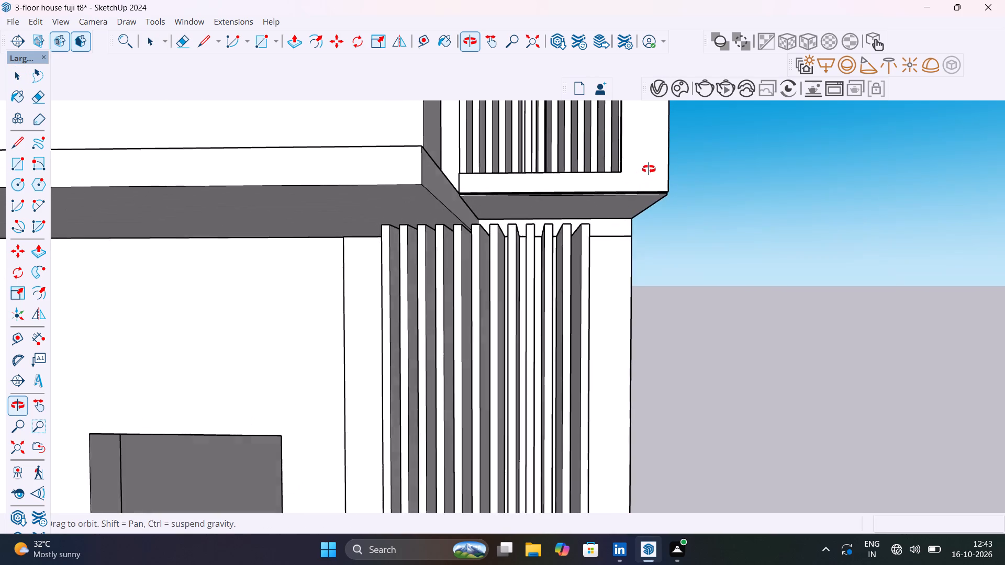
{"action": "middle_click_drag", "start_coordinate": [649, 169], "coordinate": [646, 194]}
{"action": "scroll", "coordinate": [619, 211], "scroll_direction": "up", "scroll_amount": 6}
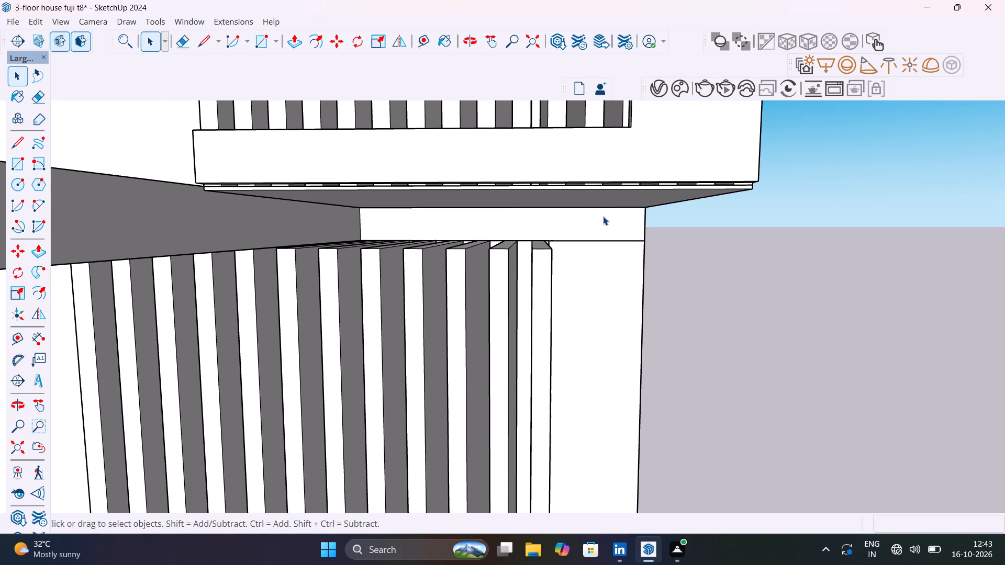
{"action": "middle_click_drag", "start_coordinate": [594, 206], "coordinate": [599, 179]}
{"action": "scroll", "coordinate": [599, 179], "scroll_direction": "up", "scroll_amount": 1}
{"action": "left_click", "coordinate": [608, 166]}
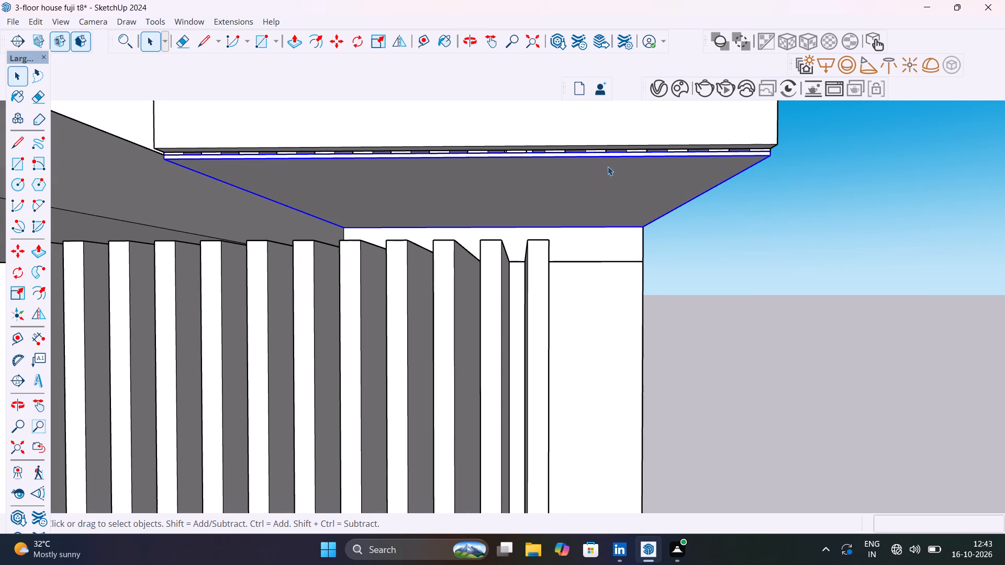
Hide the slab group on the tower's underside, above the ground-floor slats.
{"action": "right_click", "coordinate": [608, 166]}
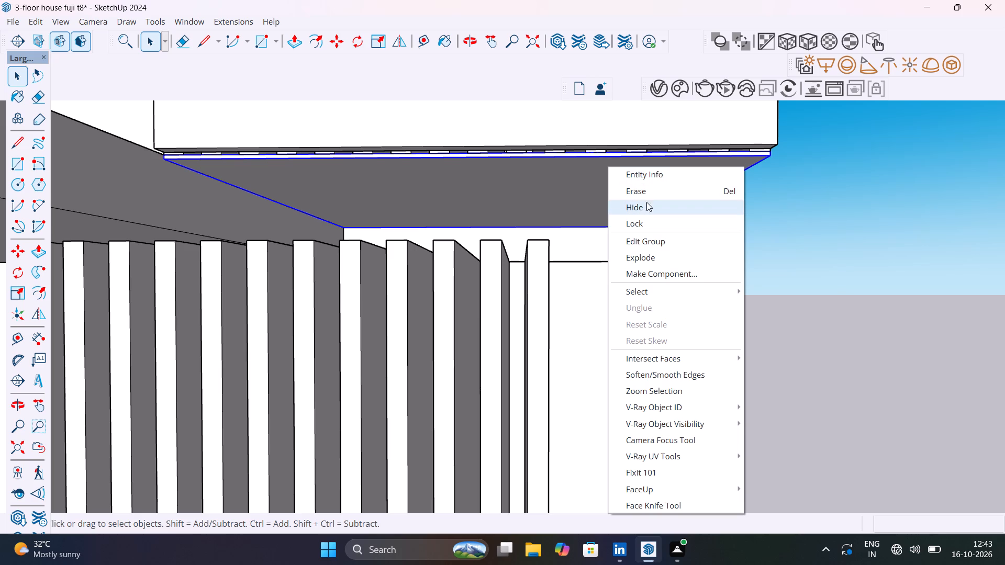
{"action": "left_click", "coordinate": [646, 206]}
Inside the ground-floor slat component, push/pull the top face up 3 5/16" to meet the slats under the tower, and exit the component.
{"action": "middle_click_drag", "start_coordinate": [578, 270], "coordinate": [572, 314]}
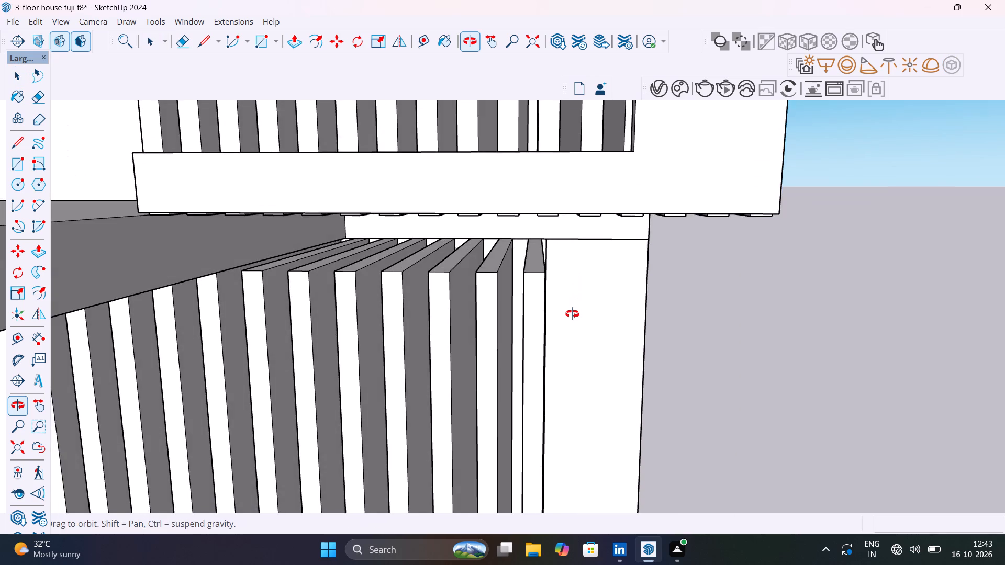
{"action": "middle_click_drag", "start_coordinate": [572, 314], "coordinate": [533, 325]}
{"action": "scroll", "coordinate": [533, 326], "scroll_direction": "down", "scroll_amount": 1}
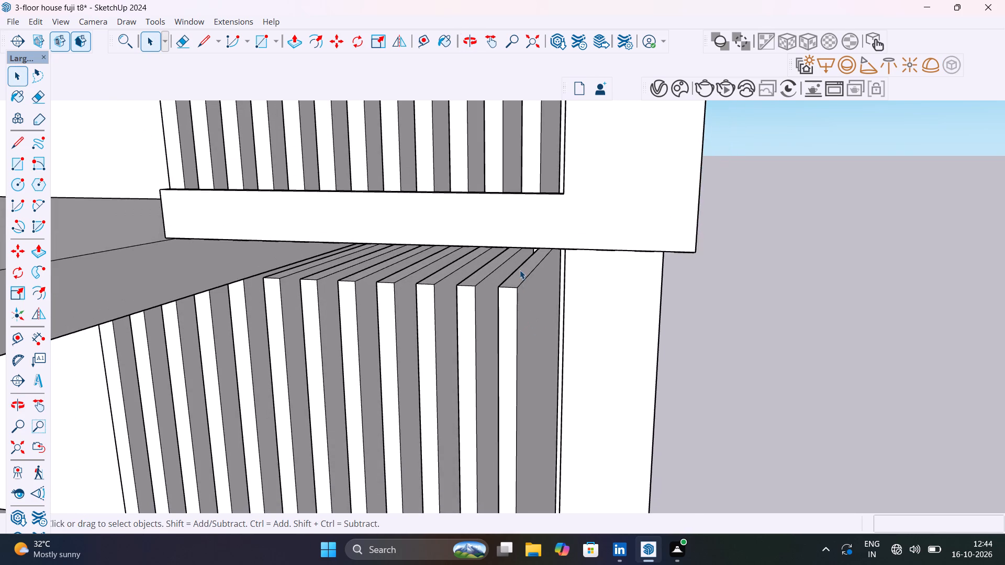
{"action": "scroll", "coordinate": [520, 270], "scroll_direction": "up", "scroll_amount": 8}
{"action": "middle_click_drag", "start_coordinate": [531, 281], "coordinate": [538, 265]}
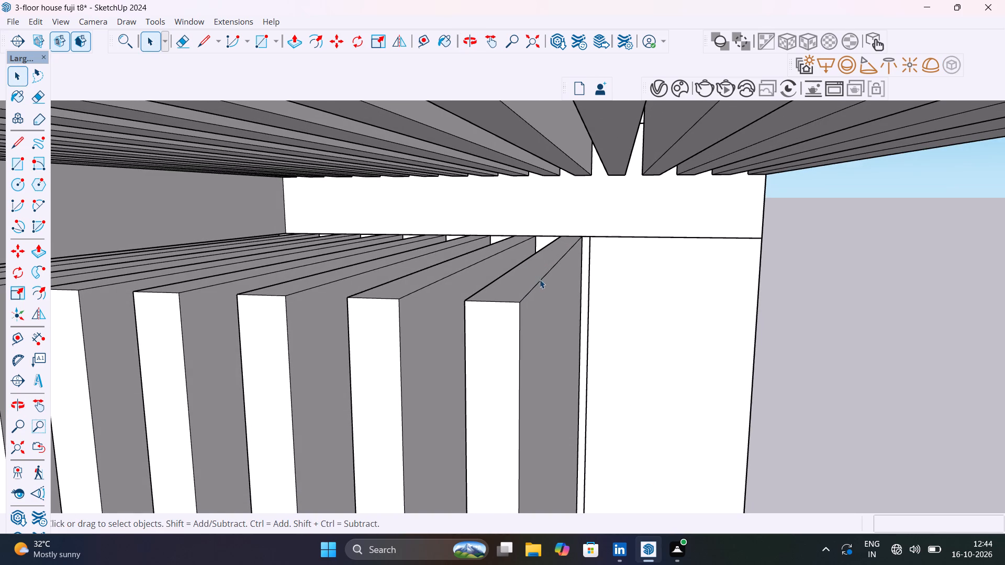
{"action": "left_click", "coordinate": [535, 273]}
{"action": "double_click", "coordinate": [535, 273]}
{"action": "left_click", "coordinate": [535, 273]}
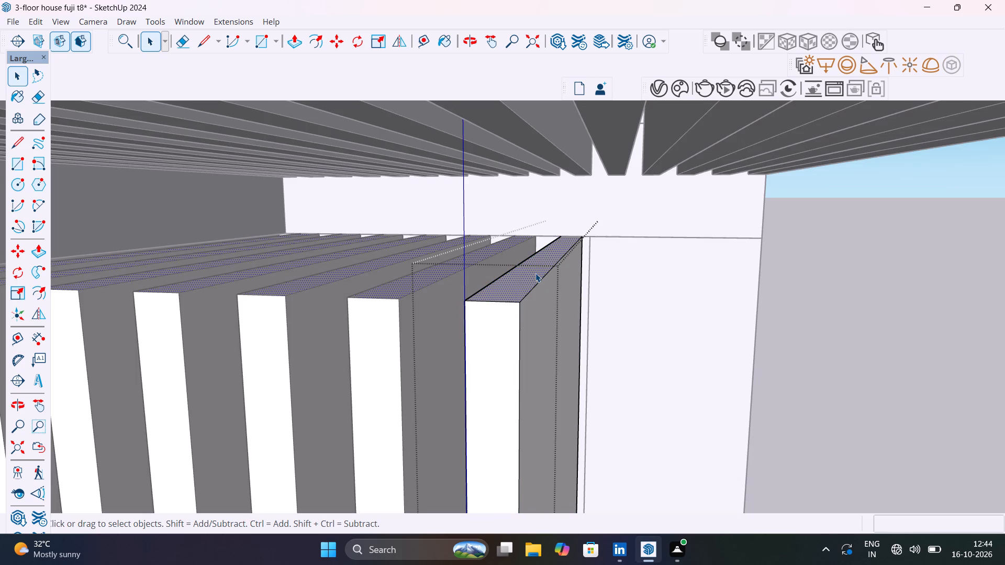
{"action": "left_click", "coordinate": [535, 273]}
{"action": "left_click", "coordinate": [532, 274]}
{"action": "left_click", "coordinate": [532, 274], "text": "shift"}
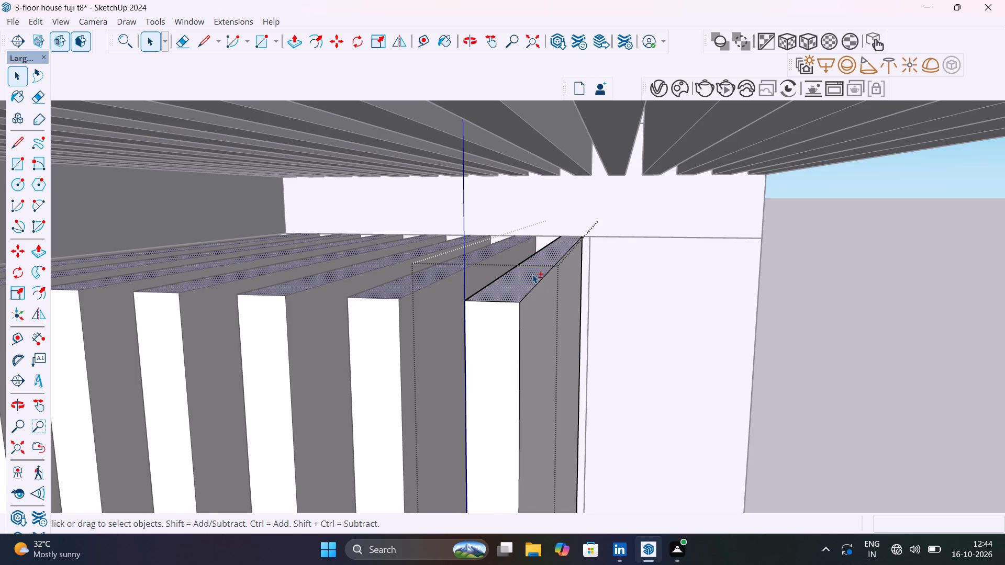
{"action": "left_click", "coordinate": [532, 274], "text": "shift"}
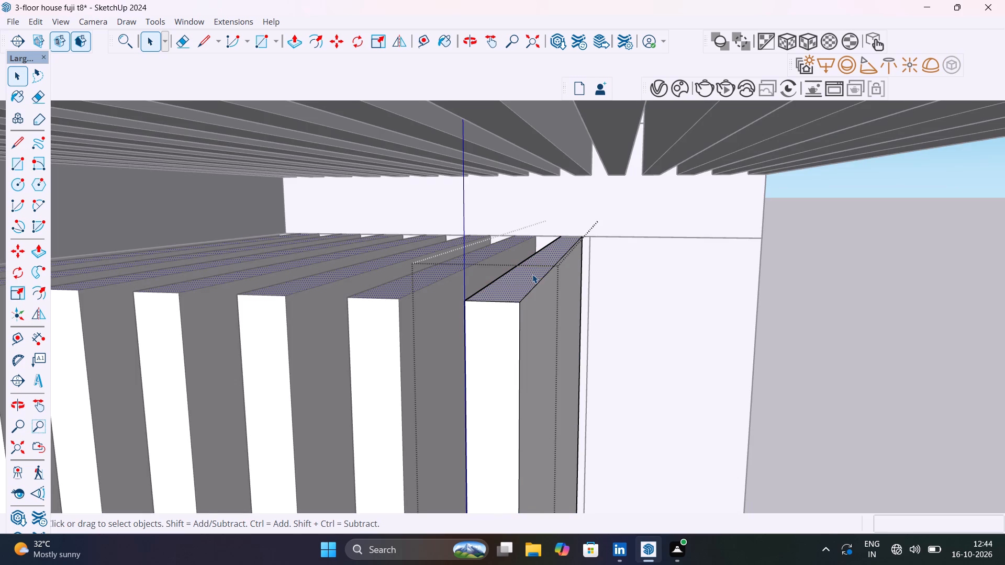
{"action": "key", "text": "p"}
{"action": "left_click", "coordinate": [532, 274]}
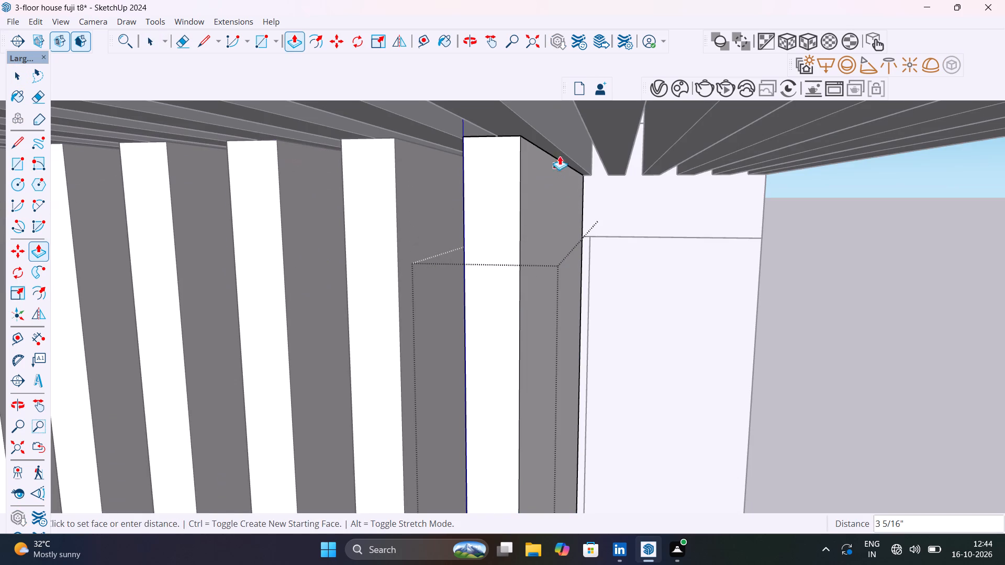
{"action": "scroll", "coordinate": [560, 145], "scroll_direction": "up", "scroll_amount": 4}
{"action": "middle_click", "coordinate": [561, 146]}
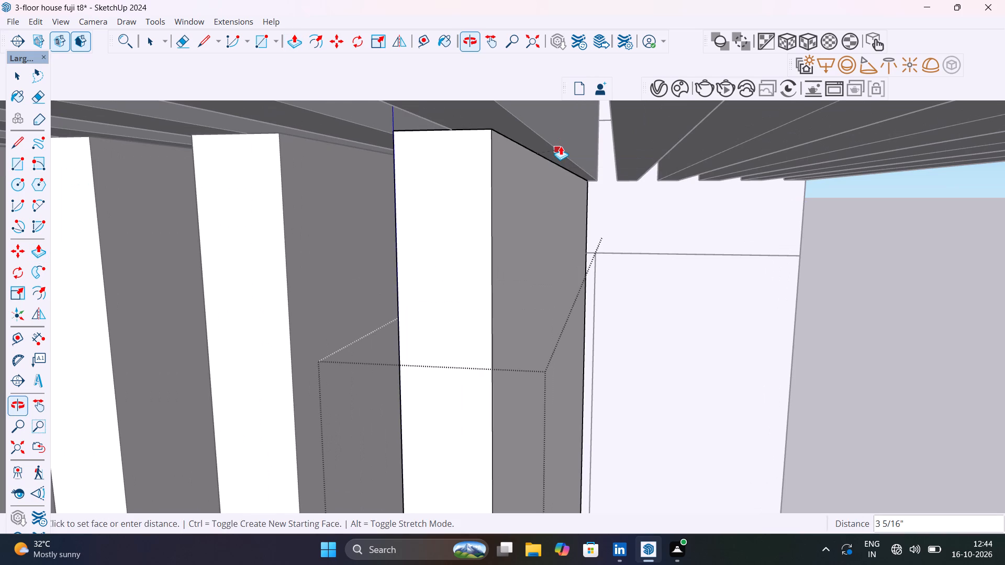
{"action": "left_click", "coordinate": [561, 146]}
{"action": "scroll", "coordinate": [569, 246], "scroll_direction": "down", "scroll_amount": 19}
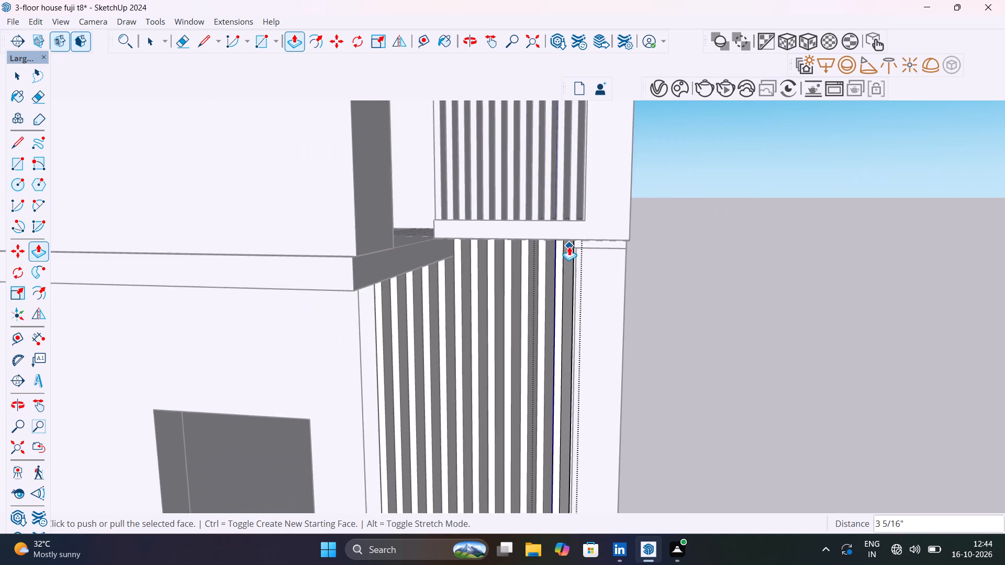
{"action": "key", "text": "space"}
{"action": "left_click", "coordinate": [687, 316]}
Examine from above and from the front how the extended ground-floor slats meet the balcony slab and the tower.
{"action": "scroll", "coordinate": [691, 319], "scroll_direction": "down", "scroll_amount": 6}
{"action": "middle_click_drag", "start_coordinate": [641, 326], "coordinate": [638, 396]}
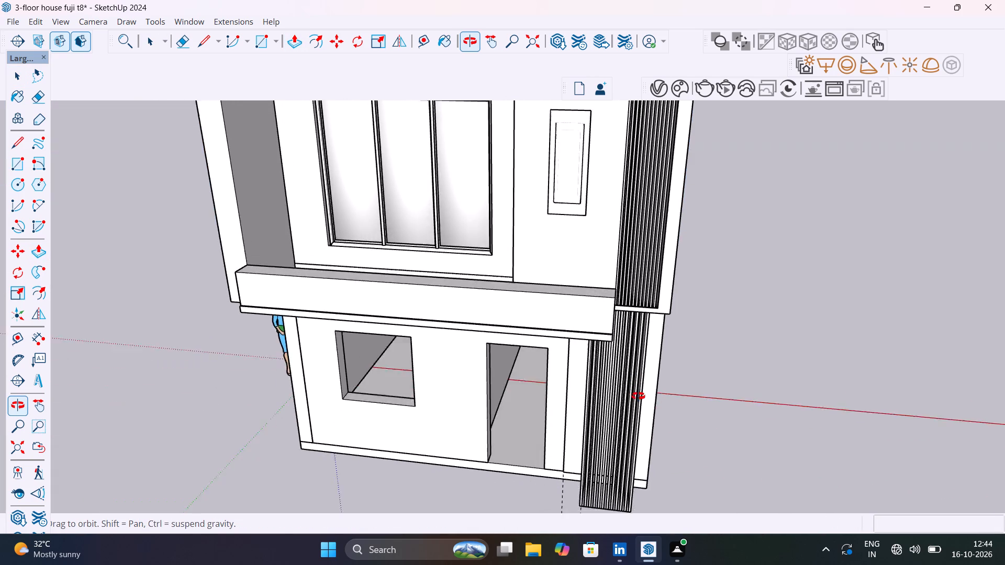
{"action": "middle_click_drag", "start_coordinate": [638, 396], "coordinate": [683, 417]}
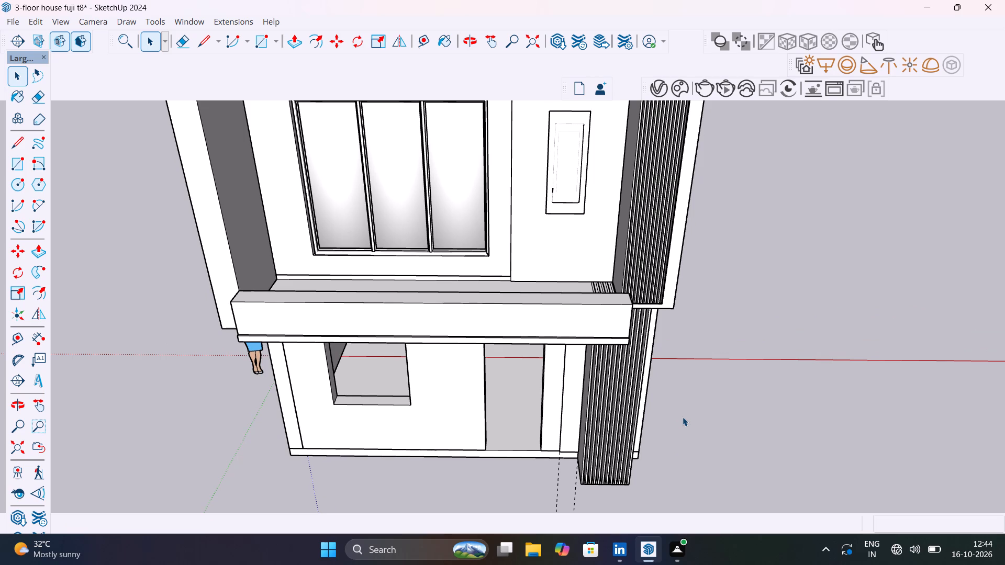
{"action": "middle_click_drag", "start_coordinate": [678, 415], "coordinate": [651, 378]}
{"action": "middle_click_drag", "start_coordinate": [651, 378], "coordinate": [639, 302]}
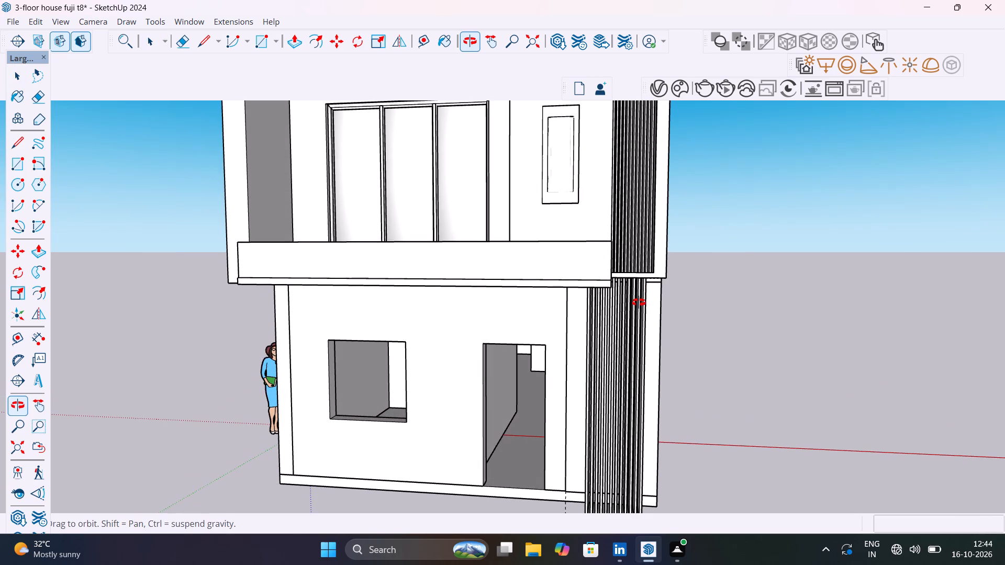
{"action": "middle_click_drag", "start_coordinate": [639, 302], "coordinate": [666, 281]}
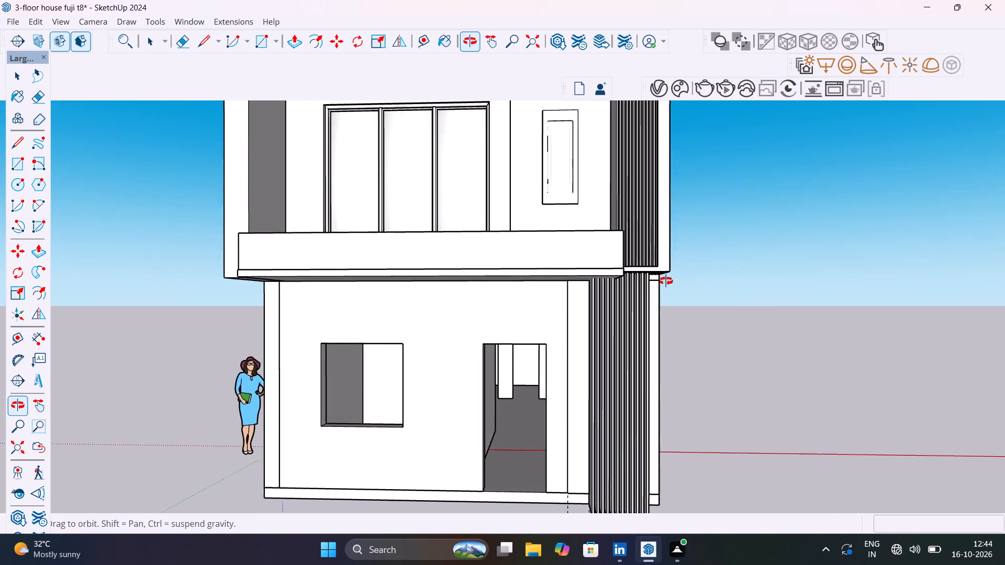
{"action": "middle_click_drag", "start_coordinate": [666, 281], "coordinate": [649, 423]}
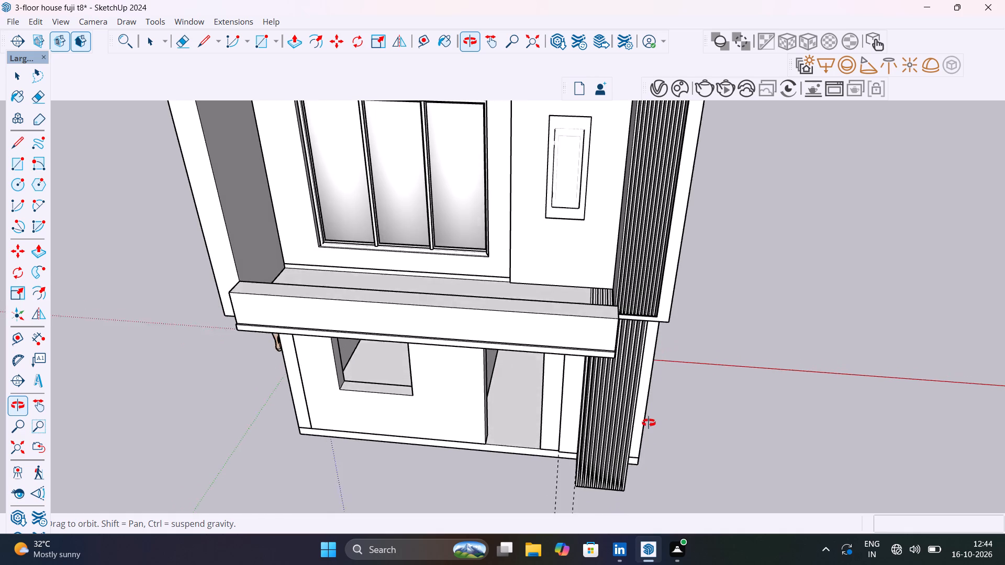
{"action": "middle_click_drag", "start_coordinate": [649, 423], "coordinate": [642, 326]}
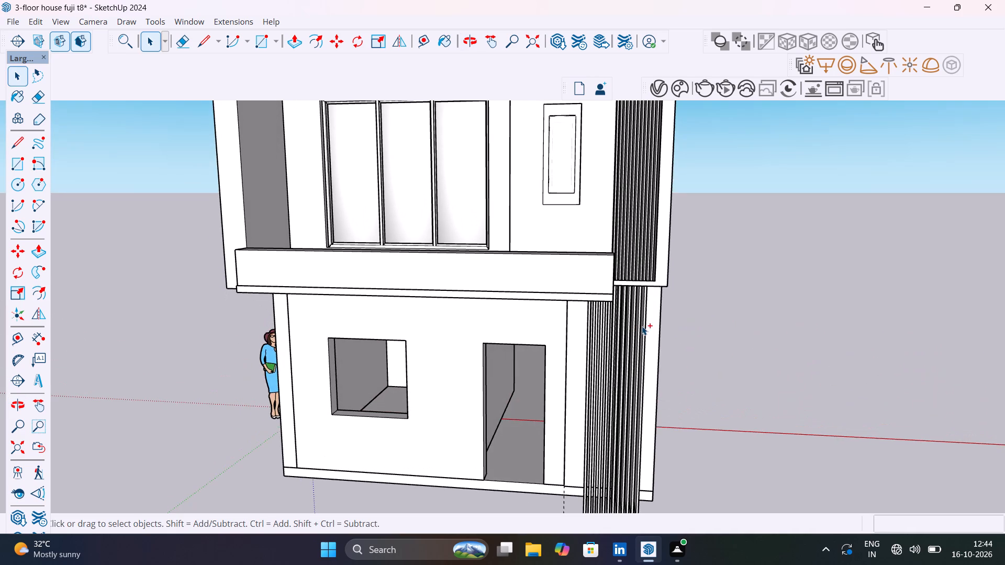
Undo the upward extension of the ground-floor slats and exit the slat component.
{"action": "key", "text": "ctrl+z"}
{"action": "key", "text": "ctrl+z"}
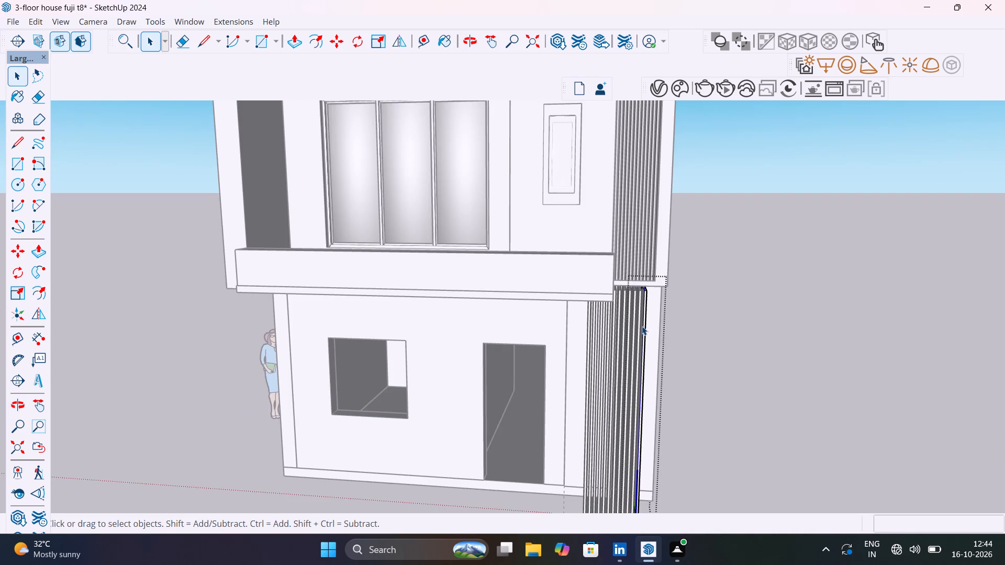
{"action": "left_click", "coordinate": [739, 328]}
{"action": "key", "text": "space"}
Open the ground-floor slat component nearest the door for editing and select its front vertical edge.
{"action": "scroll", "coordinate": [681, 321], "scroll_direction": "up", "scroll_amount": 6}
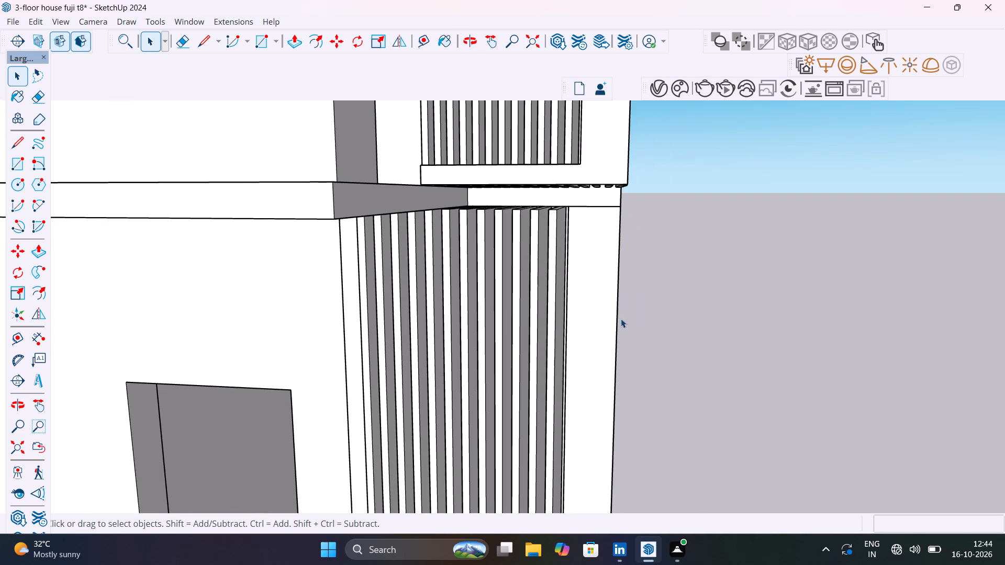
{"action": "middle_click_drag", "start_coordinate": [761, 359], "coordinate": [1004, 363], "text": "shift"}
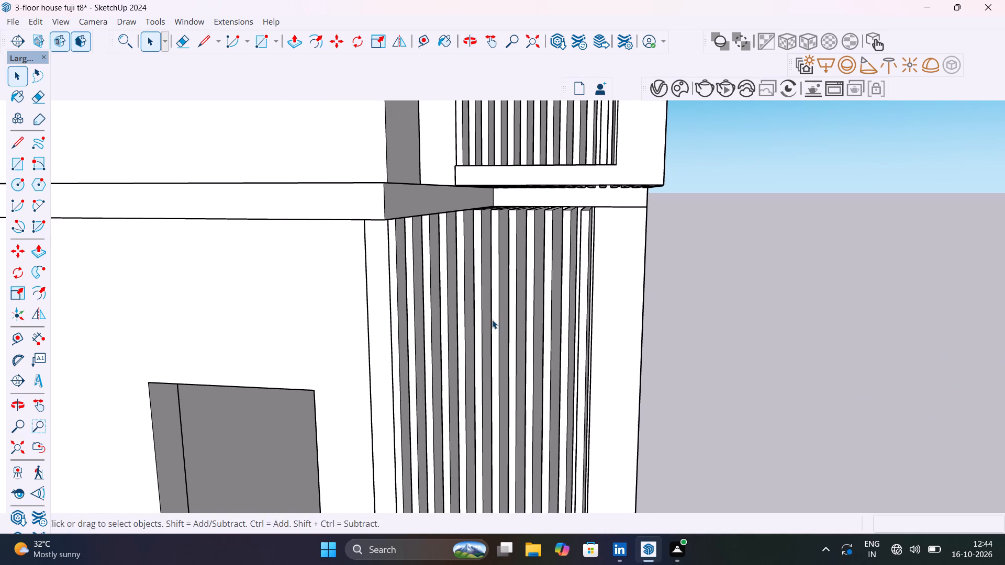
{"action": "middle_click_drag", "start_coordinate": [493, 319], "coordinate": [627, 325], "text": "shift"}
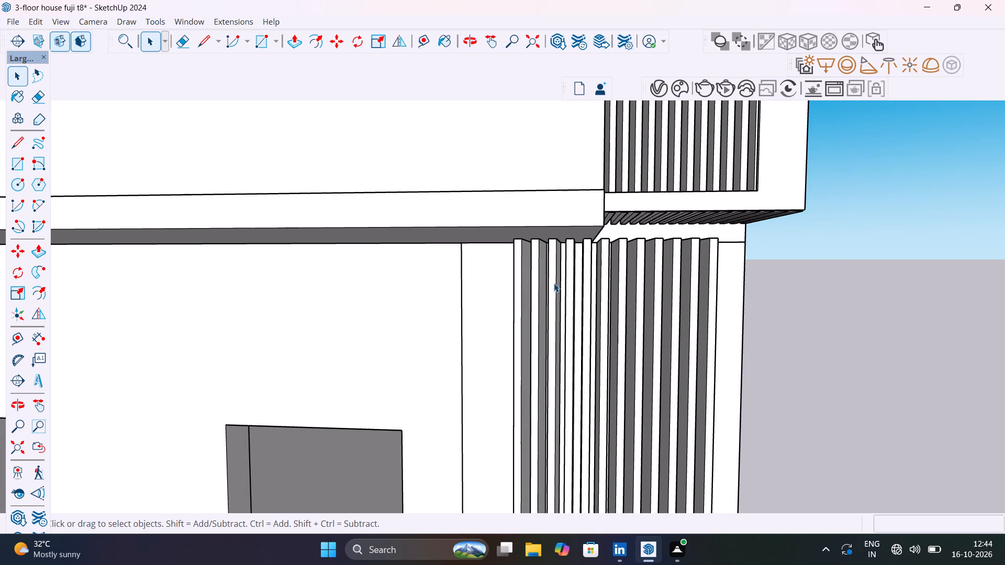
{"action": "left_click", "coordinate": [521, 268]}
{"action": "double_click", "coordinate": [521, 268]}
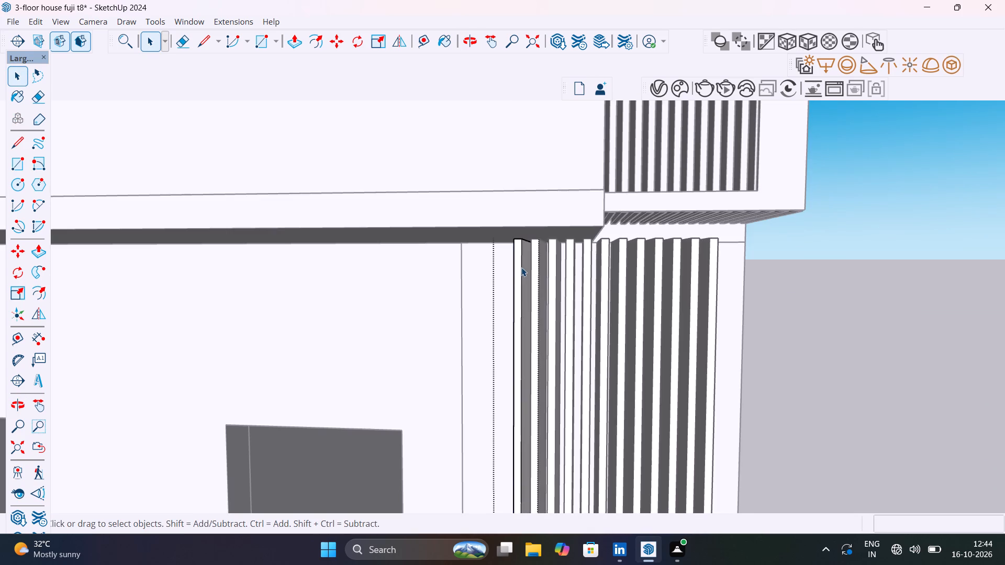
{"action": "right_click", "coordinate": [521, 267]}
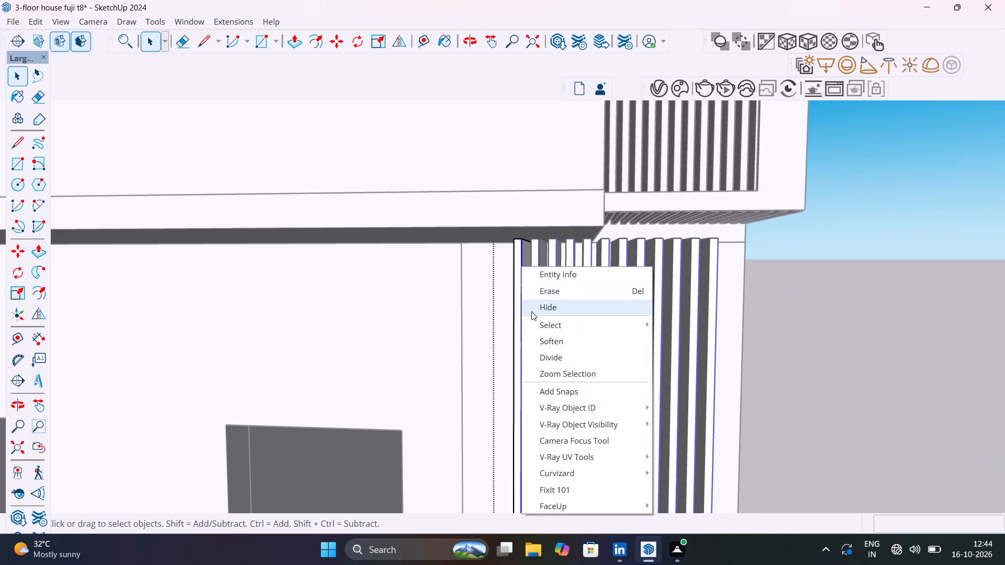
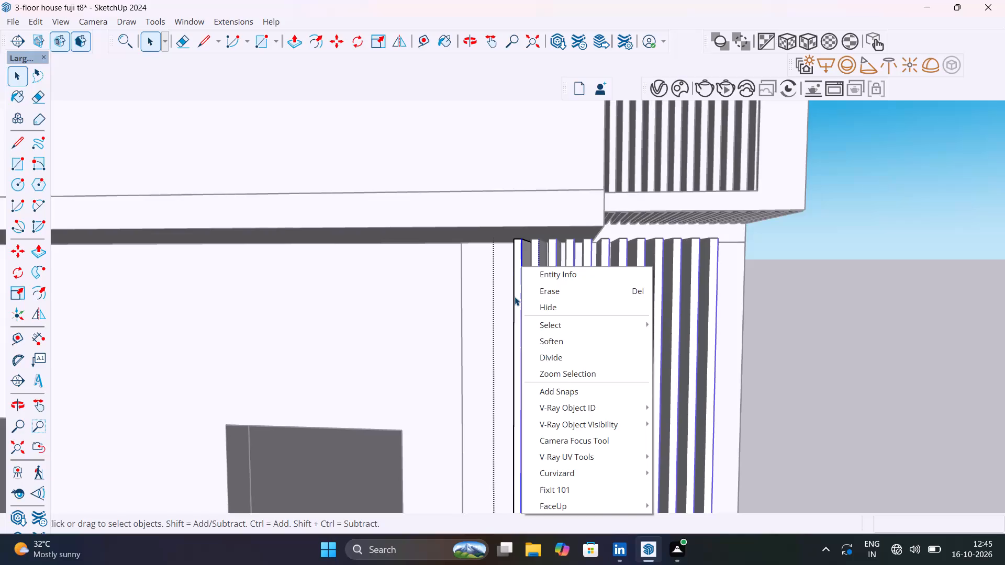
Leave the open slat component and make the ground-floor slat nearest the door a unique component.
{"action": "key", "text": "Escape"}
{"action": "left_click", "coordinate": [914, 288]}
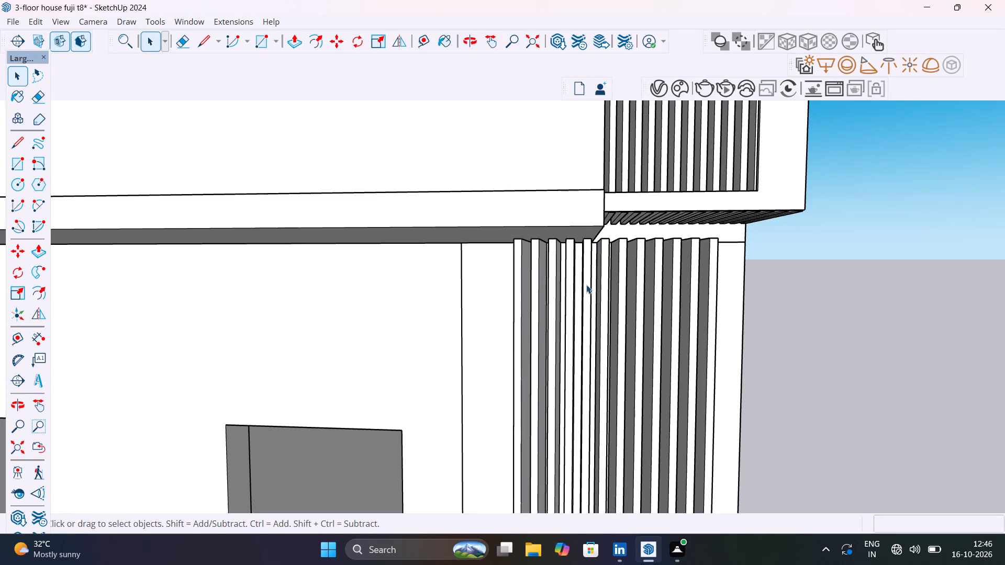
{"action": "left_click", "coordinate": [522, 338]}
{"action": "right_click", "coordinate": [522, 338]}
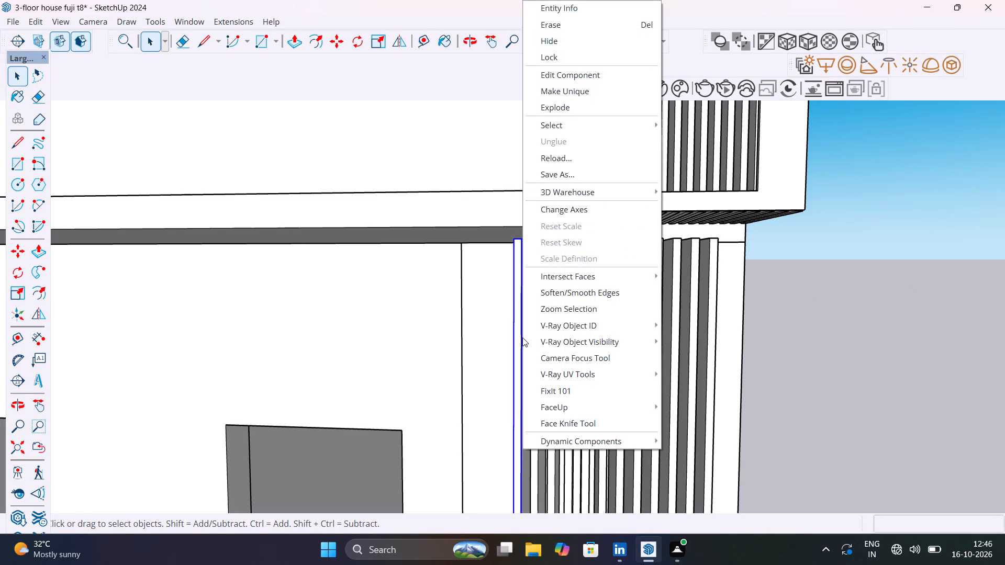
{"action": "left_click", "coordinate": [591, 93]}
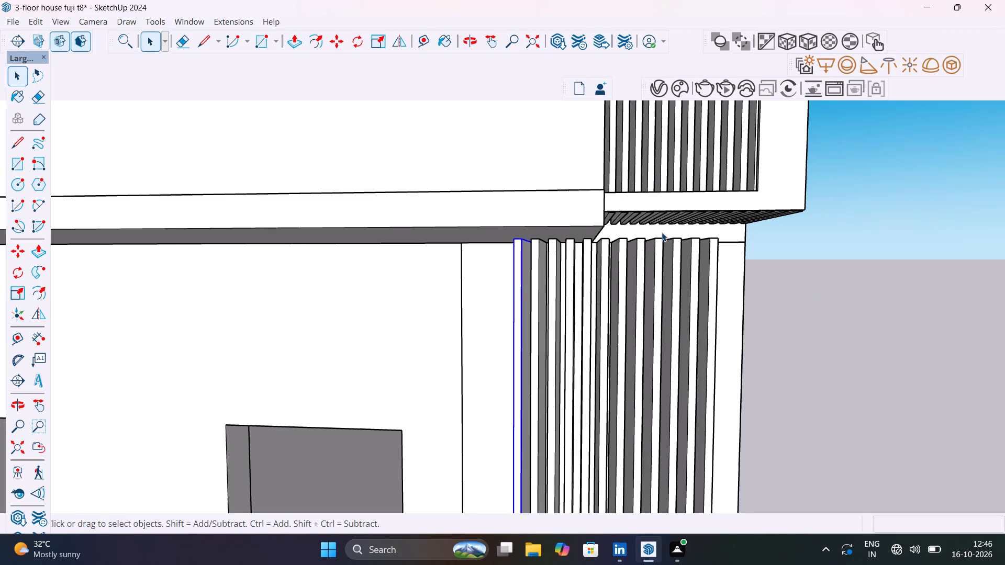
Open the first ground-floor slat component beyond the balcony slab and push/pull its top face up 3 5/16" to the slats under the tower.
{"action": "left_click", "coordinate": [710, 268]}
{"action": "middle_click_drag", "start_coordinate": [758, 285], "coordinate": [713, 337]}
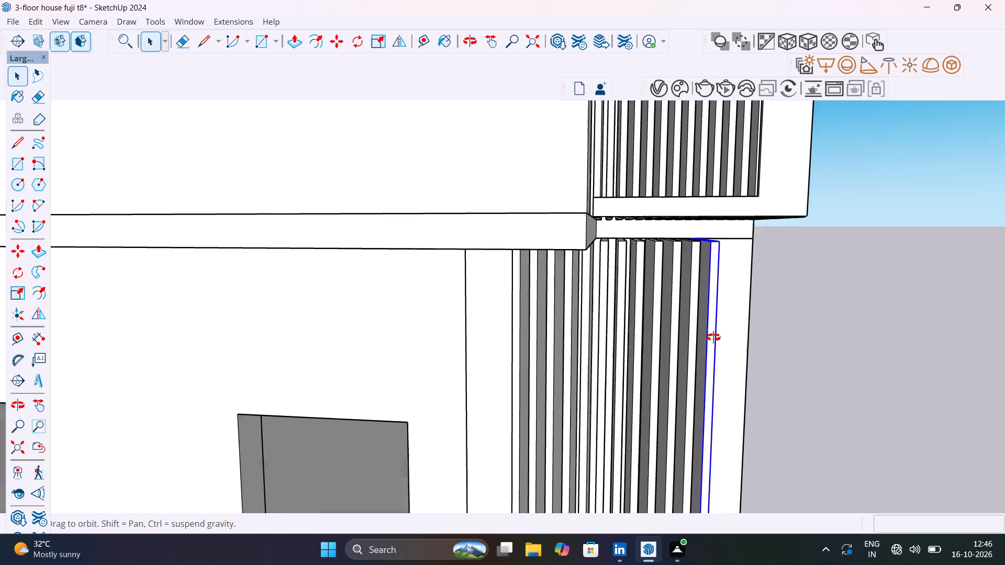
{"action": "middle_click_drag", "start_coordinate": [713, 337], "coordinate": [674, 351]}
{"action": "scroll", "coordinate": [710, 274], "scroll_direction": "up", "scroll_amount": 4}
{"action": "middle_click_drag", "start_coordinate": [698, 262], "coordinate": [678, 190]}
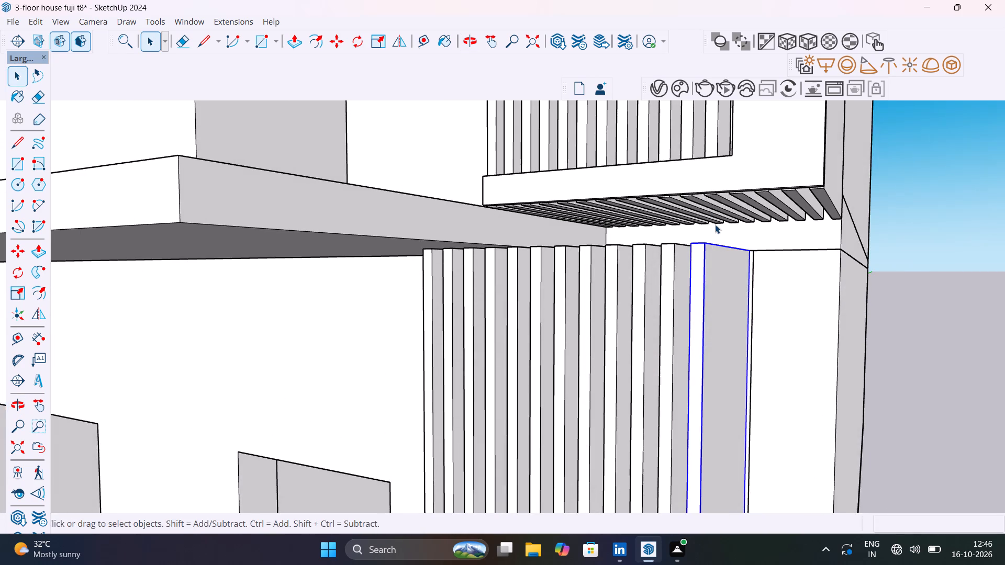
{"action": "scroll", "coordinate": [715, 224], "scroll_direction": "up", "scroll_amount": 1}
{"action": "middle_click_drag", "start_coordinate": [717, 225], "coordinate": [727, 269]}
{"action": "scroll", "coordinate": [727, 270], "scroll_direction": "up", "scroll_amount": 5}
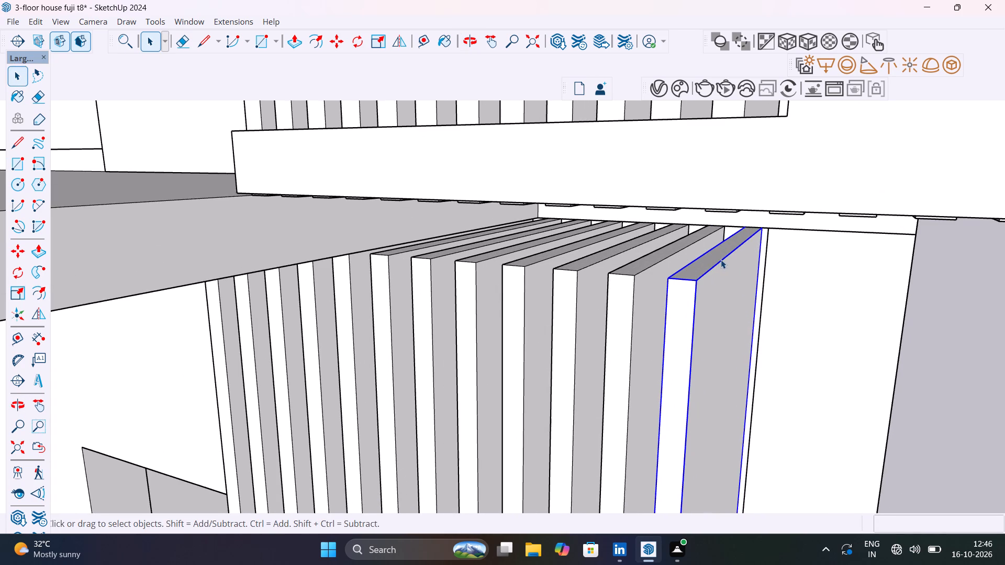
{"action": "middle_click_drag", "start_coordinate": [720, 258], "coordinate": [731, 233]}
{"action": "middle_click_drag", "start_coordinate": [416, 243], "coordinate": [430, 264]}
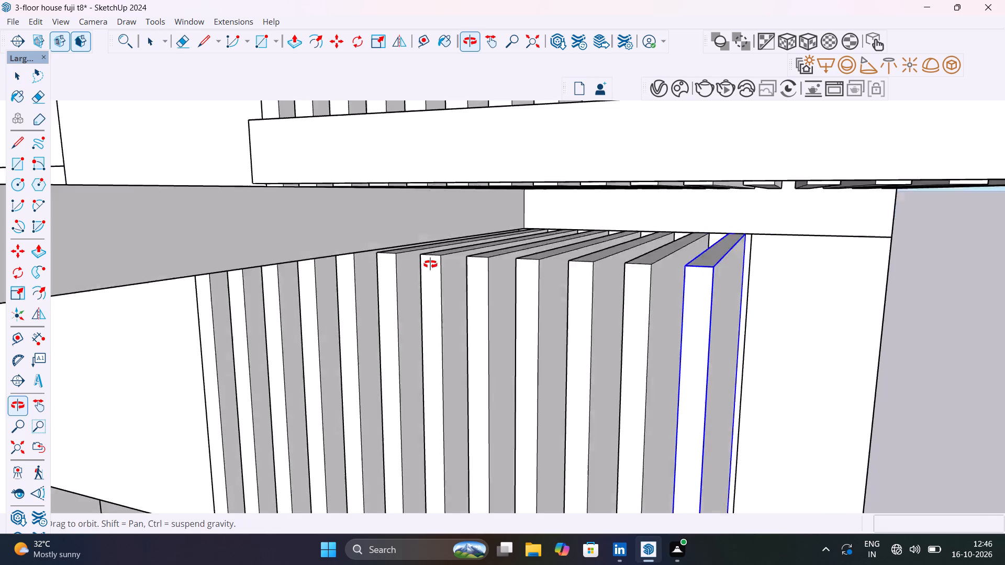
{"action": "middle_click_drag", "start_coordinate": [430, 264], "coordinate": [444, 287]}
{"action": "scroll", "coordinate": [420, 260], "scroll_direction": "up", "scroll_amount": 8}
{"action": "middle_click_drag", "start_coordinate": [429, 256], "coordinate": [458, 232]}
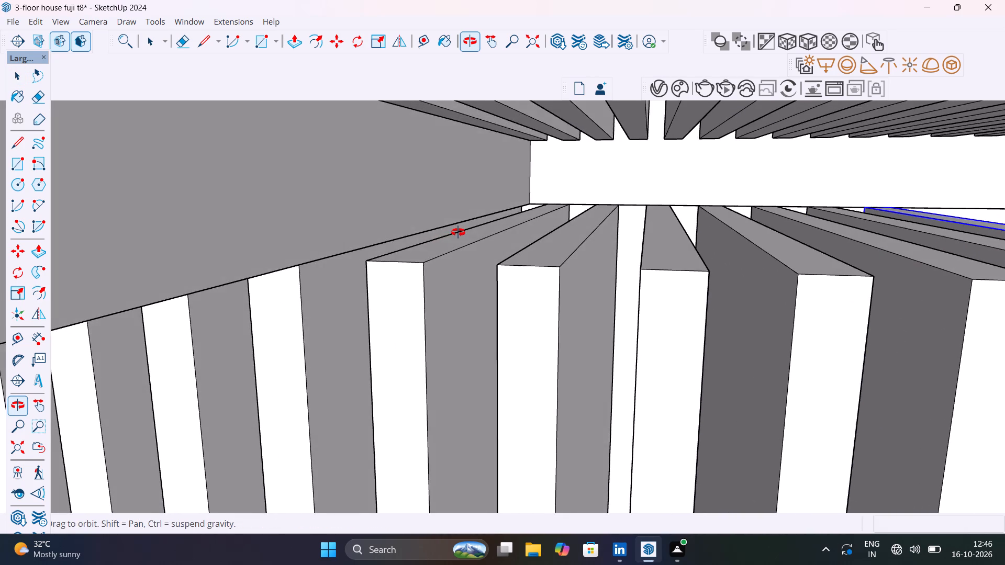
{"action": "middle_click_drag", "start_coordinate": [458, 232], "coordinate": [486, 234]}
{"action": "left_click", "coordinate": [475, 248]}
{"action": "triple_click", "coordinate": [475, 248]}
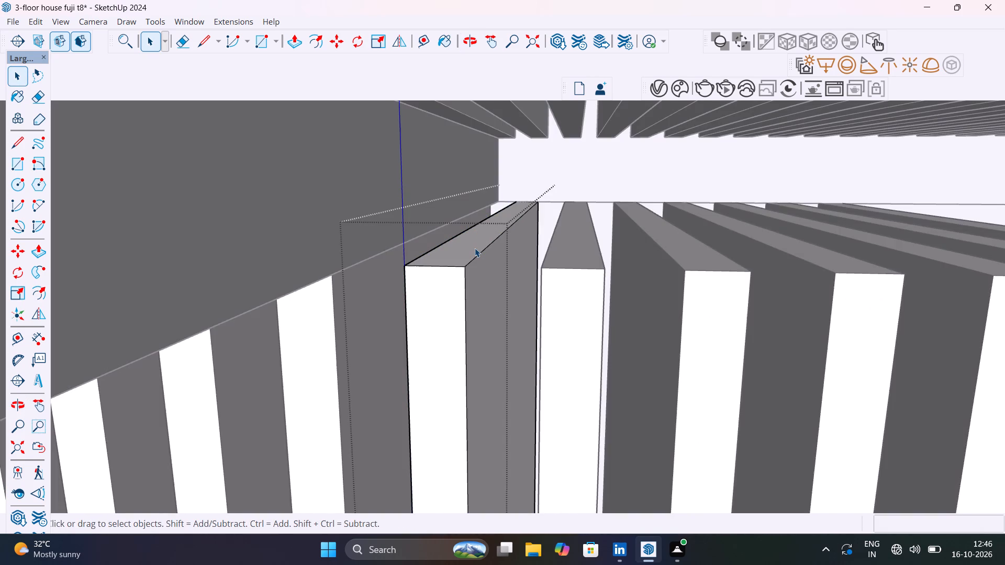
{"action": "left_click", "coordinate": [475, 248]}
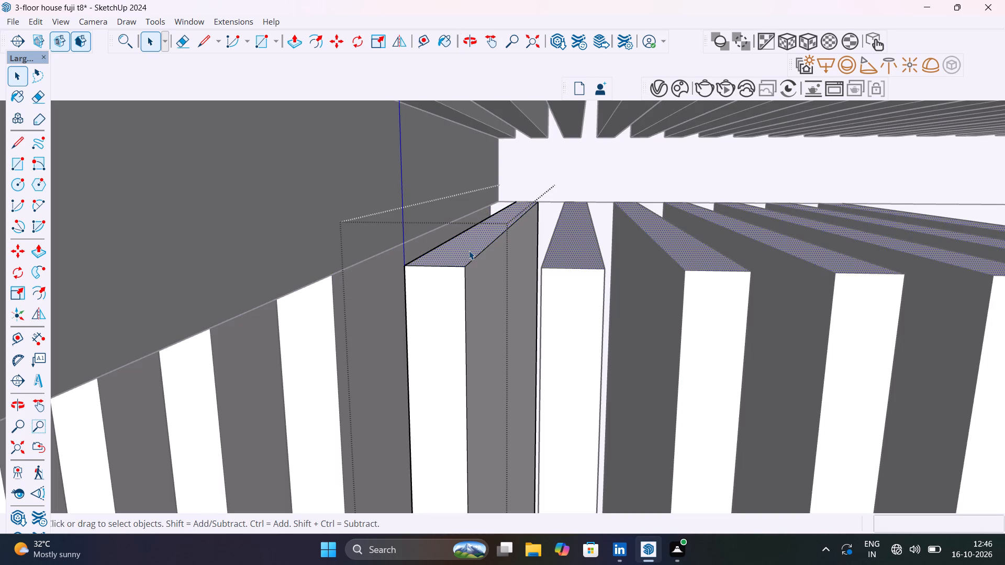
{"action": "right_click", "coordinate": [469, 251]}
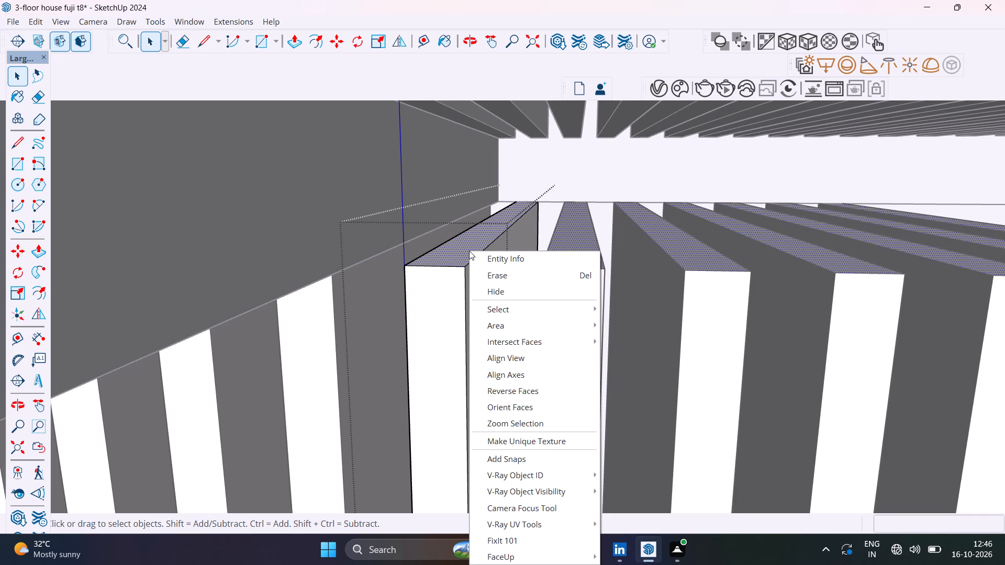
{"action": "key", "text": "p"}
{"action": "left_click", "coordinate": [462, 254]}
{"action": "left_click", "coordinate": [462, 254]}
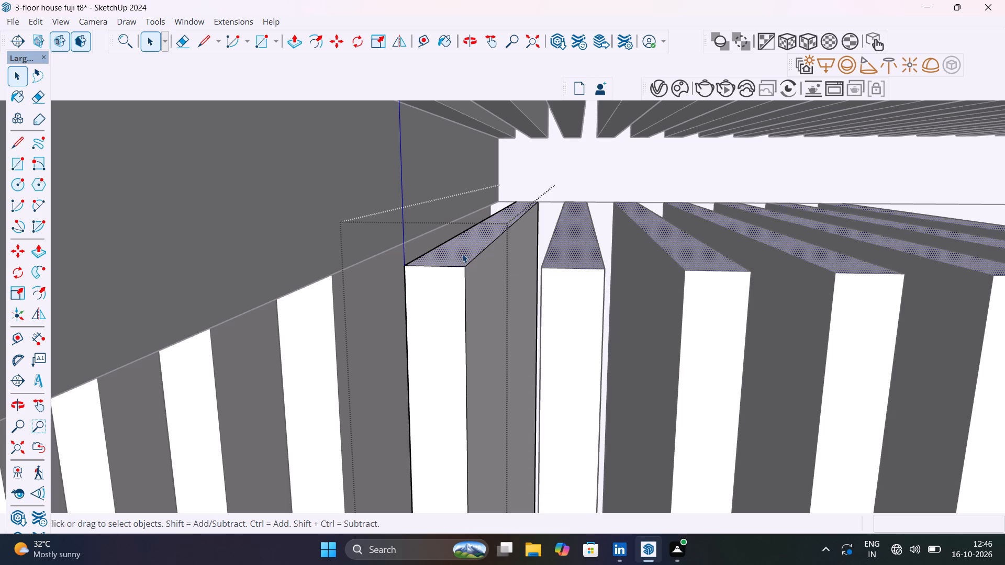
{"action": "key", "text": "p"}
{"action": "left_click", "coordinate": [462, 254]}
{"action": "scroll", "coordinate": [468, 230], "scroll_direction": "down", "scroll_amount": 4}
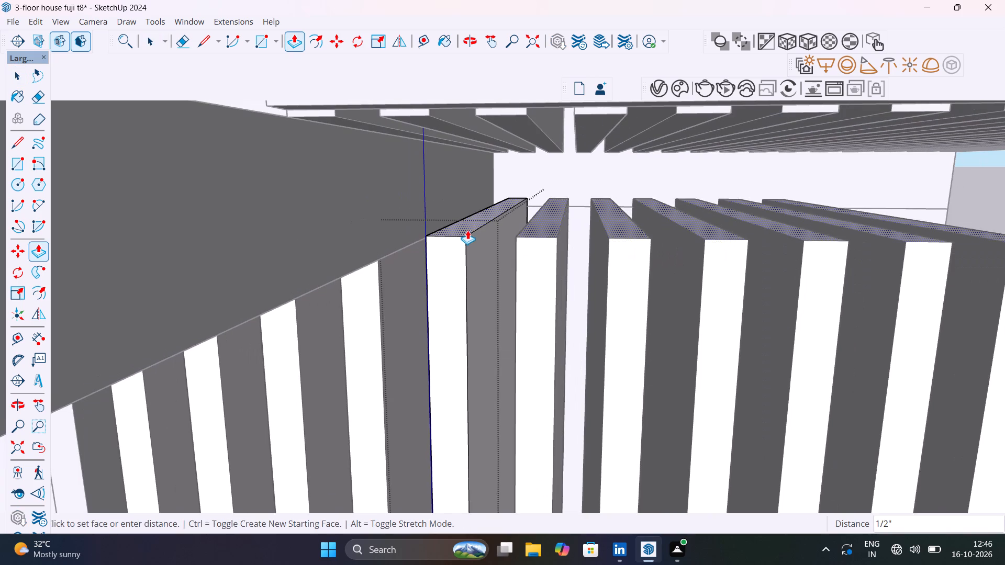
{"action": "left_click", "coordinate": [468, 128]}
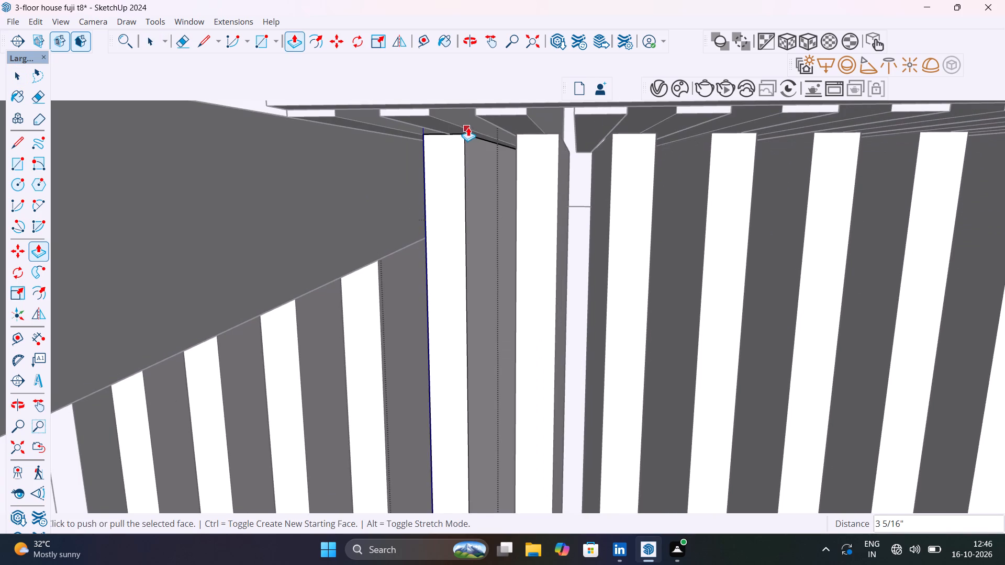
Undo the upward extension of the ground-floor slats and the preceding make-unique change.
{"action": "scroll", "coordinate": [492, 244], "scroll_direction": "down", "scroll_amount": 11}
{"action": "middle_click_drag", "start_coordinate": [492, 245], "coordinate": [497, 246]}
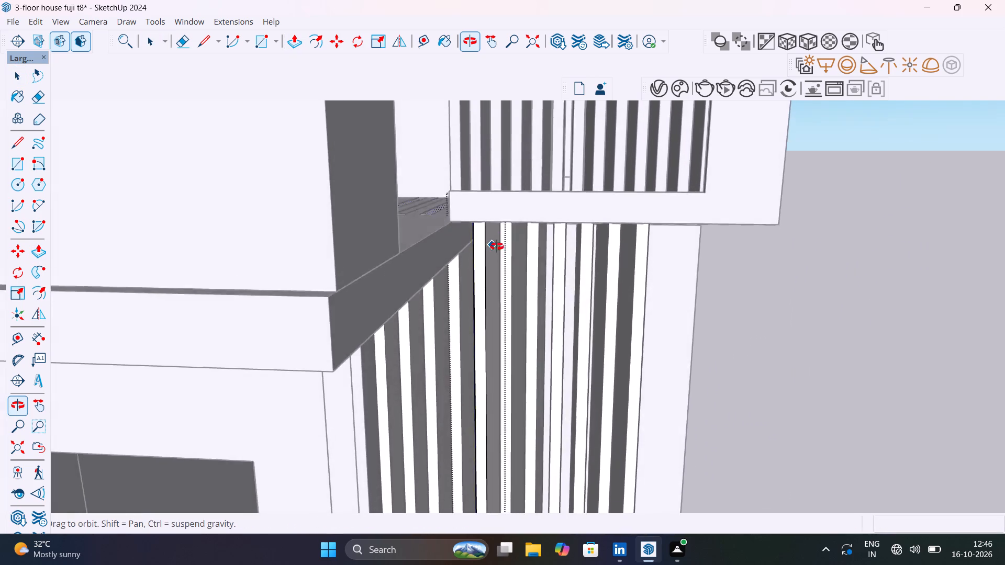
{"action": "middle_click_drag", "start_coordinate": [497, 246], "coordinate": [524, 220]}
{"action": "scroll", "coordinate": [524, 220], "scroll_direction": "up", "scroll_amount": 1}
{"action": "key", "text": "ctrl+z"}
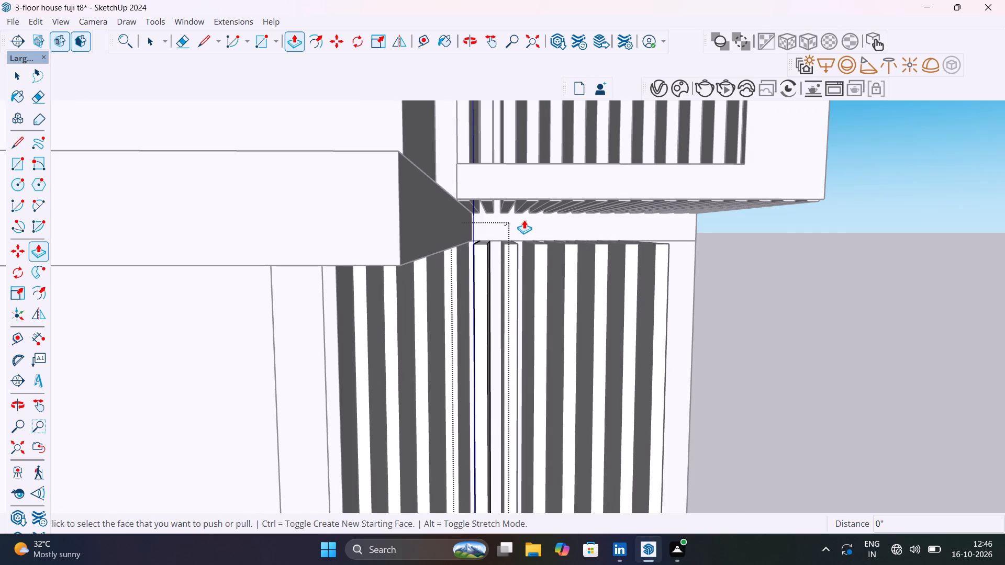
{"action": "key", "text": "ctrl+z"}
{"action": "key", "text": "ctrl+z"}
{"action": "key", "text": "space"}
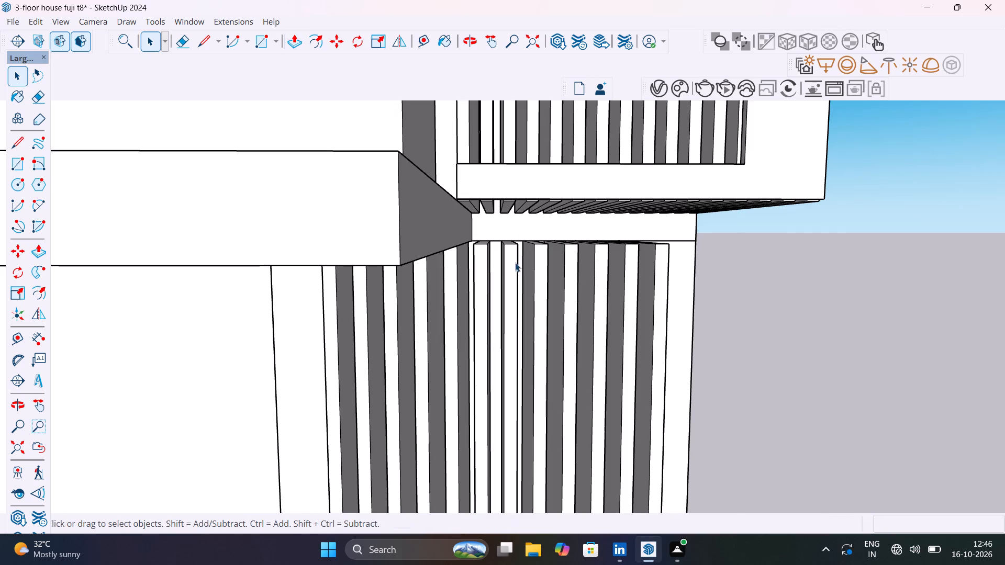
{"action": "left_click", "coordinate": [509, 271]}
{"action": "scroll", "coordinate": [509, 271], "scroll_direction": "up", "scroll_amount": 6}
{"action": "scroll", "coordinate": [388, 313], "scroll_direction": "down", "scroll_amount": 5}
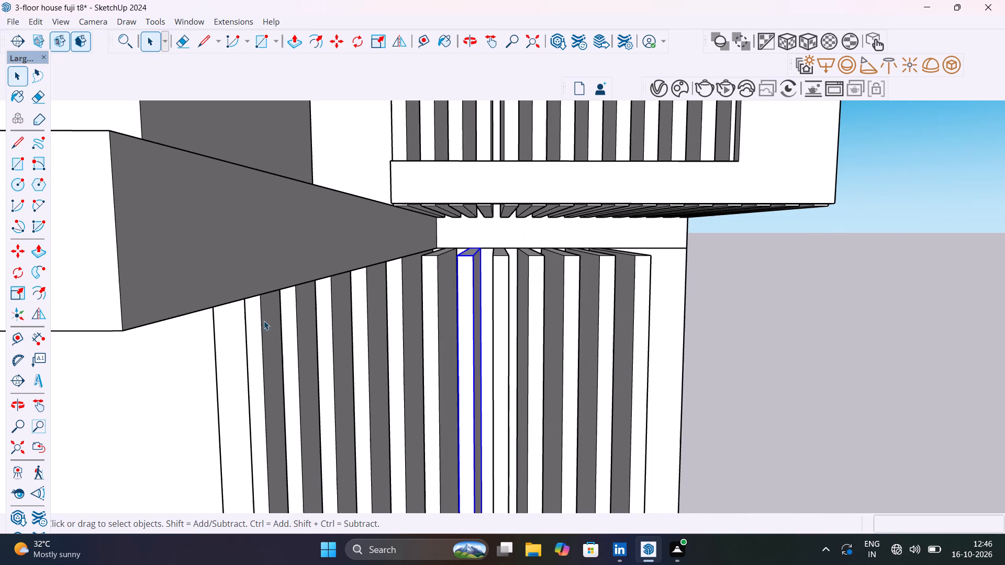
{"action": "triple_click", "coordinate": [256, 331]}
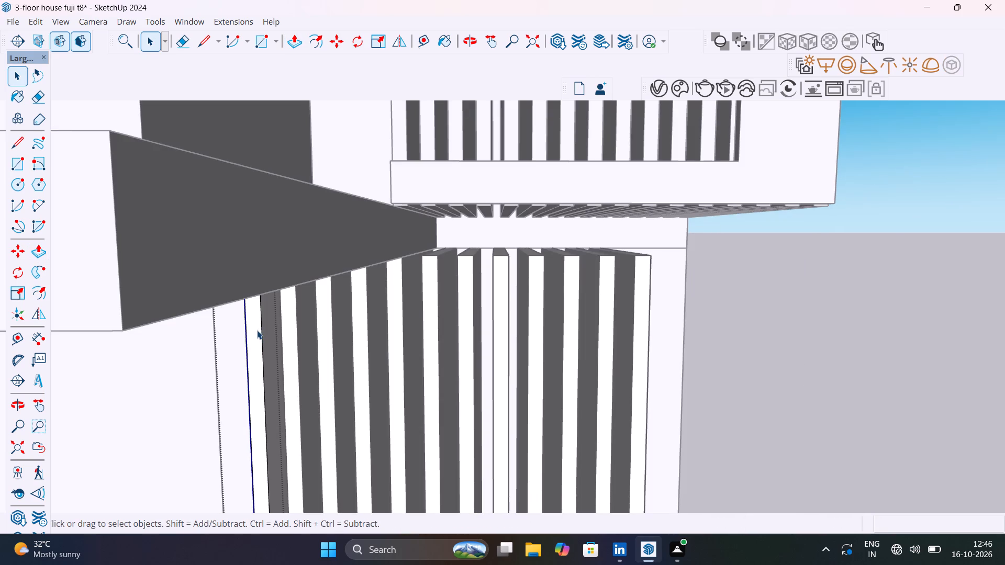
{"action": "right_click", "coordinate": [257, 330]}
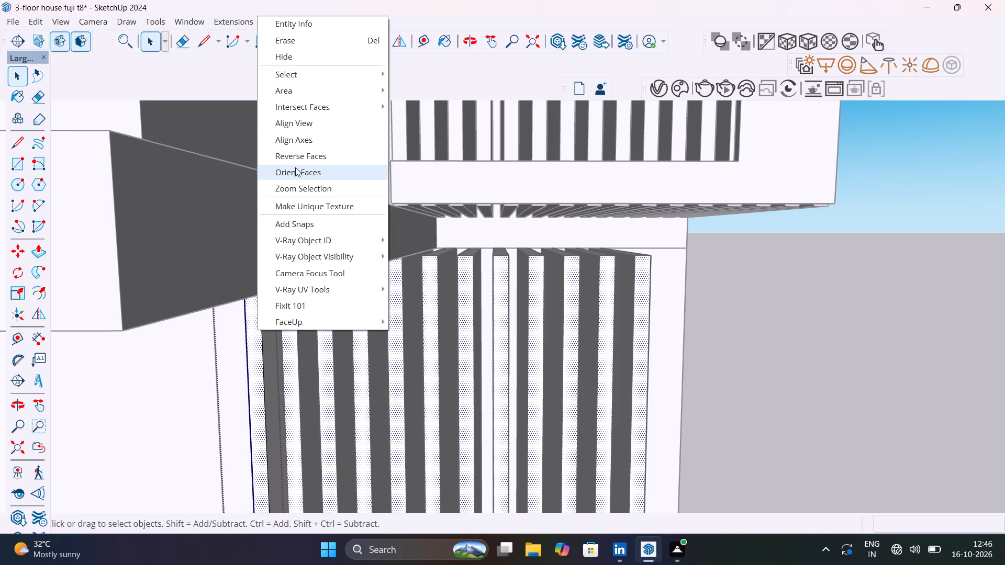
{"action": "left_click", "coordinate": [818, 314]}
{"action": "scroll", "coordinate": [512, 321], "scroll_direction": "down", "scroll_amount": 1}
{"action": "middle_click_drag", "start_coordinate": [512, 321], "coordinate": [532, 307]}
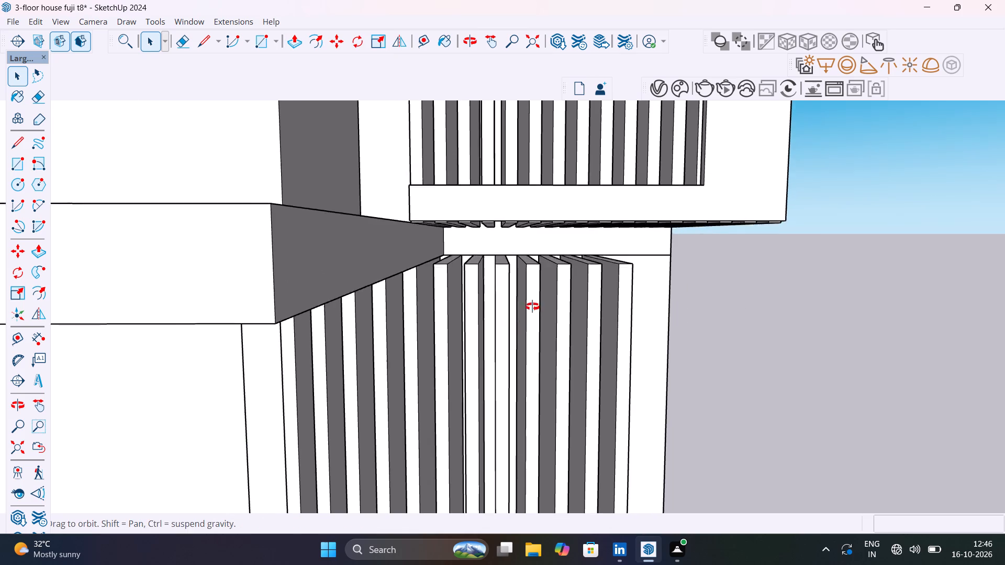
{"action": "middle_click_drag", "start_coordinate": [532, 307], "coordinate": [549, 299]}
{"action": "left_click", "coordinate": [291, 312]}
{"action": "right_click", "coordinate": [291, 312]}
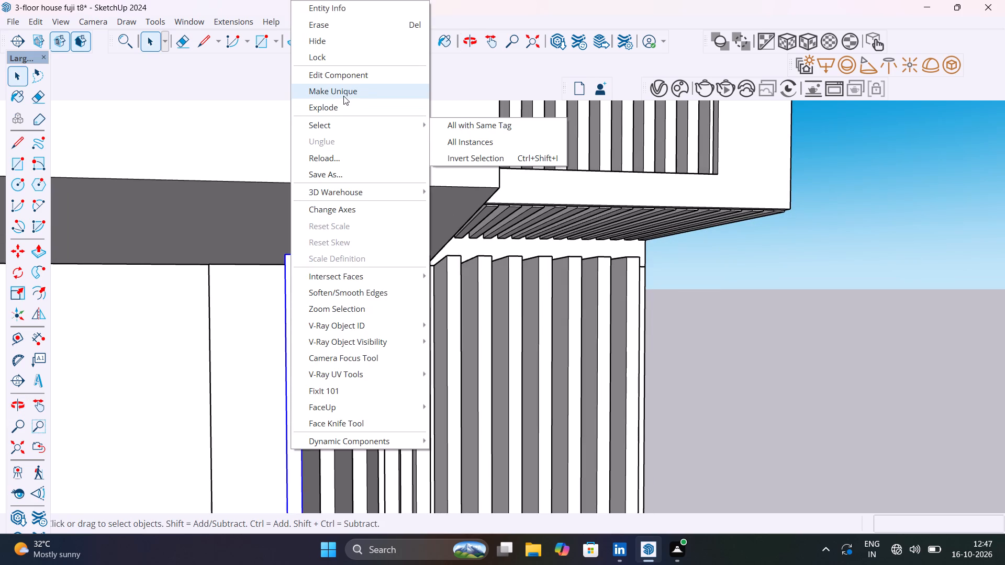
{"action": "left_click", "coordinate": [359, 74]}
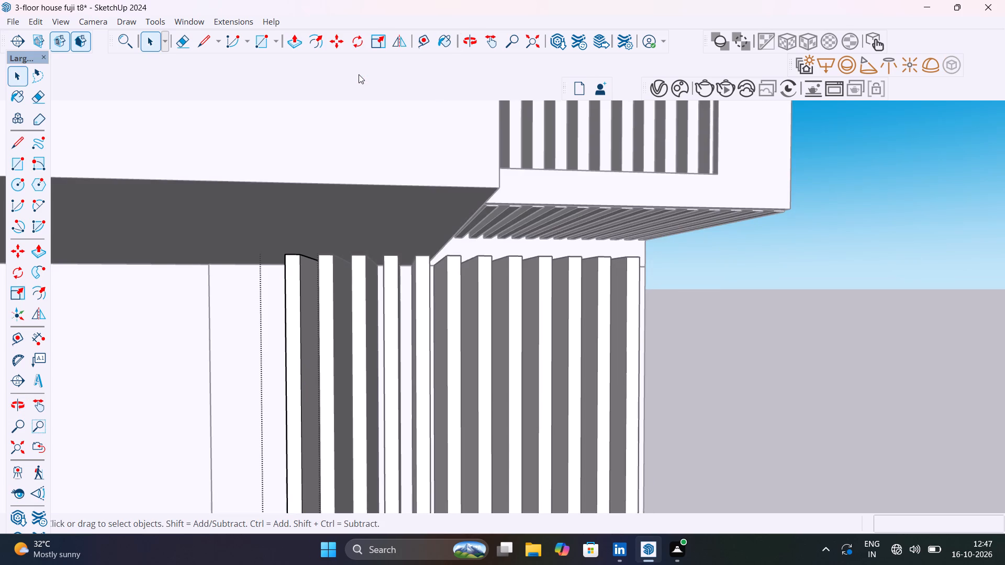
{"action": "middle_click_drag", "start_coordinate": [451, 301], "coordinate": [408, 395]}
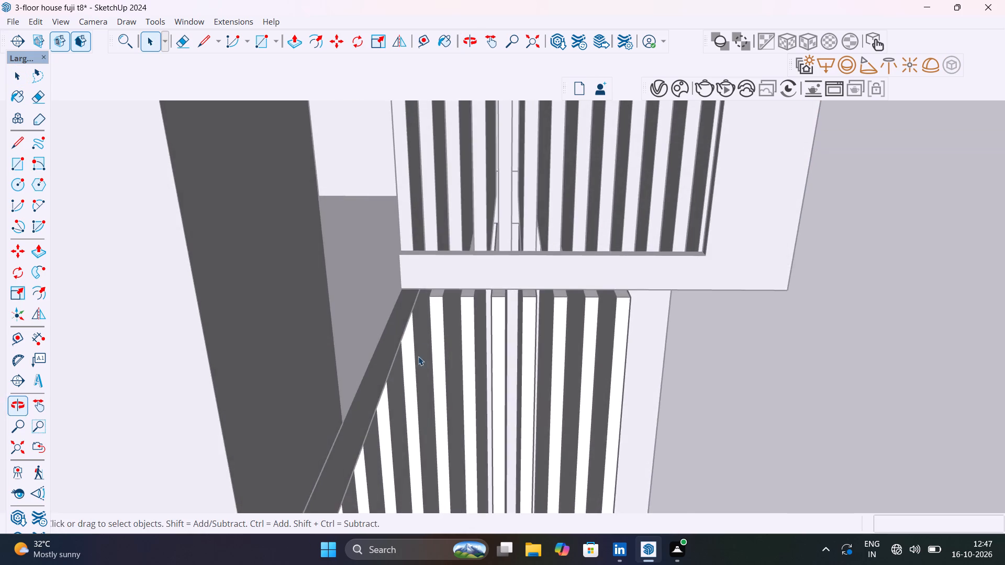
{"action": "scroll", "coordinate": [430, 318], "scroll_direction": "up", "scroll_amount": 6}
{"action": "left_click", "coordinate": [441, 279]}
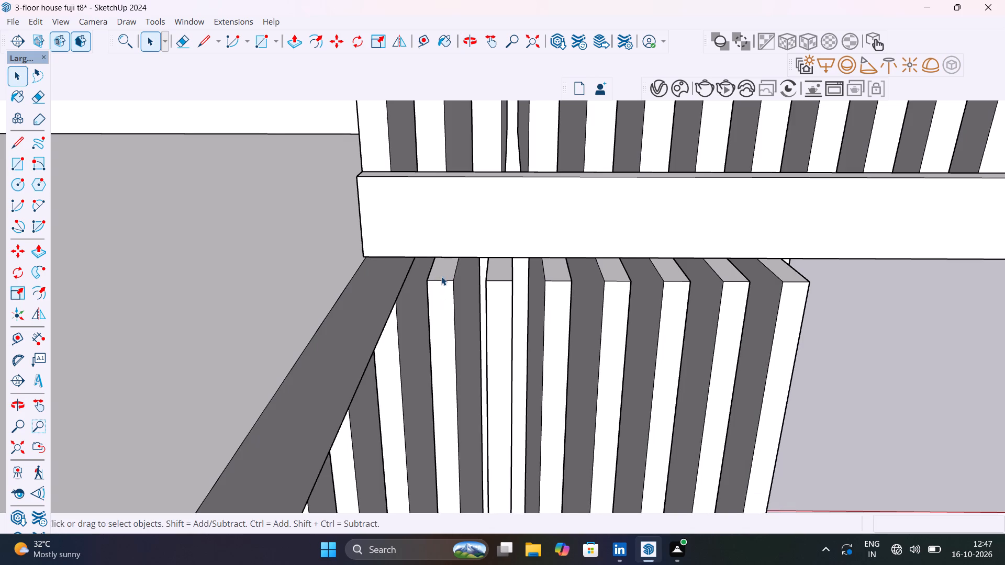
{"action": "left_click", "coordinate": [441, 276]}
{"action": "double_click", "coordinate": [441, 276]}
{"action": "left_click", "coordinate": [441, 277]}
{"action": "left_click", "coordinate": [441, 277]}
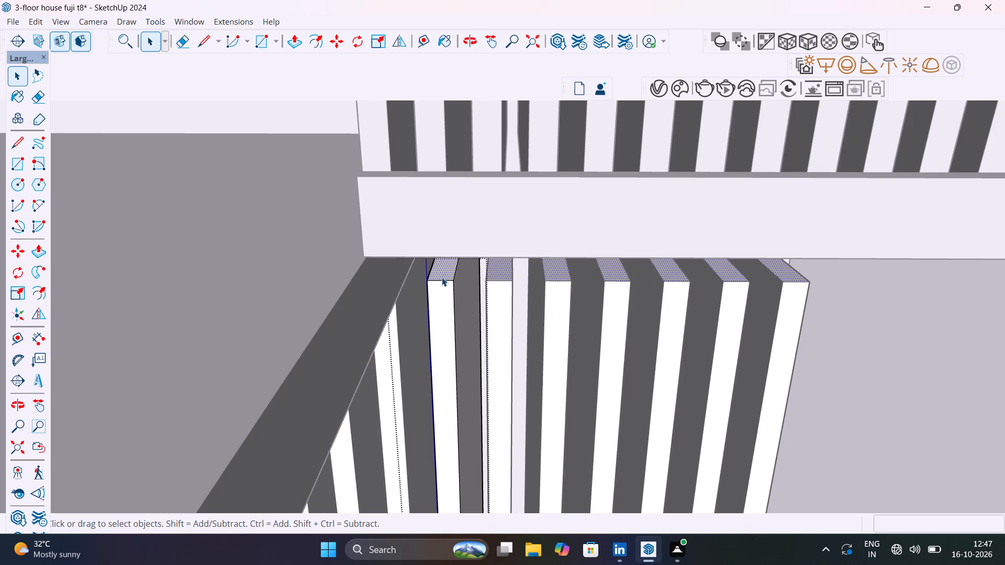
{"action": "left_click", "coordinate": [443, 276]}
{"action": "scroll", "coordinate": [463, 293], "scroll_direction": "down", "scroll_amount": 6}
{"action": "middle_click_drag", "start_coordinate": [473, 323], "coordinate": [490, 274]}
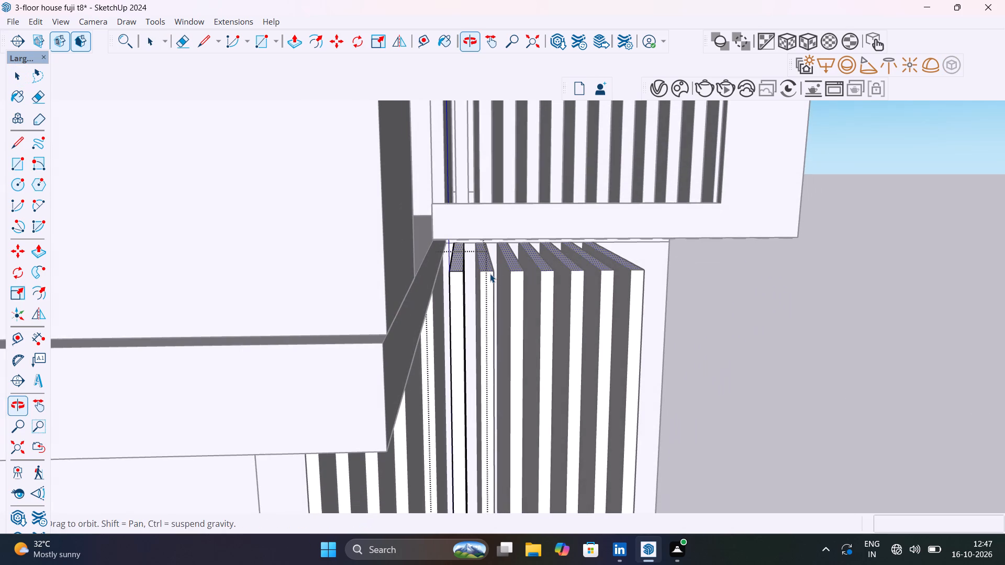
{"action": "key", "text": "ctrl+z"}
Explode the first ground-floor slat component just beyond the end of the balcony slab.
{"action": "middle_click_drag", "start_coordinate": [494, 294], "coordinate": [496, 258]}
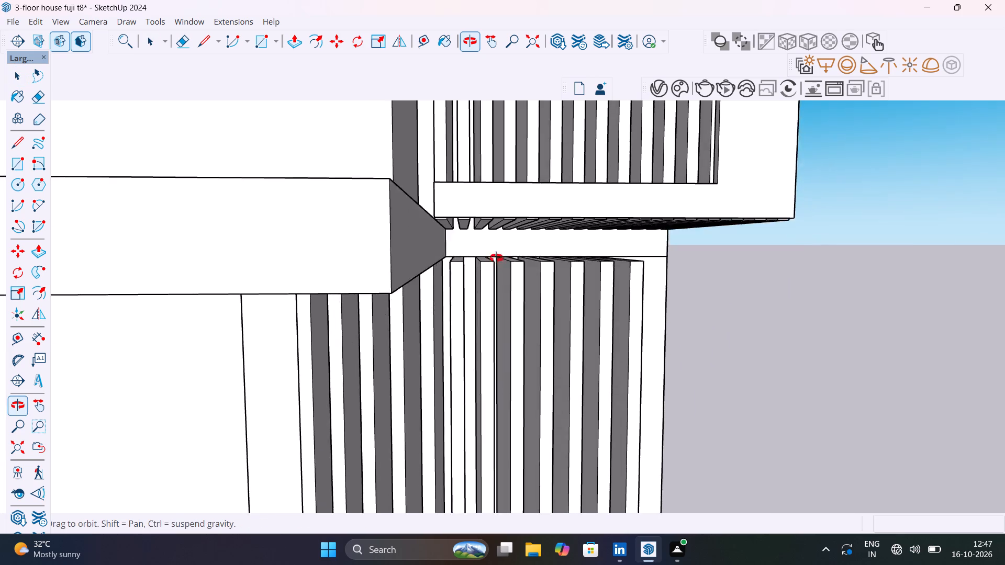
{"action": "middle_click_drag", "start_coordinate": [496, 258], "coordinate": [500, 247]}
{"action": "left_click", "coordinate": [458, 284]}
{"action": "right_click", "coordinate": [458, 284]}
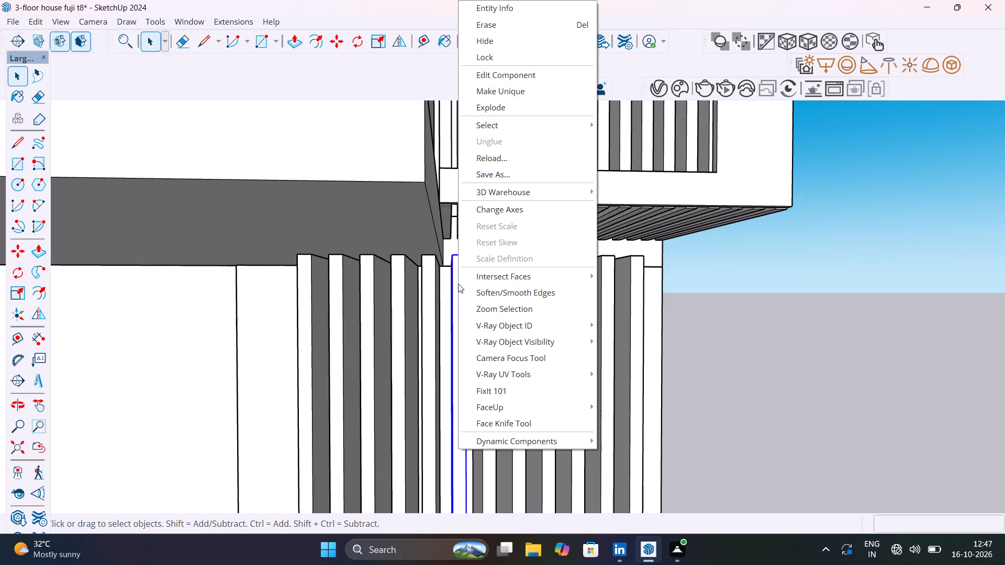
{"action": "left_click", "coordinate": [512, 107]}
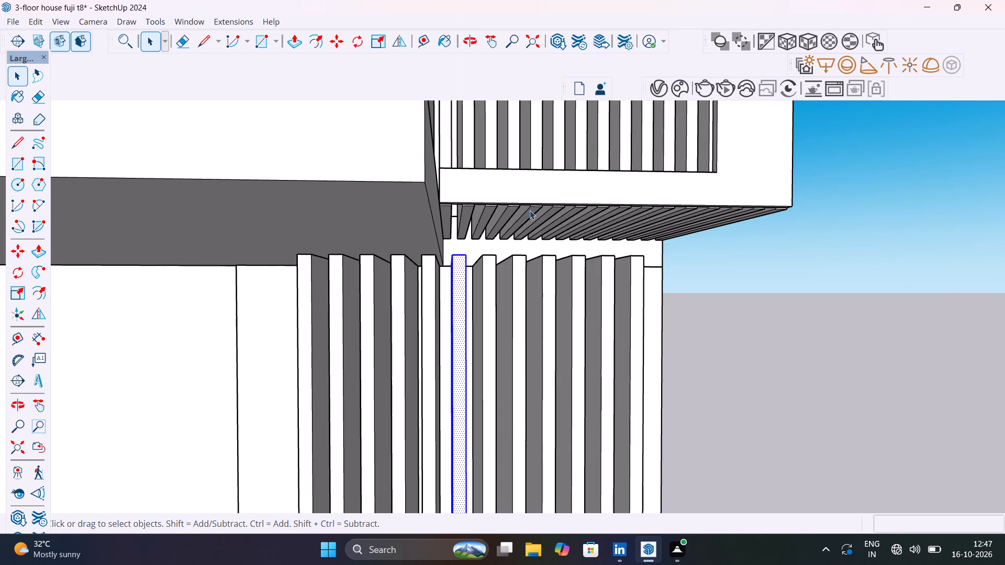
Push/pull the top face of the exploded ground-floor slat up 3 5/16" to meet the slats under the tower.
{"action": "middle_click_drag", "start_coordinate": [525, 246], "coordinate": [505, 366]}
{"action": "scroll", "coordinate": [482, 335], "scroll_direction": "up", "scroll_amount": 9}
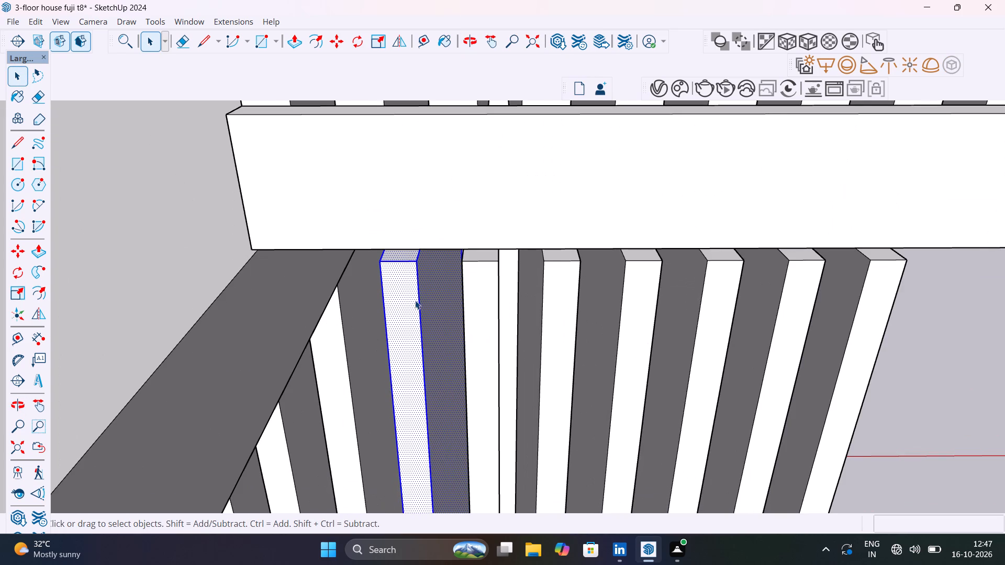
{"action": "middle_click_drag", "start_coordinate": [416, 299], "coordinate": [442, 293]}
{"action": "scroll", "coordinate": [438, 308], "scroll_direction": "up", "scroll_amount": 4}
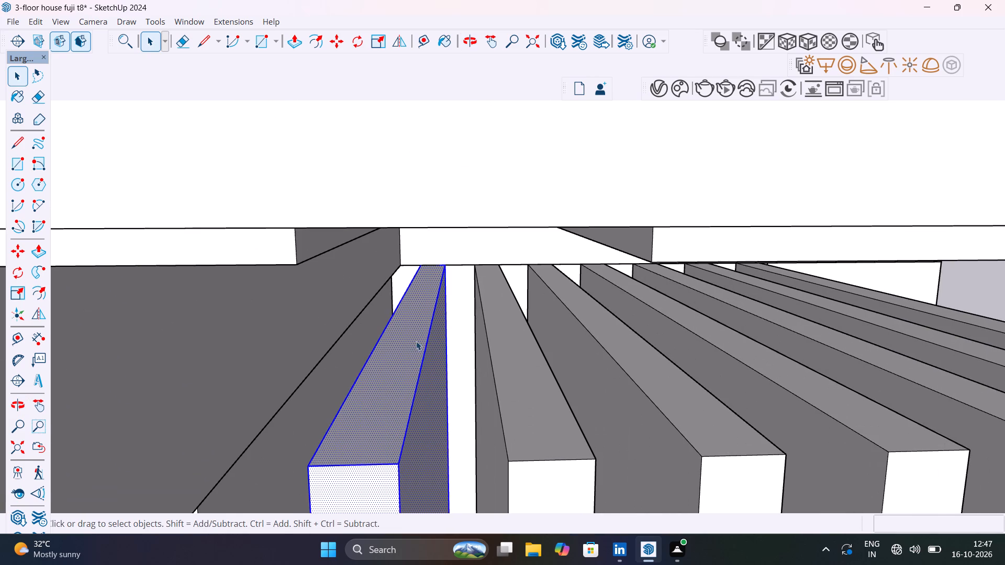
{"action": "left_click", "coordinate": [411, 346]}
{"action": "left_click", "coordinate": [411, 346]}
{"action": "key", "text": "p"}
{"action": "left_click", "coordinate": [411, 346]}
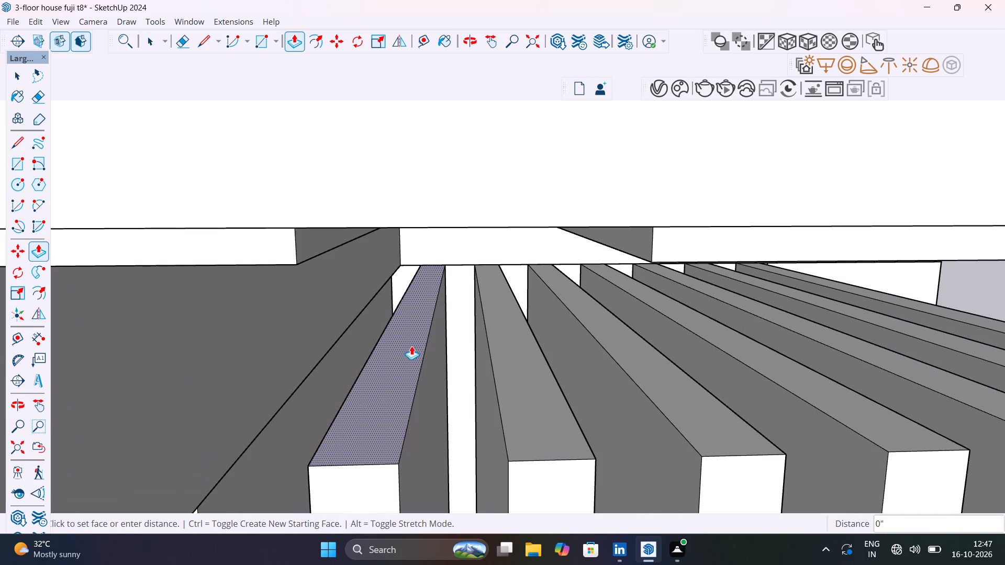
{"action": "scroll", "coordinate": [412, 311], "scroll_direction": "down", "scroll_amount": 5}
{"action": "middle_click_drag", "start_coordinate": [411, 304], "coordinate": [426, 229]}
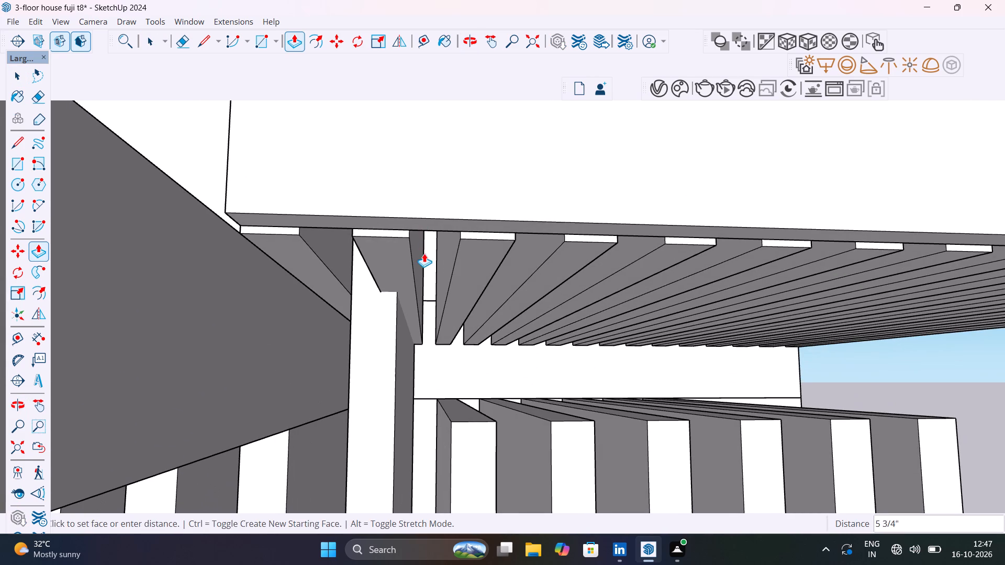
{"action": "left_click", "coordinate": [406, 289]}
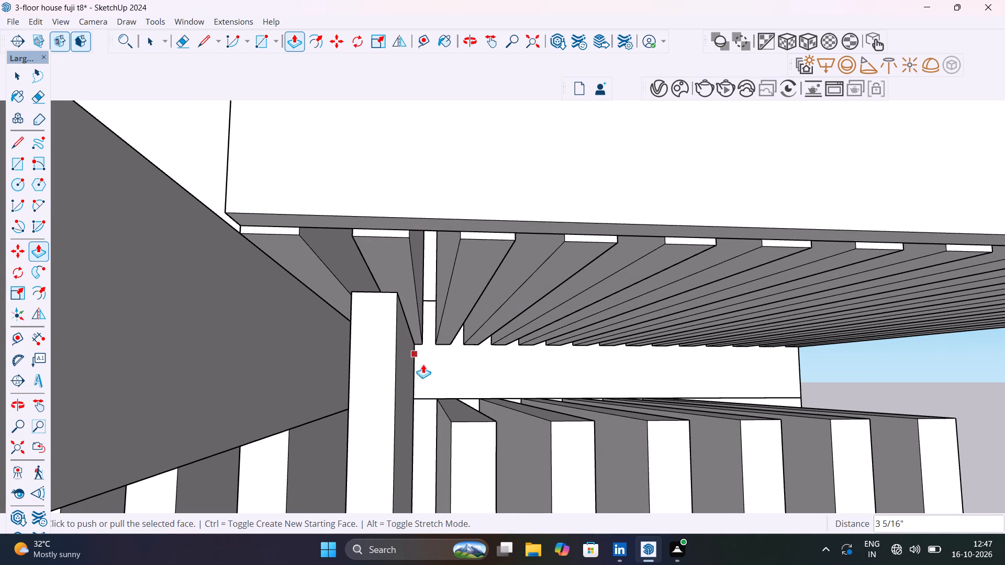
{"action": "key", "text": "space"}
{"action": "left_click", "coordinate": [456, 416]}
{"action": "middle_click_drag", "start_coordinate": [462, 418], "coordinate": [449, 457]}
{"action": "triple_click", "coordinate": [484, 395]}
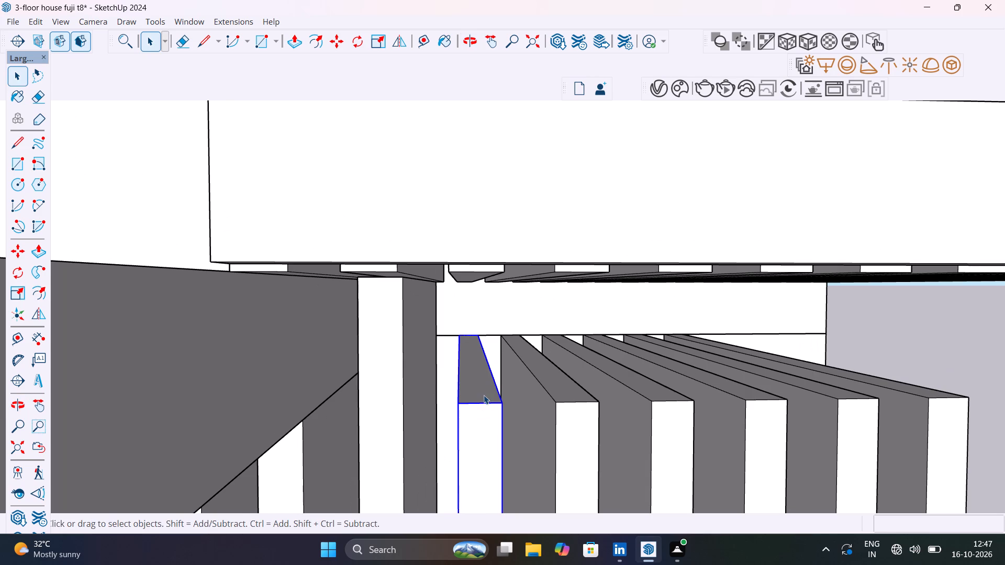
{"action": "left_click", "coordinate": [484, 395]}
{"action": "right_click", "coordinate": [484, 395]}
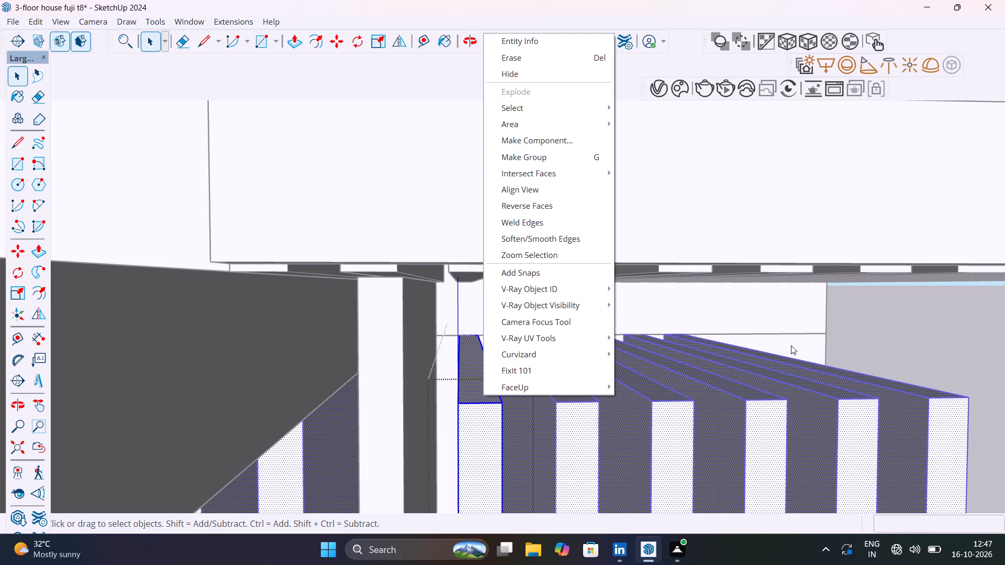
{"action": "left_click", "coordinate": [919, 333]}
Make the second ground-floor slat beyond the balcony slab unique and push/pull its top face up 3 7/16" to the tower's underside.
{"action": "left_click", "coordinate": [477, 433]}
{"action": "right_click", "coordinate": [477, 433]}
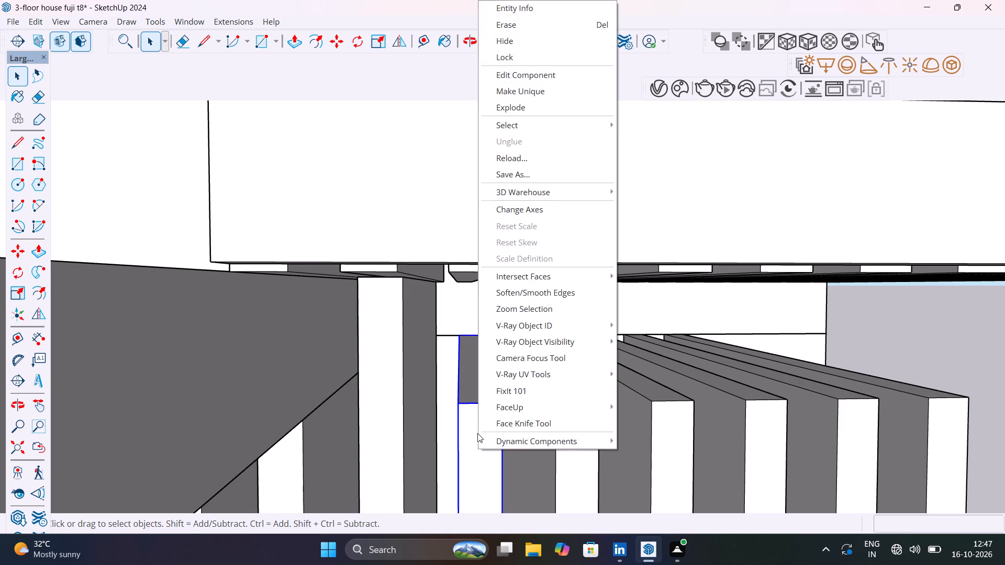
{"action": "left_click", "coordinate": [518, 93]}
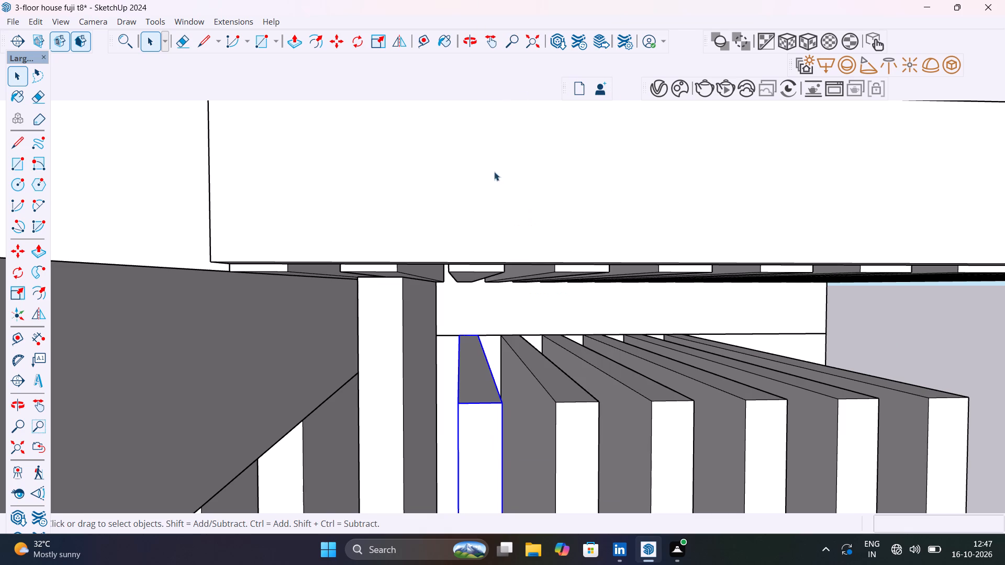
{"action": "left_click", "coordinate": [469, 374]}
{"action": "triple_click", "coordinate": [473, 382]}
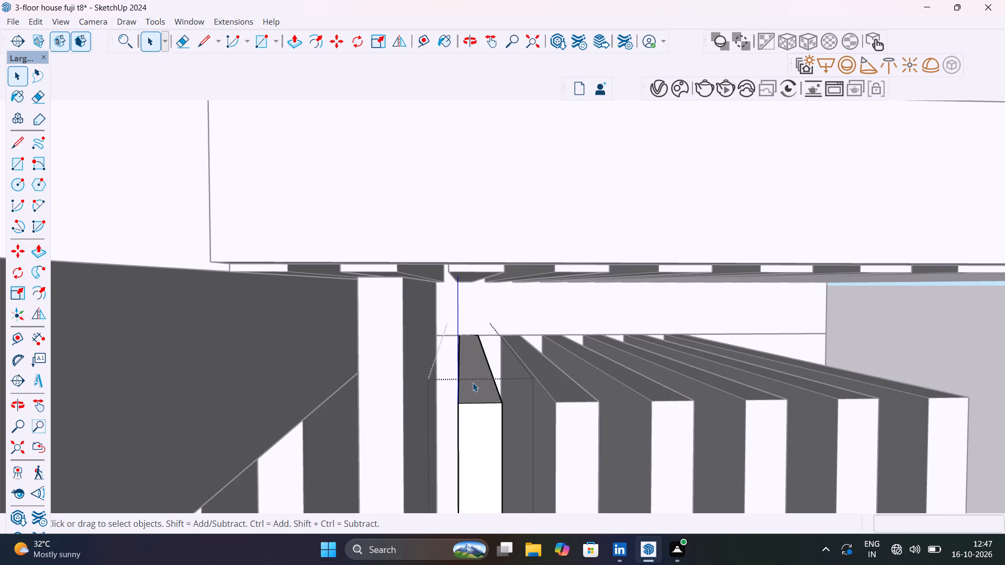
{"action": "left_click", "coordinate": [473, 382]}
{"action": "key", "text": "p"}
{"action": "left_click", "coordinate": [473, 382]}
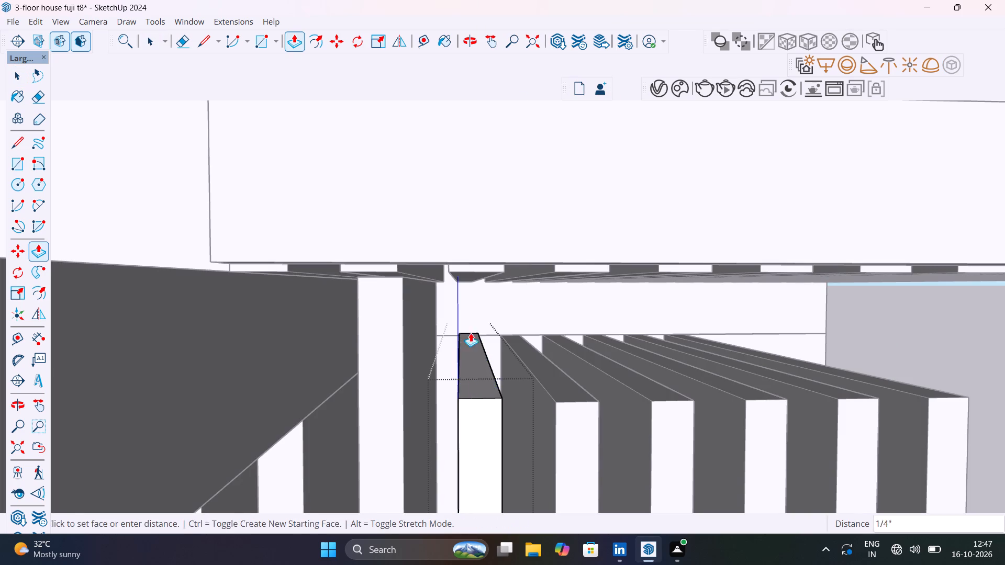
{"action": "left_click", "coordinate": [480, 267]}
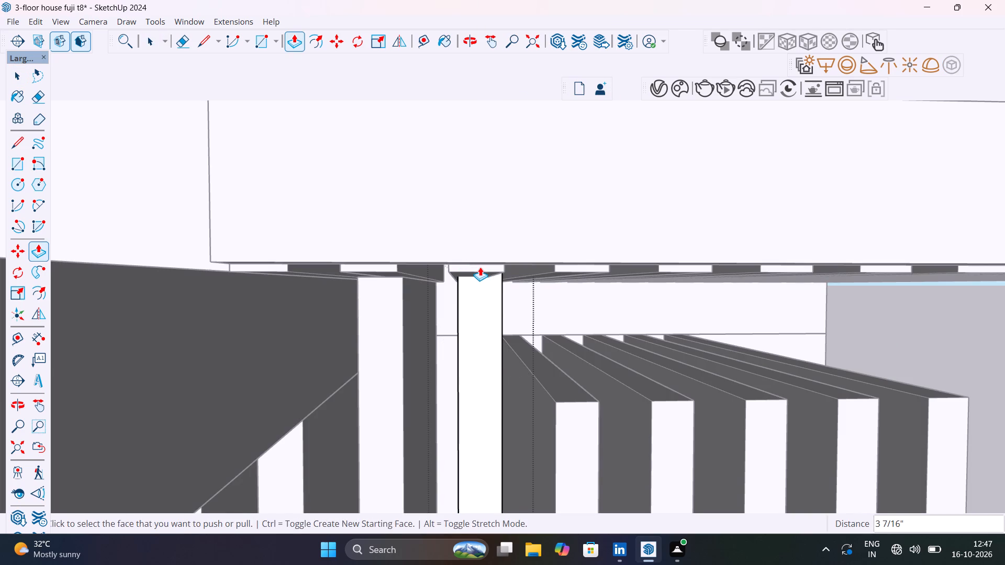
{"action": "key", "text": "space"}
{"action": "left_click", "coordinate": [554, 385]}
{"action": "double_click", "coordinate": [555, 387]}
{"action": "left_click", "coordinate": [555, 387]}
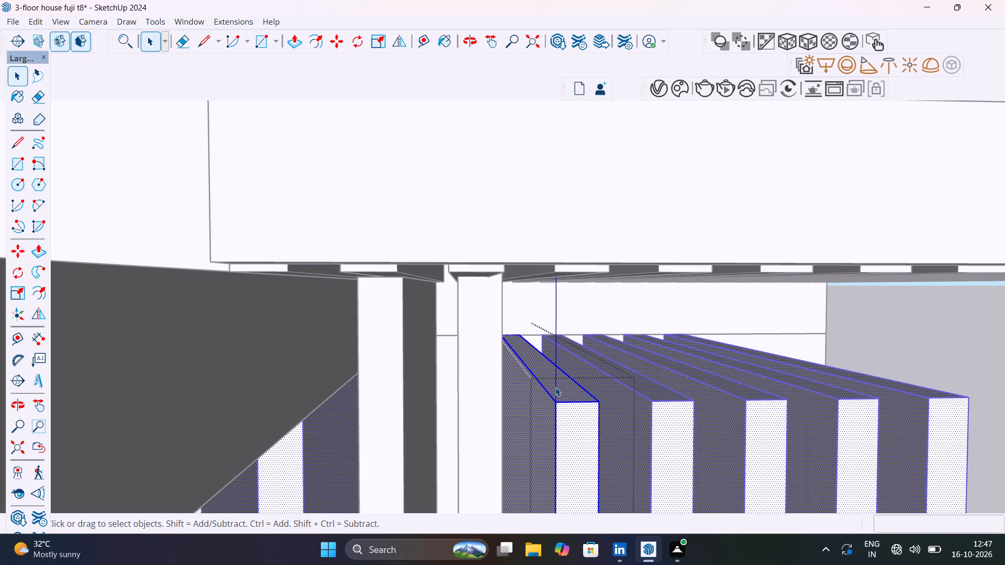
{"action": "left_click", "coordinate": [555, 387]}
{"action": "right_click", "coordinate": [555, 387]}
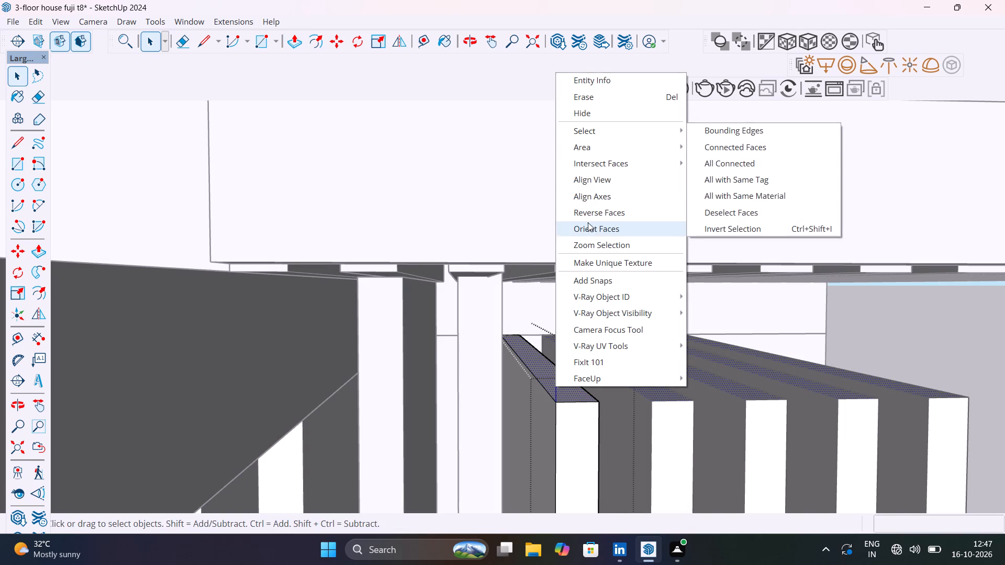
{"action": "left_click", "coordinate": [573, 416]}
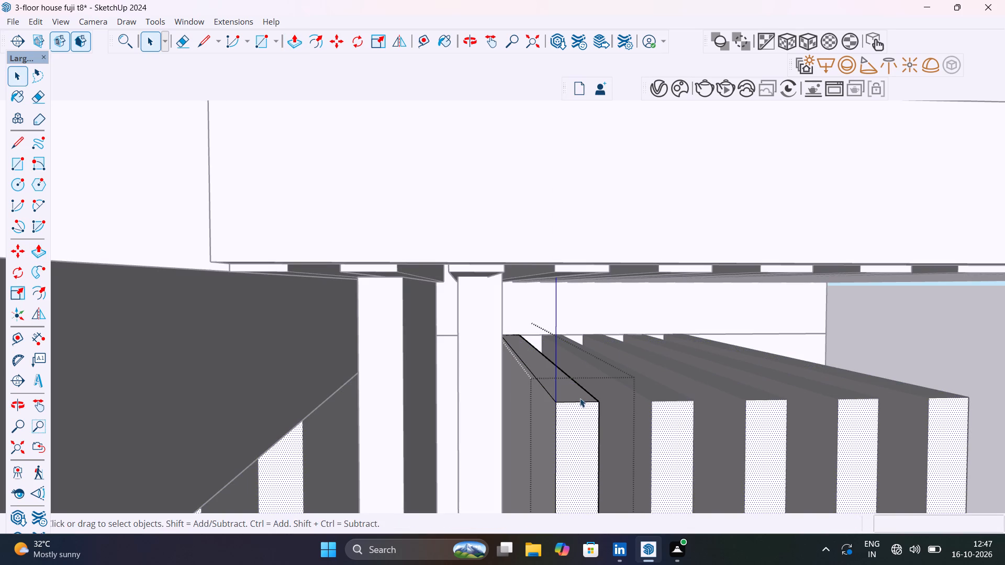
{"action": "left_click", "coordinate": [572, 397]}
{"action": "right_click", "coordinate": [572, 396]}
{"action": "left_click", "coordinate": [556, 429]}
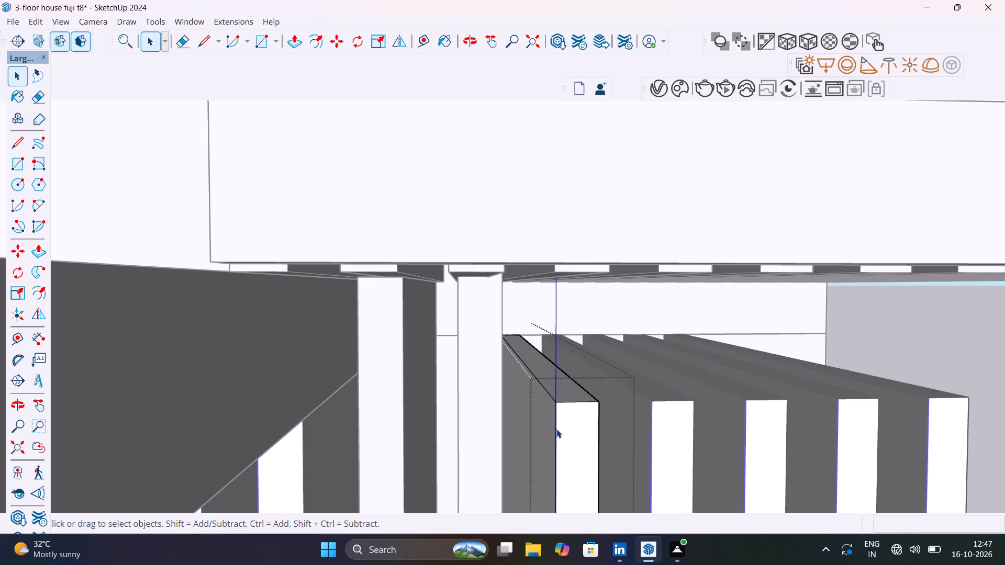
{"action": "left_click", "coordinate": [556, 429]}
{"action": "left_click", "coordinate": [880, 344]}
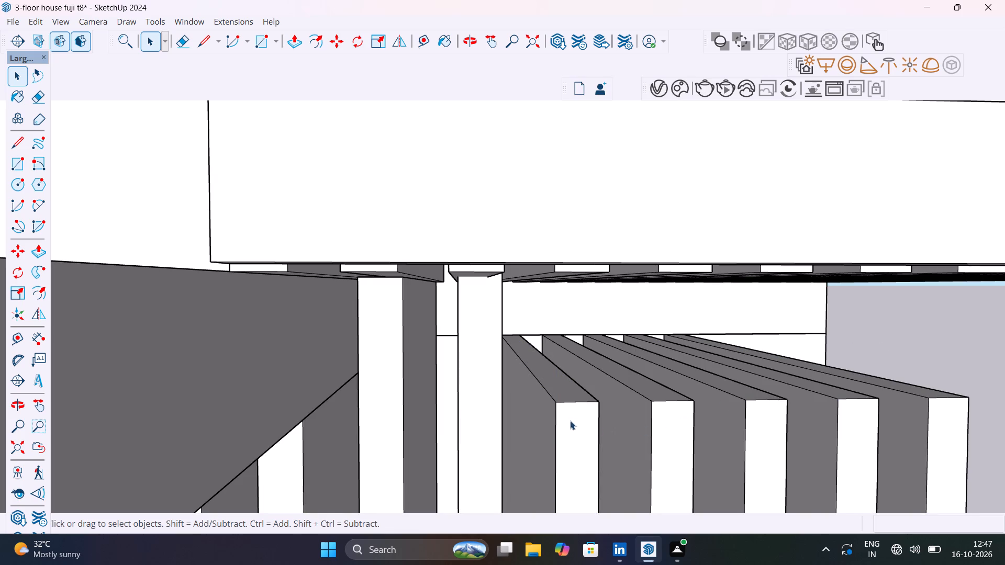
Make the third ground-floor slat beyond the balcony slab unique and push/pull its top face up about 3 13/16" to the tower's underside.
{"action": "left_click", "coordinate": [565, 420]}
{"action": "right_click", "coordinate": [565, 419]}
{"action": "left_click", "coordinate": [590, 96]}
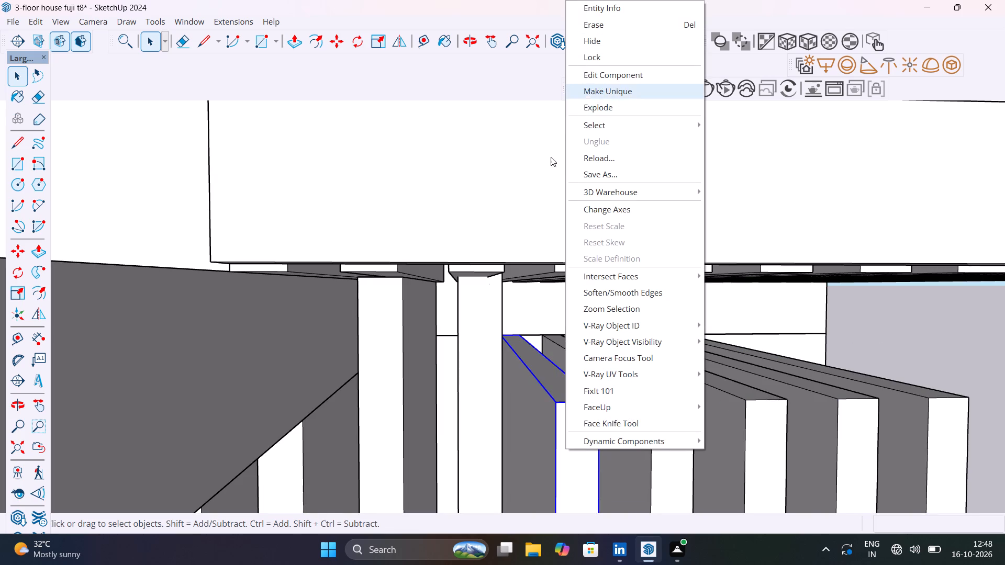
{"action": "double_click", "coordinate": [547, 374]}
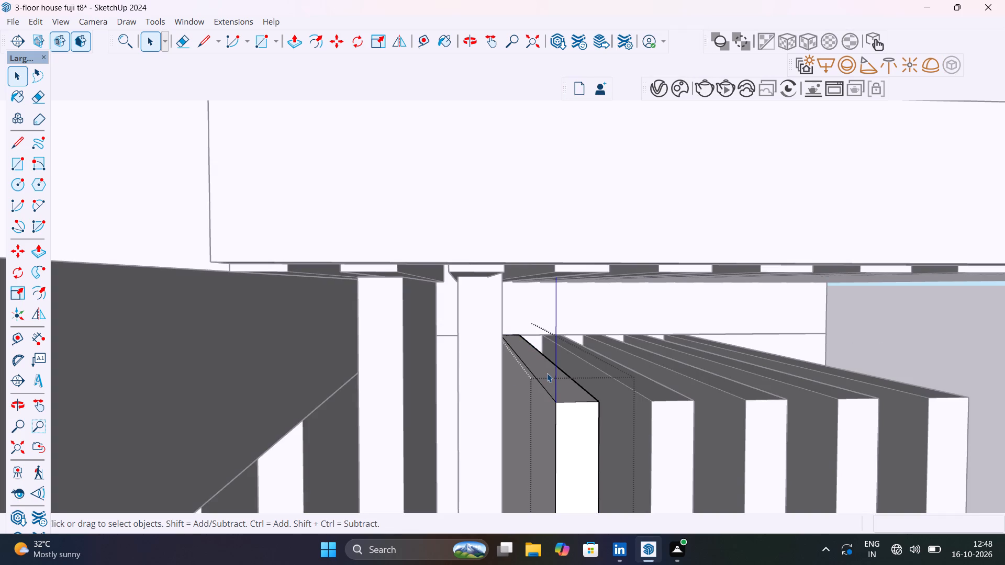
{"action": "key", "text": "p"}
{"action": "left_click", "coordinate": [547, 373]}
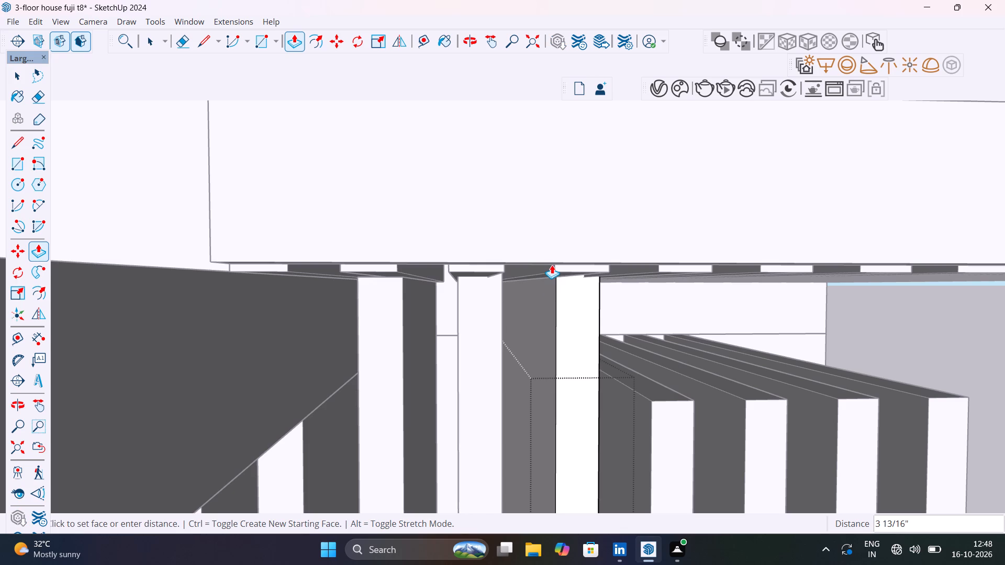
{"action": "left_click", "coordinate": [552, 265]}
{"action": "key", "text": "space"}
{"action": "left_click", "coordinate": [668, 403]}
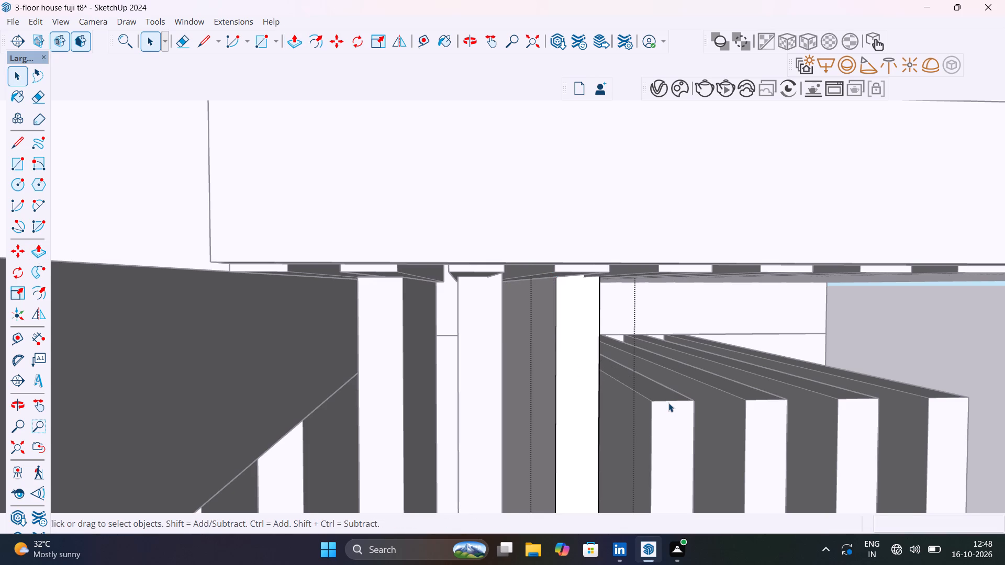
Make the fourth ground-floor slat beyond the balcony slab unique and push/pull its top face up 3 7/16" to the tower's underside.
{"action": "left_click", "coordinate": [668, 403]}
{"action": "right_click", "coordinate": [668, 404]}
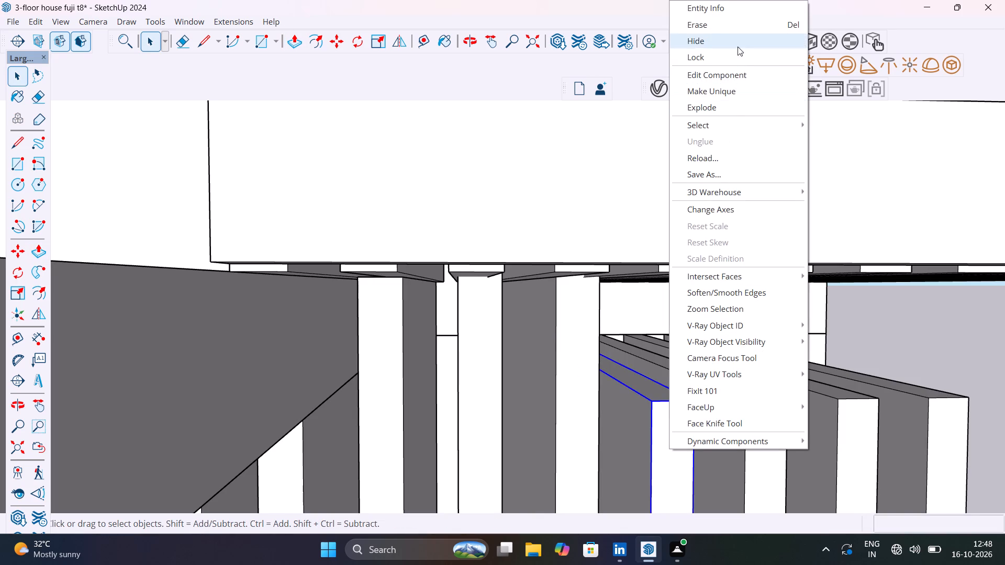
{"action": "left_click", "coordinate": [718, 93]}
{"action": "triple_click", "coordinate": [655, 393]}
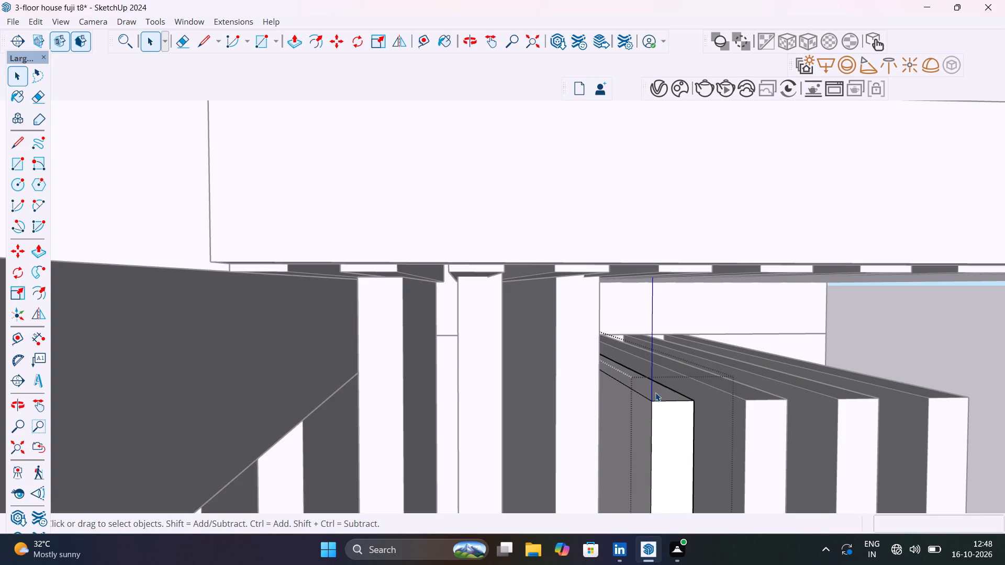
{"action": "left_click", "coordinate": [655, 392]}
{"action": "key", "text": "p"}
{"action": "left_click", "coordinate": [655, 392]}
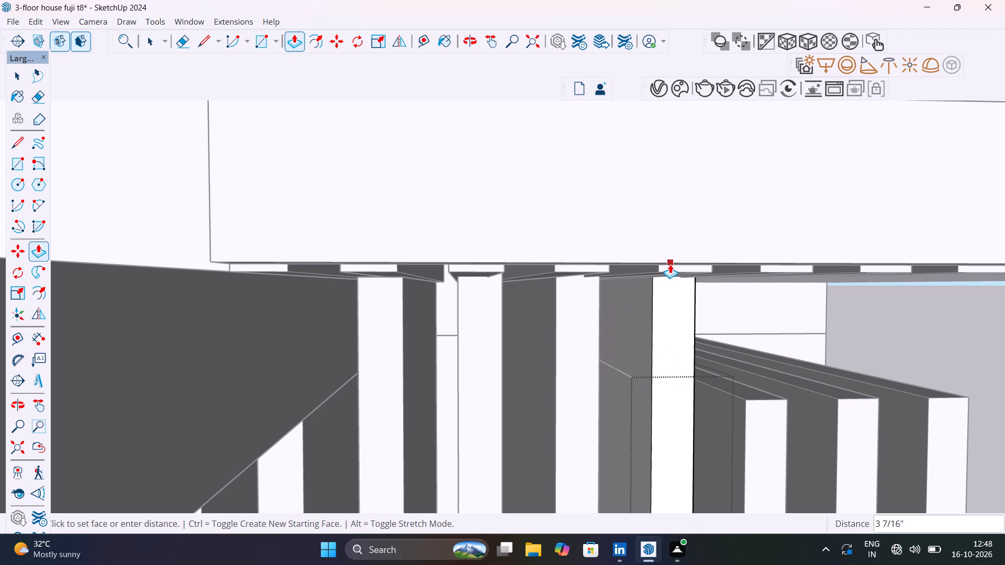
{"action": "left_click", "coordinate": [670, 263]}
{"action": "scroll", "coordinate": [637, 384], "scroll_direction": "down", "scroll_amount": 7}
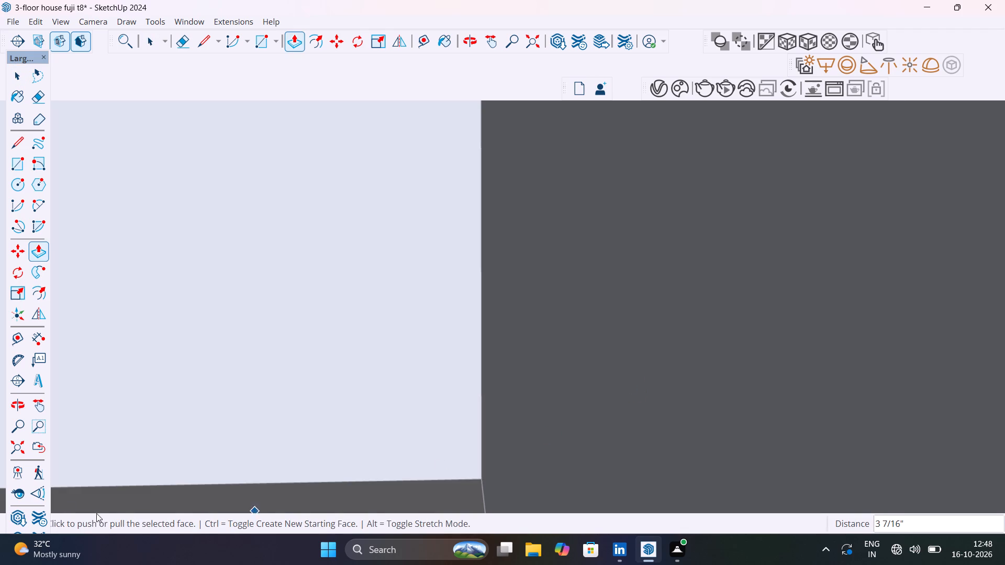
{"action": "left_click", "coordinate": [23, 449]}
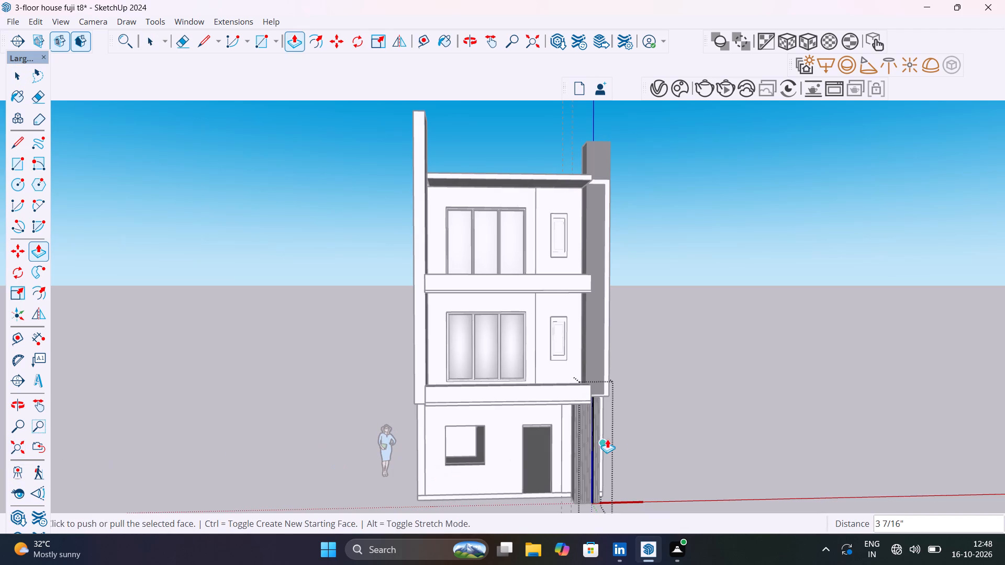
{"action": "key", "text": "space"}
{"action": "scroll", "coordinate": [604, 414], "scroll_direction": "up", "scroll_amount": 4}
{"action": "left_click", "coordinate": [687, 401]}
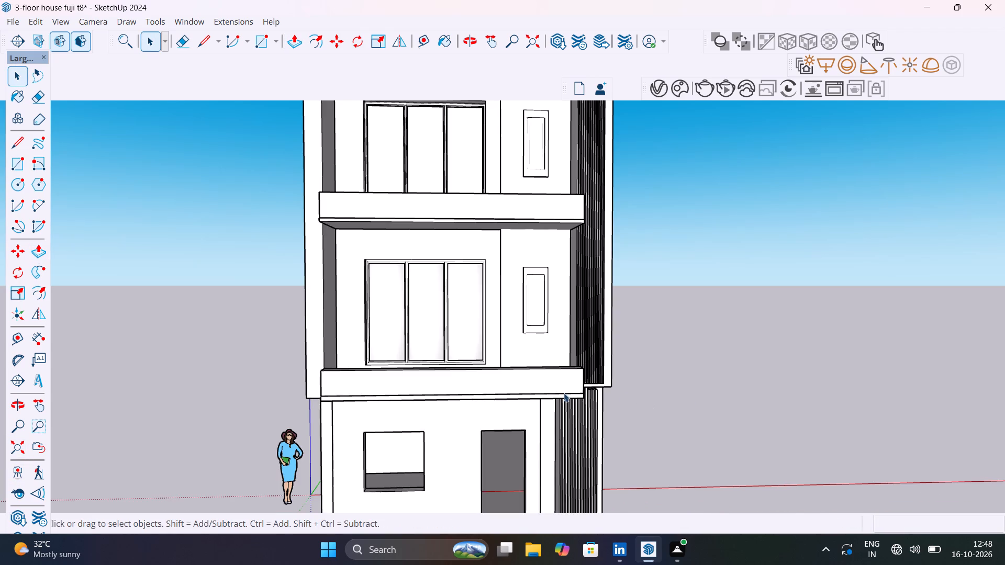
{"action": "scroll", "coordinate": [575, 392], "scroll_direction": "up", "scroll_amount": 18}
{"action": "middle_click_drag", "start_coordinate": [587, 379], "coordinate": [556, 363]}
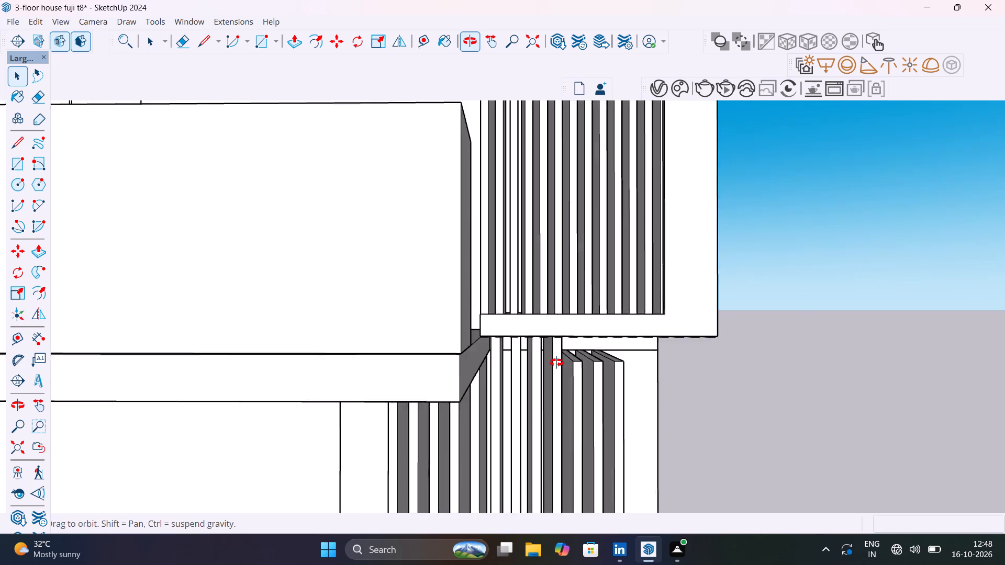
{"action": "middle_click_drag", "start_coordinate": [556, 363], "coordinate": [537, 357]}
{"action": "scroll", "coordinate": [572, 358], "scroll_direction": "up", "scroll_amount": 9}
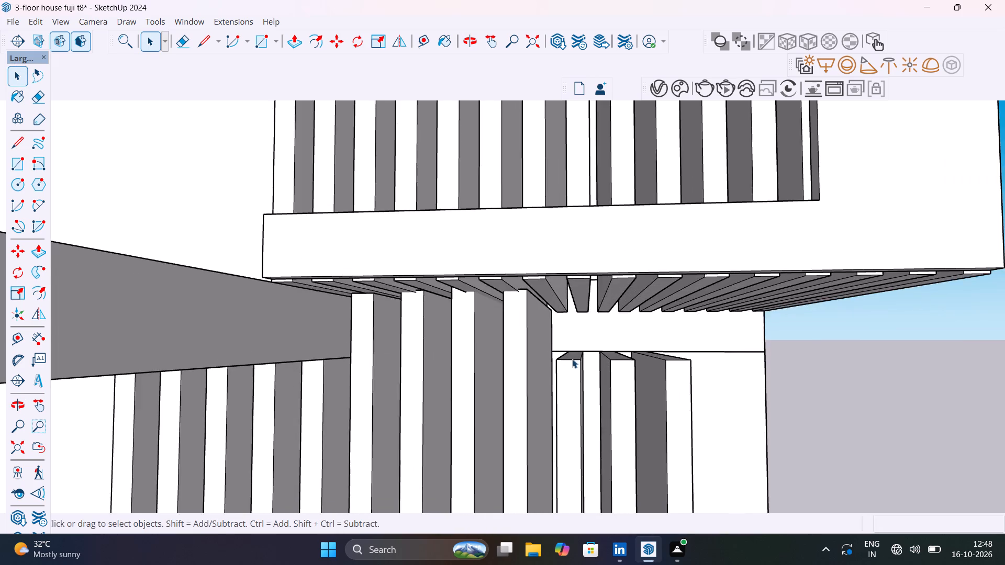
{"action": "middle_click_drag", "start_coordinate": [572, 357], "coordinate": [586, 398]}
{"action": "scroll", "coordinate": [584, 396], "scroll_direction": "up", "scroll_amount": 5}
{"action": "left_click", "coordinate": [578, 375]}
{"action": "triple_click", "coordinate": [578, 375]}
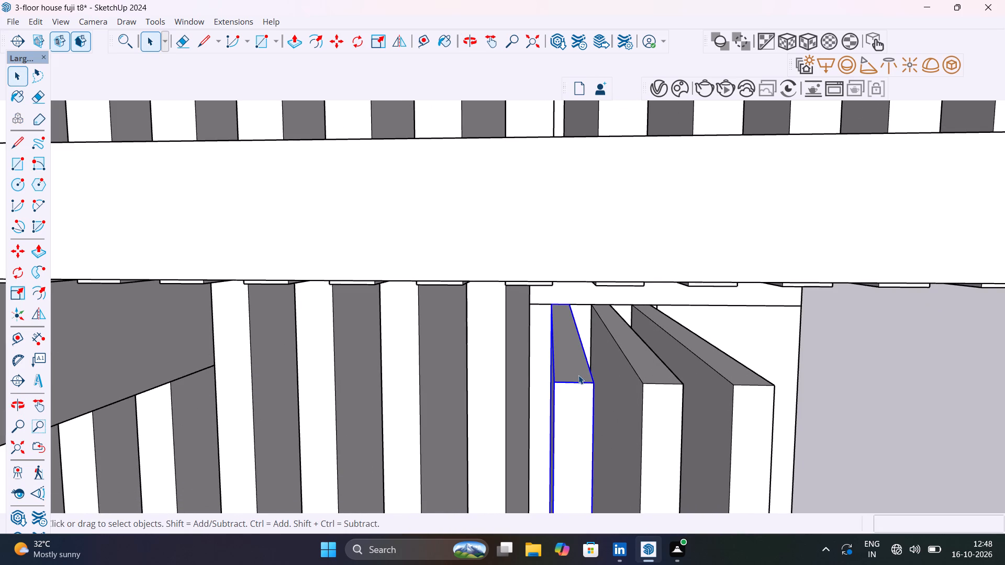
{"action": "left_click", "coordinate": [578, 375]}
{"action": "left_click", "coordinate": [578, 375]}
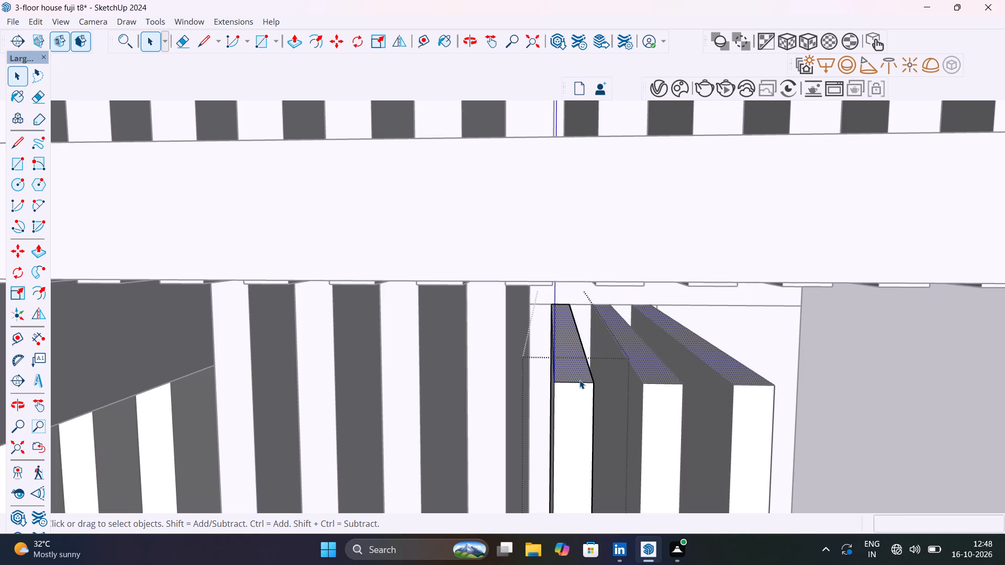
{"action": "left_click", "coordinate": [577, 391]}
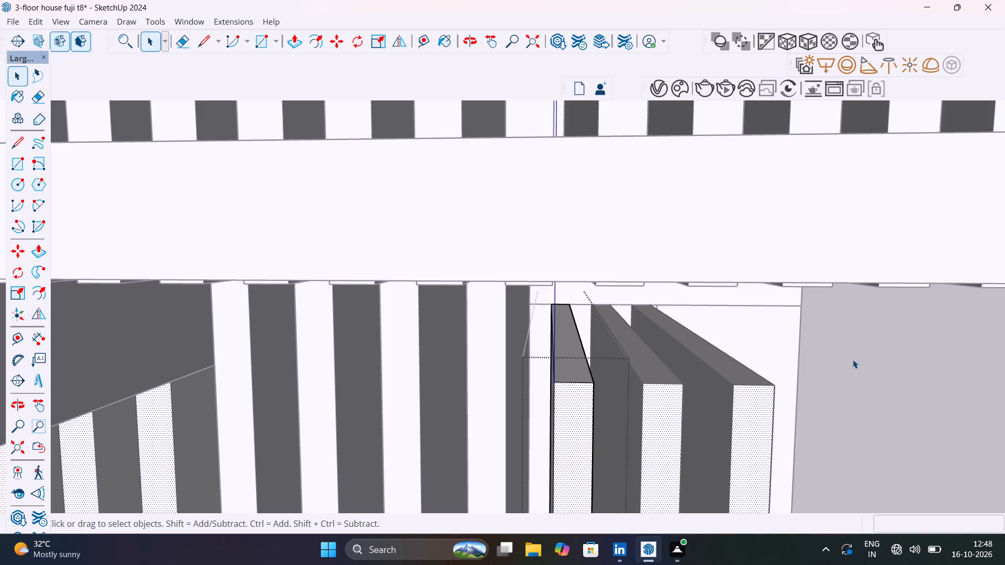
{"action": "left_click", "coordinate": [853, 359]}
Make each of the three remaining shorter ground-floor slats beyond the balcony slab a unique component.
{"action": "left_click", "coordinate": [581, 384]}
{"action": "right_click", "coordinate": [578, 384]}
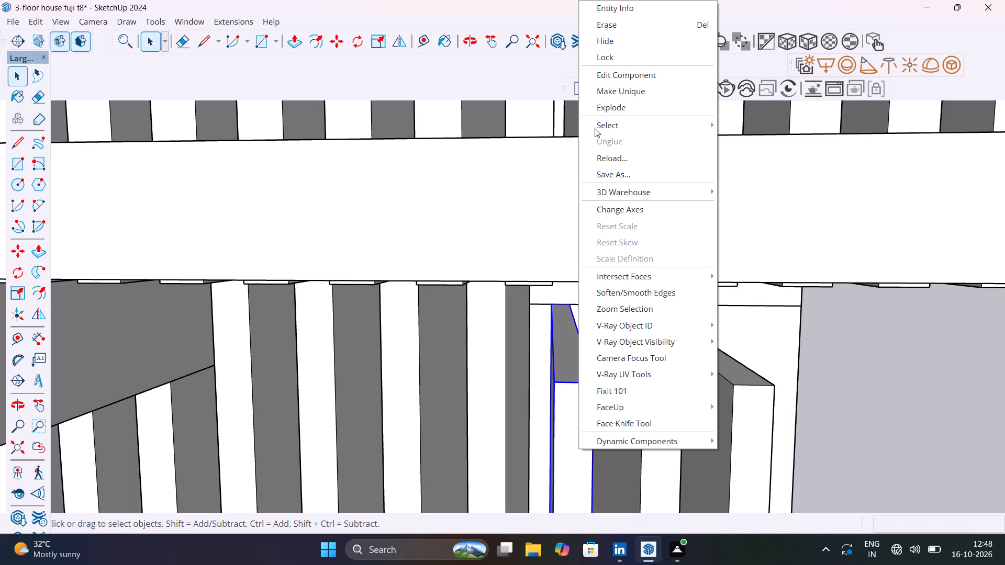
{"action": "left_click", "coordinate": [613, 94]}
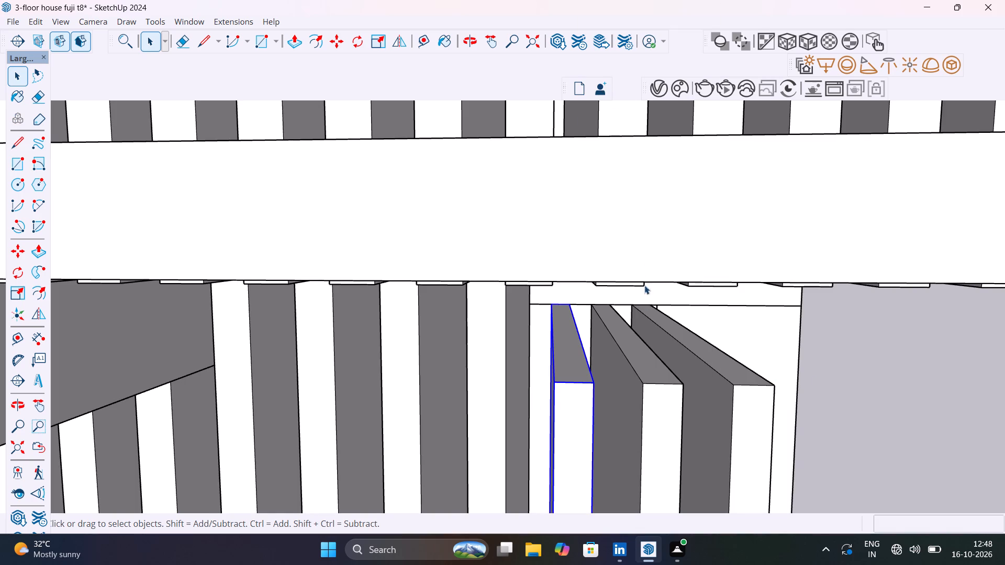
{"action": "left_click", "coordinate": [645, 390]}
{"action": "right_click", "coordinate": [645, 390]}
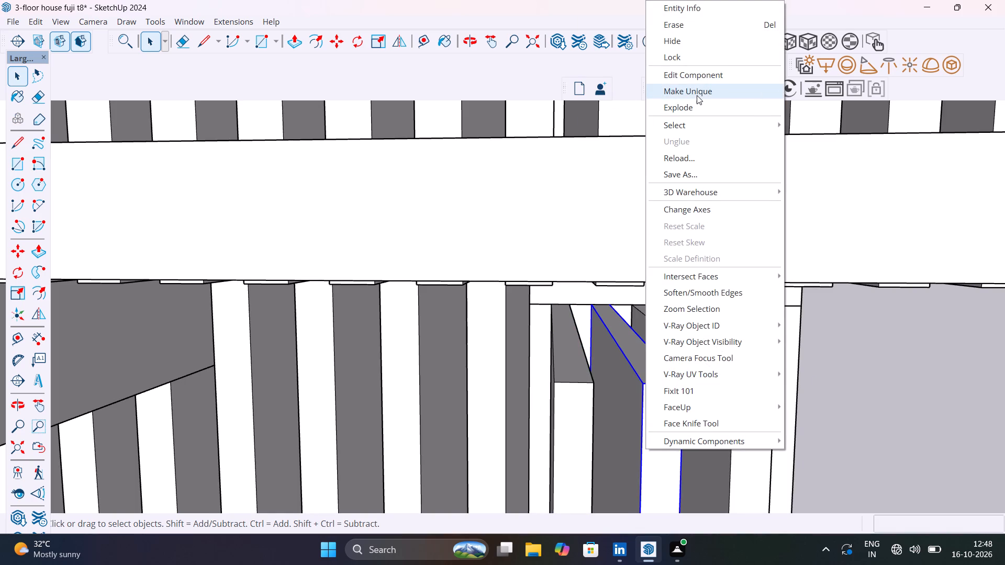
{"action": "left_click", "coordinate": [697, 96]}
{"action": "left_click", "coordinate": [739, 416]}
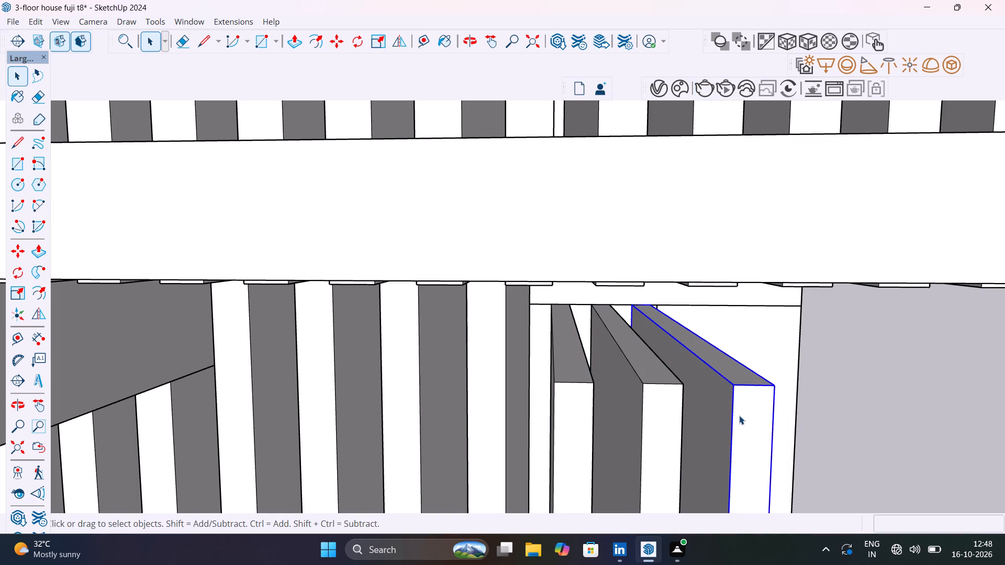
{"action": "right_click", "coordinate": [740, 414]}
{"action": "left_click", "coordinate": [762, 90]}
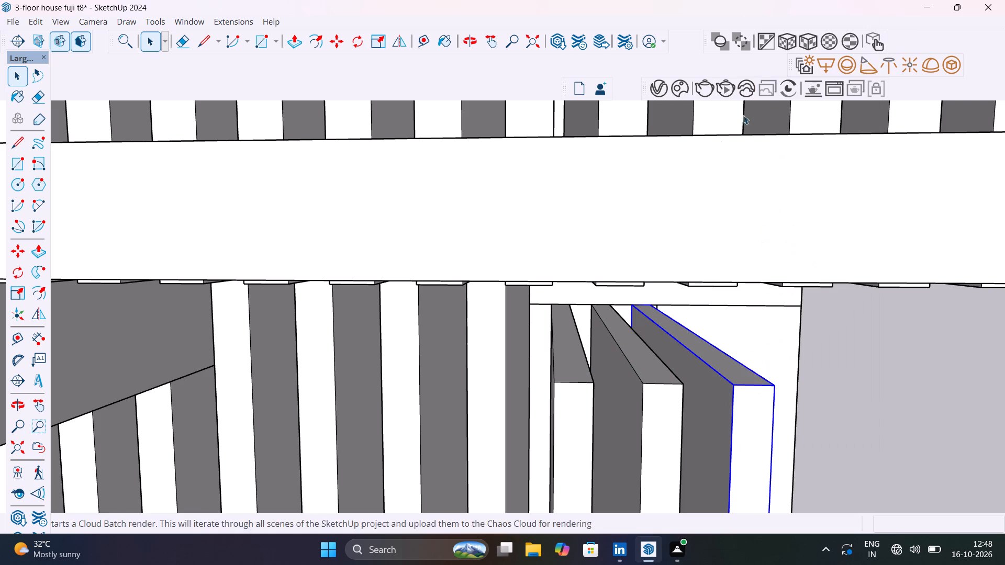
Push/pull the top face of the first remaining shorter ground-floor slat beyond the balcony slab up 3 5/16" to the tower's underside.
{"action": "left_click", "coordinate": [571, 377]}
{"action": "double_click", "coordinate": [571, 377]}
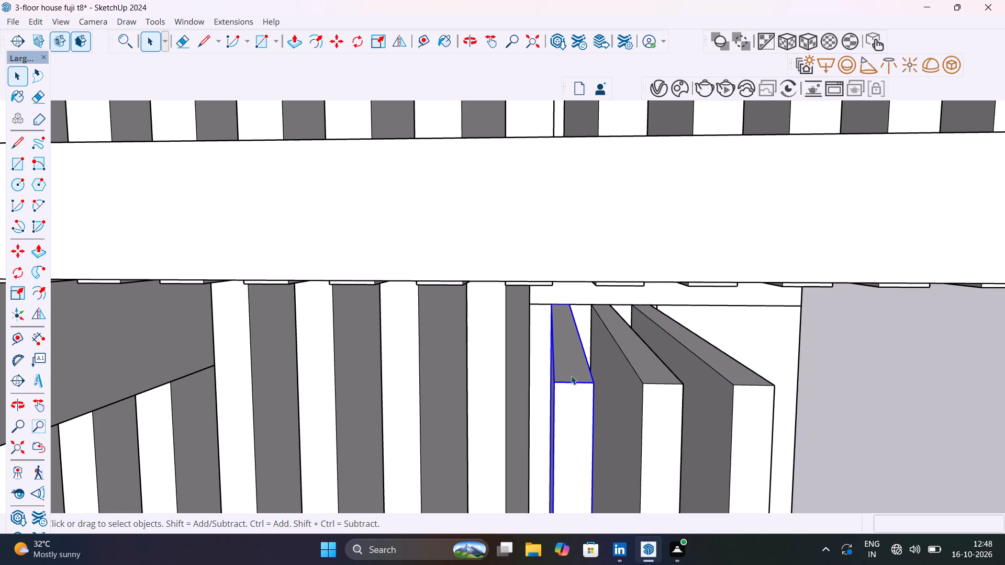
{"action": "triple_click", "coordinate": [571, 376]}
{"action": "left_click", "coordinate": [571, 375]}
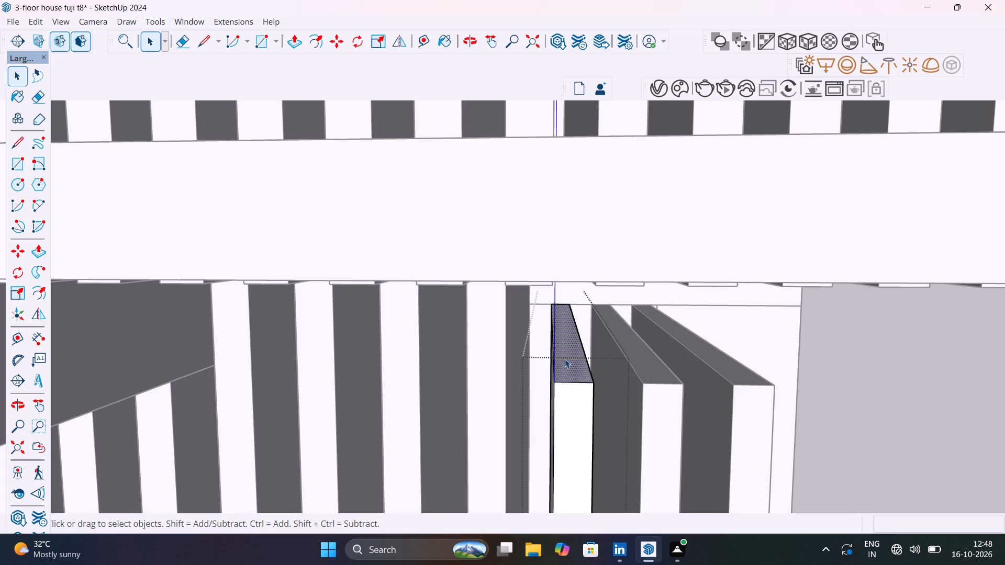
{"action": "key", "text": "p"}
{"action": "left_click", "coordinate": [571, 359]}
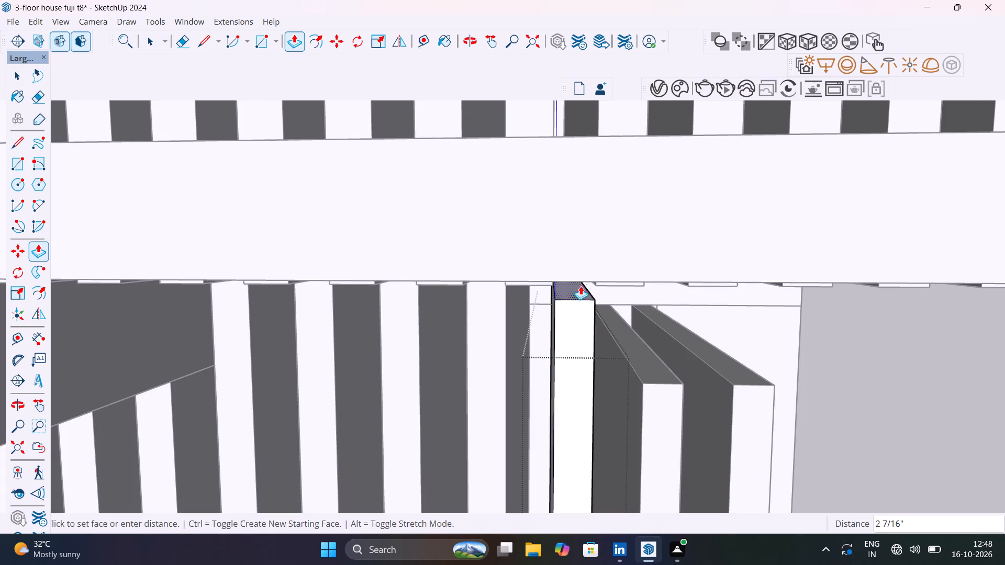
{"action": "middle_click_drag", "start_coordinate": [564, 306], "coordinate": [587, 257]}
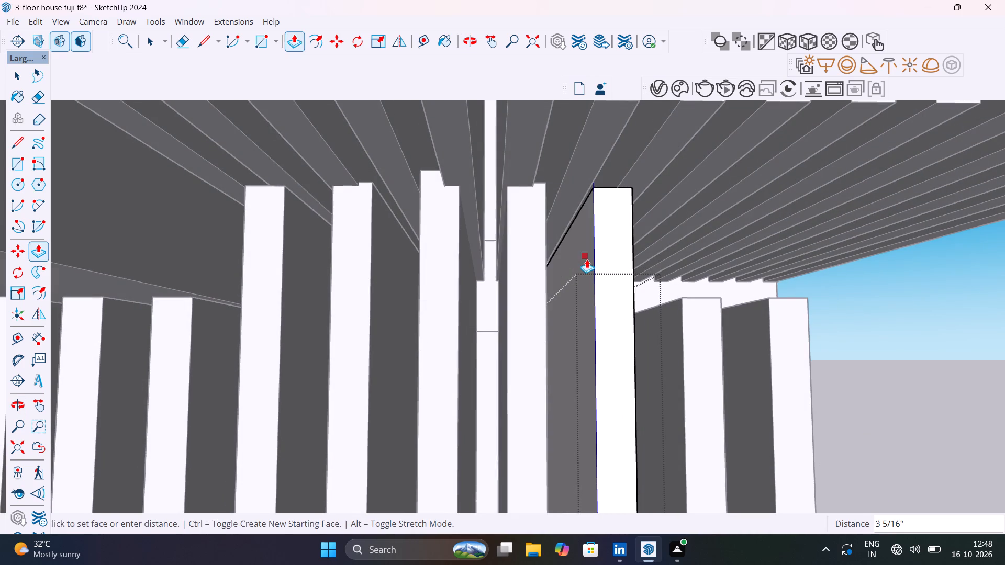
{"action": "left_click", "coordinate": [577, 189]}
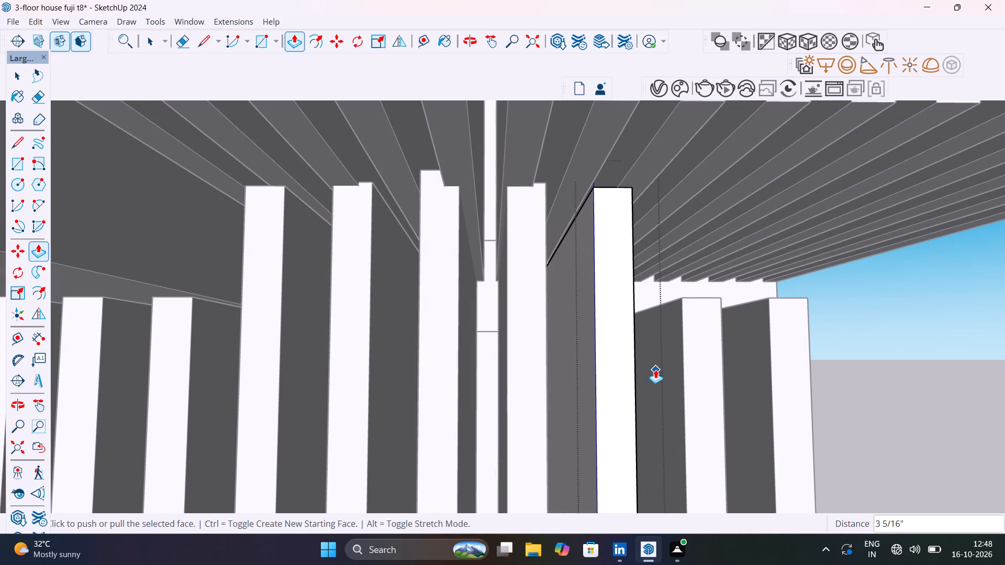
{"action": "middle_click_drag", "start_coordinate": [655, 369], "coordinate": [615, 399]}
{"action": "key", "text": "space"}
{"action": "left_click", "coordinate": [813, 482]}
Repeat the 3 5/16" push/pull on the top face of the second remaining shorter ground-floor slat.
{"action": "middle_click_drag", "start_coordinate": [770, 484], "coordinate": [767, 440]}
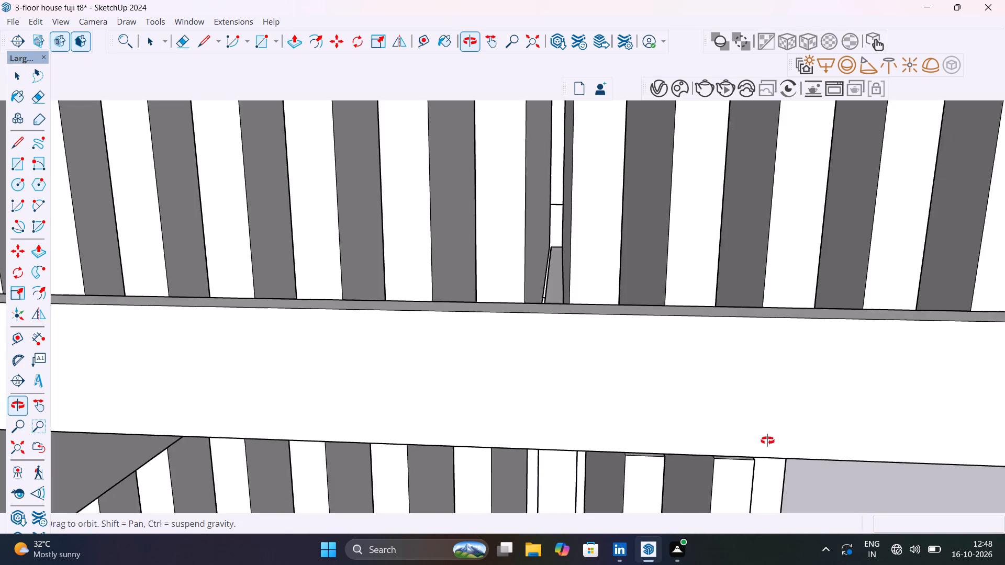
{"action": "middle_click_drag", "start_coordinate": [767, 440], "coordinate": [766, 417]}
{"action": "left_click", "coordinate": [634, 379]}
{"action": "middle_click_drag", "start_coordinate": [630, 359], "coordinate": [631, 398]}
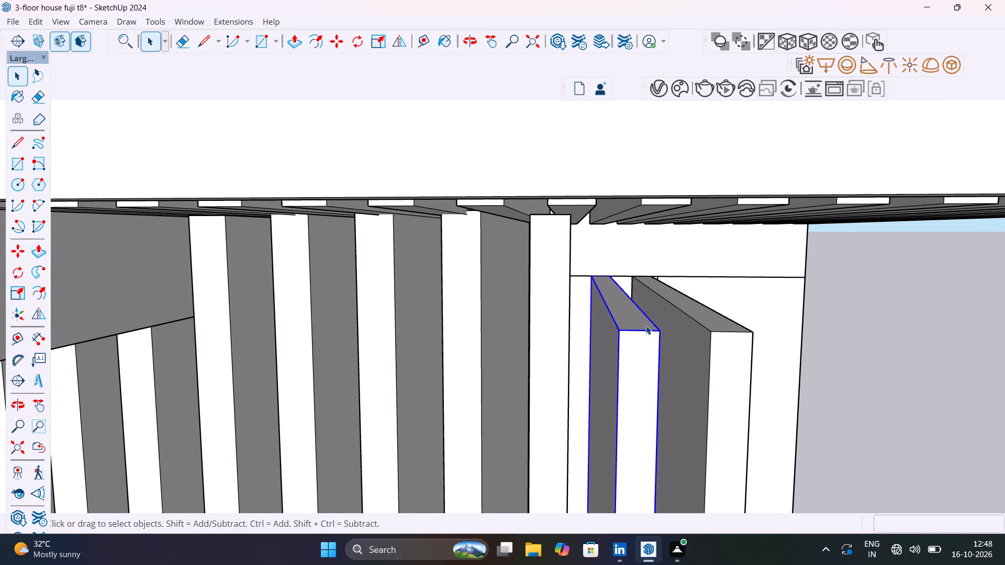
{"action": "left_click", "coordinate": [644, 321]}
{"action": "double_click", "coordinate": [644, 321]}
{"action": "triple_click", "coordinate": [633, 325]}
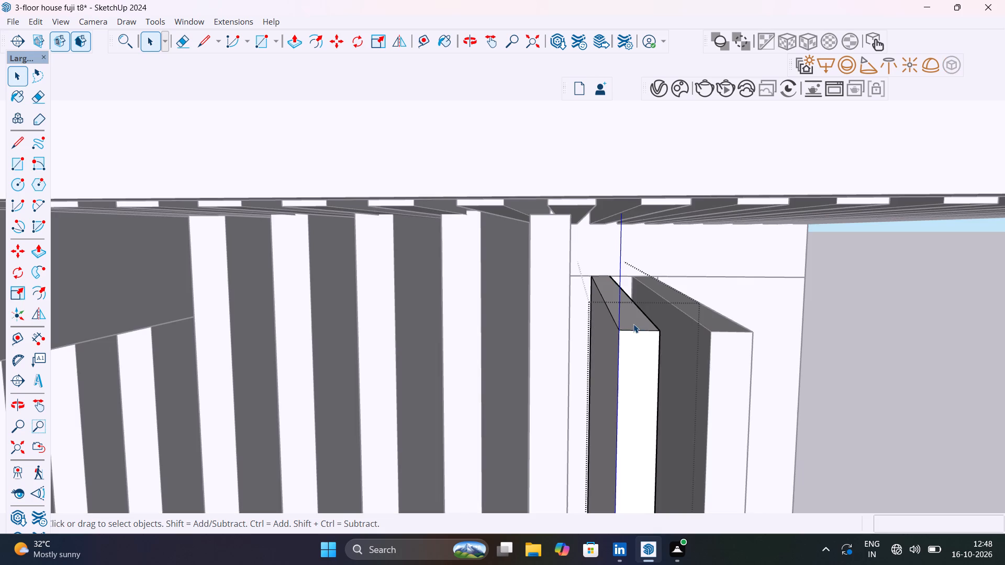
{"action": "left_click", "coordinate": [633, 323]}
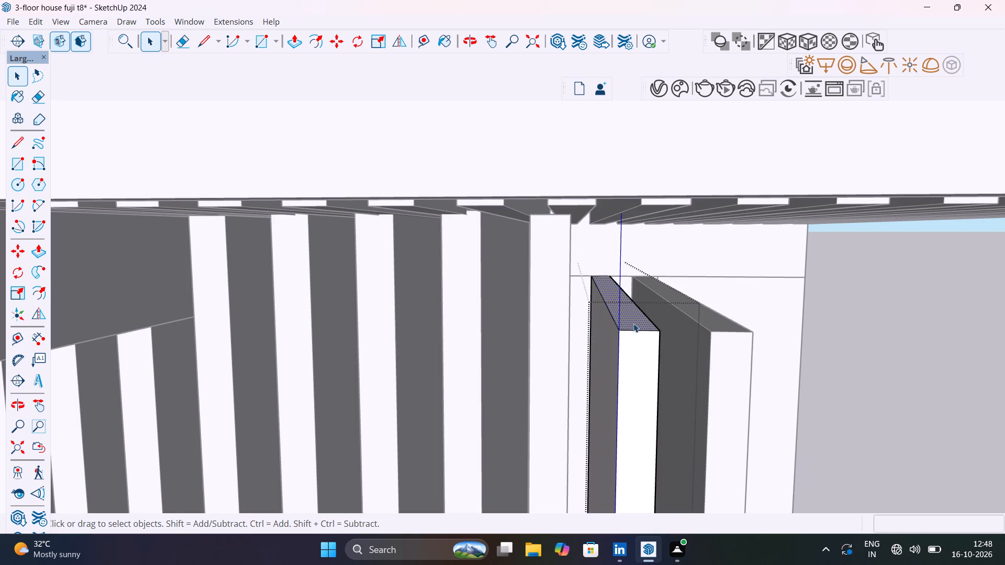
{"action": "key", "text": "p"}
{"action": "double_click", "coordinate": [633, 323]}
{"action": "key", "text": "space"}
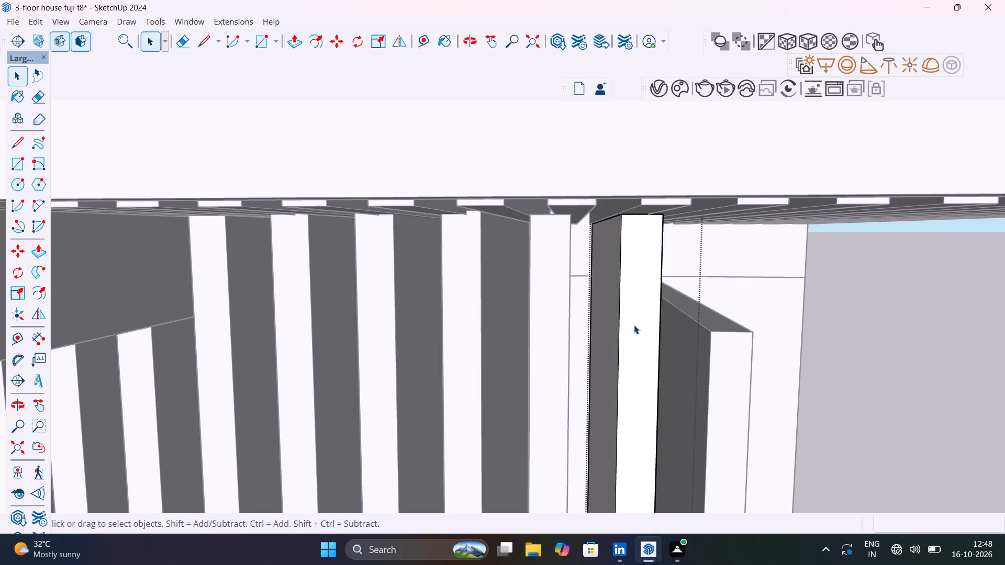
{"action": "left_click", "coordinate": [845, 343]}
Repeat the 3 5/16" push/pull on the top face of the last shorter ground-floor slat.
{"action": "left_click", "coordinate": [724, 330]}
{"action": "double_click", "coordinate": [724, 330]}
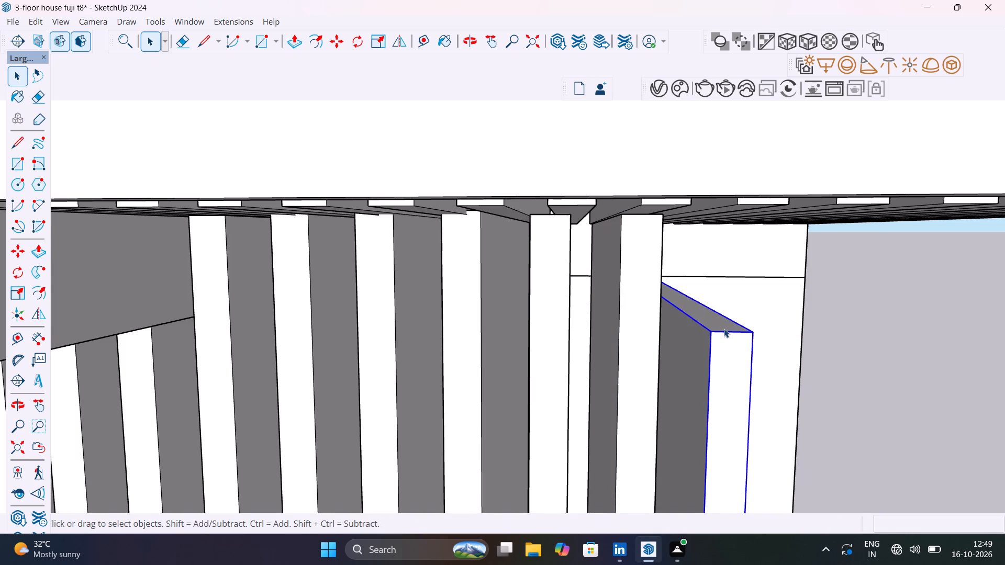
{"action": "left_click", "coordinate": [724, 326]}
{"action": "key", "text": "p"}
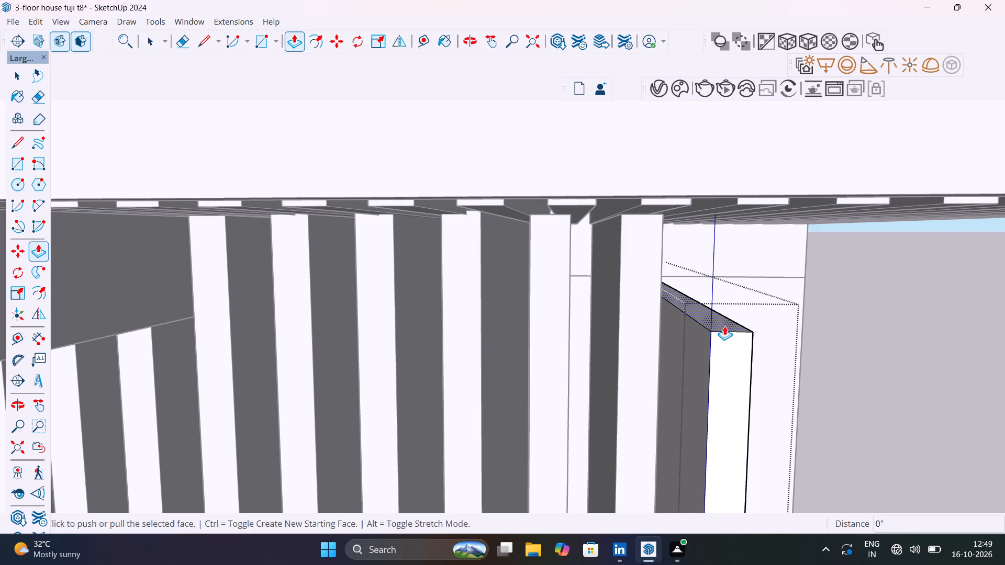
{"action": "double_click", "coordinate": [724, 326]}
{"action": "key", "text": "space"}
{"action": "left_click", "coordinate": [870, 359]}
Push/pull the bottom face of the tower's front frame down 1 15/16" over the tops of the ground-floor slats.
{"action": "scroll", "coordinate": [850, 367], "scroll_direction": "down", "scroll_amount": 11}
{"action": "scroll", "coordinate": [811, 394], "scroll_direction": "down", "scroll_amount": 5}
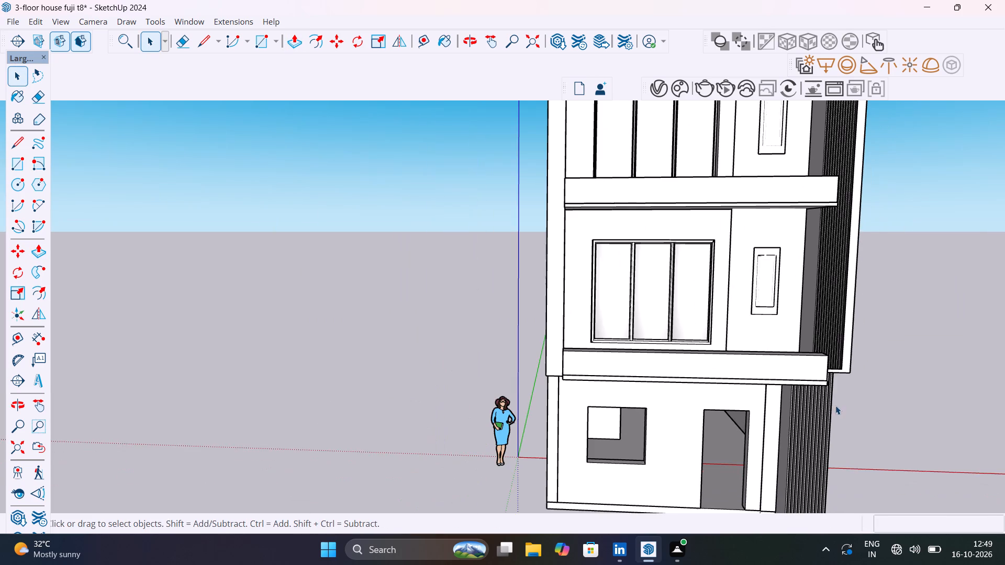
{"action": "middle_click_drag", "start_coordinate": [762, 398], "coordinate": [653, 339]}
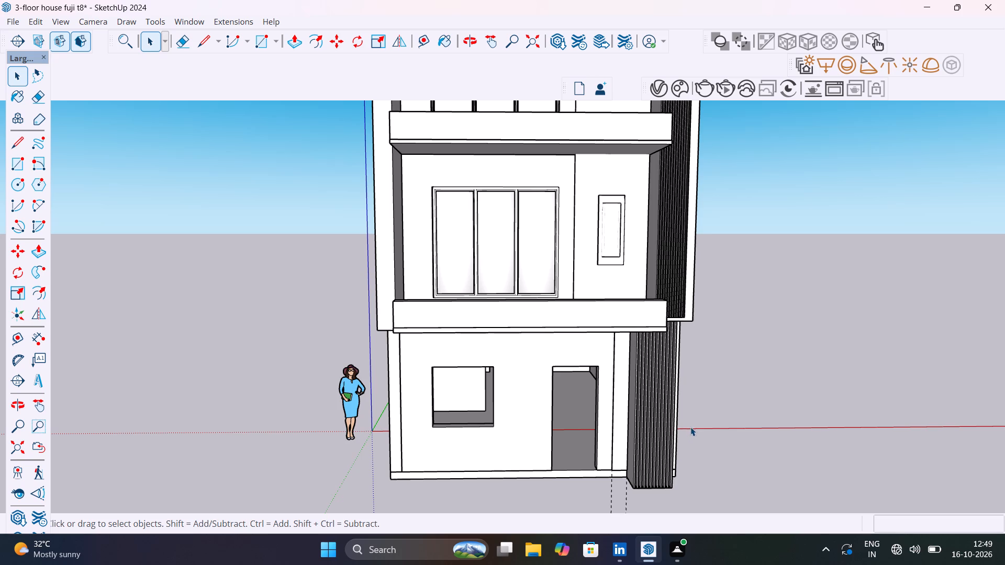
{"action": "scroll", "coordinate": [694, 335], "scroll_direction": "up", "scroll_amount": 4}
{"action": "scroll", "coordinate": [682, 293], "scroll_direction": "up", "scroll_amount": 2}
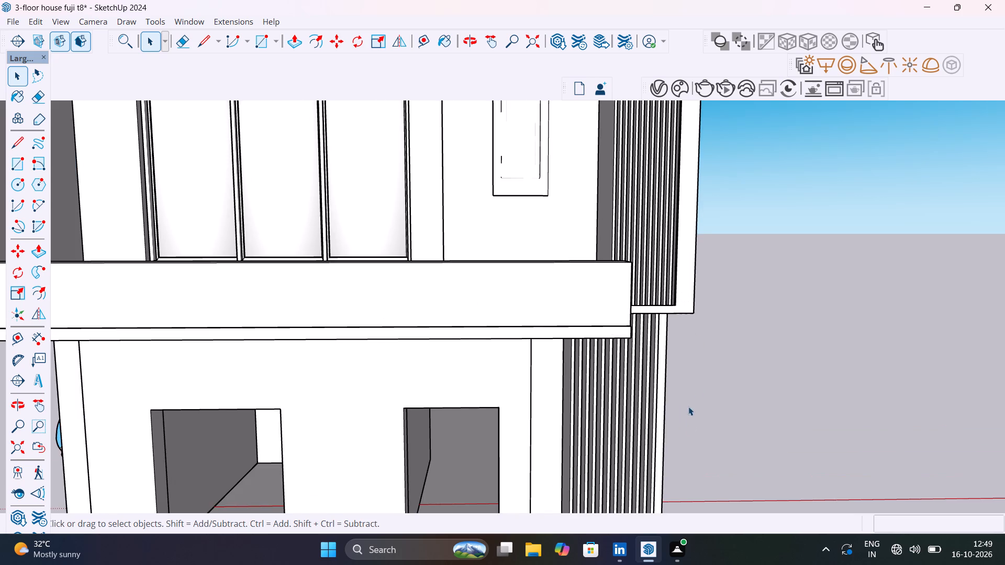
{"action": "middle_click_drag", "start_coordinate": [687, 398], "coordinate": [688, 278]}
{"action": "scroll", "coordinate": [684, 330], "scroll_direction": "up", "scroll_amount": 1}
{"action": "scroll", "coordinate": [688, 279], "scroll_direction": "up", "scroll_amount": 4}
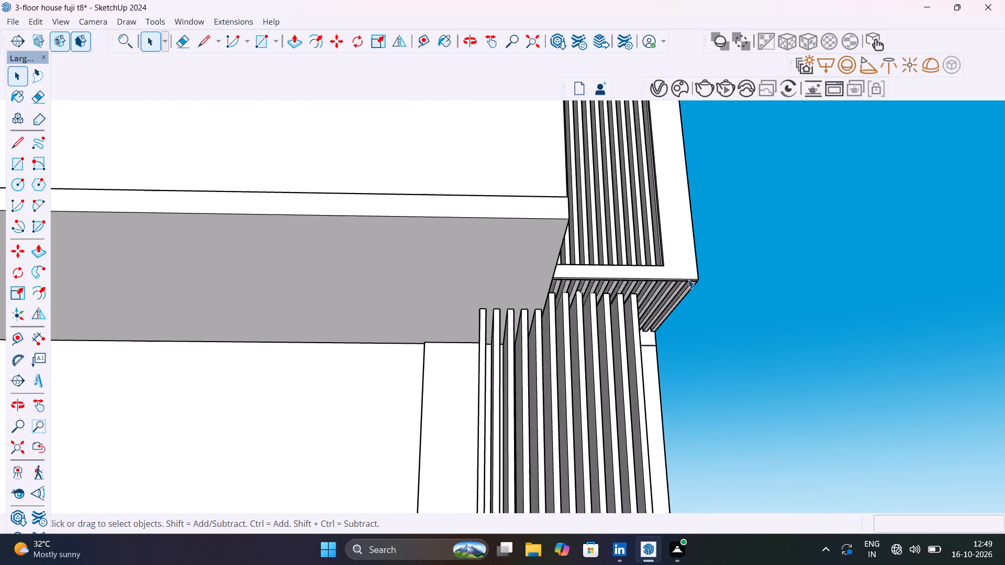
{"action": "scroll", "coordinate": [688, 279], "scroll_direction": "up", "scroll_amount": 4}
{"action": "scroll", "coordinate": [623, 269], "scroll_direction": "up", "scroll_amount": 14}
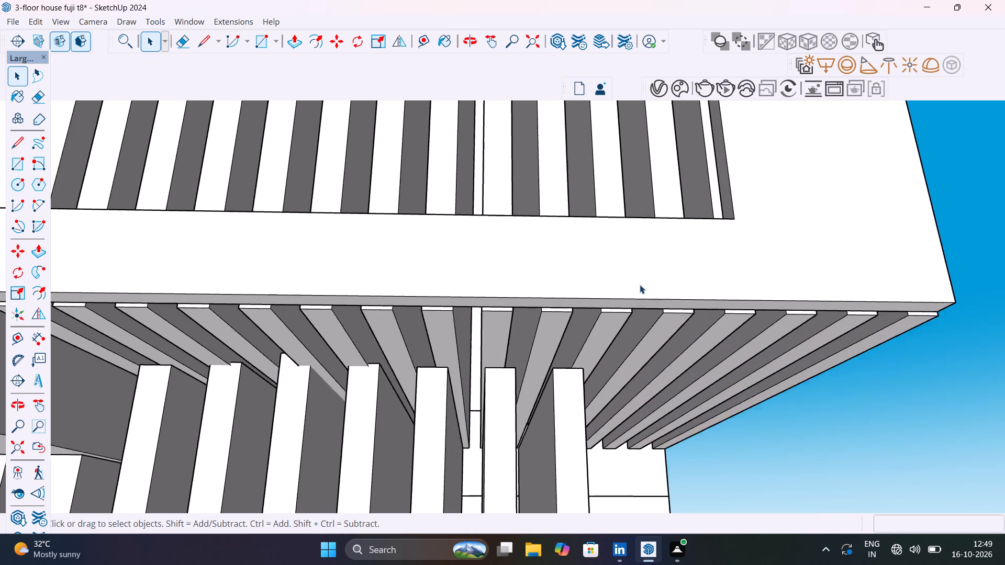
{"action": "left_click", "coordinate": [645, 300]}
{"action": "left_click", "coordinate": [646, 303]}
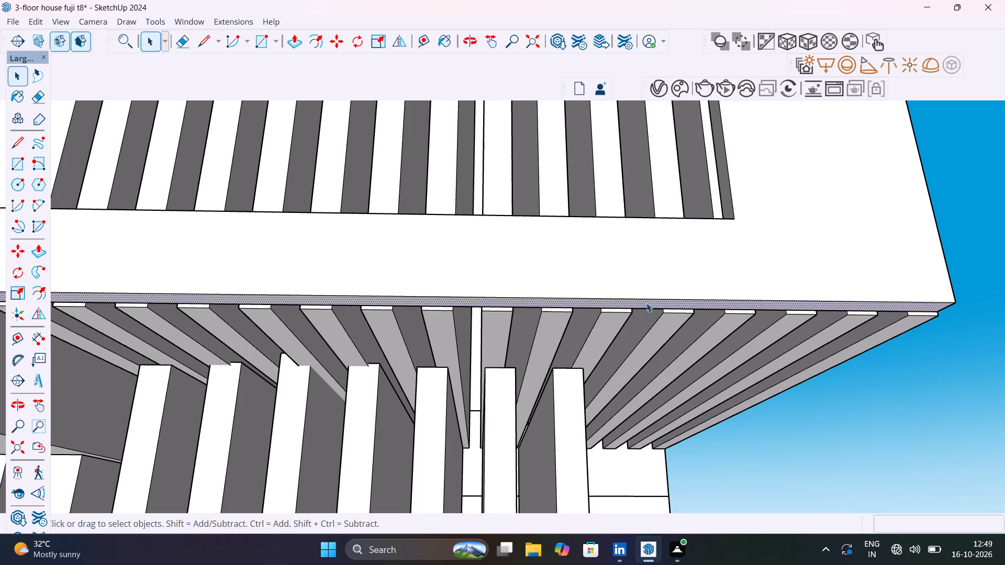
{"action": "key", "text": "p"}
{"action": "left_click", "coordinate": [646, 303]}
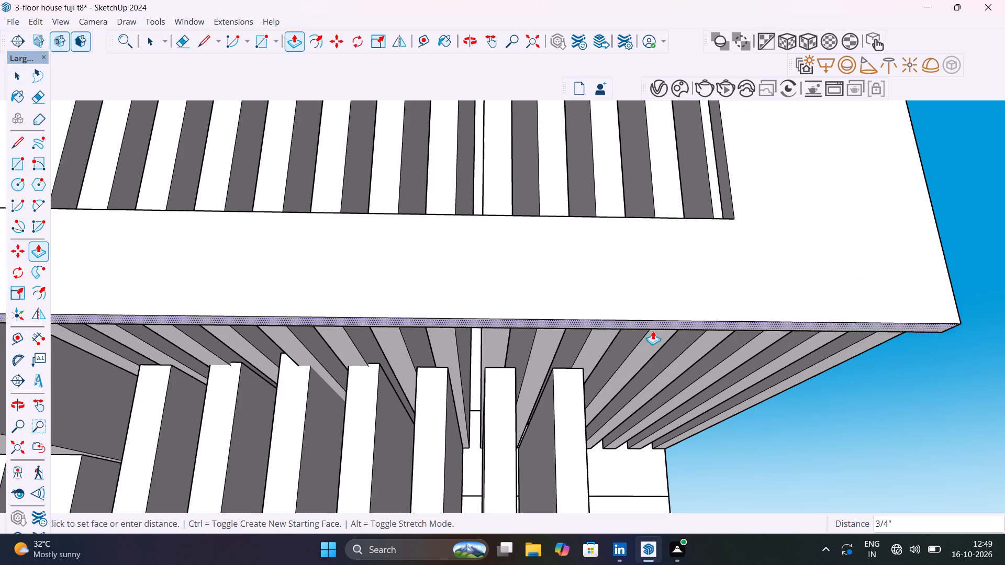
{"action": "left_click", "coordinate": [664, 369]}
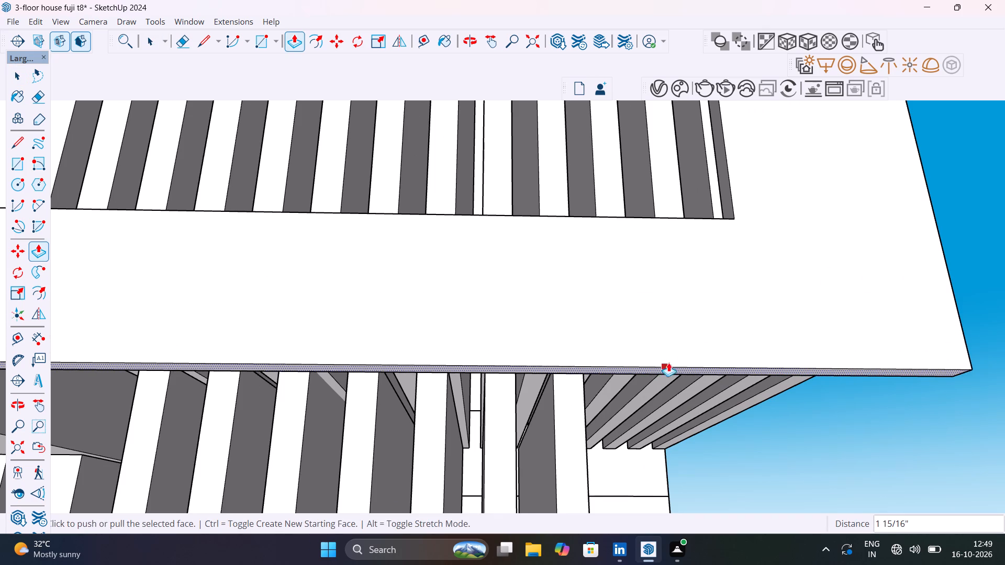
{"action": "scroll", "coordinate": [703, 346], "scroll_direction": "down", "scroll_amount": 11}
{"action": "middle_click_drag", "start_coordinate": [703, 346], "coordinate": [689, 396]}
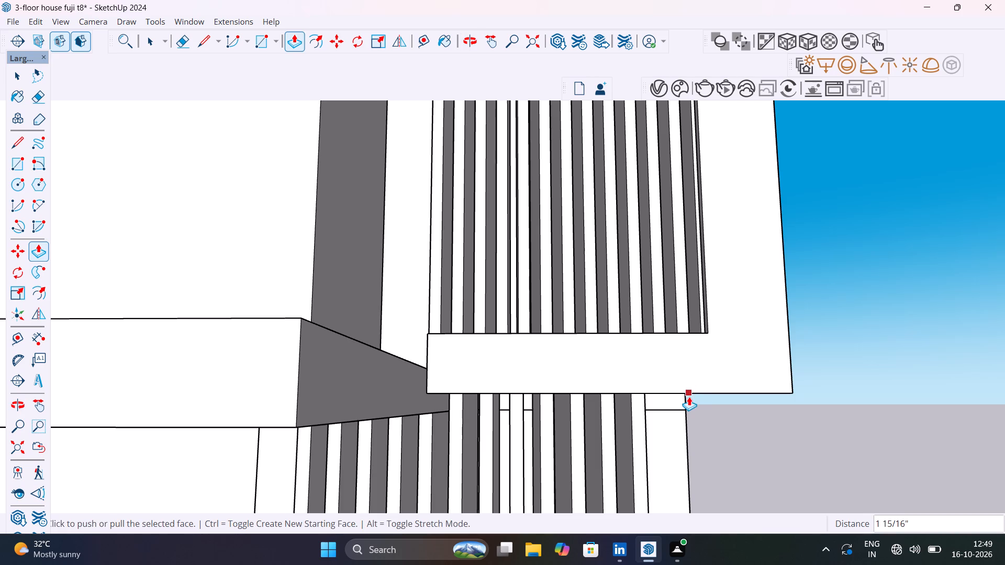
{"action": "key", "text": "space"}
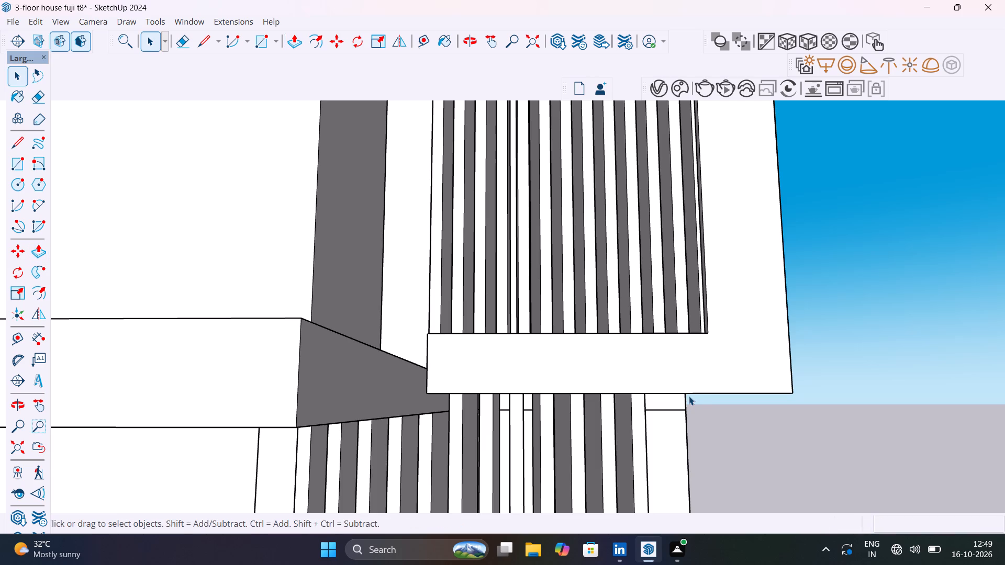
Place vertical guides on the tower's front frame about 10 11/16" in from its outer edge and 3 1/16" further inward.
{"action": "key", "text": "t"}
{"action": "left_click", "coordinate": [790, 371]}
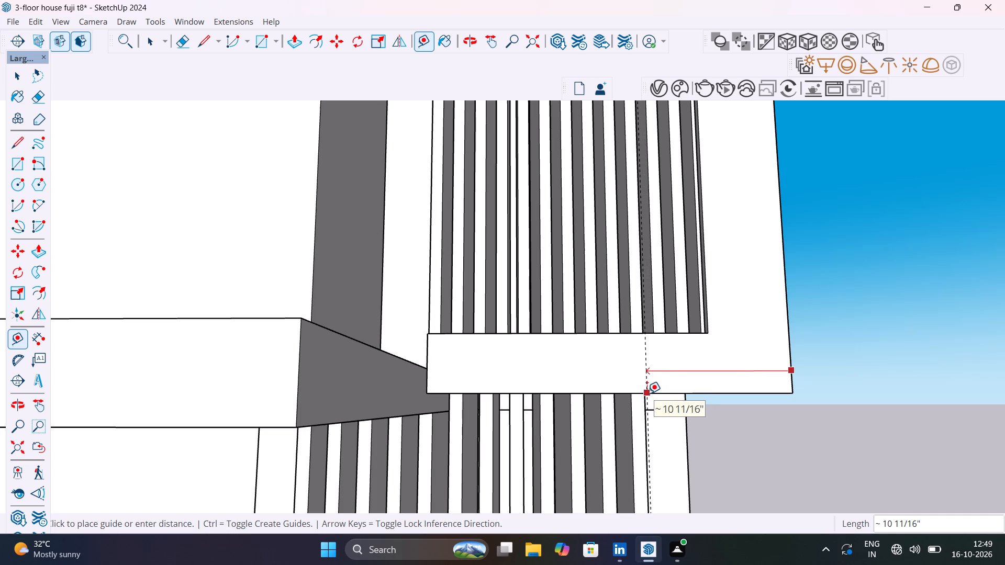
{"action": "left_click", "coordinate": [647, 393]}
{"action": "left_click", "coordinate": [646, 381]}
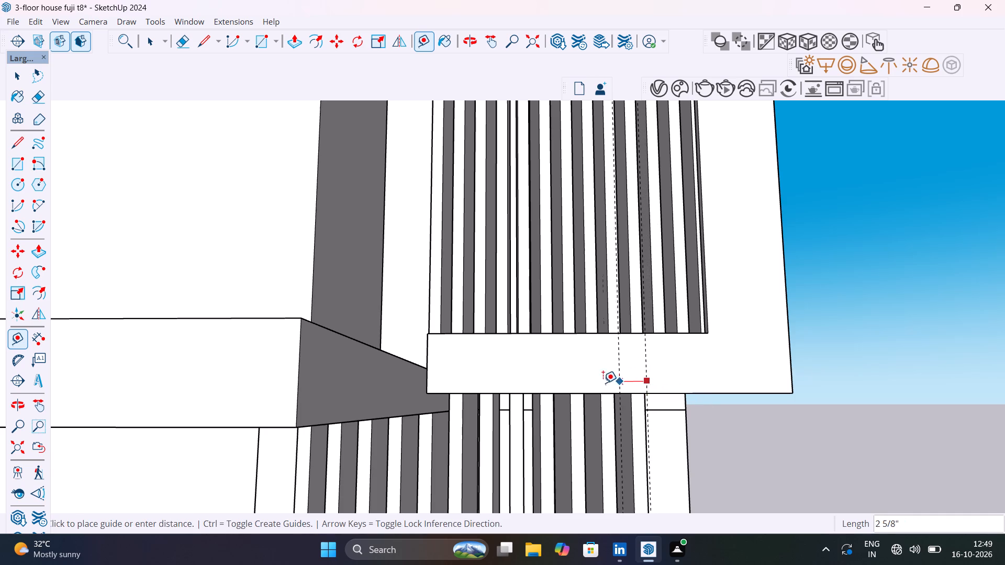
{"action": "left_click", "coordinate": [605, 383]}
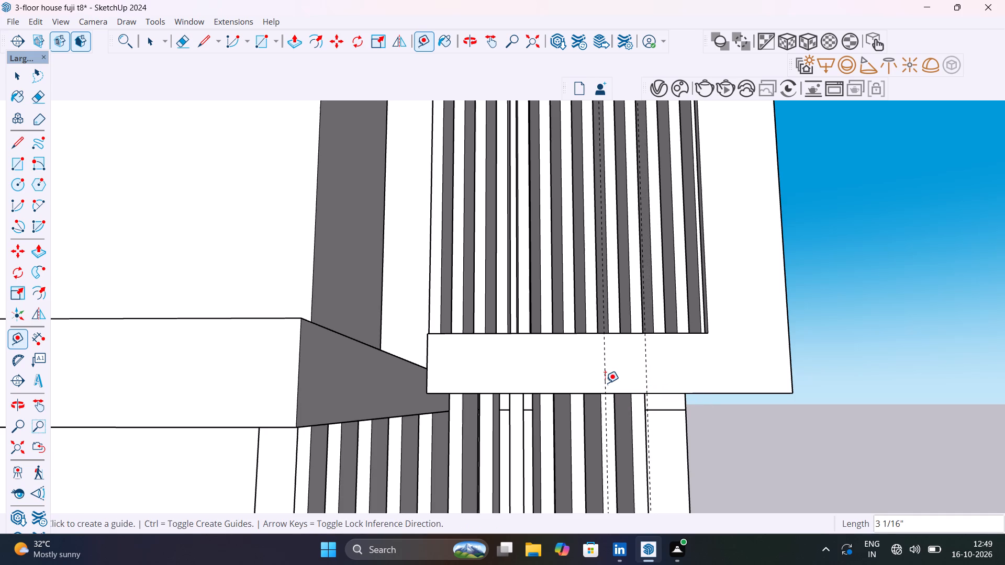
{"action": "scroll", "coordinate": [605, 383], "scroll_direction": "down", "scroll_amount": 20}
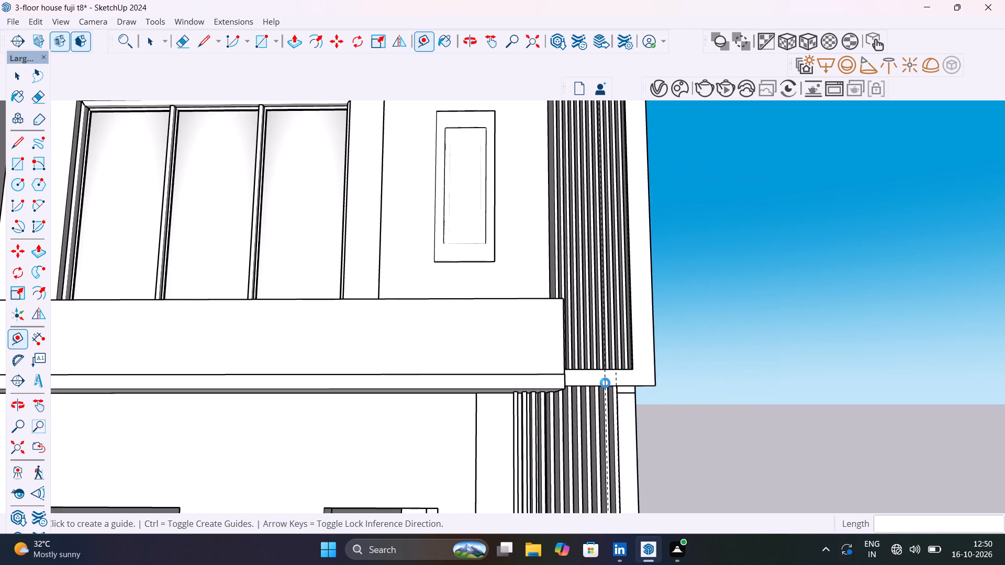
{"action": "scroll", "coordinate": [605, 383], "scroll_direction": "down", "scroll_amount": 1}
{"action": "key", "text": "space"}
Copy the short outer end edge of the front frame's bottom face about 10 11/16" inward to the first guide's intersection.
{"action": "middle_click_drag", "start_coordinate": [664, 409], "coordinate": [665, 409], "text": "shift"}
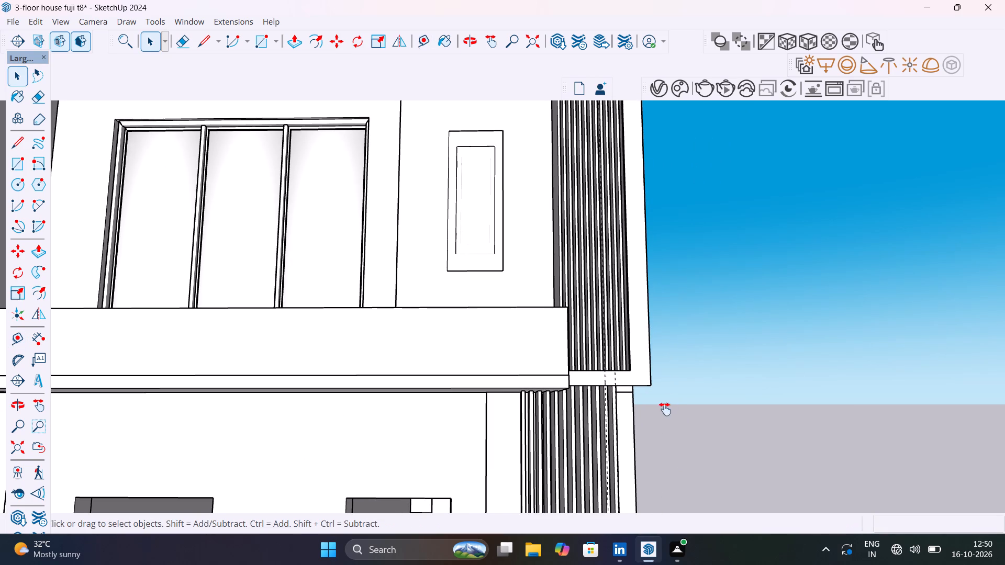
{"action": "middle_click_drag", "start_coordinate": [665, 409], "coordinate": [658, 440], "text": "shift"}
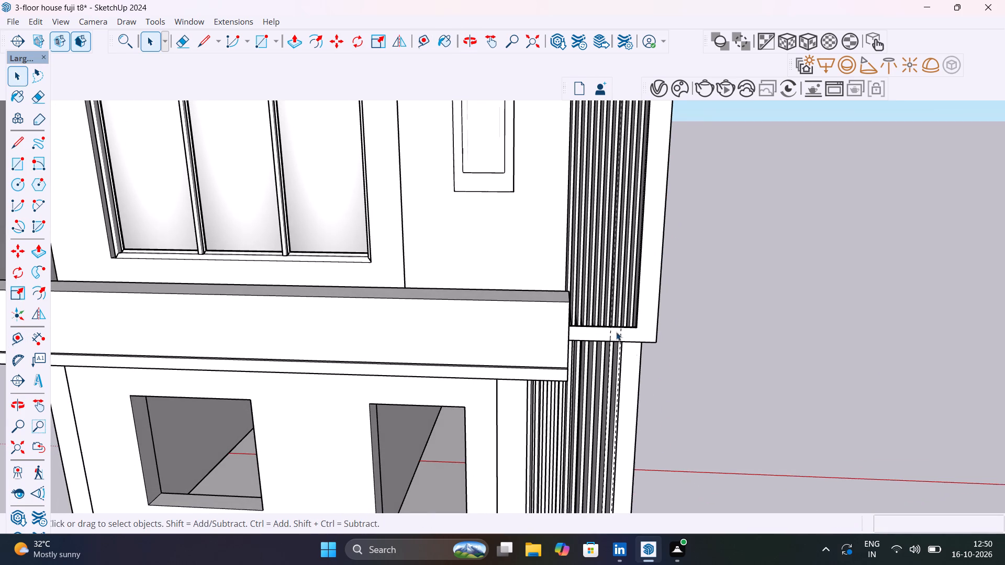
{"action": "scroll", "coordinate": [616, 325], "scroll_direction": "up", "scroll_amount": 14}
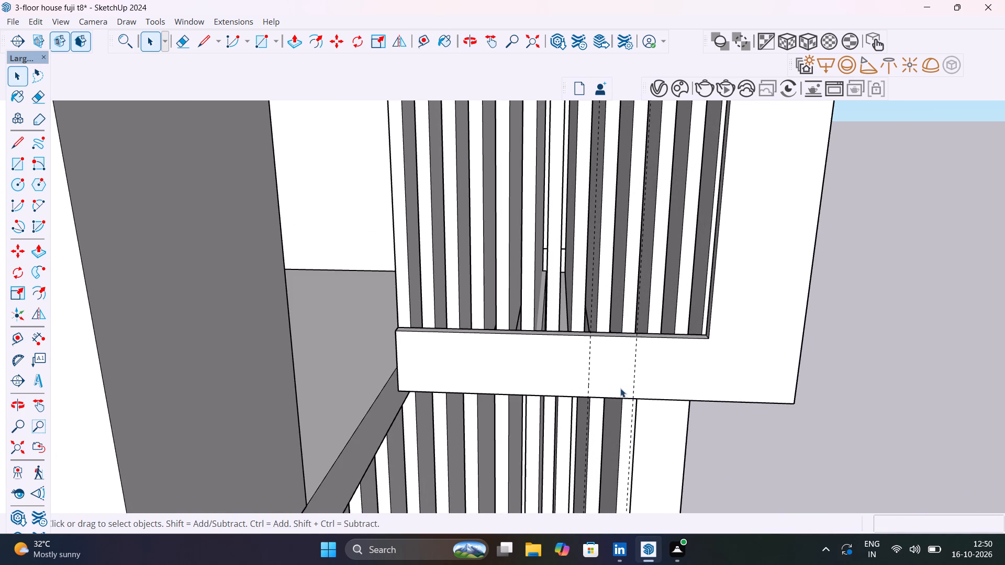
{"action": "middle_click_drag", "start_coordinate": [632, 394], "coordinate": [675, 286]}
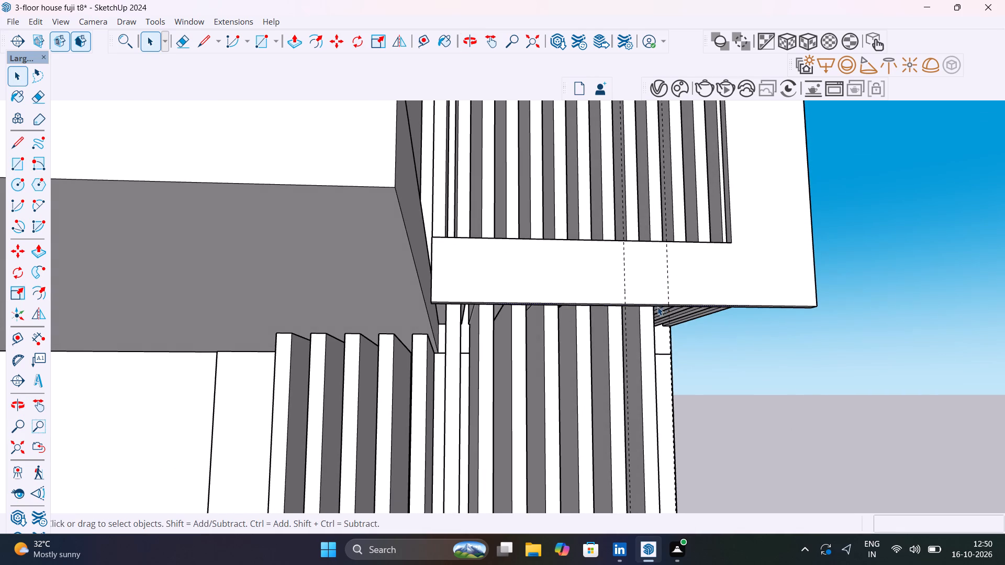
{"action": "scroll", "coordinate": [657, 307], "scroll_direction": "up", "scroll_amount": 9}
{"action": "middle_click_drag", "start_coordinate": [667, 305], "coordinate": [718, 193]}
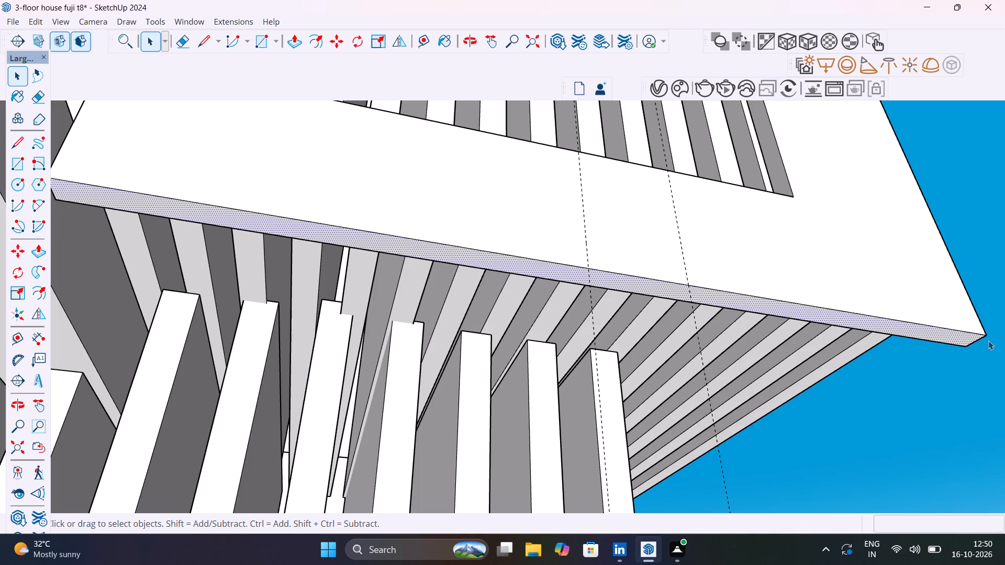
{"action": "left_click", "coordinate": [982, 339]}
{"action": "key", "text": "m"}
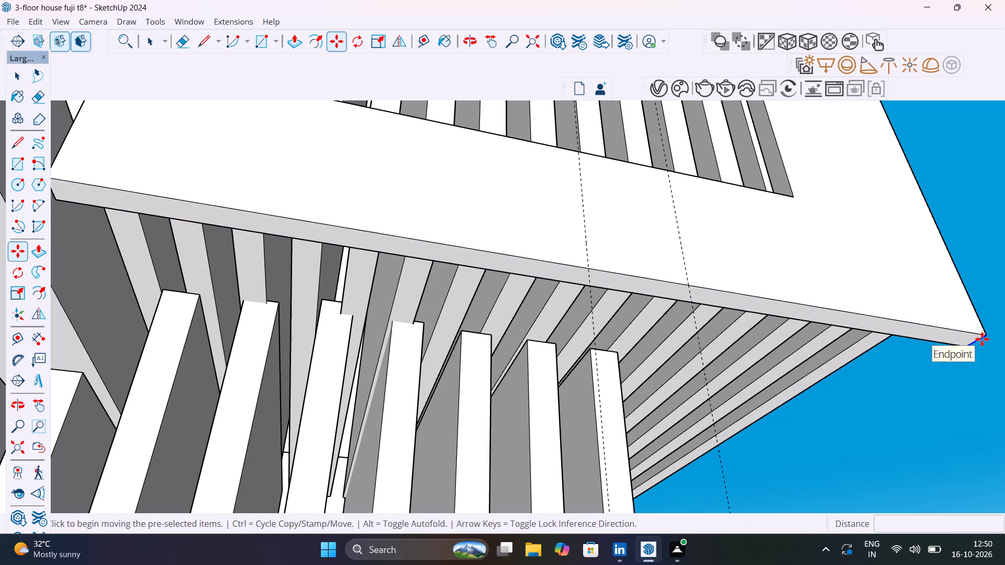
{"action": "left_click", "coordinate": [982, 334]}
{"action": "scroll", "coordinate": [677, 299], "scroll_direction": "up", "scroll_amount": 4}
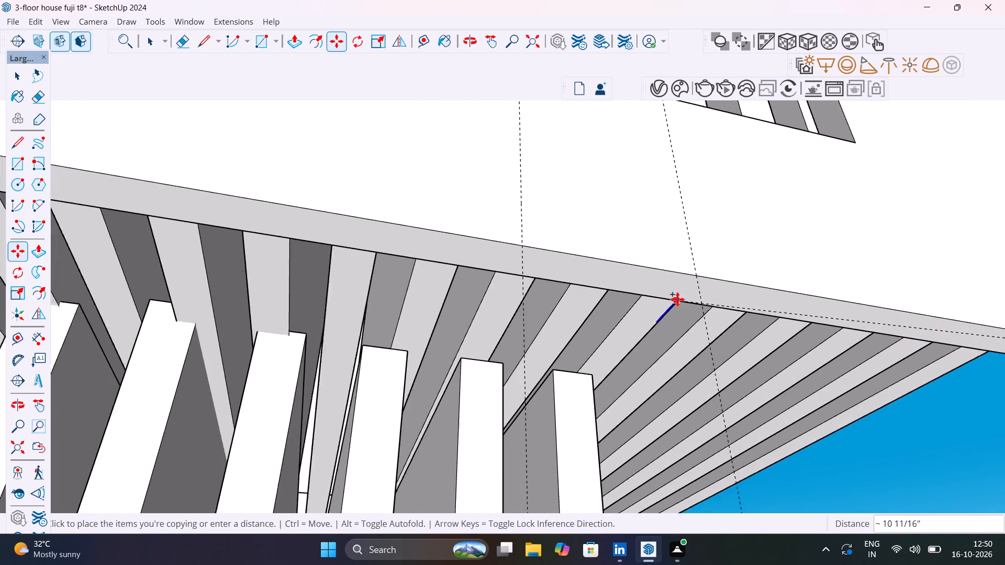
{"action": "scroll", "coordinate": [677, 299], "scroll_direction": "up", "scroll_amount": 3}
{"action": "middle_click_drag", "start_coordinate": [798, 229], "coordinate": [830, 214]}
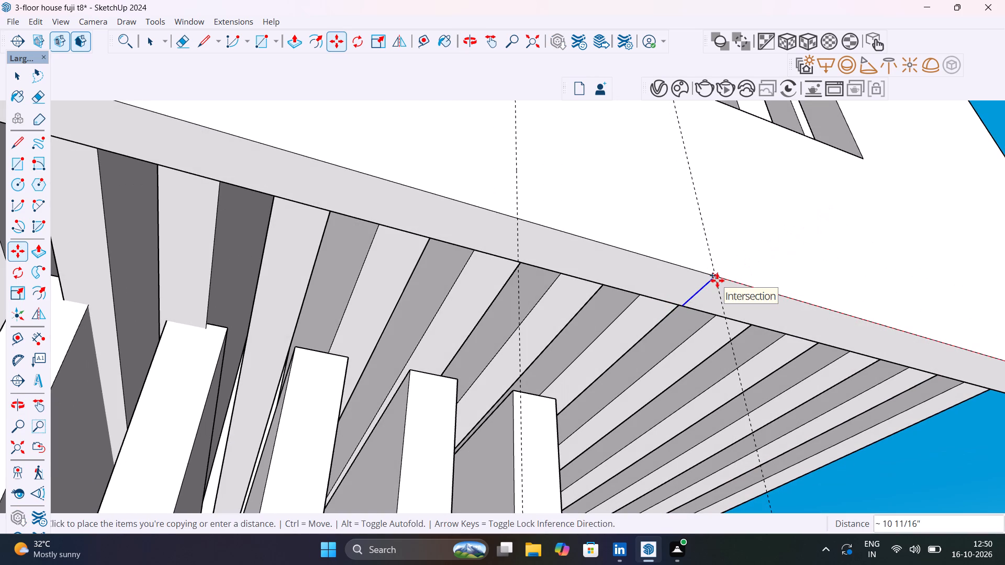
{"action": "left_click", "coordinate": [717, 280]}
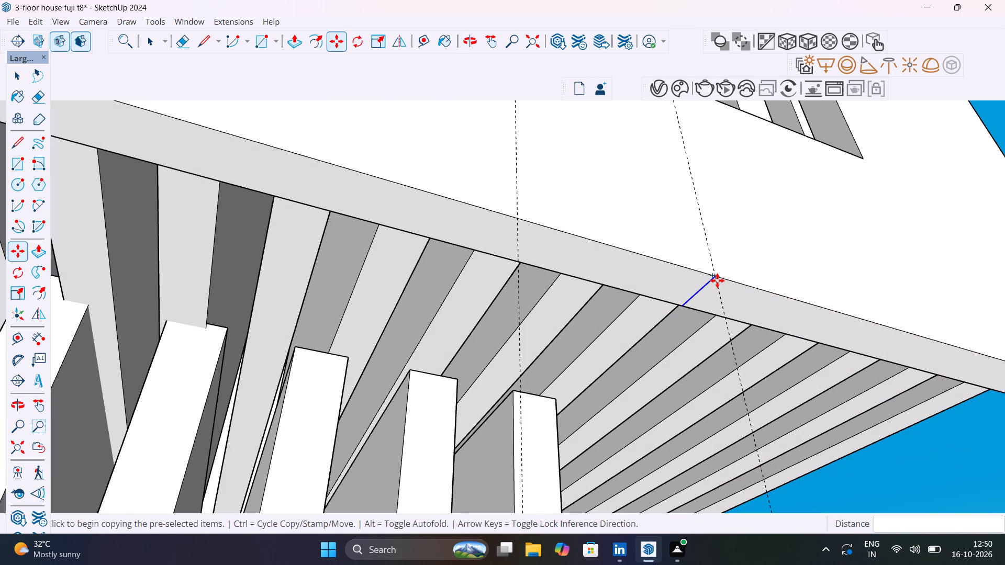
Copy the short edge on the front frame's bottom face 3 1/16" further inward to the second guide's intersection.
{"action": "left_click", "coordinate": [717, 279]}
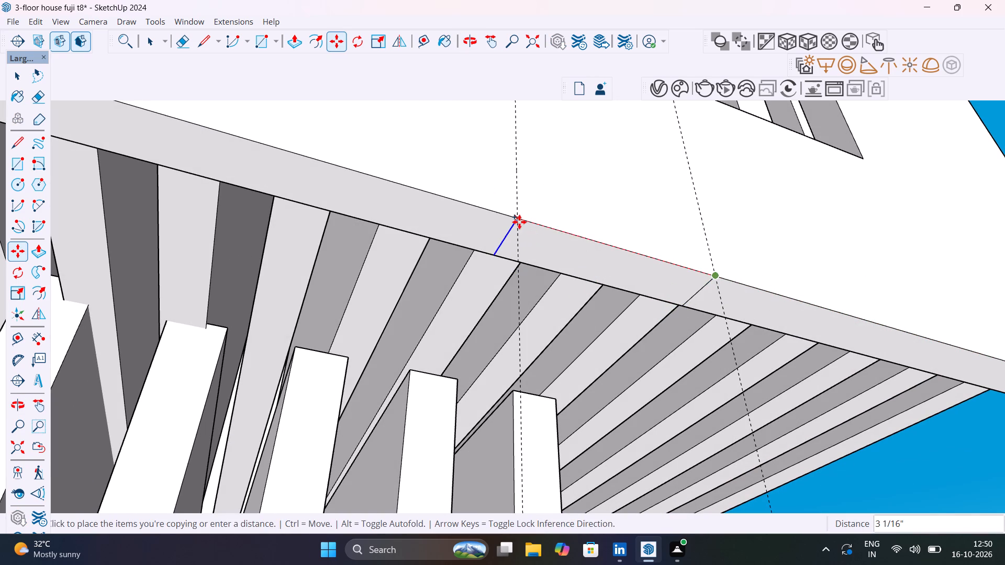
{"action": "left_click", "coordinate": [519, 221]}
{"action": "key", "text": "space"}
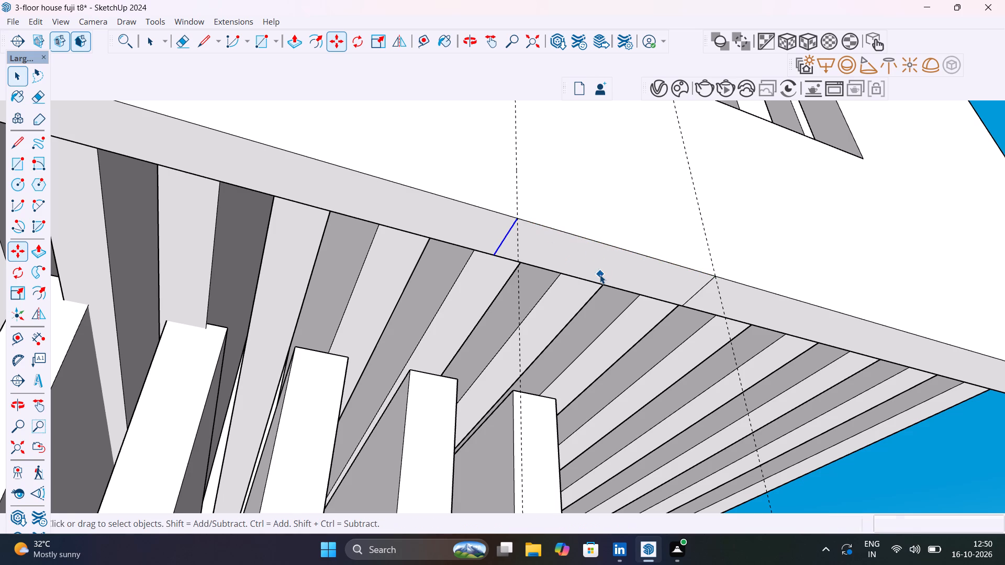
Push/pull the narrow bottom face between the two copied edges down about 10' 7 3/8" to the base of the ground-floor slats.
{"action": "left_click", "coordinate": [600, 275]}
{"action": "key", "text": "p"}
{"action": "left_click", "coordinate": [600, 275]}
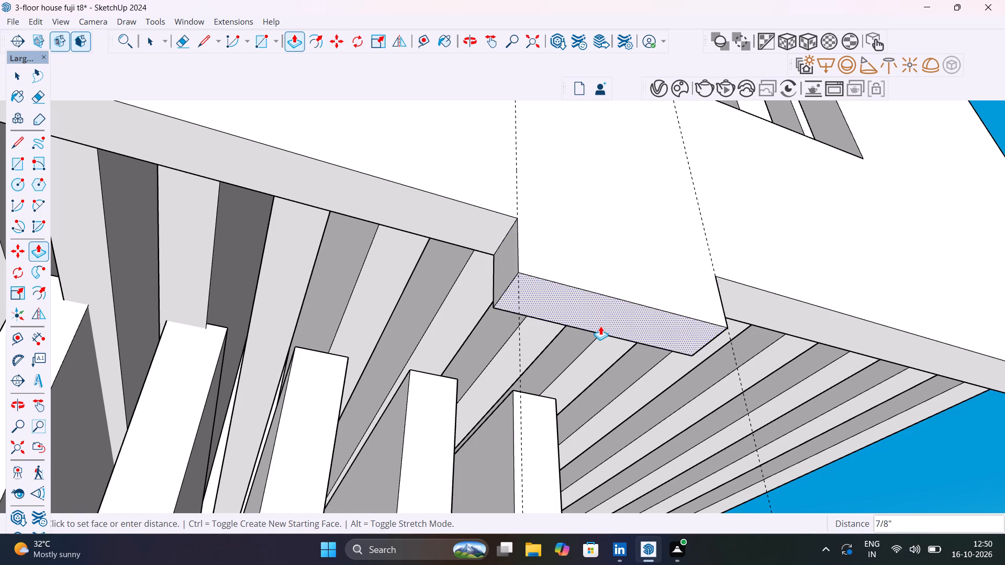
{"action": "scroll", "coordinate": [600, 326], "scroll_direction": "down", "scroll_amount": 20}
{"action": "middle_click_drag", "start_coordinate": [630, 364], "coordinate": [560, 493]}
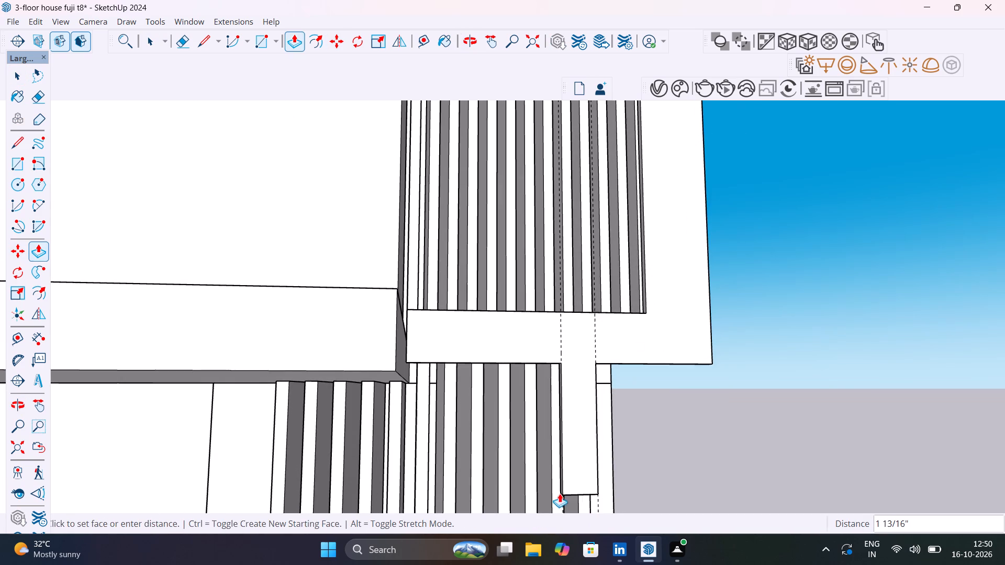
{"action": "scroll", "coordinate": [576, 501], "scroll_direction": "down", "scroll_amount": 7}
{"action": "middle_click_drag", "start_coordinate": [577, 501], "coordinate": [529, 372], "text": "shift"}
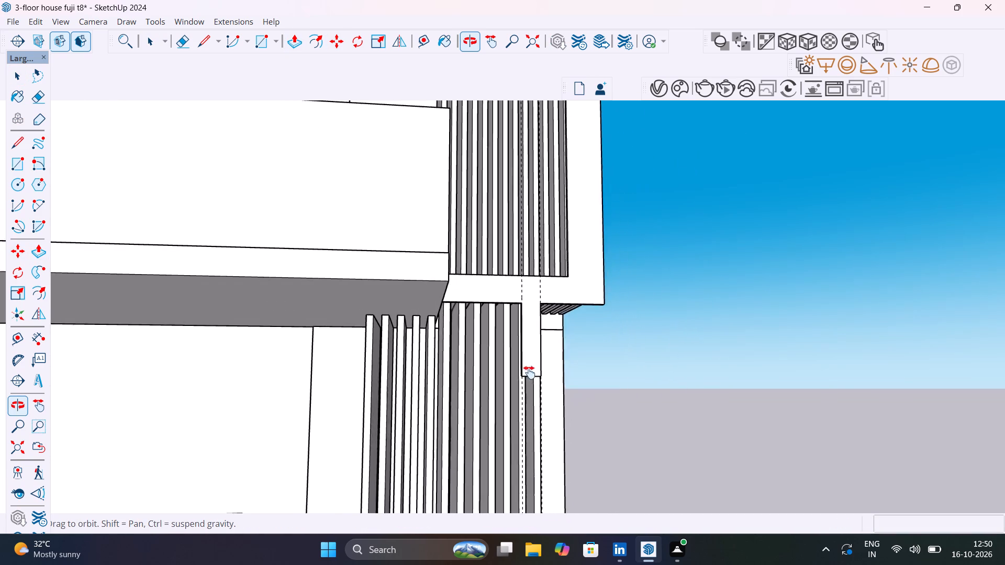
{"action": "middle_click_drag", "start_coordinate": [529, 372], "coordinate": [303, 315], "text": "shift"}
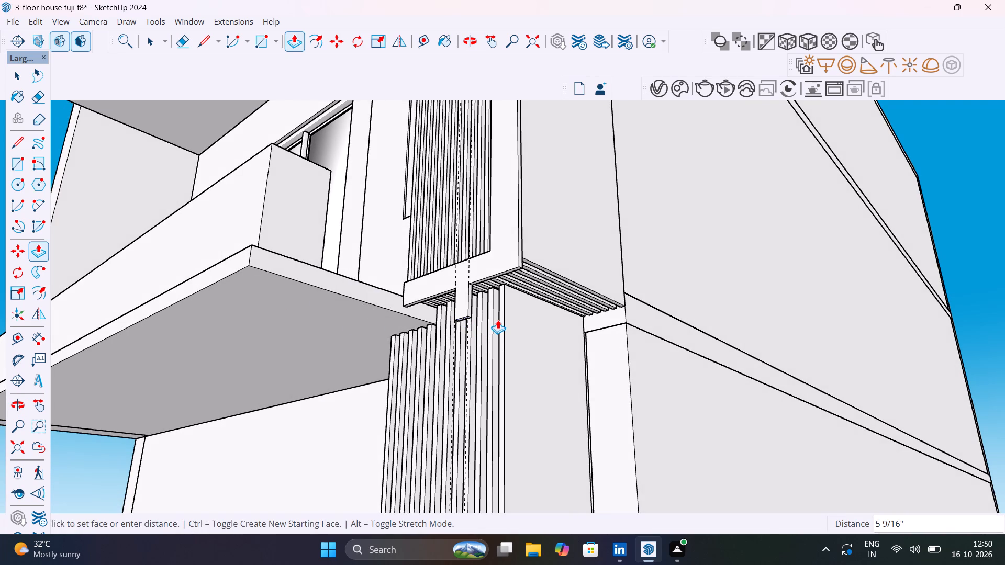
{"action": "scroll", "coordinate": [498, 320], "scroll_direction": "down", "scroll_amount": 19}
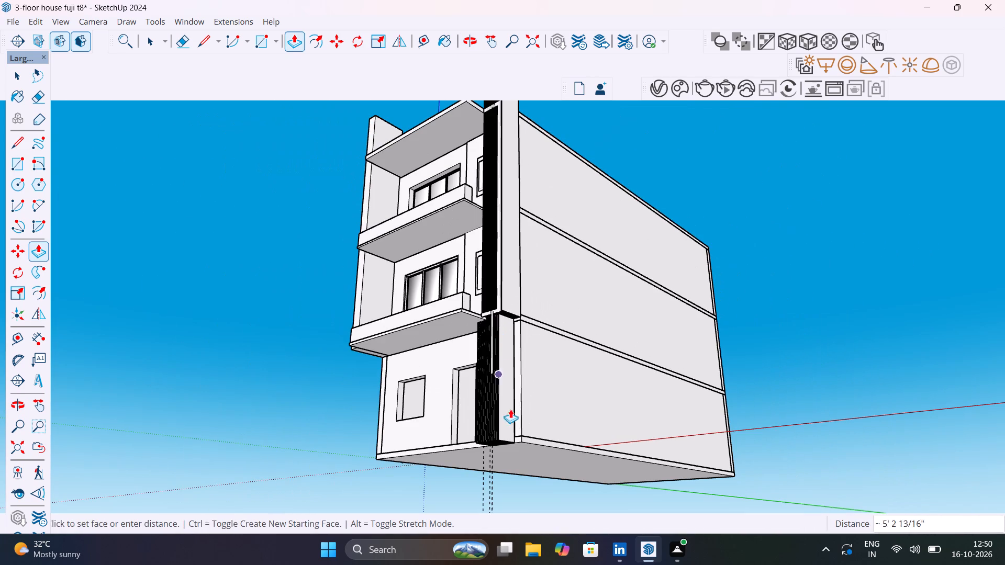
{"action": "scroll", "coordinate": [499, 442], "scroll_direction": "up", "scroll_amount": 11}
{"action": "middle_click_drag", "start_coordinate": [499, 442], "coordinate": [555, 532]}
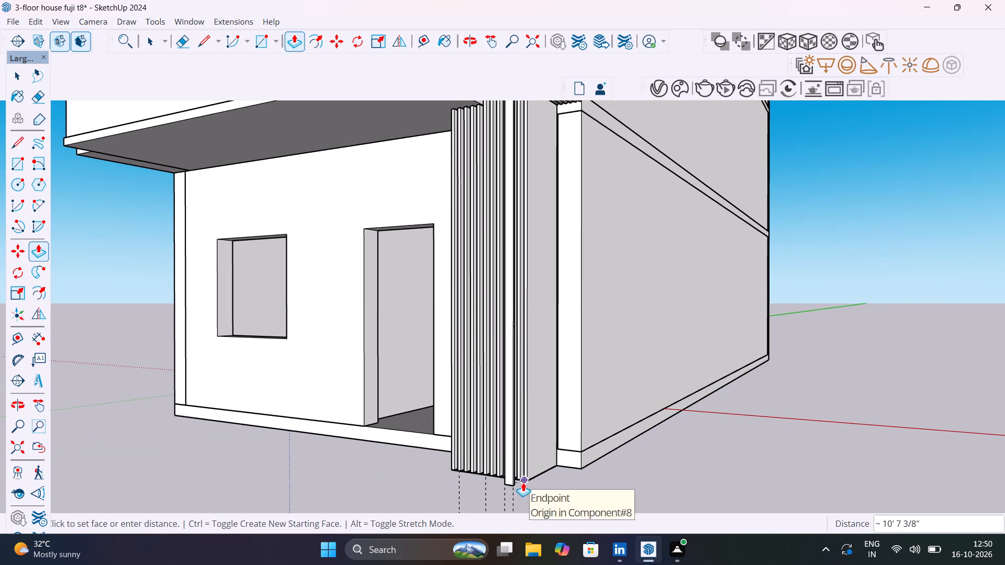
{"action": "left_click", "coordinate": [523, 482]}
{"action": "scroll", "coordinate": [555, 460], "scroll_direction": "down", "scroll_amount": 7}
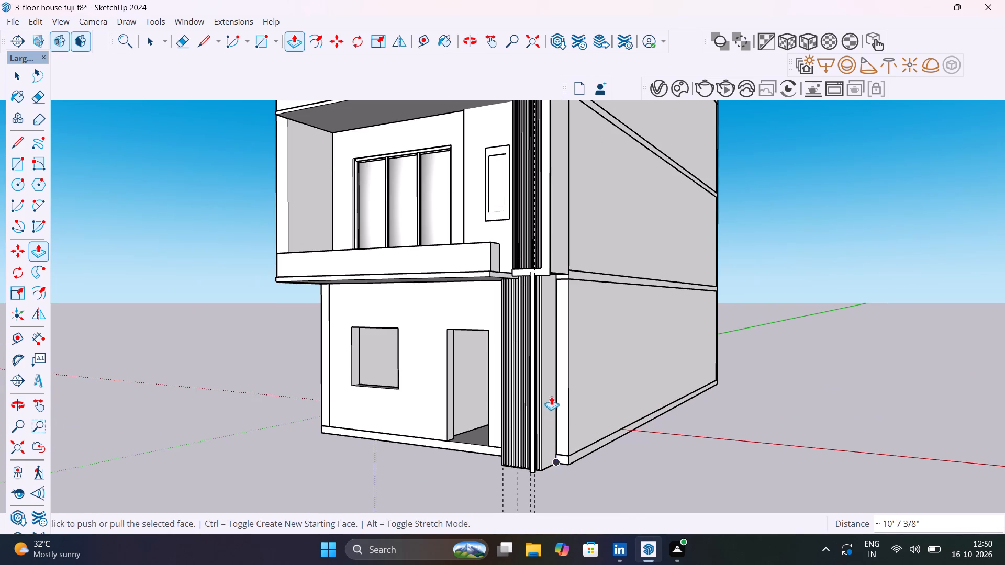
{"action": "key", "text": "space"}
Push/pull the outer side face of the new ground-floor post outward 6 7/8" to widen it beneath the tower frame.
{"action": "scroll", "coordinate": [535, 259], "scroll_direction": "up", "scroll_amount": 10}
{"action": "middle_click_drag", "start_coordinate": [552, 380], "coordinate": [529, 358]}
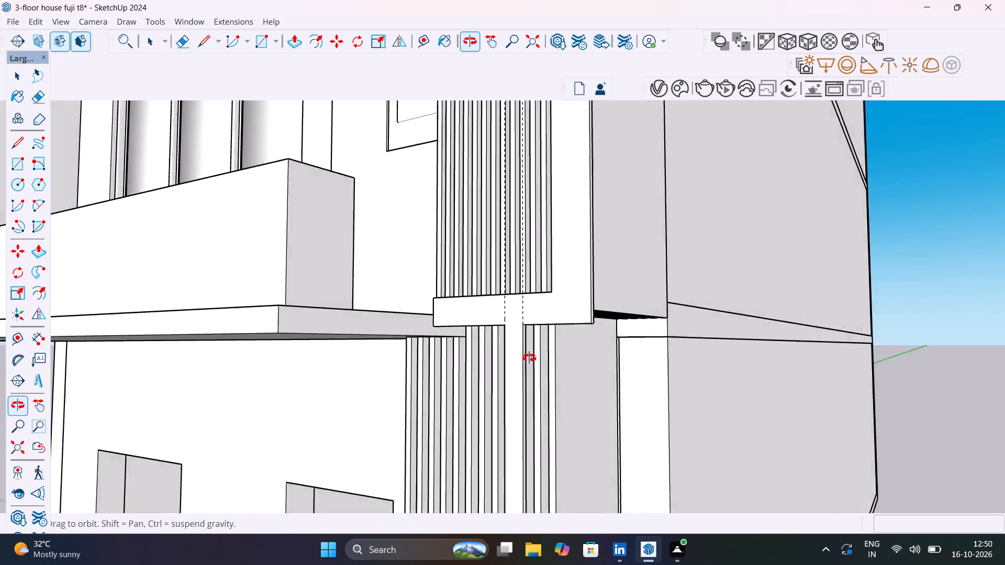
{"action": "middle_click_drag", "start_coordinate": [529, 358], "coordinate": [485, 338]}
{"action": "scroll", "coordinate": [503, 346], "scroll_direction": "up", "scroll_amount": 13}
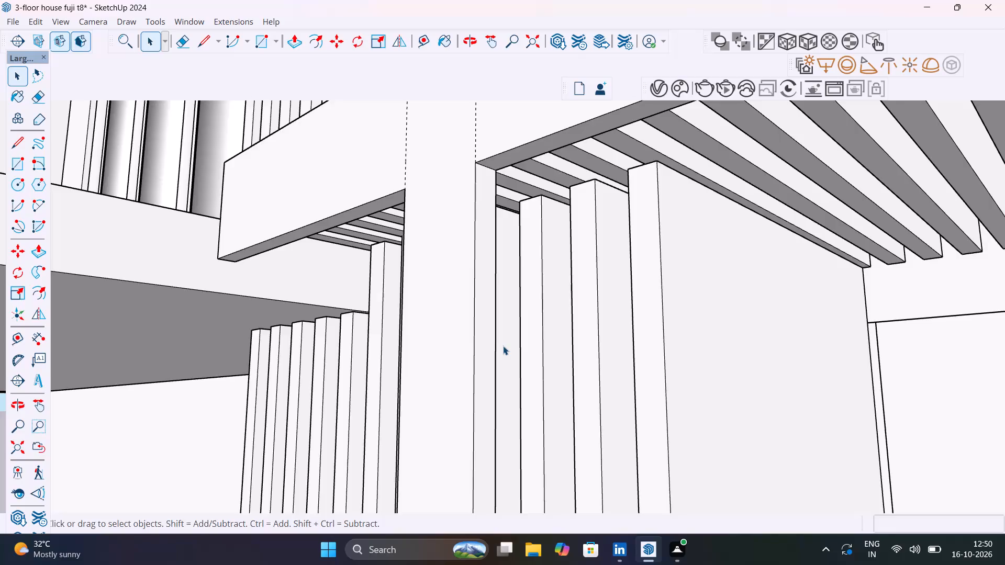
{"action": "middle_click_drag", "start_coordinate": [503, 346], "coordinate": [445, 342]}
{"action": "left_click", "coordinate": [352, 362]}
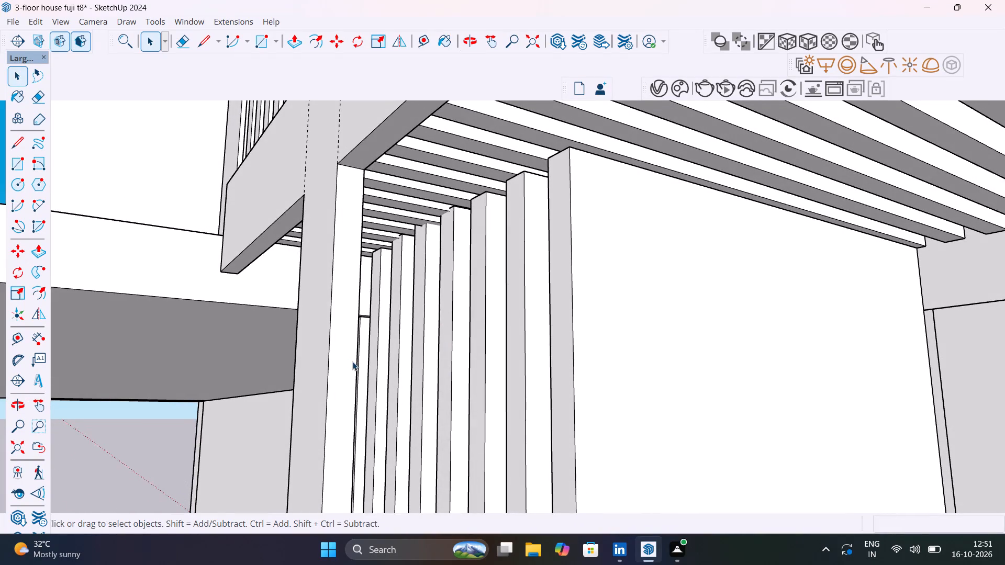
{"action": "key", "text": "p"}
{"action": "left_click", "coordinate": [352, 362]}
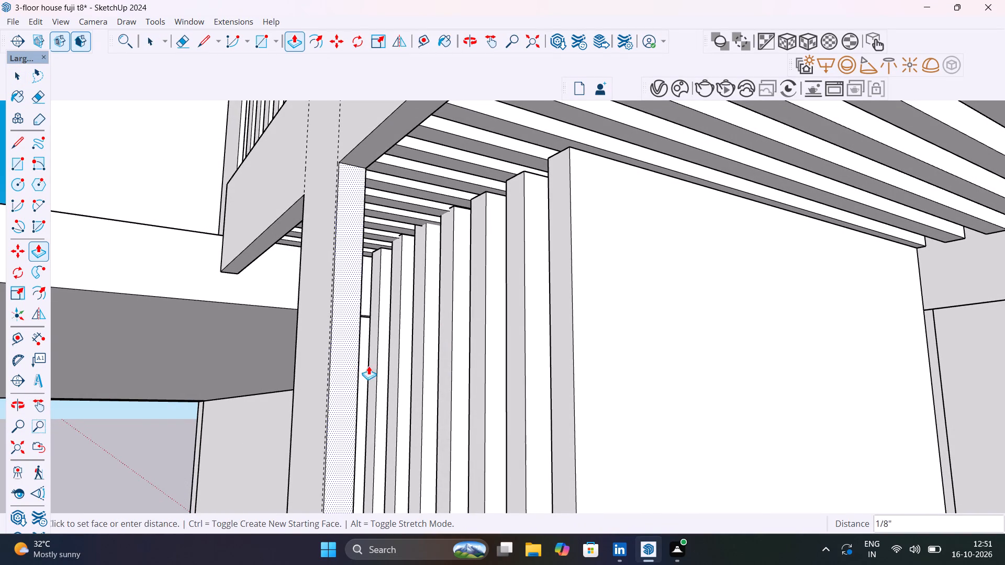
{"action": "scroll", "coordinate": [417, 367], "scroll_direction": "down", "scroll_amount": 11}
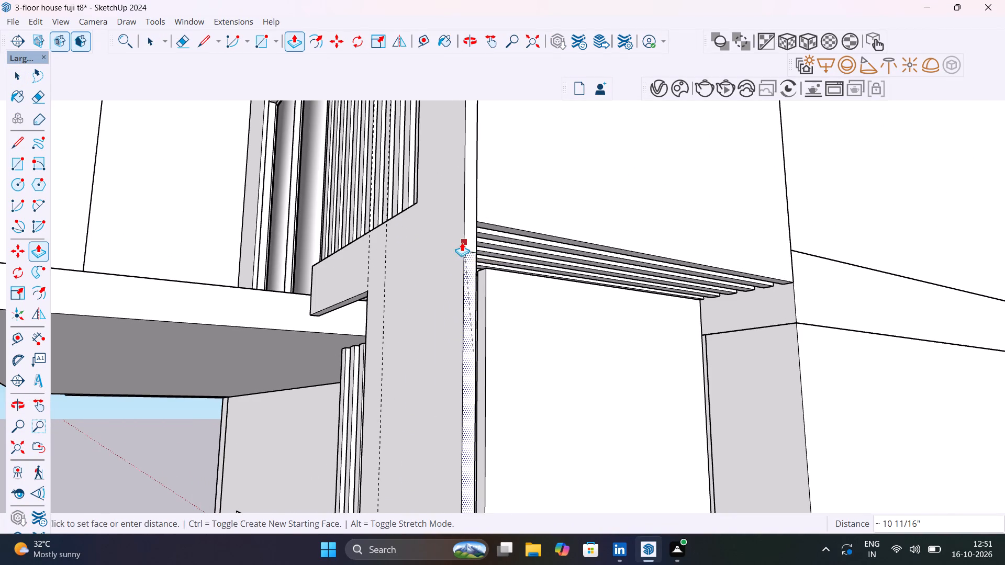
{"action": "left_click", "coordinate": [397, 267]}
{"action": "scroll", "coordinate": [439, 317], "scroll_direction": "down", "scroll_amount": 13}
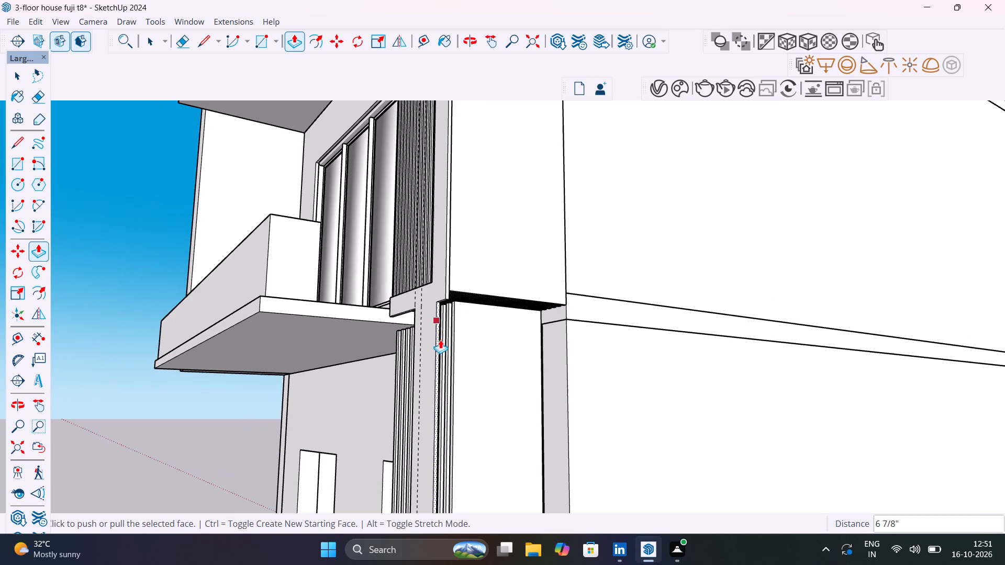
{"action": "key", "text": "space"}
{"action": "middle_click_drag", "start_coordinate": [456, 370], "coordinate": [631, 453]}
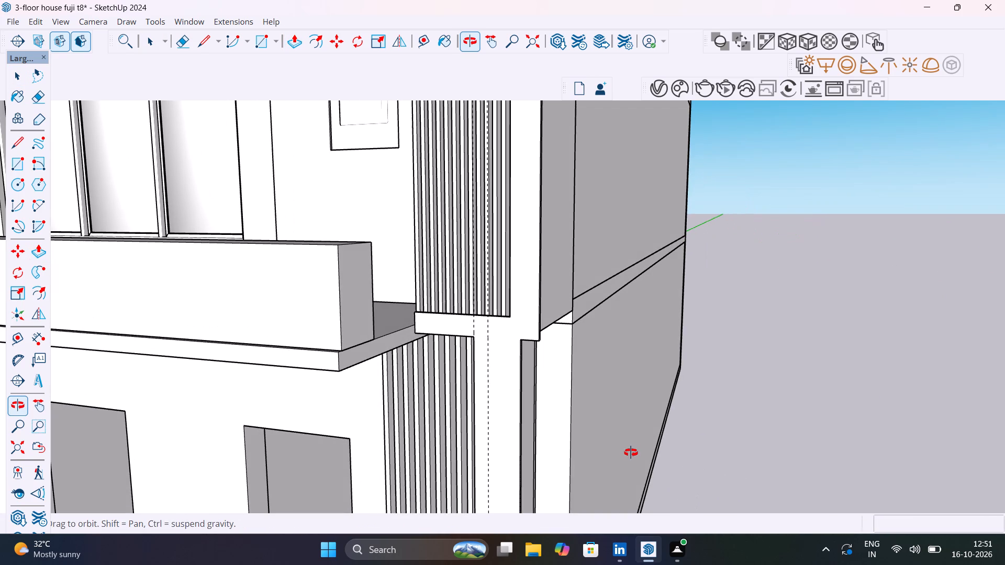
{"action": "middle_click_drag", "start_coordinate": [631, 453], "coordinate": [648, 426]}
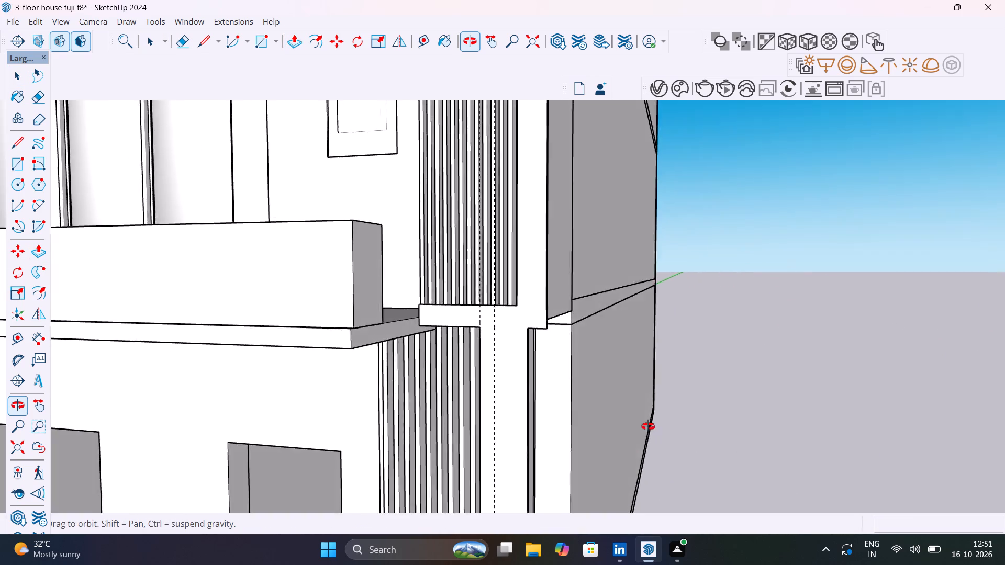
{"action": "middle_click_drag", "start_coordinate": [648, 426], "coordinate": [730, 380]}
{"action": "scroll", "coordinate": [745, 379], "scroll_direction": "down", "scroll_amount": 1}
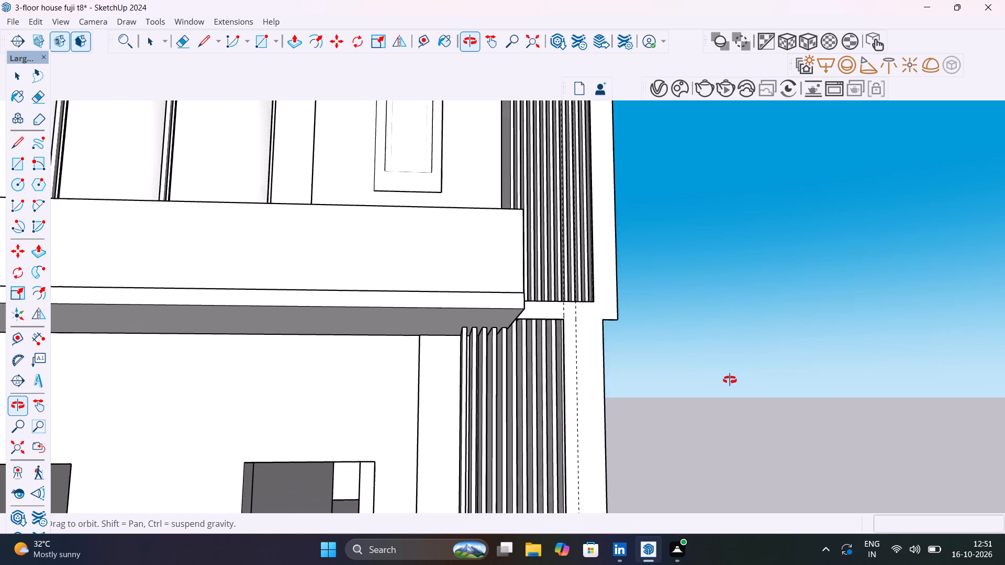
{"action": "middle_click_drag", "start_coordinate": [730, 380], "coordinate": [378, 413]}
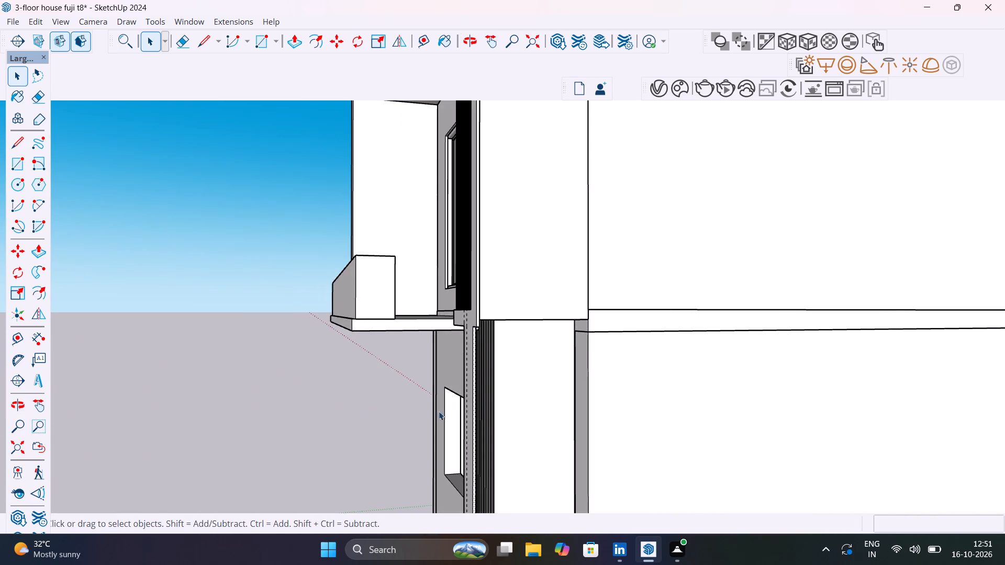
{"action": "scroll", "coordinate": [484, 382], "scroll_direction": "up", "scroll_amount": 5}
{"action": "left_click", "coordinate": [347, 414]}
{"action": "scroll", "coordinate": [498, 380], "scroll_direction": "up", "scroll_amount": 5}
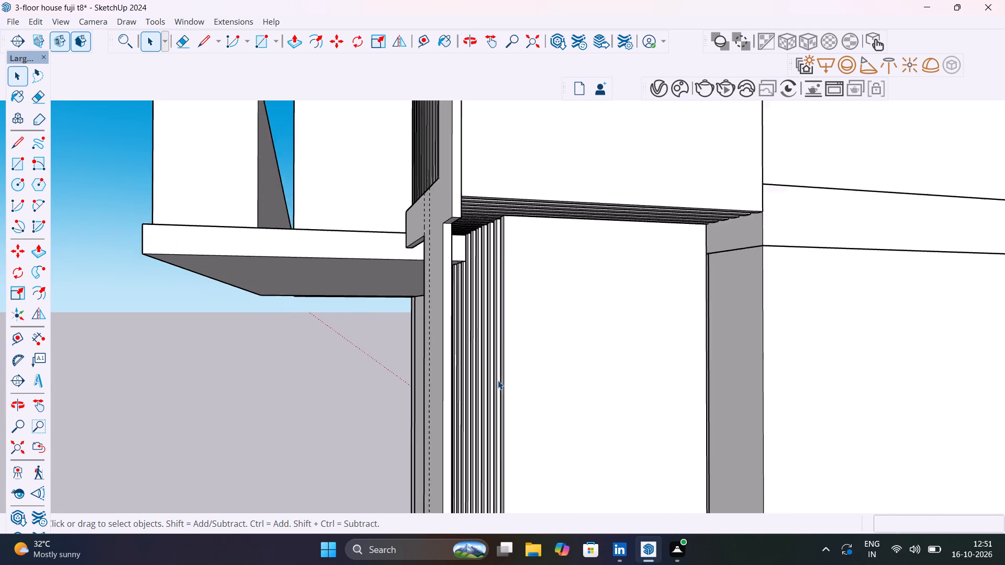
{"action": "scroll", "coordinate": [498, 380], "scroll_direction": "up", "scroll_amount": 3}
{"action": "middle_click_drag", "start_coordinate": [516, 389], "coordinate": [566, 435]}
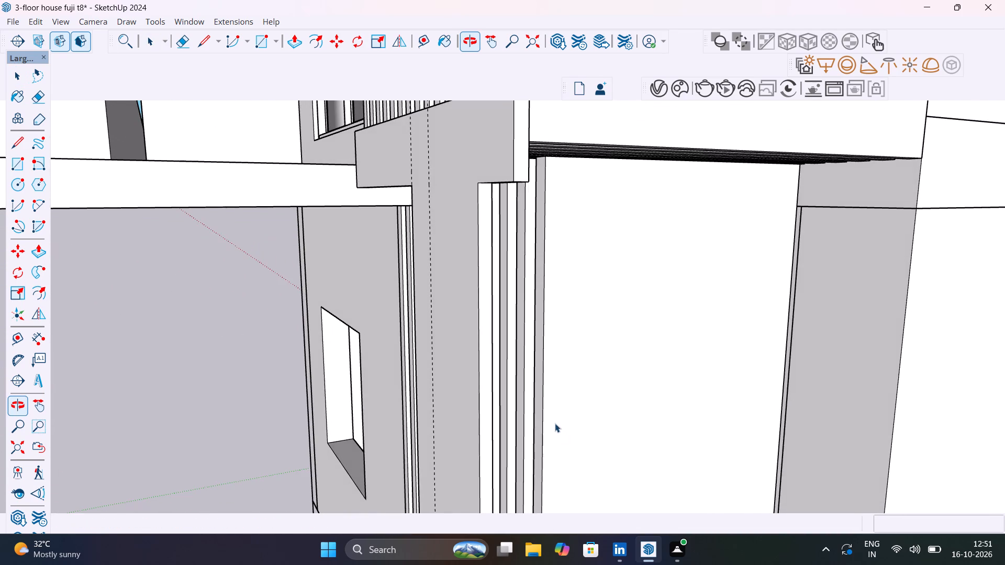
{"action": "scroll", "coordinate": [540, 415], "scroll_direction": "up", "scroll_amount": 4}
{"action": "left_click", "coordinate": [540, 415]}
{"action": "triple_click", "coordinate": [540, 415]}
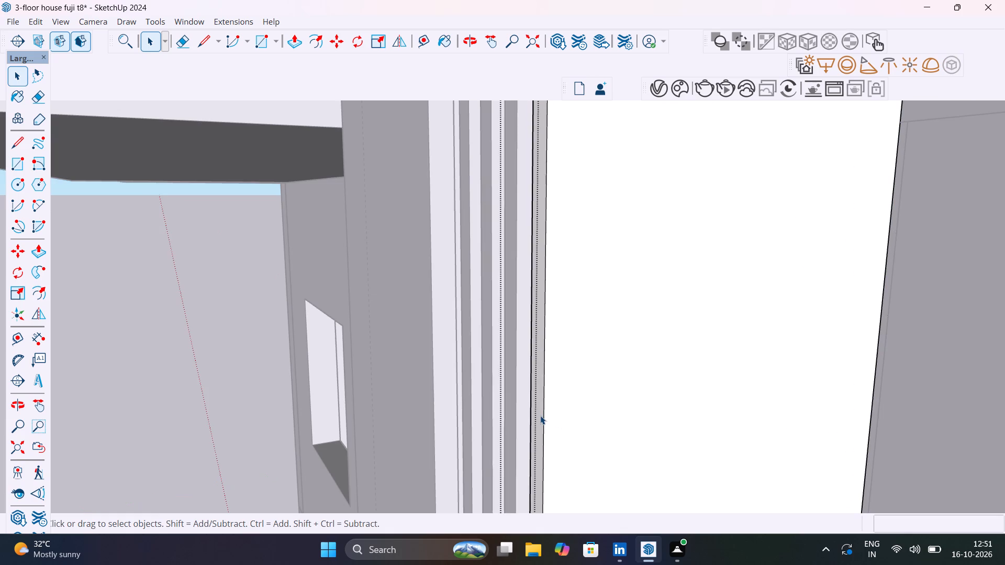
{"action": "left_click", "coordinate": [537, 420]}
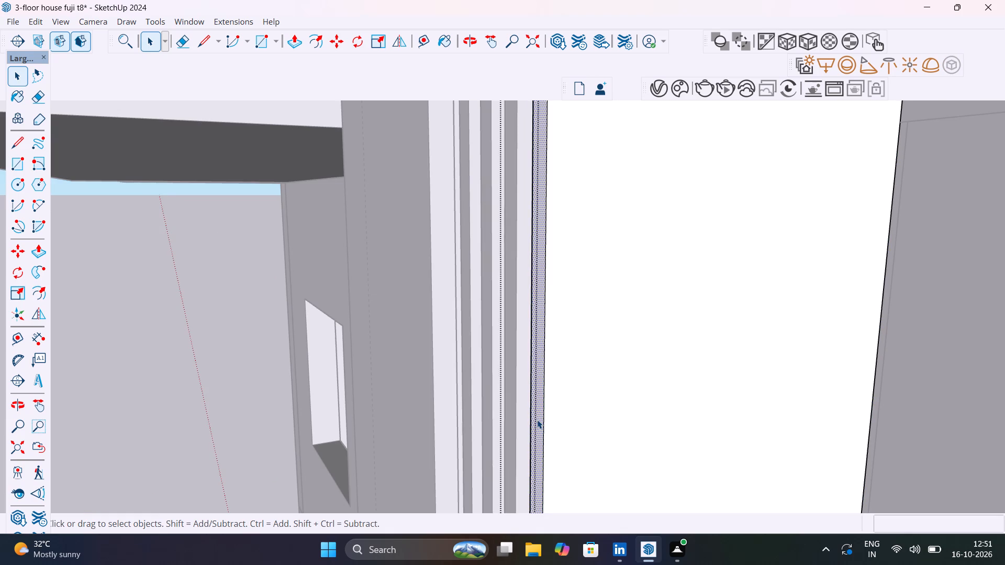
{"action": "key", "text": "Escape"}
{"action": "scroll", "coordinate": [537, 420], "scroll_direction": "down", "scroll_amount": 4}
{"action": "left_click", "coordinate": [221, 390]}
Within the shorter ground-floor slats' component, push/pull the slat's front face forward 6 9/16" to the new post's rear edge.
{"action": "middle_click_drag", "start_coordinate": [359, 417], "coordinate": [466, 391]}
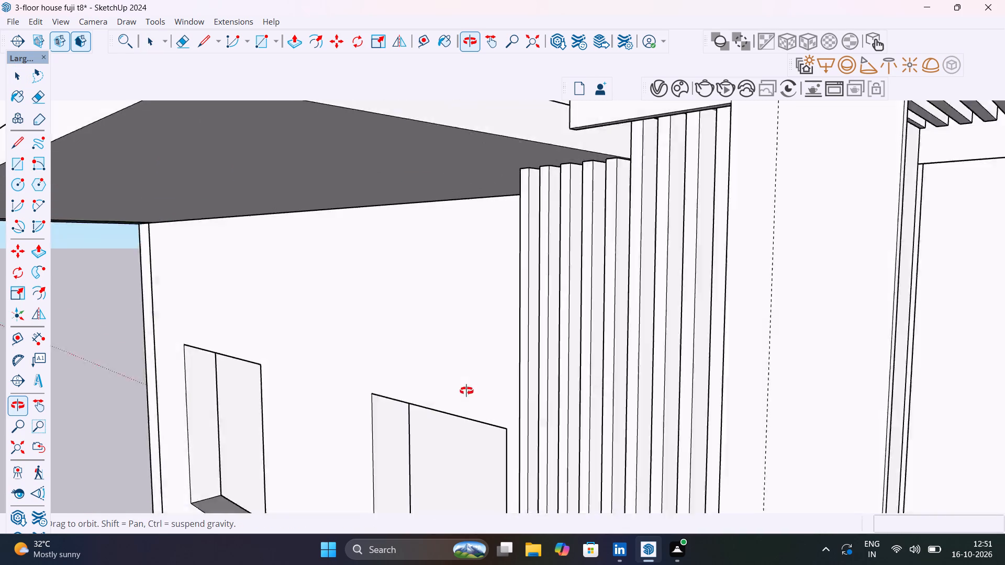
{"action": "middle_click_drag", "start_coordinate": [466, 391], "coordinate": [499, 342]}
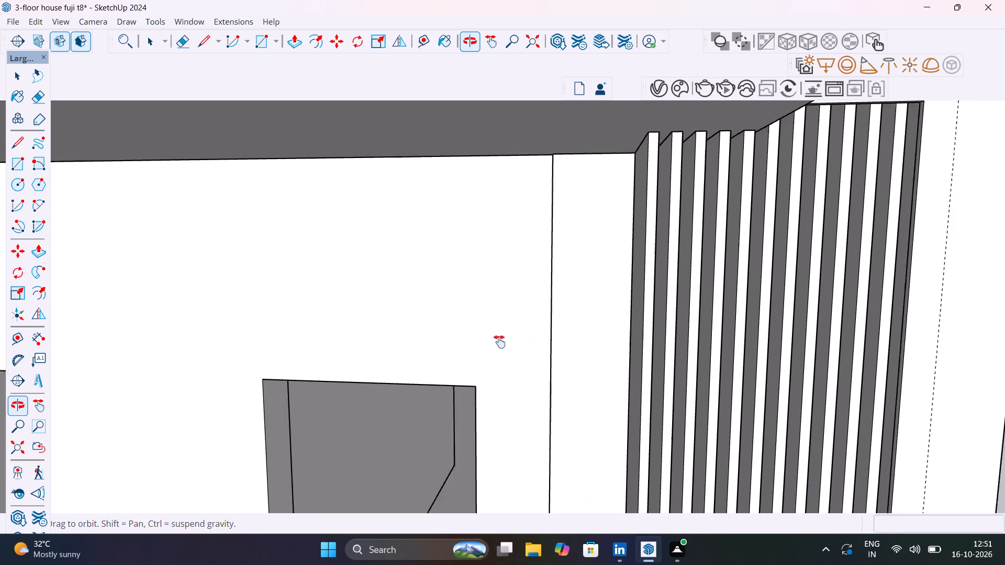
{"action": "middle_click_drag", "start_coordinate": [499, 342], "coordinate": [495, 340]}
{"action": "scroll", "coordinate": [543, 361], "scroll_direction": "down", "scroll_amount": 4}
{"action": "middle_click_drag", "start_coordinate": [545, 366], "coordinate": [644, 375]}
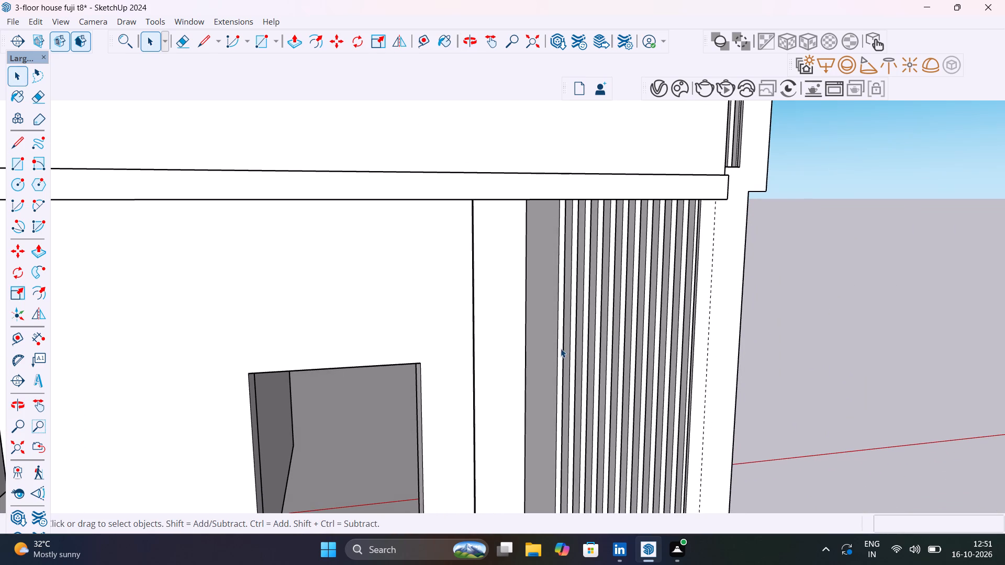
{"action": "left_click", "coordinate": [561, 348]}
{"action": "double_click", "coordinate": [561, 348]}
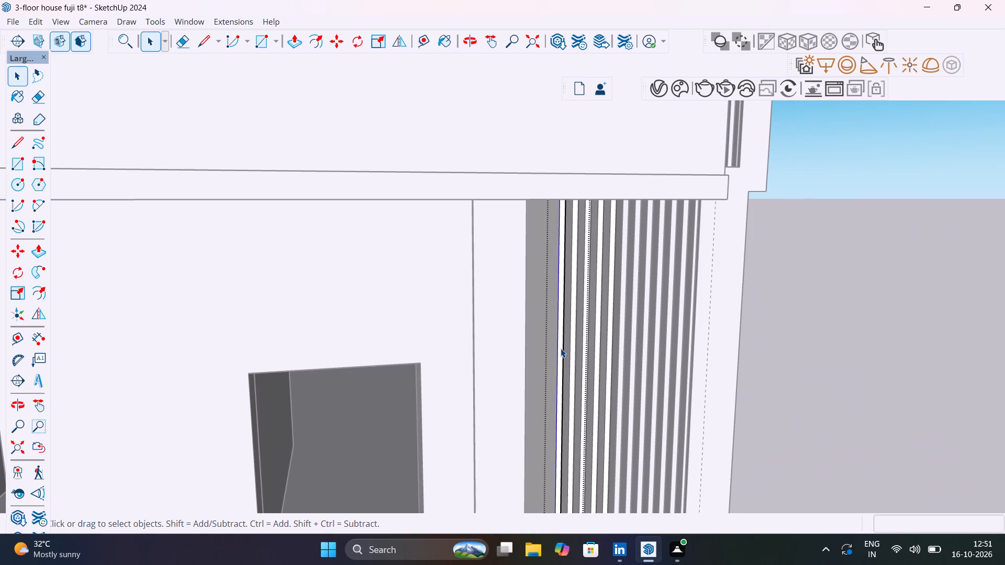
{"action": "left_click", "coordinate": [561, 348]}
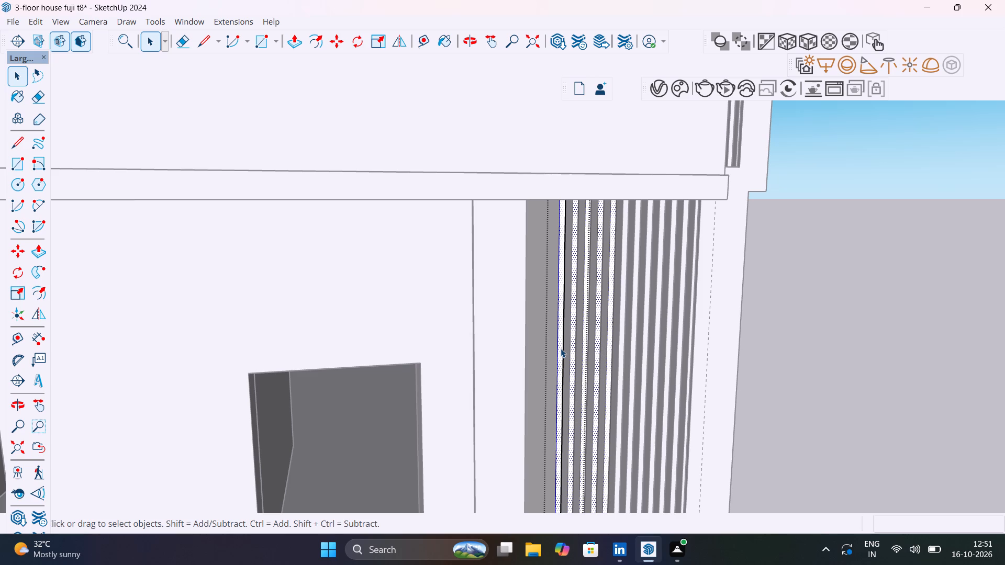
{"action": "key", "text": "p"}
{"action": "left_click", "coordinate": [561, 348]}
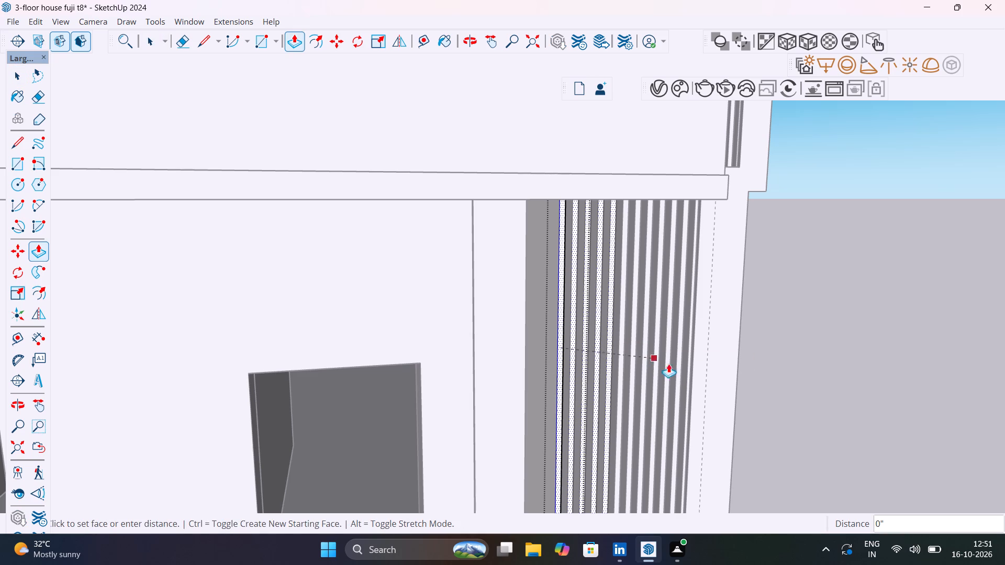
{"action": "middle_click_drag", "start_coordinate": [678, 369], "coordinate": [160, 341]}
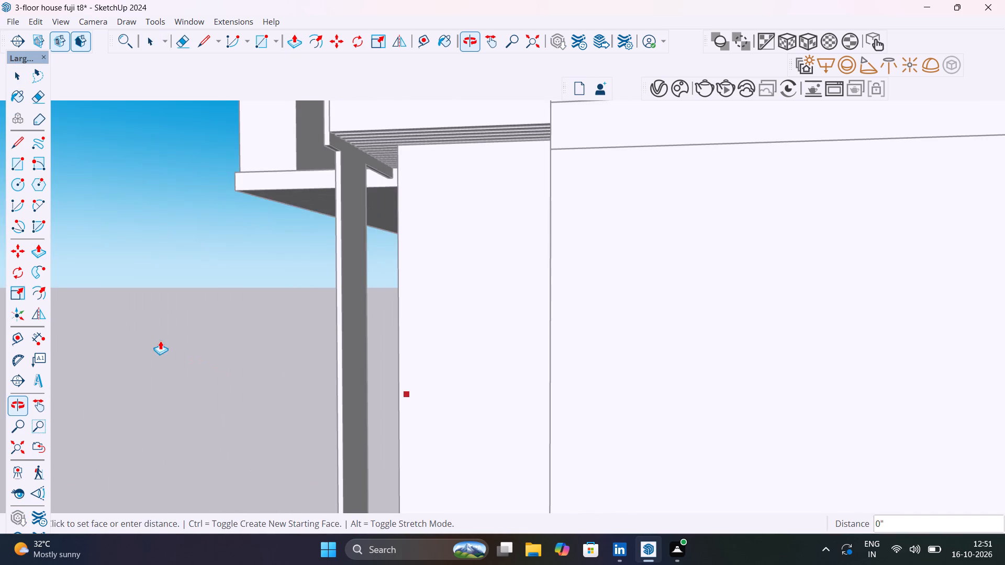
{"action": "left_click", "coordinate": [371, 365]}
{"action": "middle_click_drag", "start_coordinate": [371, 366], "coordinate": [476, 406]}
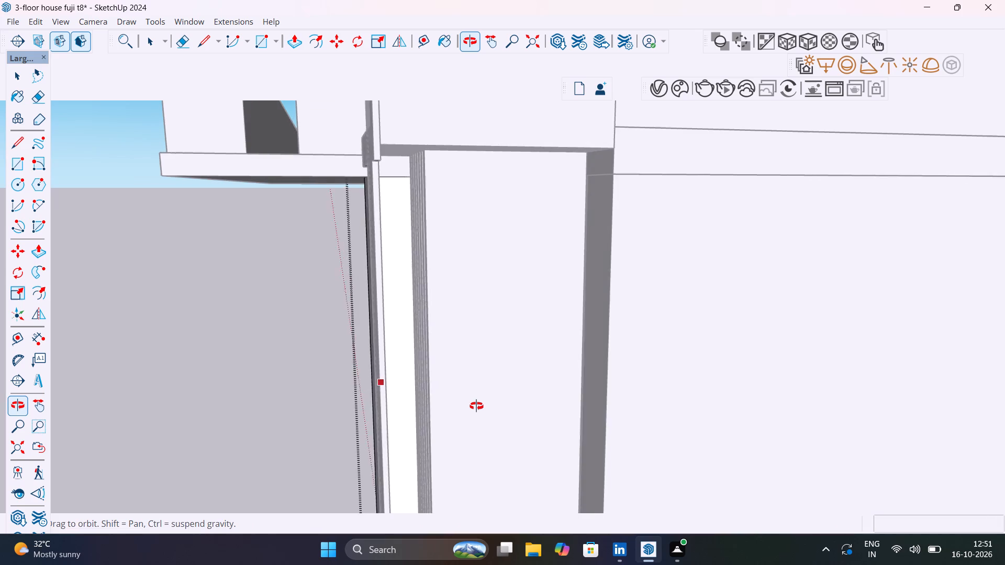
{"action": "middle_click_drag", "start_coordinate": [476, 406], "coordinate": [727, 420]}
{"action": "key", "text": "space"}
{"action": "left_click", "coordinate": [796, 391]}
Push/pull the front face of the open ground-floor slat forward 6 9/16" to line up with the neighbouring slats.
{"action": "scroll", "coordinate": [752, 400], "scroll_direction": "down", "scroll_amount": 6}
{"action": "middle_click_drag", "start_coordinate": [734, 418], "coordinate": [756, 383]}
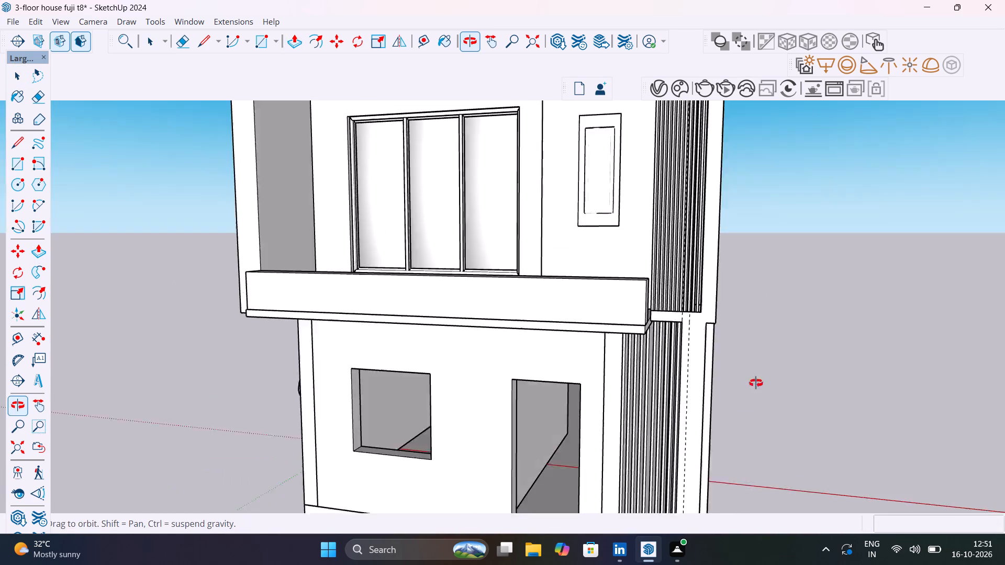
{"action": "middle_click_drag", "start_coordinate": [756, 383], "coordinate": [693, 391]}
{"action": "scroll", "coordinate": [657, 394], "scroll_direction": "up", "scroll_amount": 13}
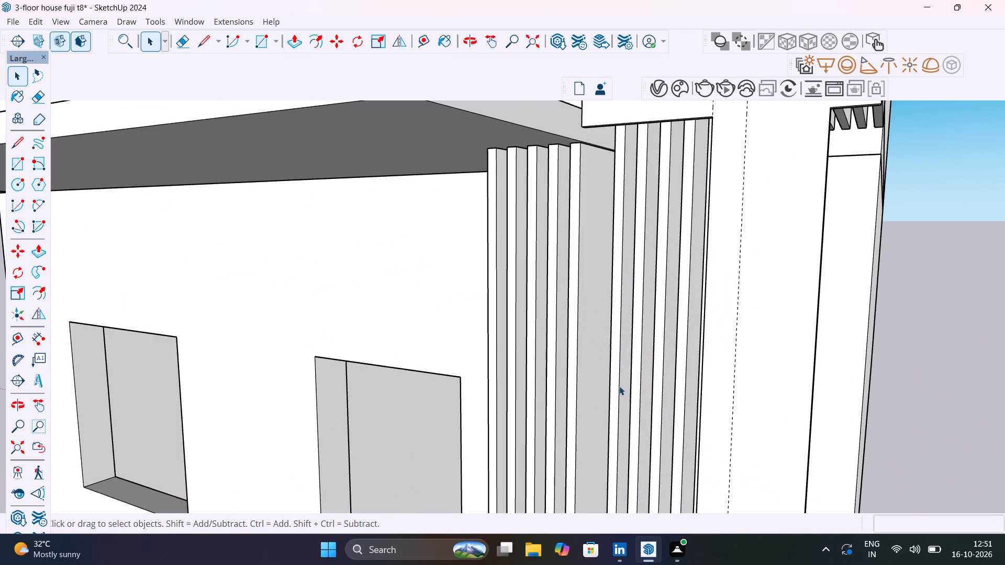
{"action": "left_click", "coordinate": [616, 387]}
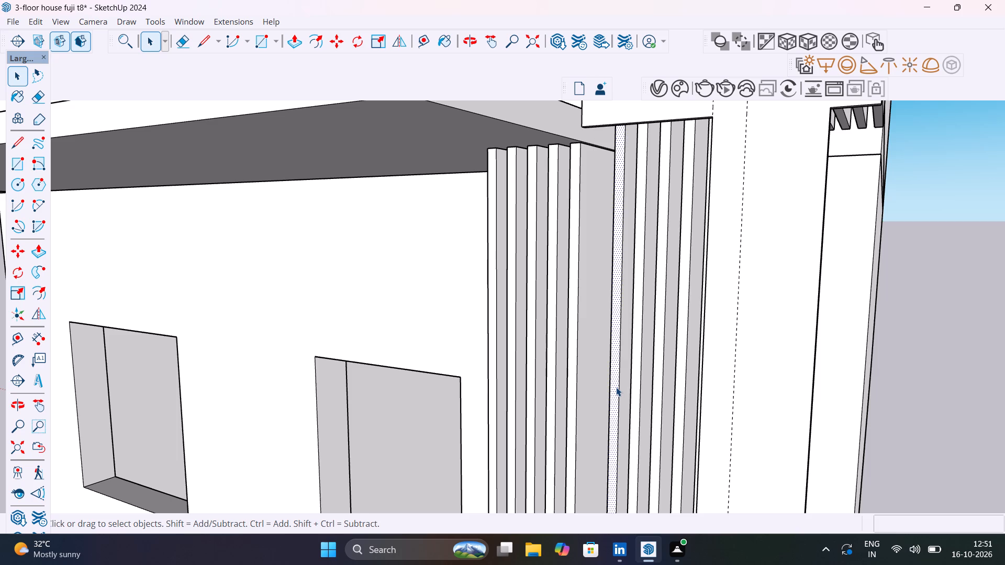
{"action": "key", "text": "p"}
{"action": "left_click", "coordinate": [616, 387]}
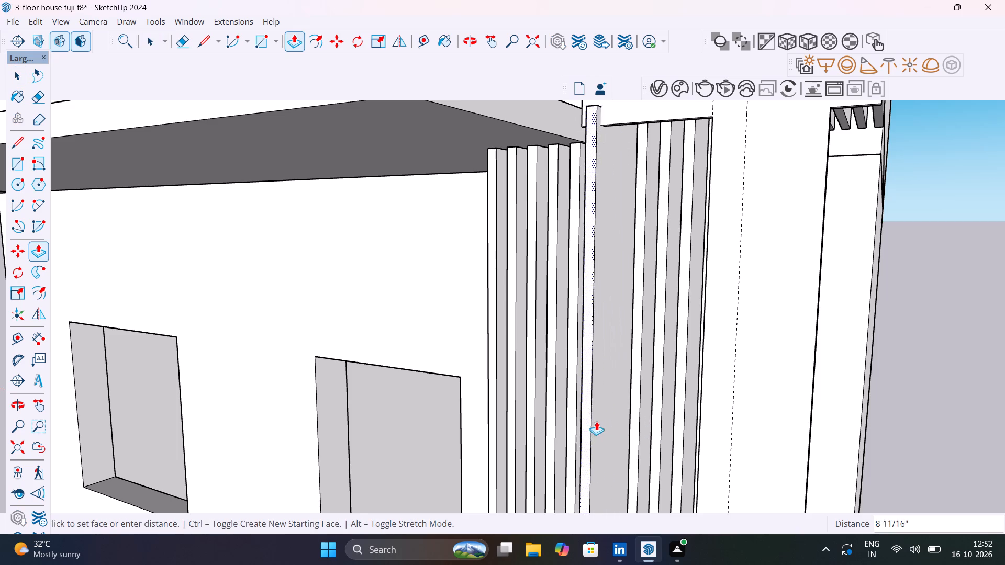
{"action": "left_click", "coordinate": [547, 393]}
{"action": "key", "text": "space"}
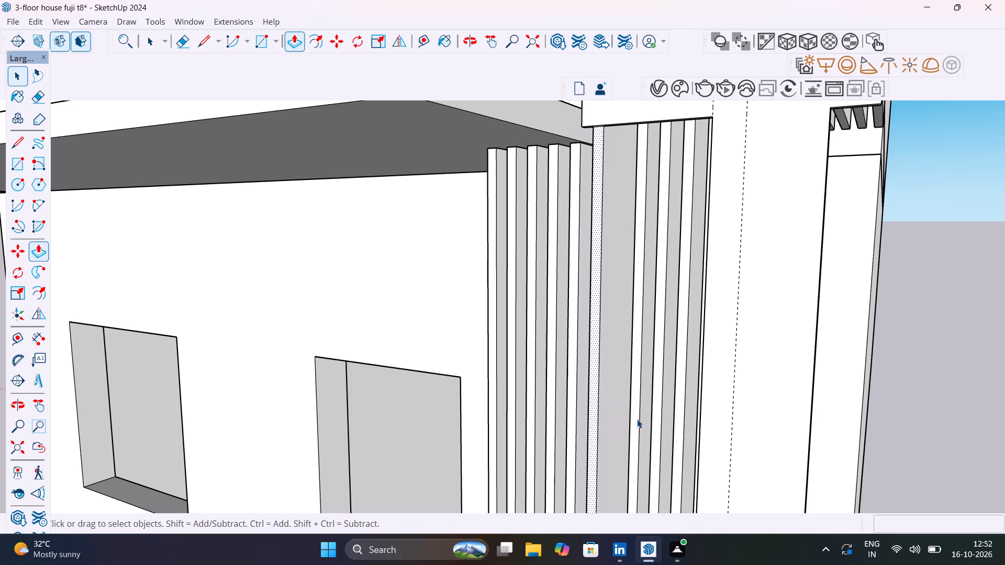
Within the next slat toward the post, push/pull the front face forward 6 11/16" in line with the extended slats.
{"action": "left_click", "coordinate": [635, 424]}
{"action": "left_click", "coordinate": [635, 424]}
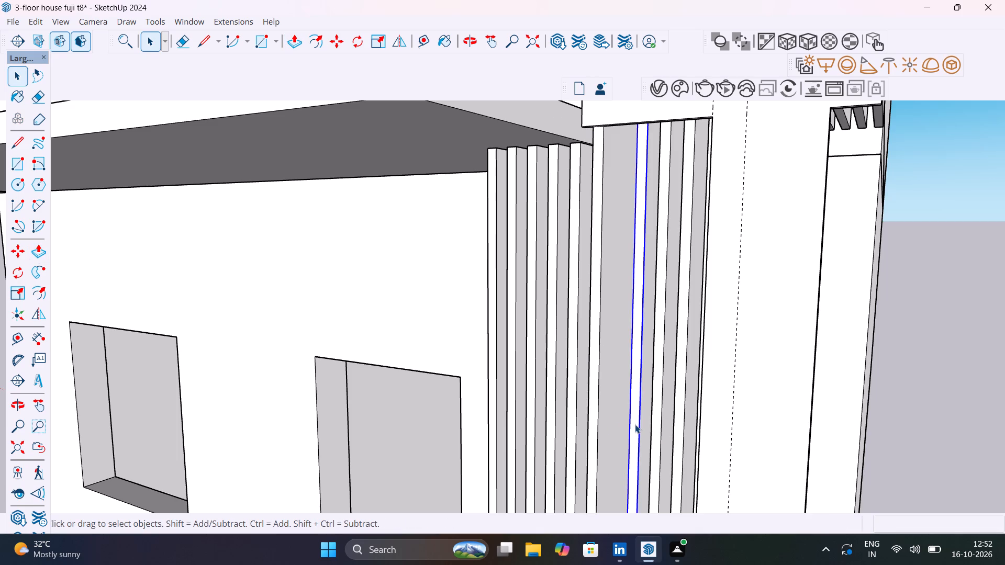
{"action": "left_click", "coordinate": [635, 424]}
{"action": "left_click", "coordinate": [635, 428]}
{"action": "left_click", "coordinate": [636, 422]}
{"action": "scroll", "coordinate": [638, 412], "scroll_direction": "up", "scroll_amount": 4}
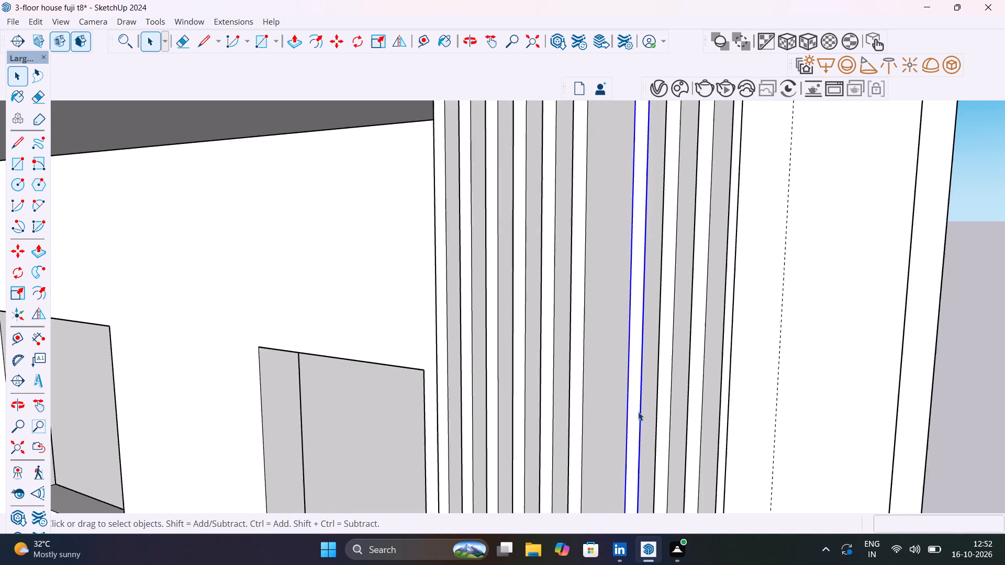
{"action": "left_click", "coordinate": [634, 423]}
{"action": "left_click", "coordinate": [634, 423]}
{"action": "key", "text": "p"}
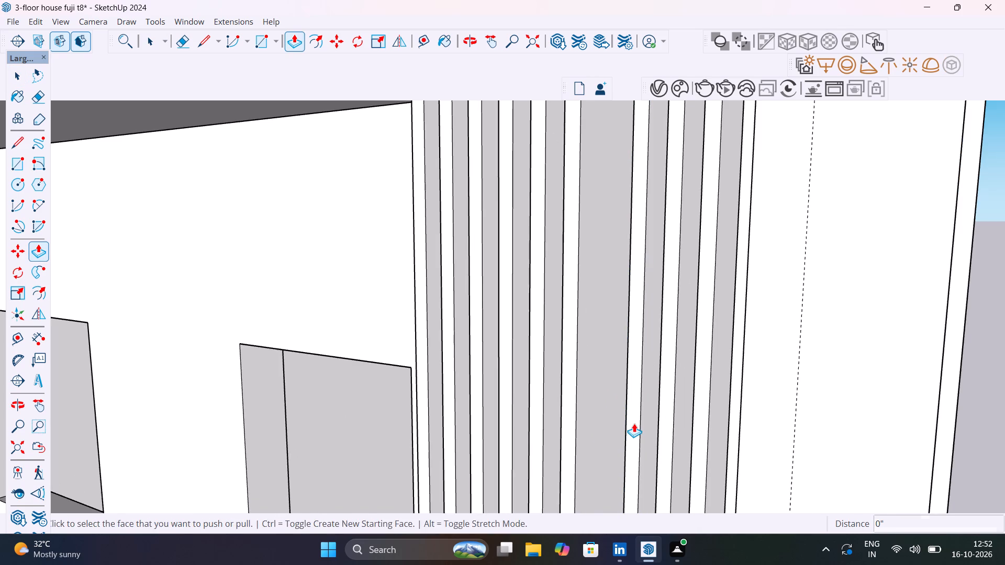
{"action": "left_click", "coordinate": [634, 423]}
{"action": "key", "text": "Escape"}
{"action": "left_click", "coordinate": [633, 426]}
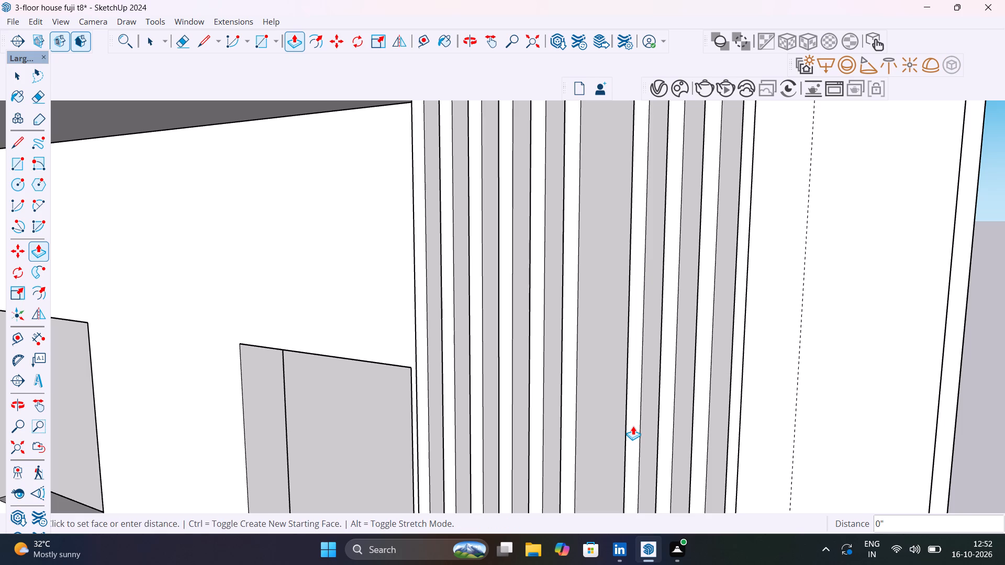
{"action": "key", "text": "space"}
{"action": "left_click", "coordinate": [633, 426]}
{"action": "triple_click", "coordinate": [633, 426]}
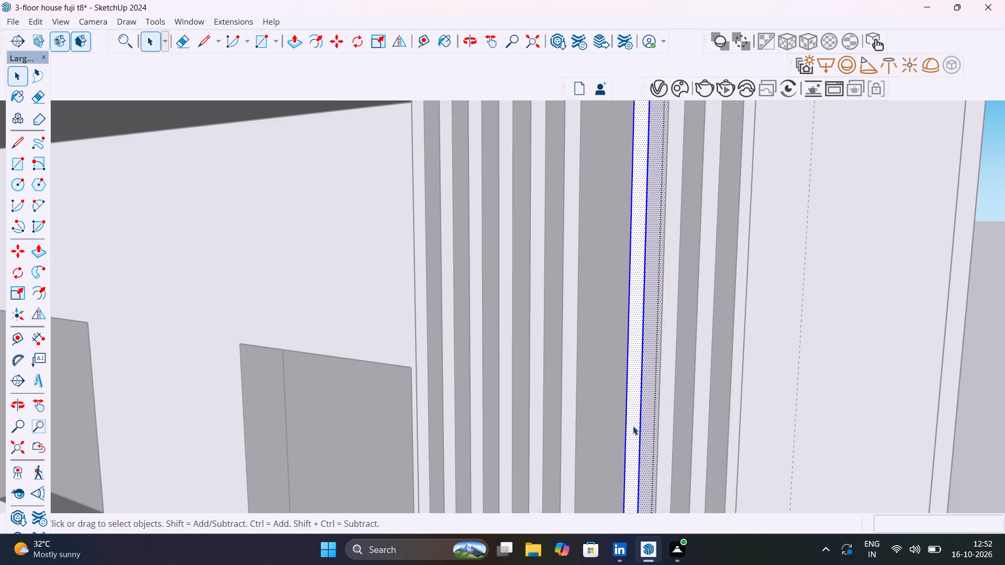
{"action": "left_click", "coordinate": [633, 426]}
{"action": "key", "text": "p"}
{"action": "double_click", "coordinate": [633, 426]}
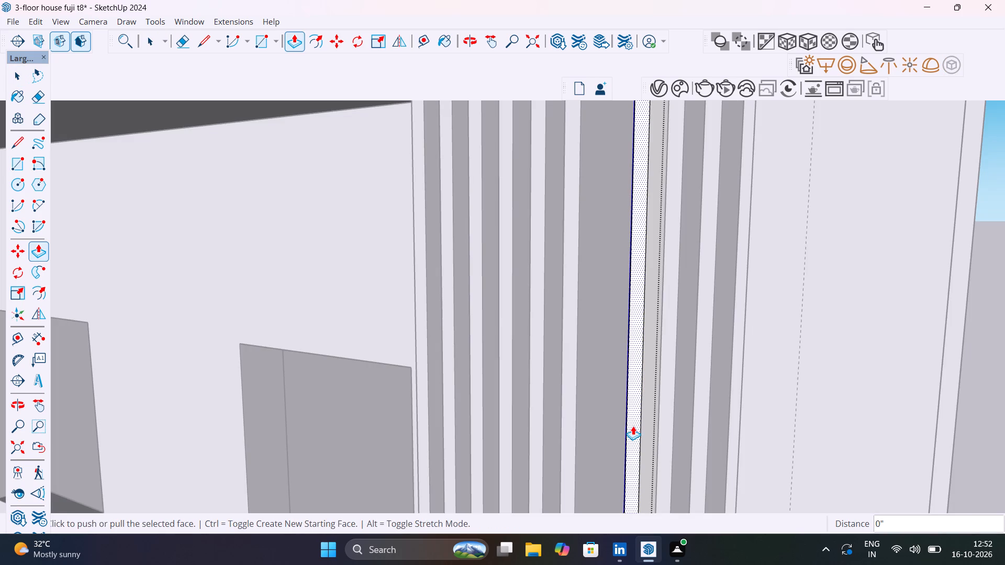
{"action": "left_click", "coordinate": [630, 436]}
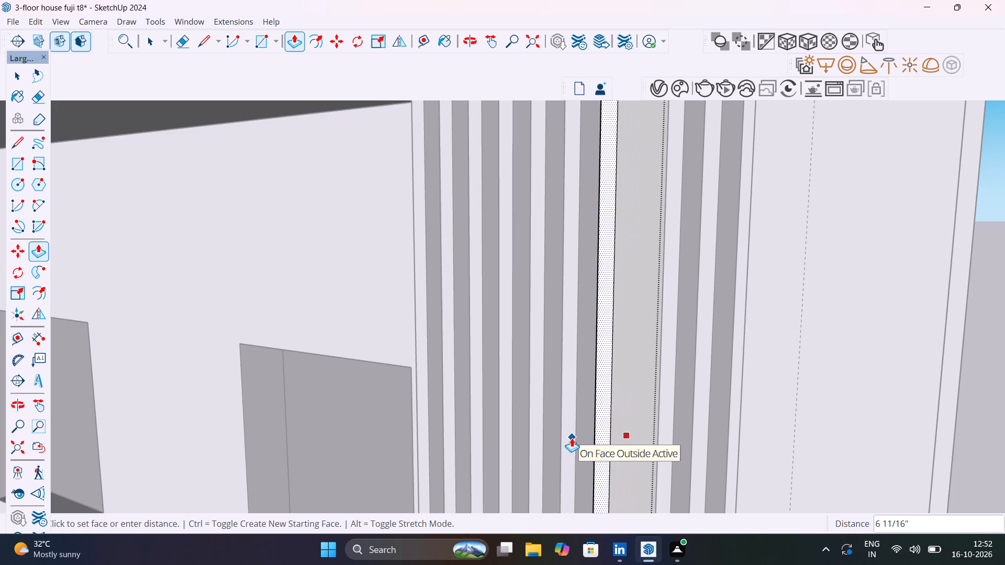
{"action": "scroll", "coordinate": [572, 438], "scroll_direction": "down", "scroll_amount": 1}
{"action": "middle_click_drag", "start_coordinate": [573, 438], "coordinate": [631, 448]}
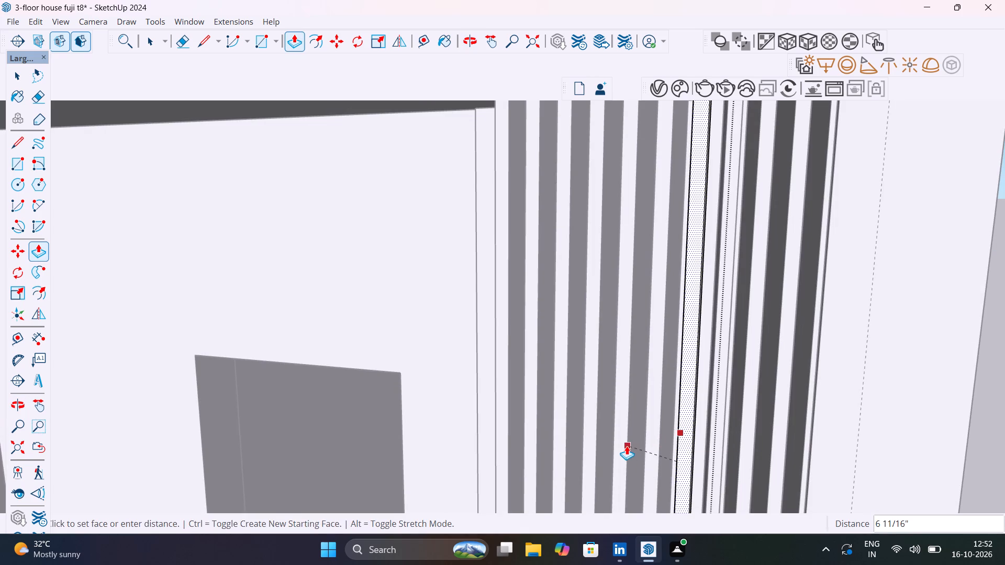
{"action": "left_click", "coordinate": [627, 445]}
{"action": "key", "text": "space"}
{"action": "scroll", "coordinate": [627, 445], "scroll_direction": "down", "scroll_amount": 7}
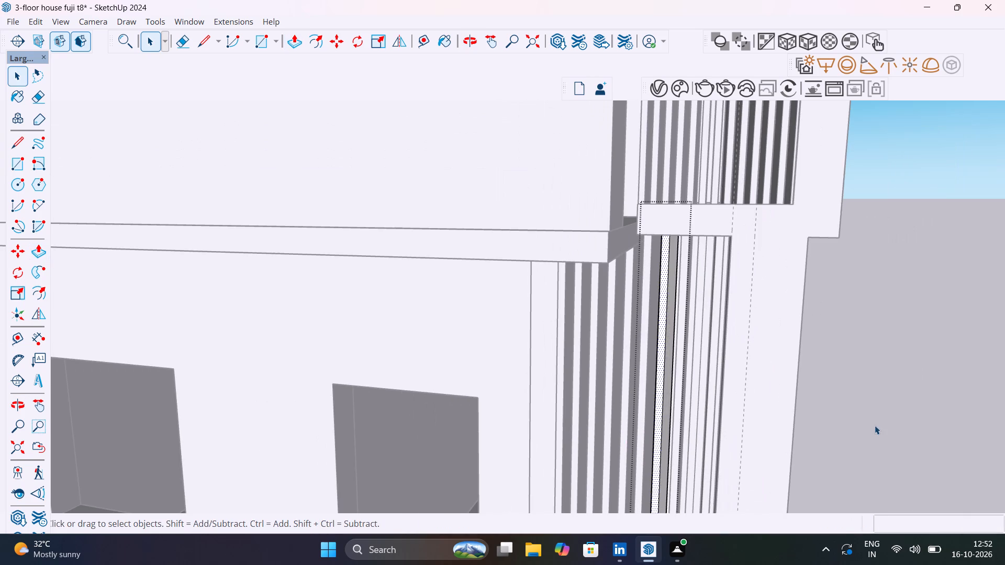
{"action": "left_click", "coordinate": [875, 425]}
Repeat the last push/pull distance on the front face of the following ground-floor slat toward the post.
{"action": "scroll", "coordinate": [696, 424], "scroll_direction": "up", "scroll_amount": 7}
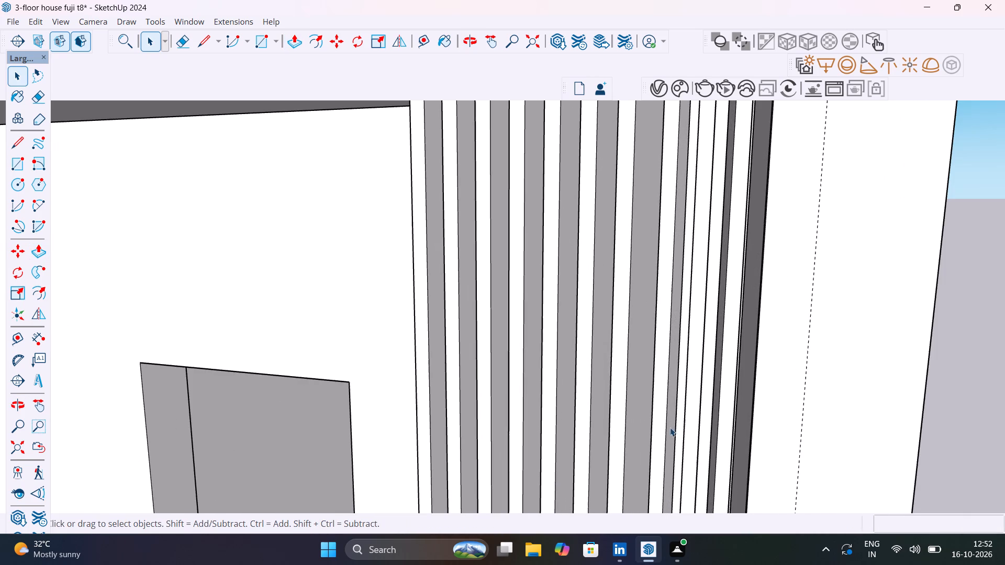
{"action": "left_click", "coordinate": [657, 437]}
{"action": "double_click", "coordinate": [657, 437]}
{"action": "left_click", "coordinate": [657, 437]}
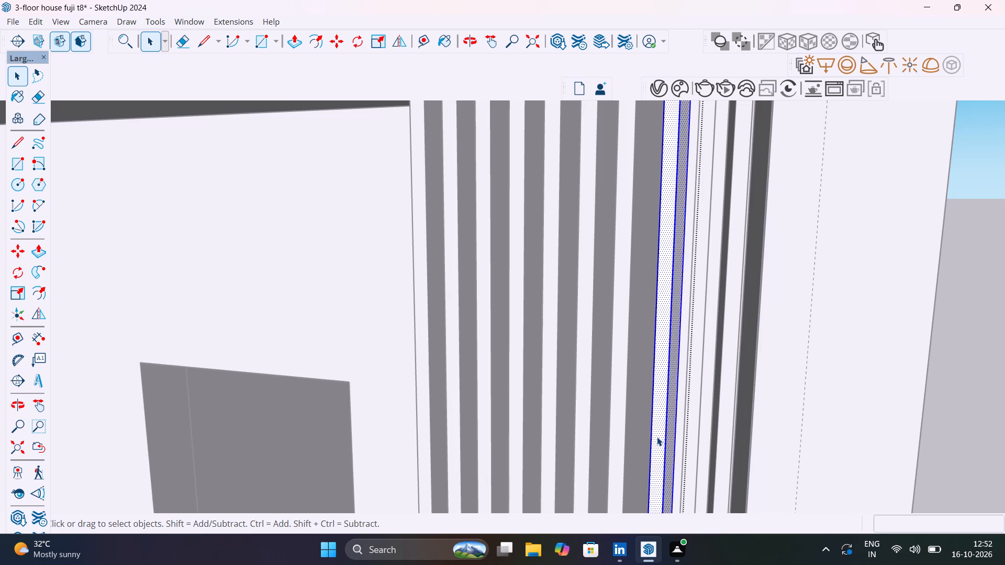
{"action": "left_click", "coordinate": [657, 437]}
{"action": "key", "text": "p"}
{"action": "double_click", "coordinate": [657, 437]}
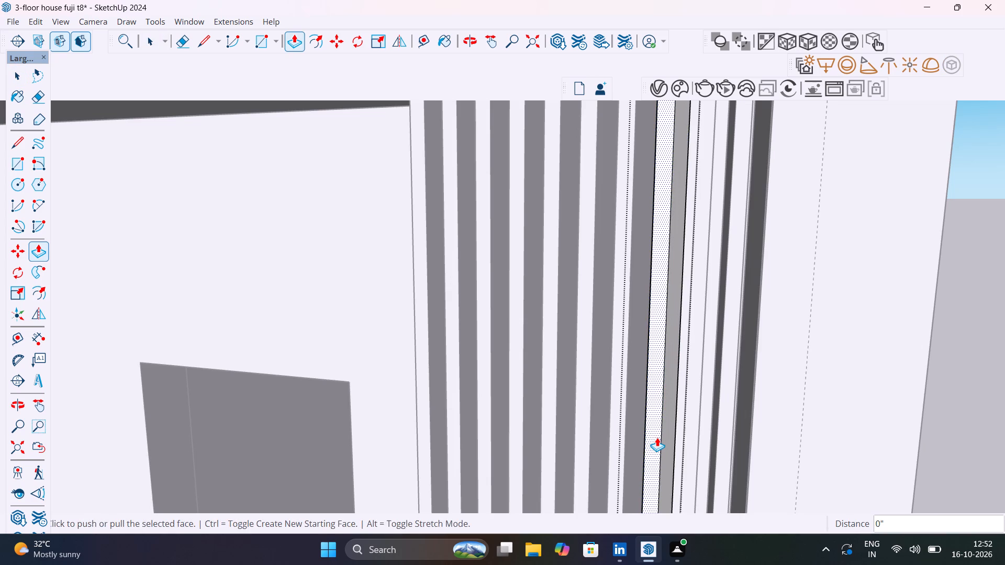
{"action": "key", "text": "space"}
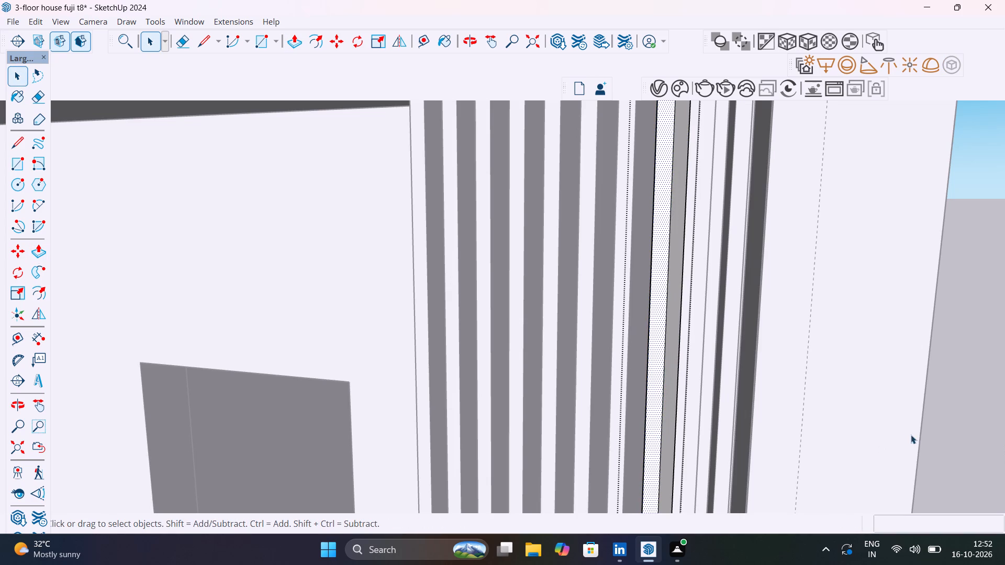
{"action": "left_click", "coordinate": [952, 419]}
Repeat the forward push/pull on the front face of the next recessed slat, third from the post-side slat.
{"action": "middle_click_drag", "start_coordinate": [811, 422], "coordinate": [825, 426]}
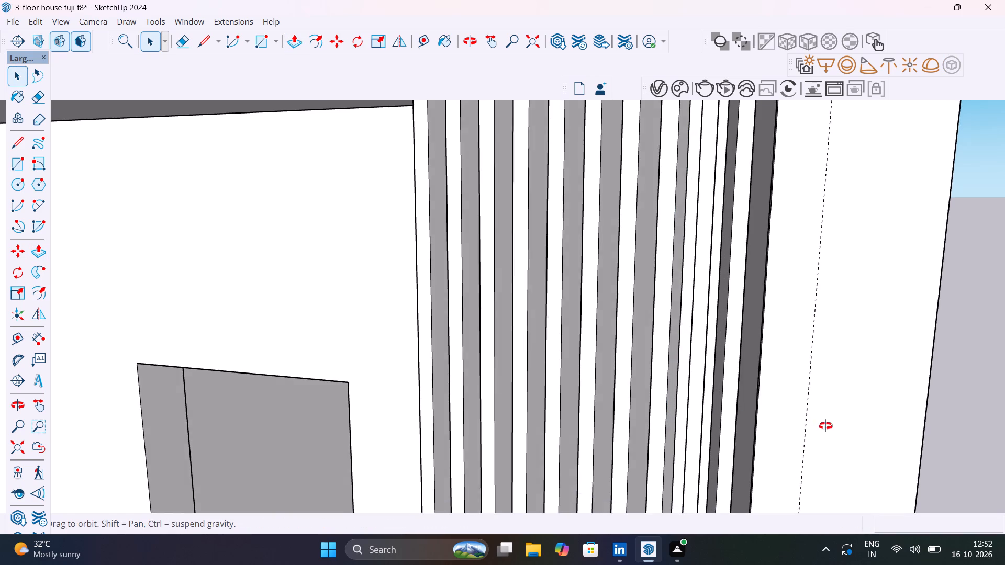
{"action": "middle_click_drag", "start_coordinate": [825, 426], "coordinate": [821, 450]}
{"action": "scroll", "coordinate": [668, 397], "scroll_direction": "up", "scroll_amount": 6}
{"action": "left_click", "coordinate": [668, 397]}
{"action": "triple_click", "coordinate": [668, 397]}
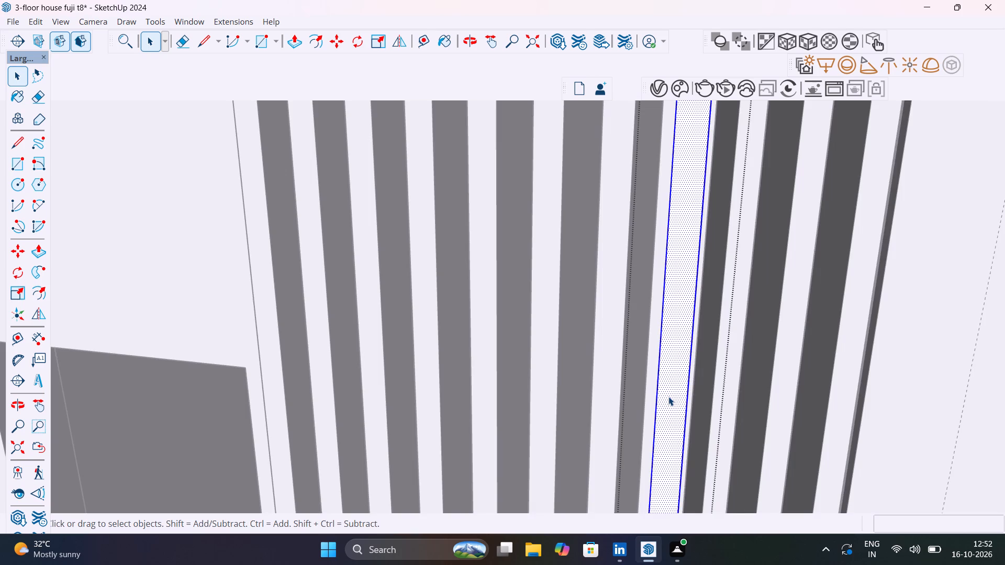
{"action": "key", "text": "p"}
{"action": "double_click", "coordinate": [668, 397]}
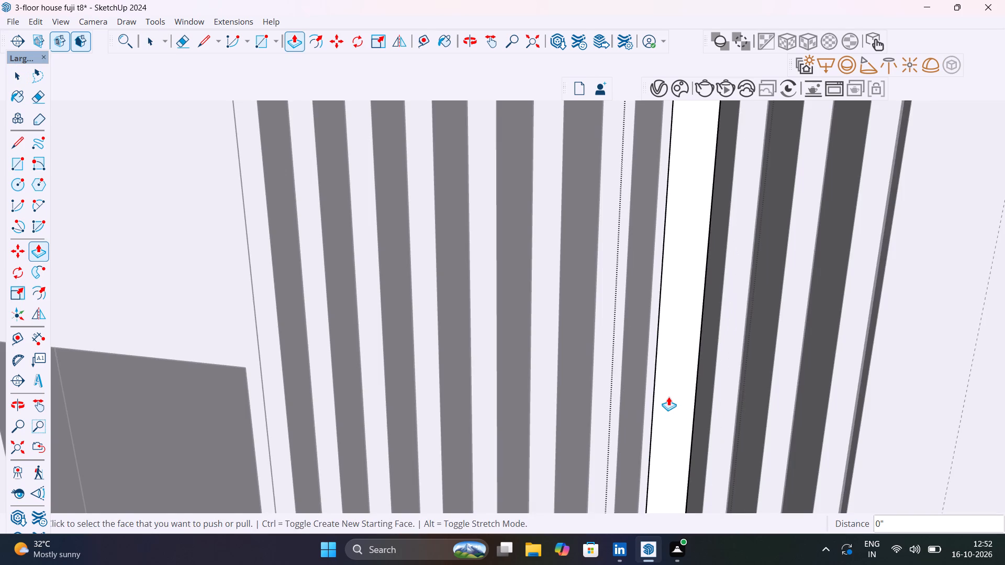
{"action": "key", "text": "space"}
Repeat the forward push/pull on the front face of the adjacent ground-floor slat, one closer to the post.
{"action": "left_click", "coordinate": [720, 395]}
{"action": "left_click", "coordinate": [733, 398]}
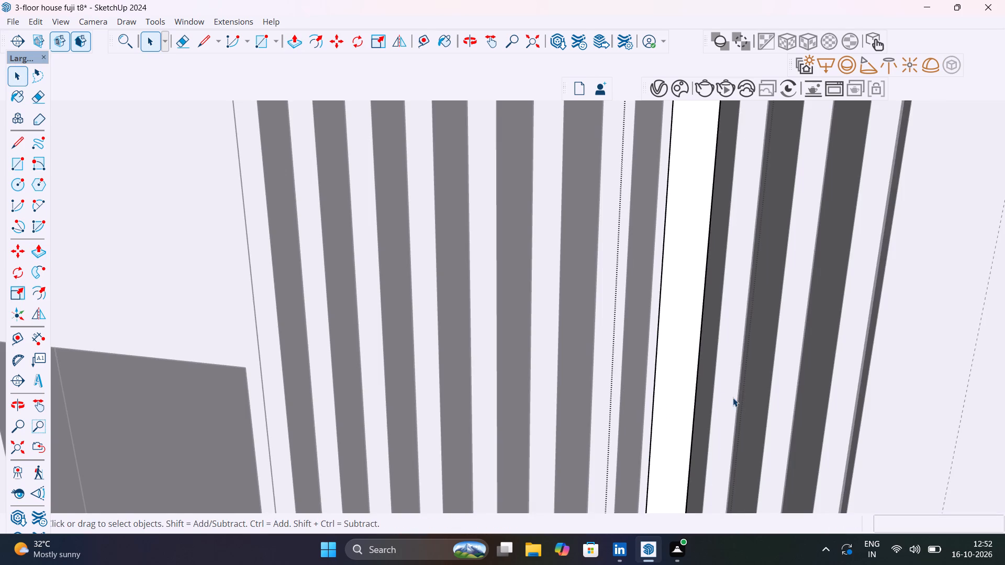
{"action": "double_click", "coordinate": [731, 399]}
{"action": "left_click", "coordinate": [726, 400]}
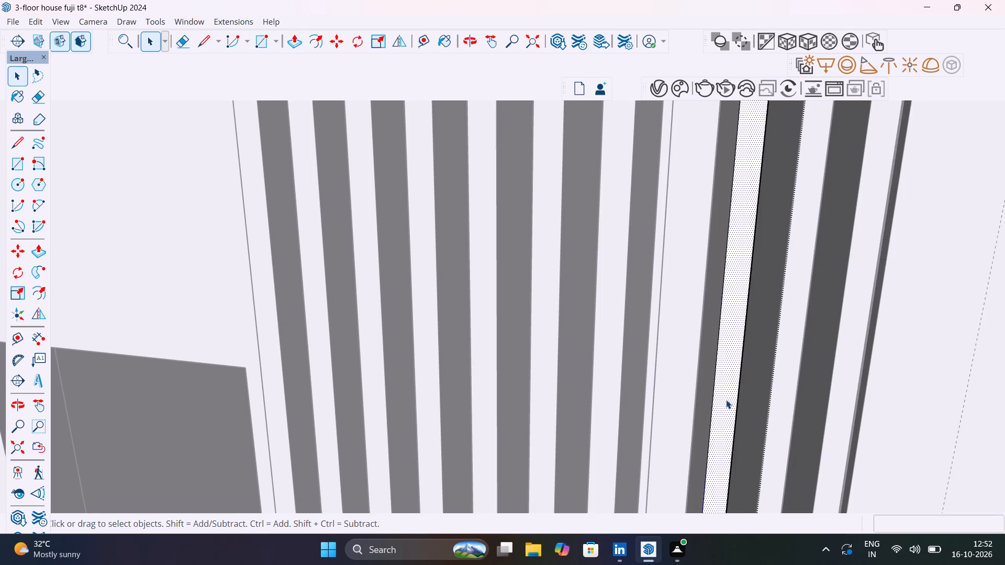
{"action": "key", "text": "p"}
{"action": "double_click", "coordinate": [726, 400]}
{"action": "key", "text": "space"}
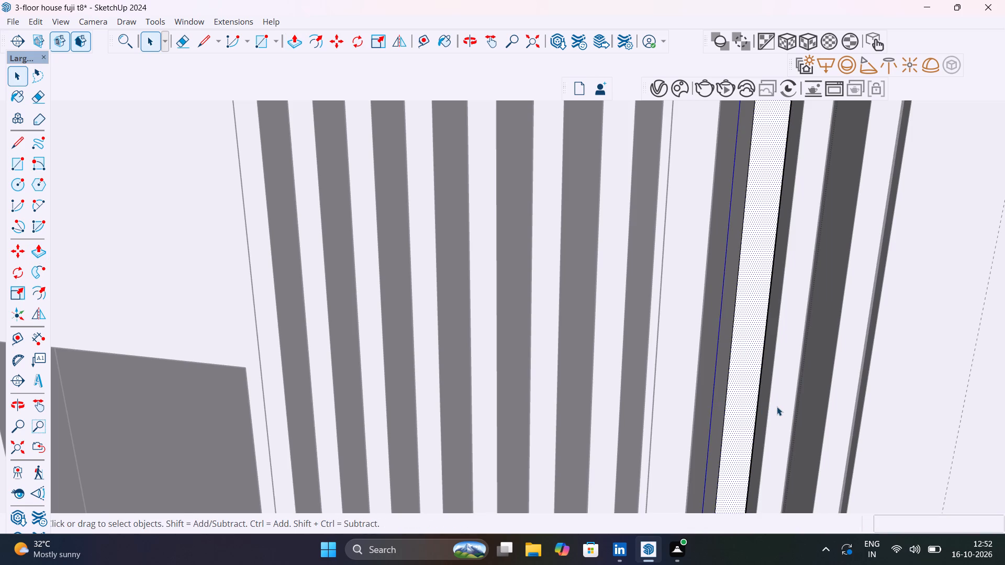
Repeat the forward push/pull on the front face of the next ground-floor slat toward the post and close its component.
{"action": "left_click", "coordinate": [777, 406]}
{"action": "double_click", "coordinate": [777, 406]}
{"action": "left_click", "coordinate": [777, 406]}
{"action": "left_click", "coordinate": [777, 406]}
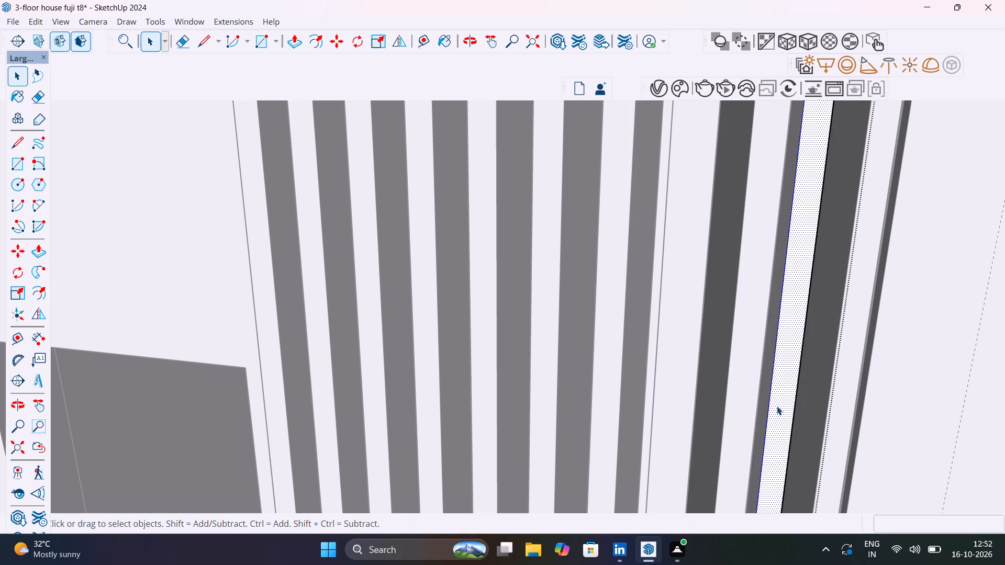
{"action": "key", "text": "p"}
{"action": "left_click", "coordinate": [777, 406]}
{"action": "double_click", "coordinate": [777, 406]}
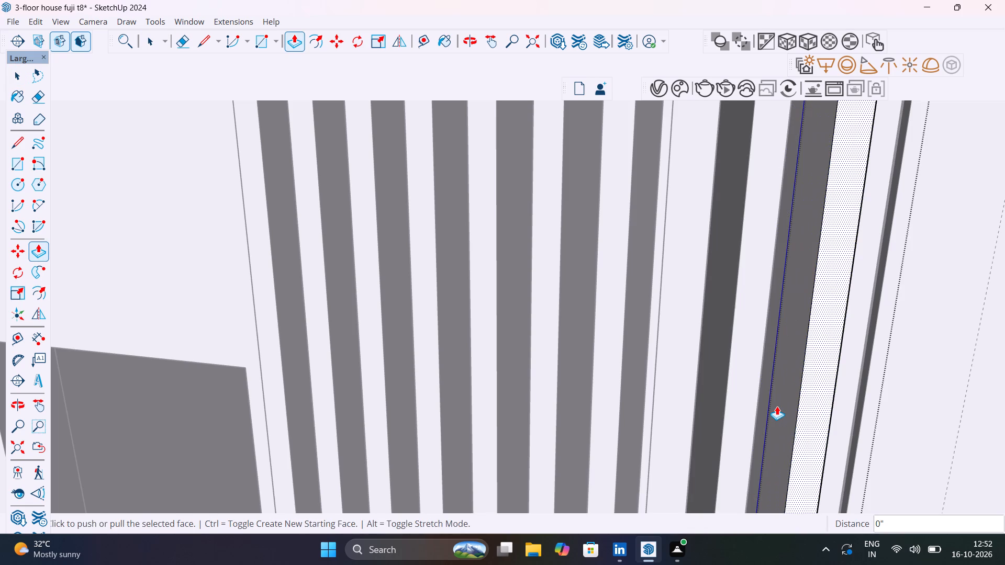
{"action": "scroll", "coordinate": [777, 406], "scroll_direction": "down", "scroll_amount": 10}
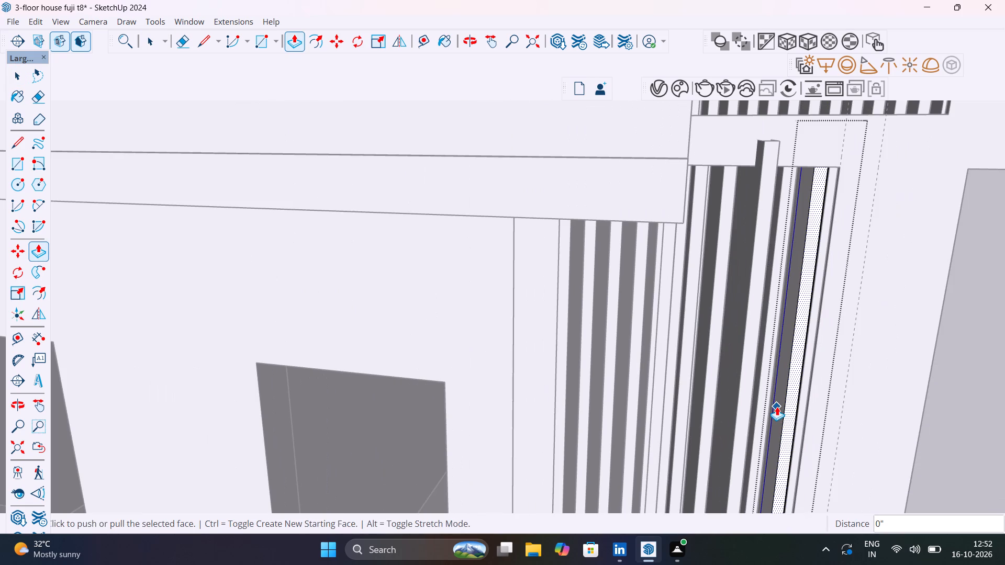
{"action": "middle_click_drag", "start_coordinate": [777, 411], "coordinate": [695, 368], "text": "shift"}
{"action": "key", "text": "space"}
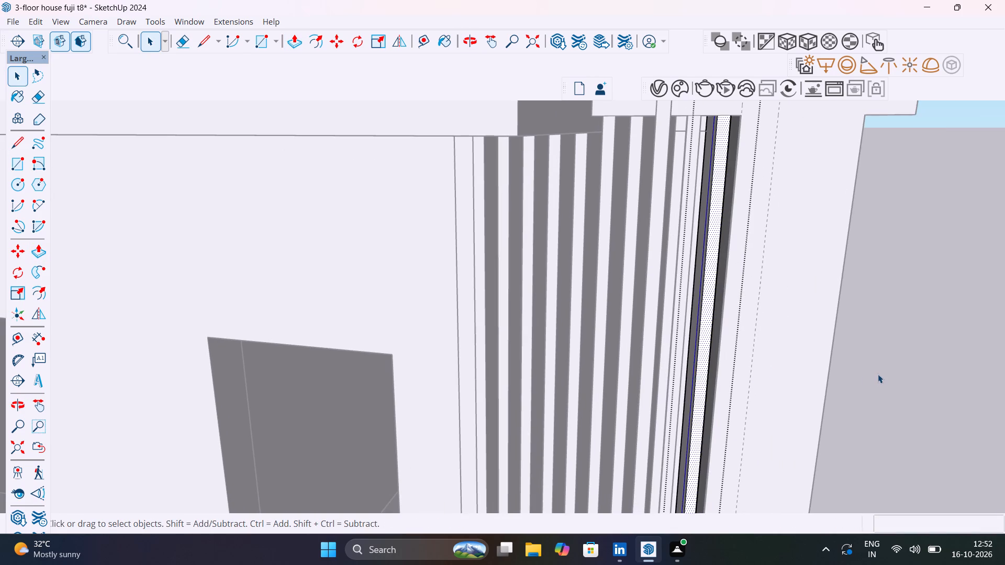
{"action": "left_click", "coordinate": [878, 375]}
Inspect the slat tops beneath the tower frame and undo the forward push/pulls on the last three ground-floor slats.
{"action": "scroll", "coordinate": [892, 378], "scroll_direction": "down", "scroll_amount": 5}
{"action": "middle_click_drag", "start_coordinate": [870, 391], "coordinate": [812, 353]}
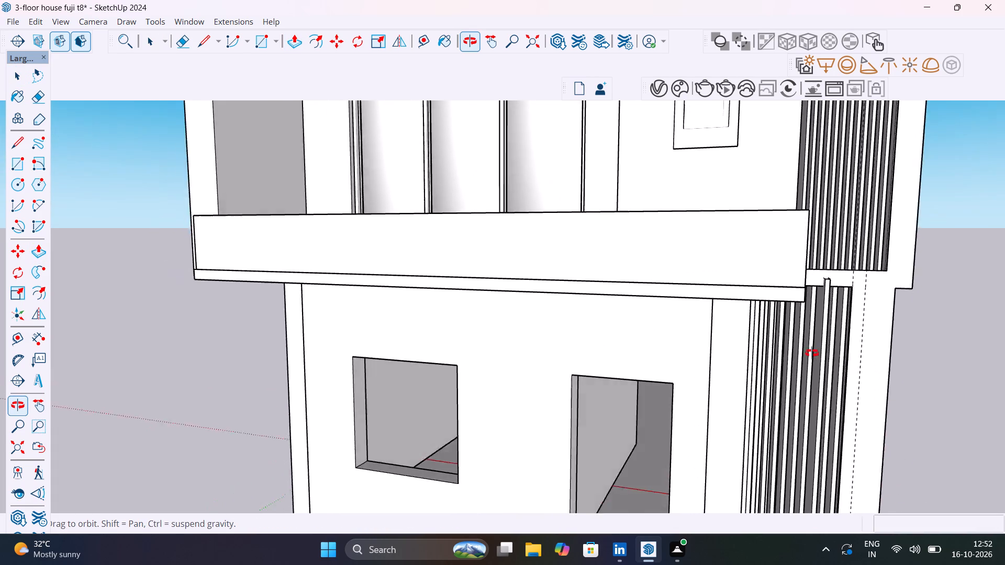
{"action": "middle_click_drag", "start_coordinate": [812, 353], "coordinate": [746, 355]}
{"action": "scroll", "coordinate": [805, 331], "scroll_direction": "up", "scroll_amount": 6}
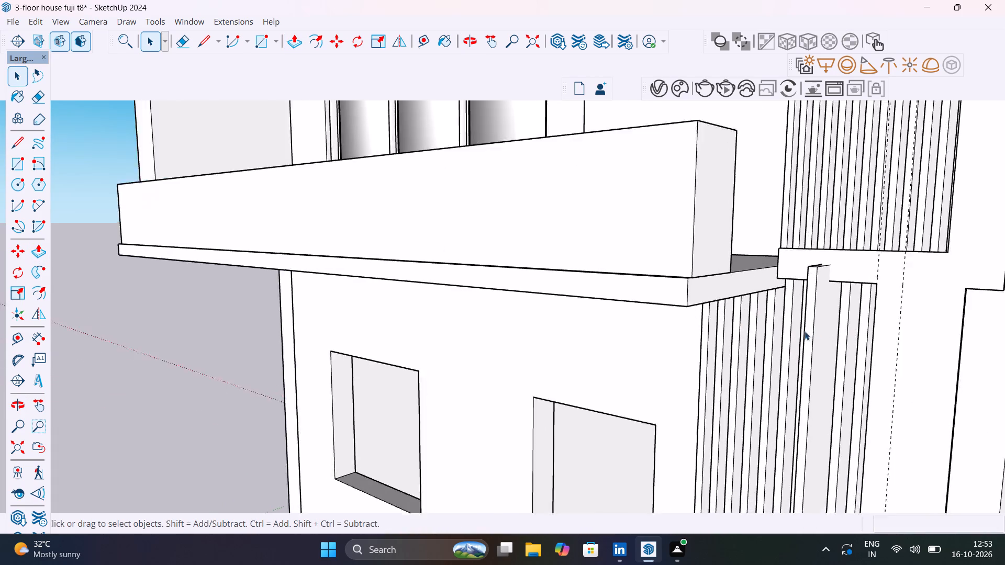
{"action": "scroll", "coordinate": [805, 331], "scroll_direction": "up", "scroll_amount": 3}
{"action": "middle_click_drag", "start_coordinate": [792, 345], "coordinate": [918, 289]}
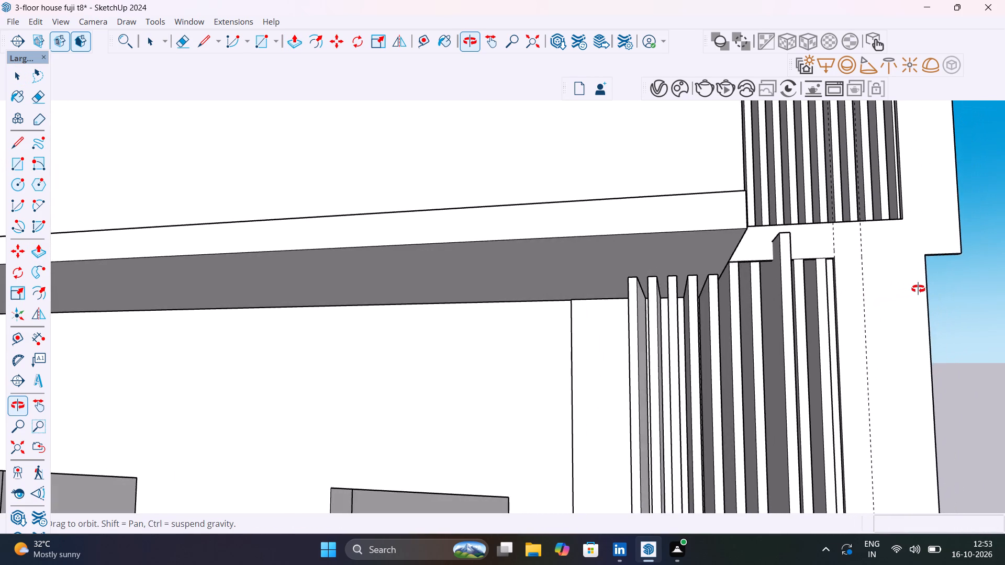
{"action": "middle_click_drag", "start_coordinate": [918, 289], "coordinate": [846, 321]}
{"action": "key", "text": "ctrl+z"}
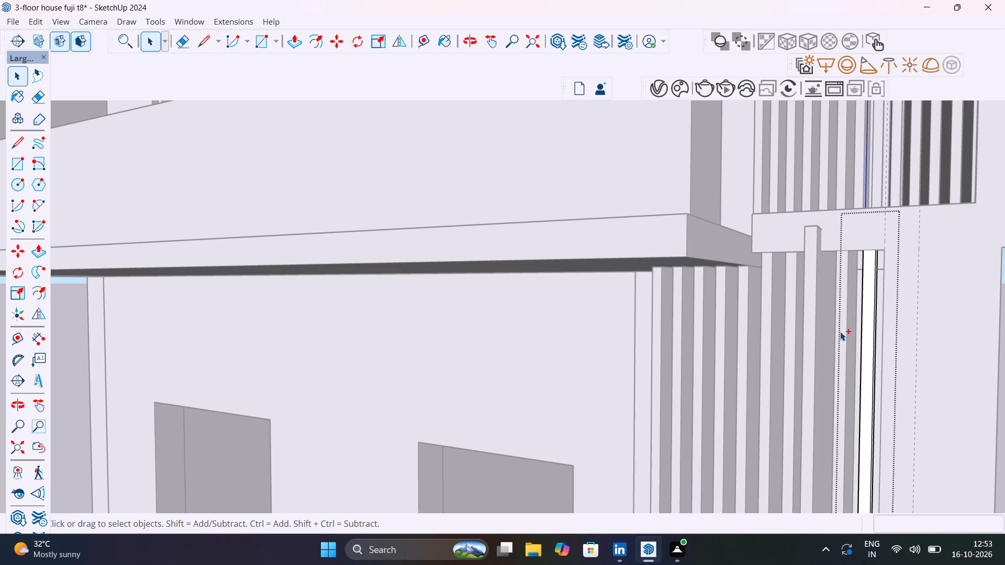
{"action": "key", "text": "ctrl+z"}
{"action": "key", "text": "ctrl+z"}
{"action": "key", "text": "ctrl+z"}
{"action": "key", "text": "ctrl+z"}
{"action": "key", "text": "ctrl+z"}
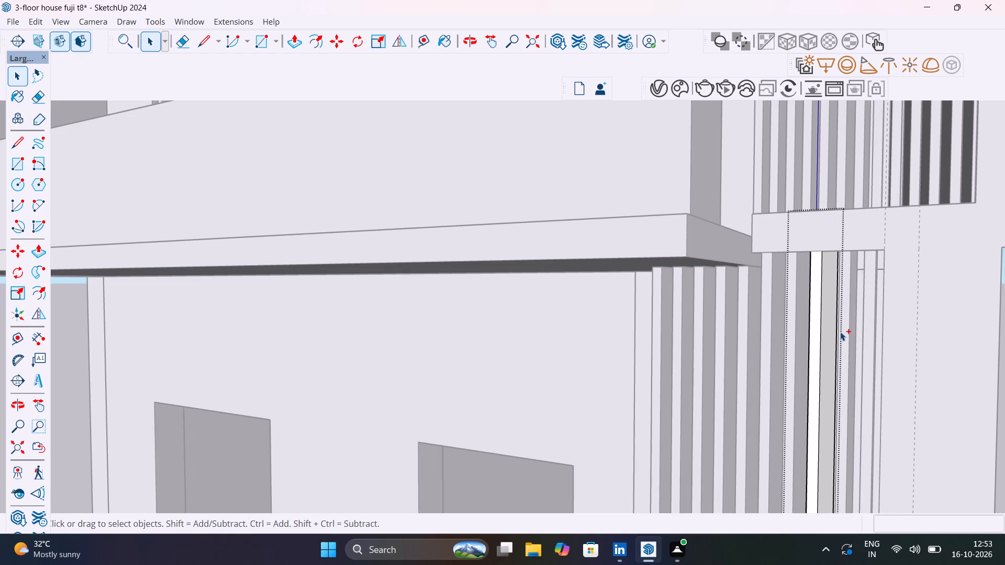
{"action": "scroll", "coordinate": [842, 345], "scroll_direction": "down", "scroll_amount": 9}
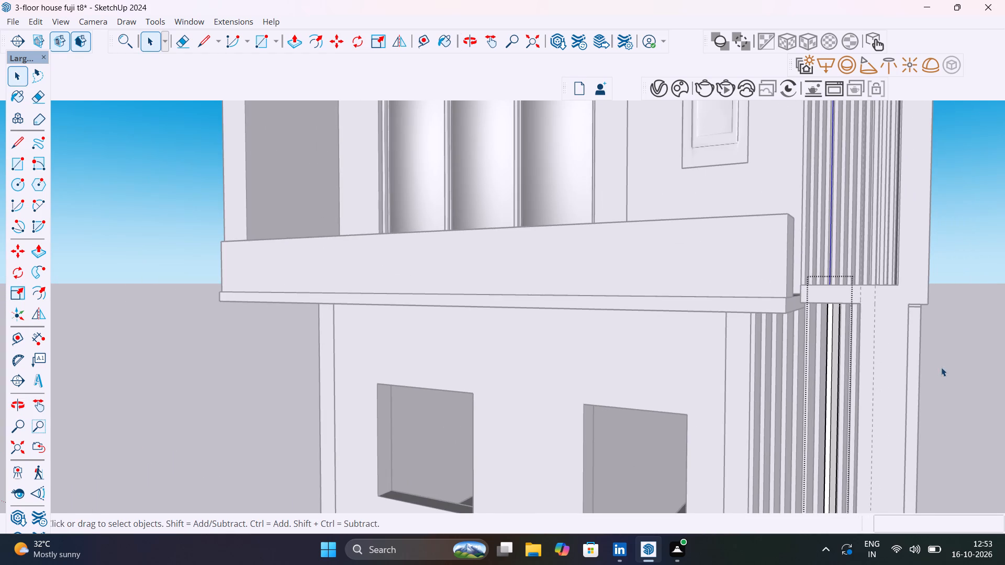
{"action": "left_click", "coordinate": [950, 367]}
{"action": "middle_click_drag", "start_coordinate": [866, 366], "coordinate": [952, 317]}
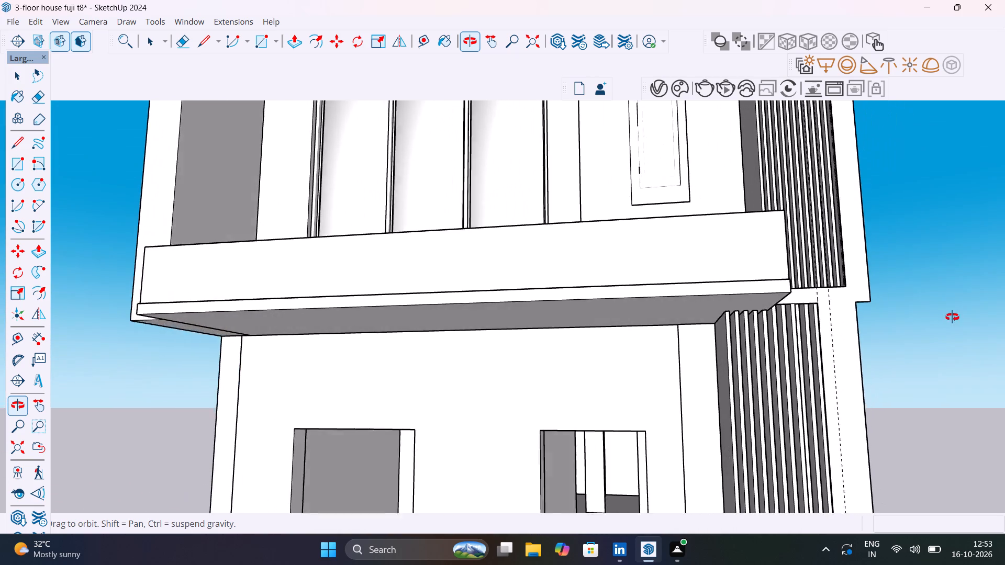
Select the still-recessed ground-floor slats nearest the post, under the tower frame, and make them into one component.
{"action": "middle_click_drag", "start_coordinate": [952, 317], "coordinate": [873, 438]}
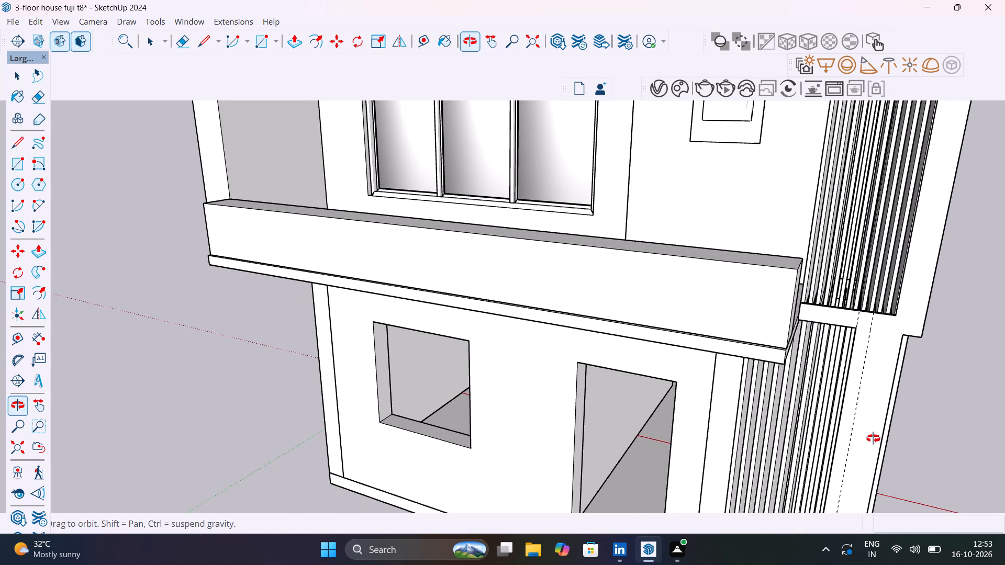
{"action": "middle_click_drag", "start_coordinate": [873, 438], "coordinate": [559, 347]}
{"action": "scroll", "coordinate": [867, 430], "scroll_direction": "down", "scroll_amount": 1, "text": "shift"}
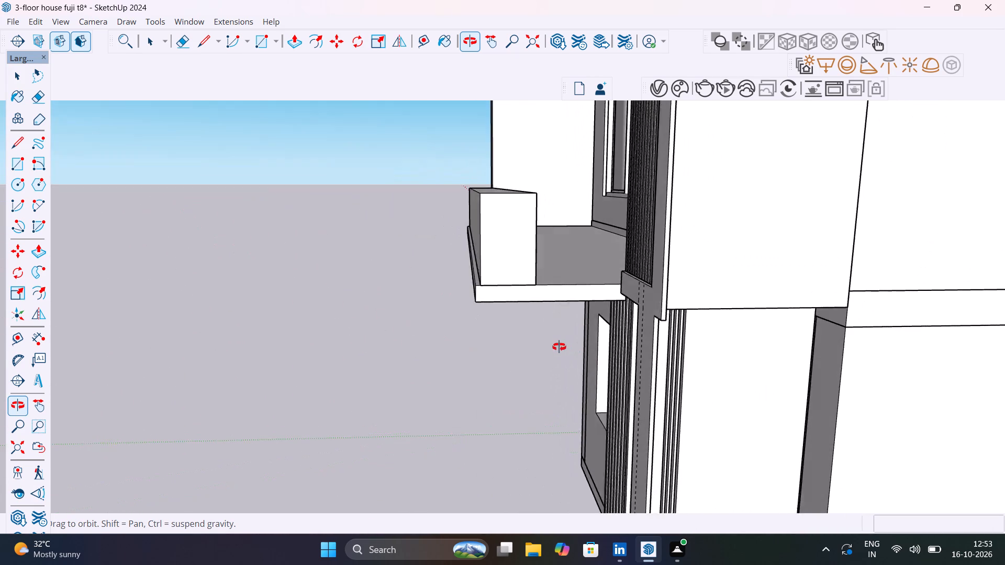
{"action": "middle_click_drag", "start_coordinate": [559, 347], "coordinate": [597, 333]}
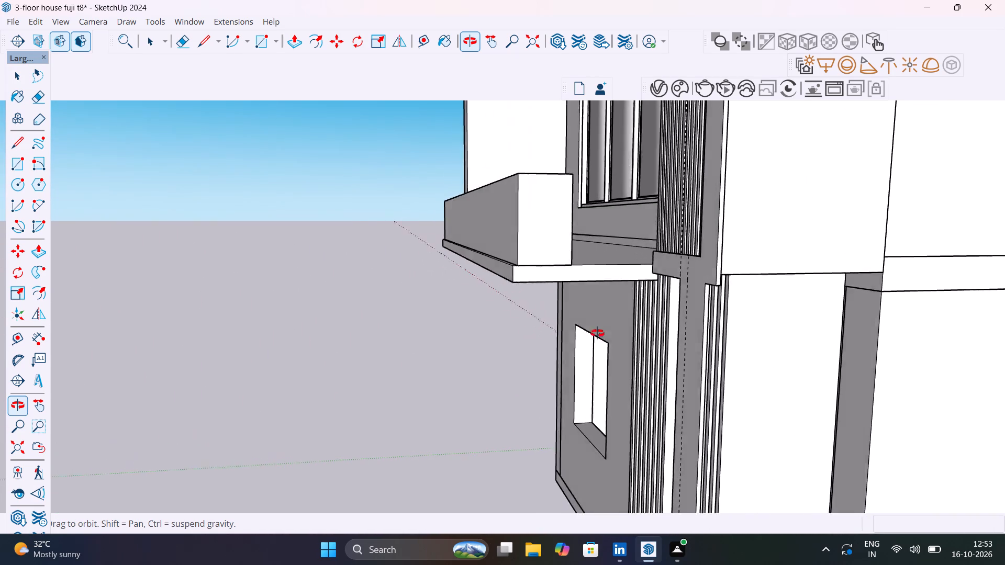
{"action": "middle_click_drag", "start_coordinate": [597, 333], "coordinate": [609, 333]}
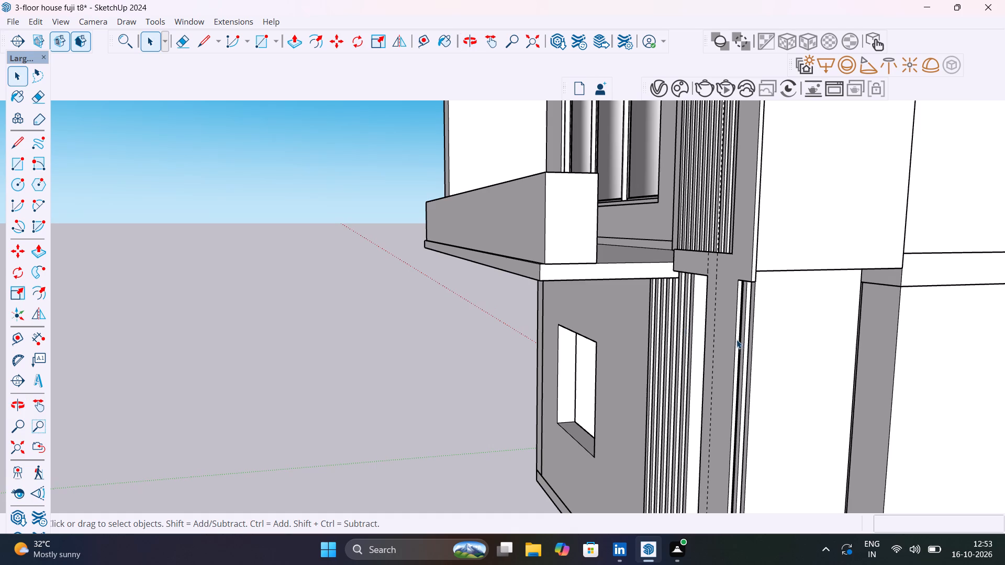
{"action": "scroll", "coordinate": [754, 349], "scroll_direction": "up", "scroll_amount": 13}
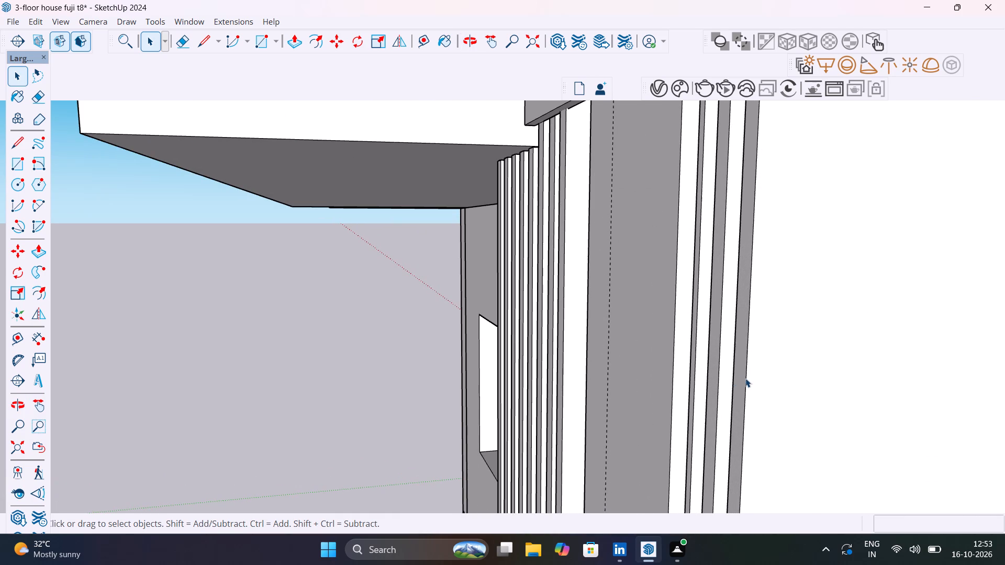
{"action": "left_click", "coordinate": [745, 378]}
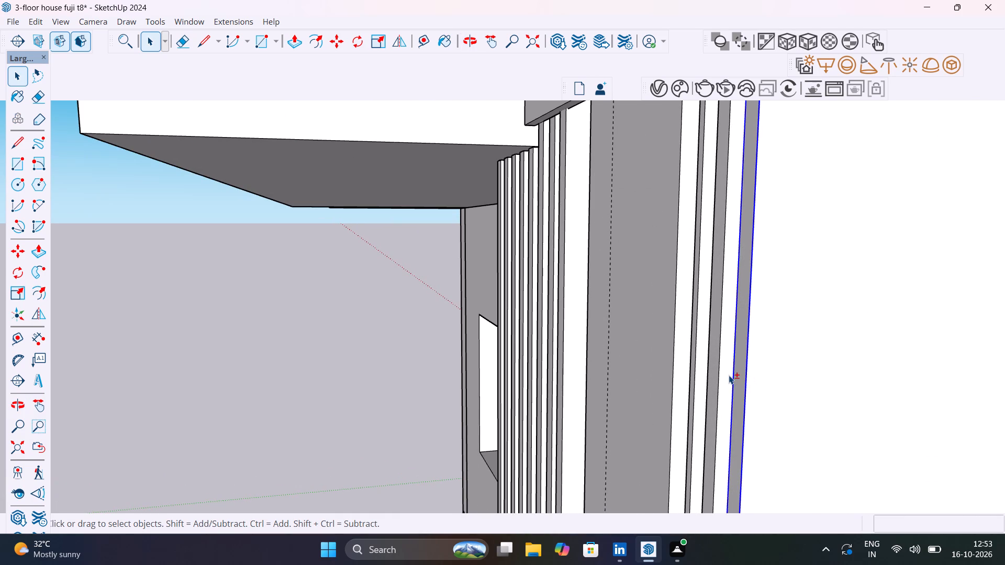
{"action": "left_click", "coordinate": [729, 375], "text": "shift"}
{"action": "scroll", "coordinate": [728, 378], "scroll_direction": "down", "scroll_amount": 5, "text": "shift"}
{"action": "middle_click_drag", "start_coordinate": [729, 378], "coordinate": [699, 391], "text": "shift"}
{"action": "scroll", "coordinate": [698, 383], "scroll_direction": "up", "scroll_amount": 2, "text": "shift"}
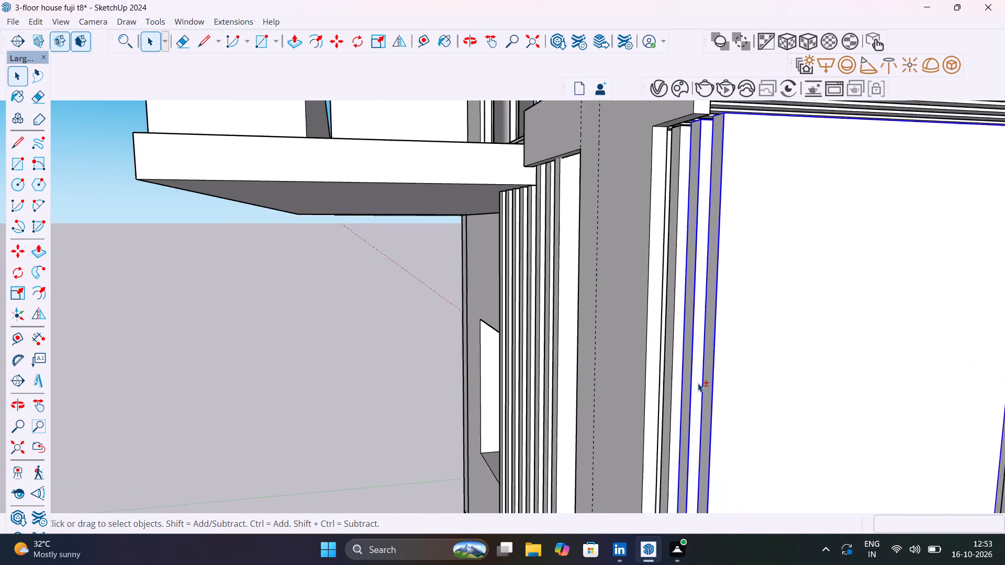
{"action": "scroll", "coordinate": [698, 383], "scroll_direction": "up", "scroll_amount": 10, "text": "shift"}
{"action": "left_click", "coordinate": [660, 388], "text": "shift"}
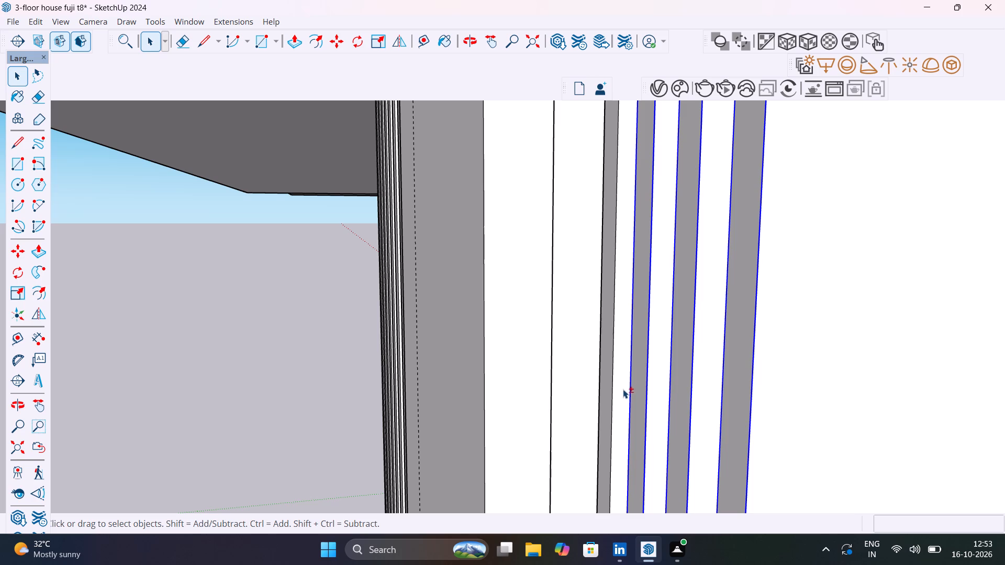
{"action": "left_click", "coordinate": [622, 390], "text": "shift"}
{"action": "scroll", "coordinate": [622, 391], "scroll_direction": "down", "scroll_amount": 10}
{"action": "middle_click_drag", "start_coordinate": [630, 394], "coordinate": [874, 424]}
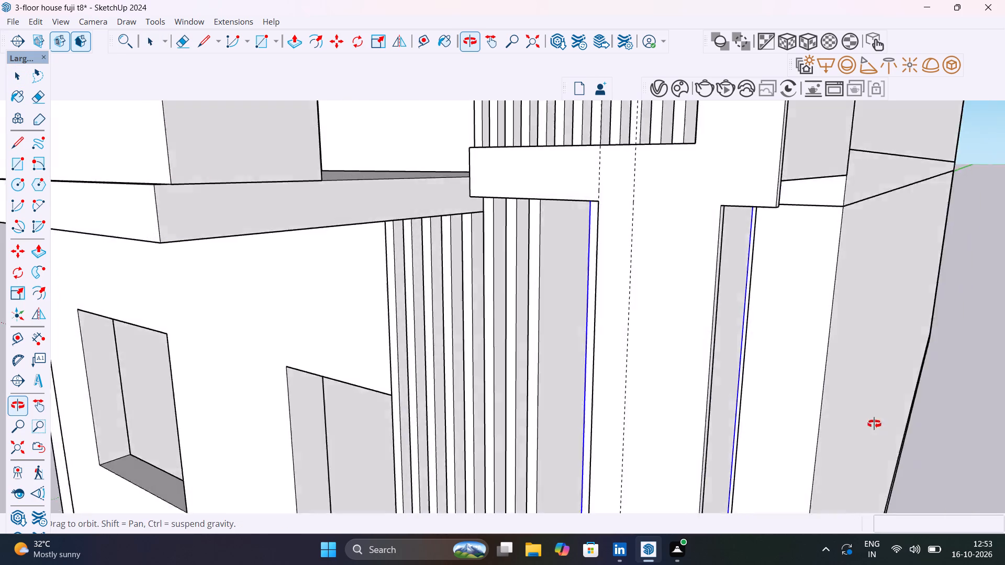
{"action": "middle_click_drag", "start_coordinate": [874, 424], "coordinate": [653, 402]}
{"action": "right_click", "coordinate": [653, 402]}
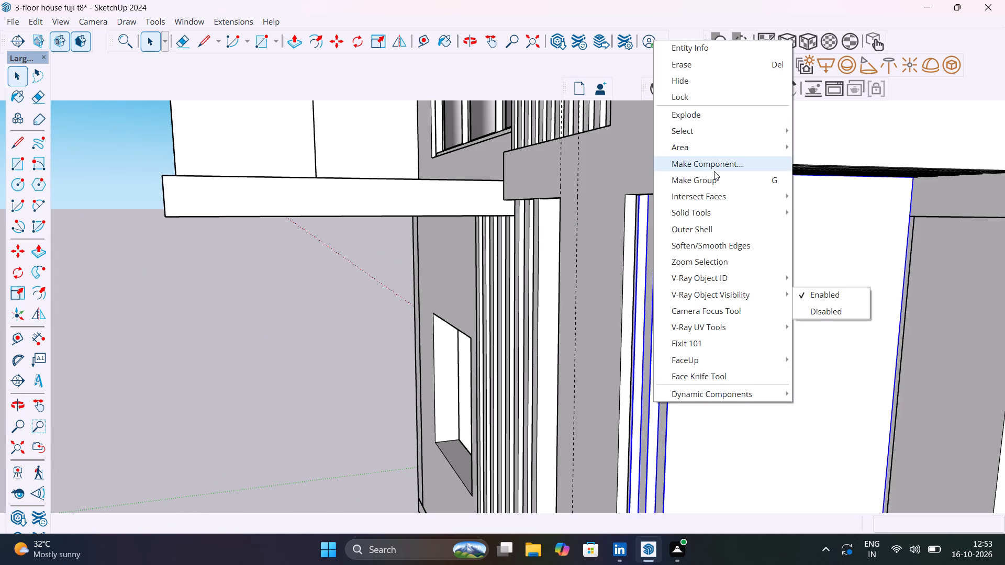
{"action": "left_click", "coordinate": [714, 171]}
{"action": "left_click", "coordinate": [511, 439]}
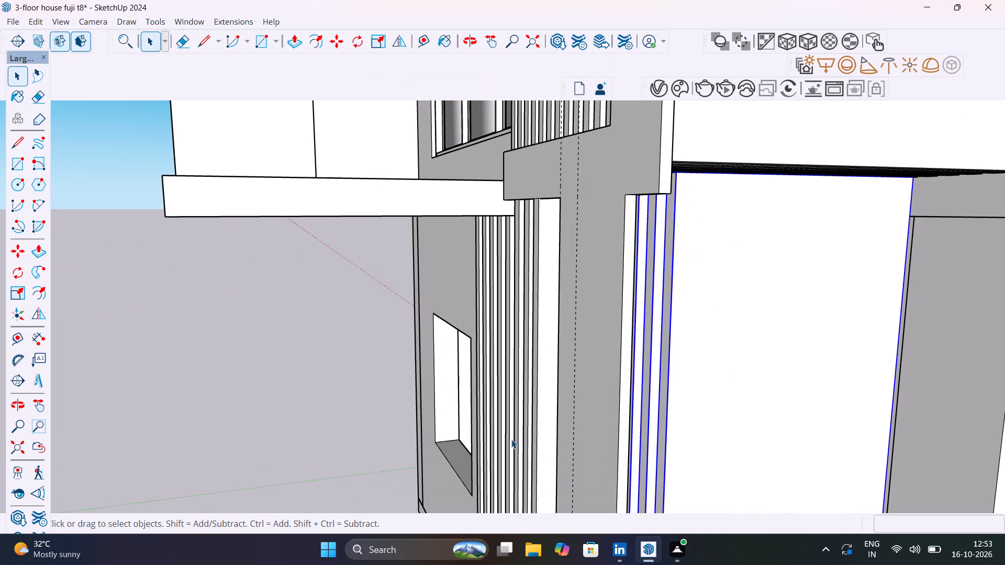
Inside the new component, push/pull the front face of the slat nearest the post forward about 6 9/16" to the post, and close the component.
{"action": "double_click", "coordinate": [664, 441]}
{"action": "left_click", "coordinate": [664, 441]}
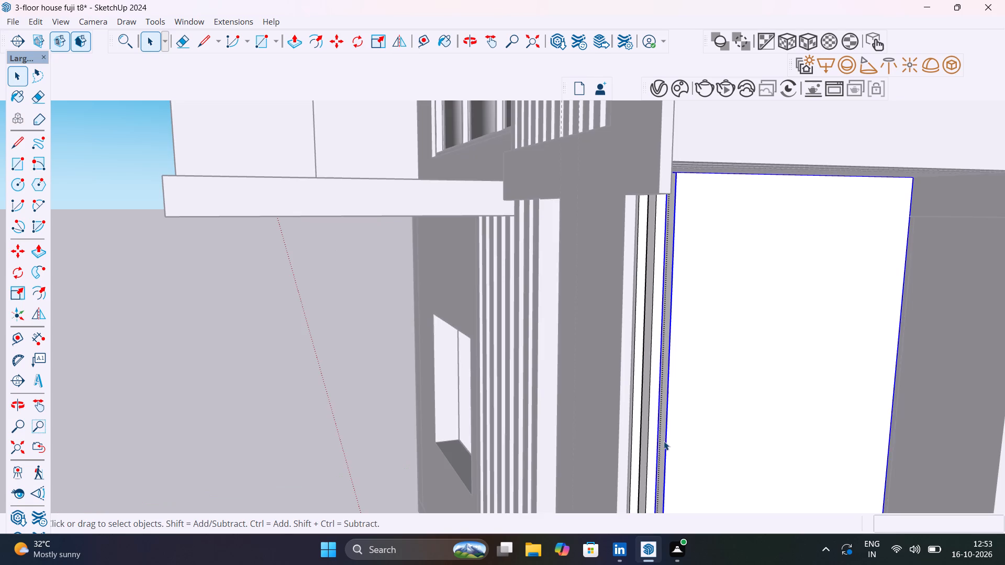
{"action": "left_click", "coordinate": [663, 446]}
{"action": "scroll", "coordinate": [663, 446], "scroll_direction": "up", "scroll_amount": 8}
{"action": "left_click", "coordinate": [663, 447]}
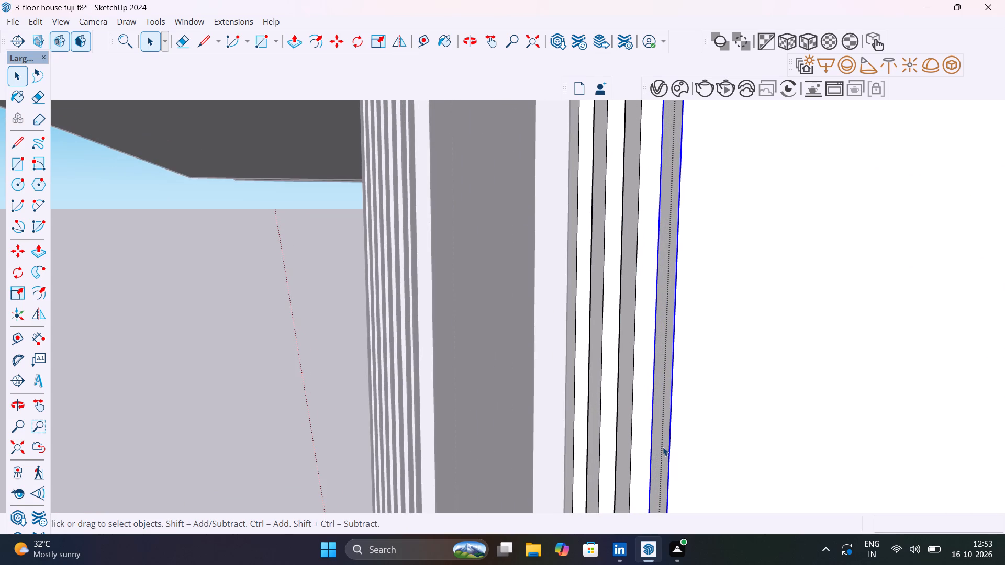
{"action": "left_click", "coordinate": [655, 451]}
{"action": "triple_click", "coordinate": [660, 453]}
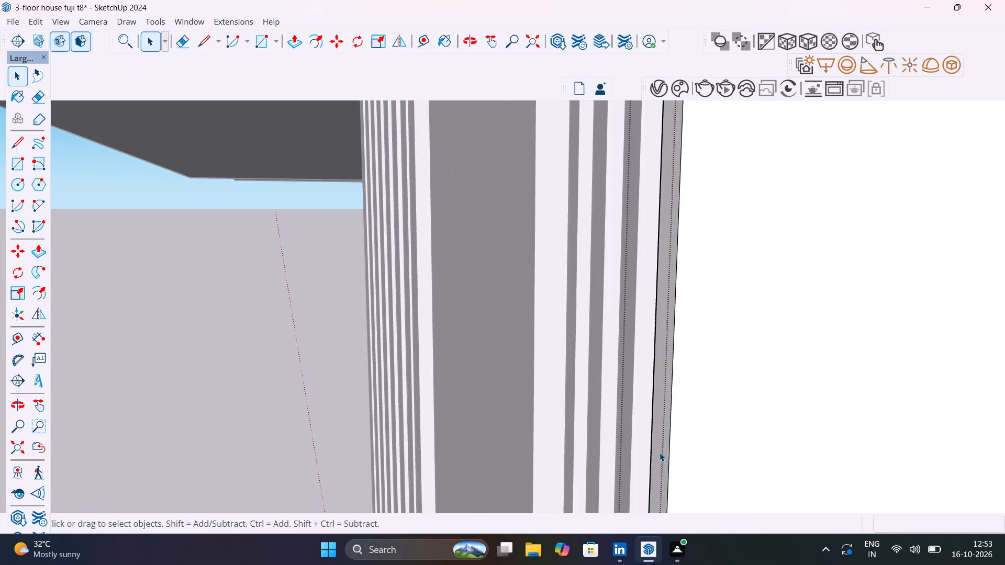
{"action": "left_click", "coordinate": [660, 453]}
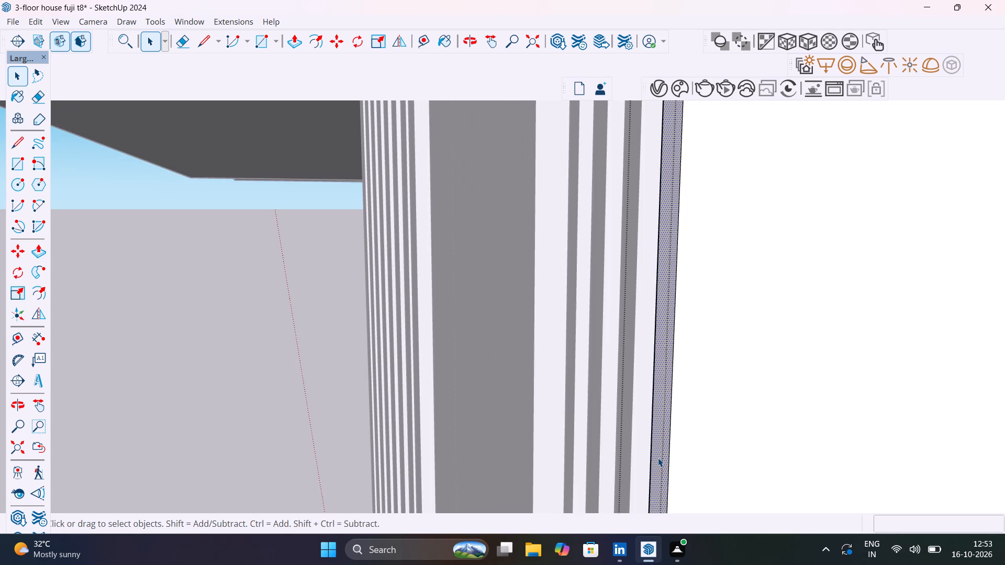
{"action": "key", "text": "p"}
{"action": "left_click", "coordinate": [658, 458]}
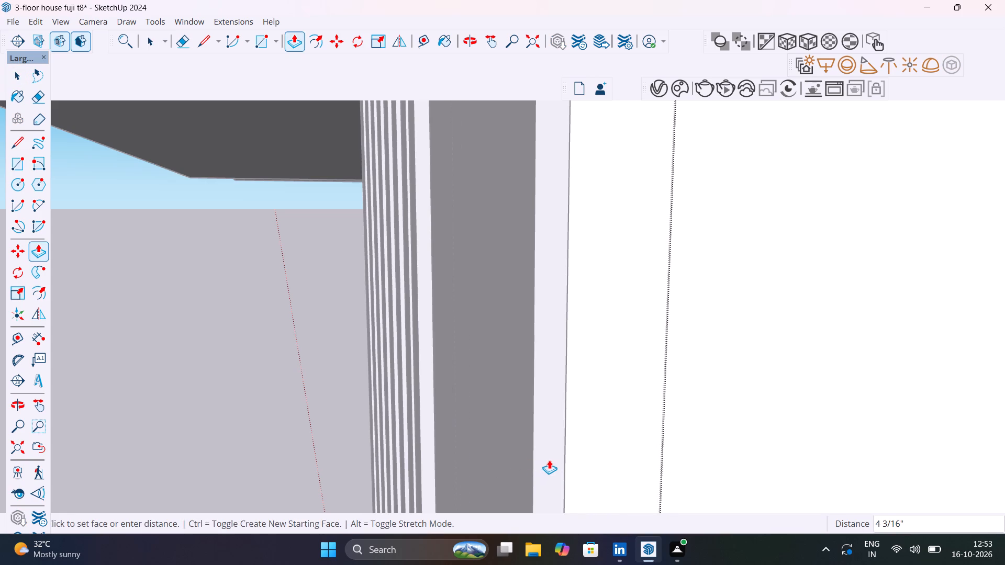
{"action": "scroll", "coordinate": [549, 459], "scroll_direction": "down", "scroll_amount": 19}
{"action": "middle_click_drag", "start_coordinate": [553, 455], "coordinate": [518, 444]}
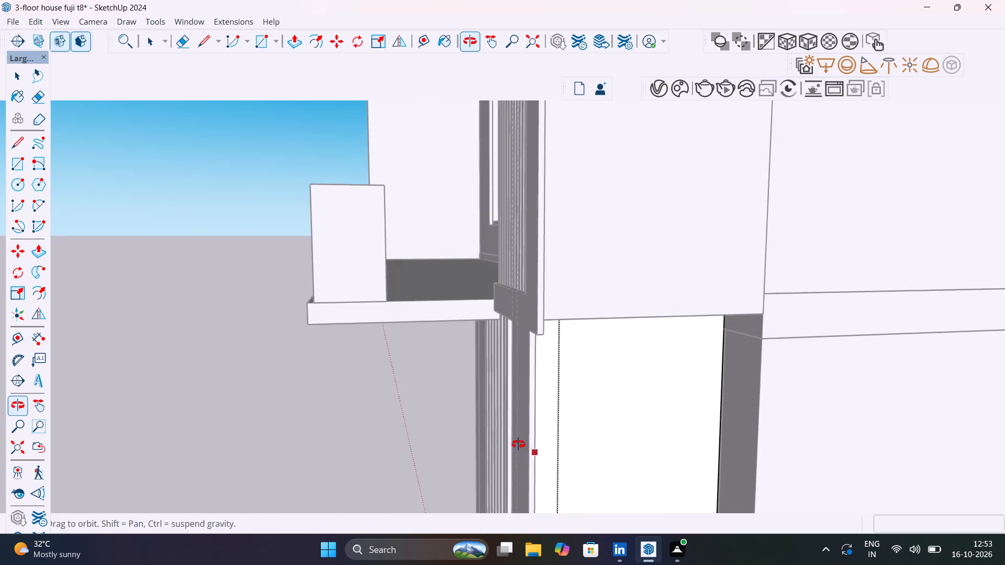
{"action": "middle_click_drag", "start_coordinate": [518, 444], "coordinate": [477, 444]}
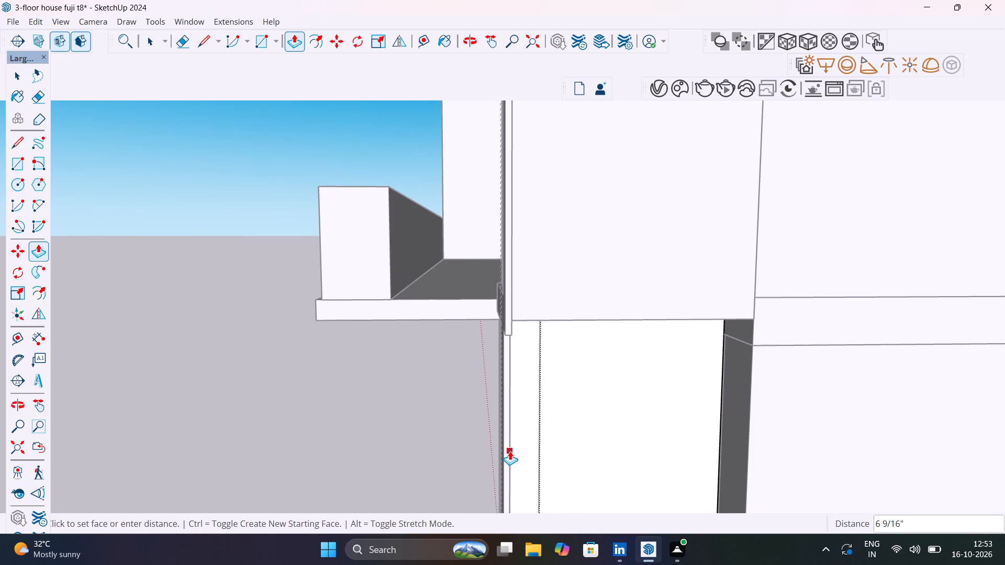
{"action": "left_click", "coordinate": [510, 451]}
{"action": "key", "text": "space"}
{"action": "left_click", "coordinate": [471, 447]}
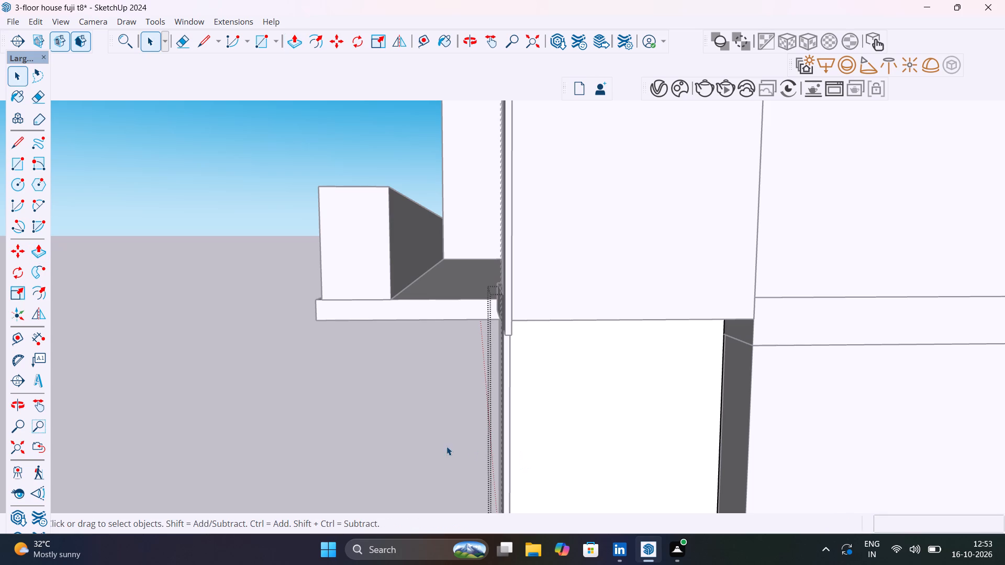
{"action": "middle_click_drag", "start_coordinate": [446, 445], "coordinate": [602, 446]}
{"action": "scroll", "coordinate": [523, 446], "scroll_direction": "down", "scroll_amount": 1}
{"action": "left_click", "coordinate": [812, 415]}
Examine the ground-floor slats' fronts and tops beneath the tower frame from the front and below.
{"action": "scroll", "coordinate": [812, 415], "scroll_direction": "up", "scroll_amount": 1}
{"action": "scroll", "coordinate": [812, 415], "scroll_direction": "down", "scroll_amount": 6}
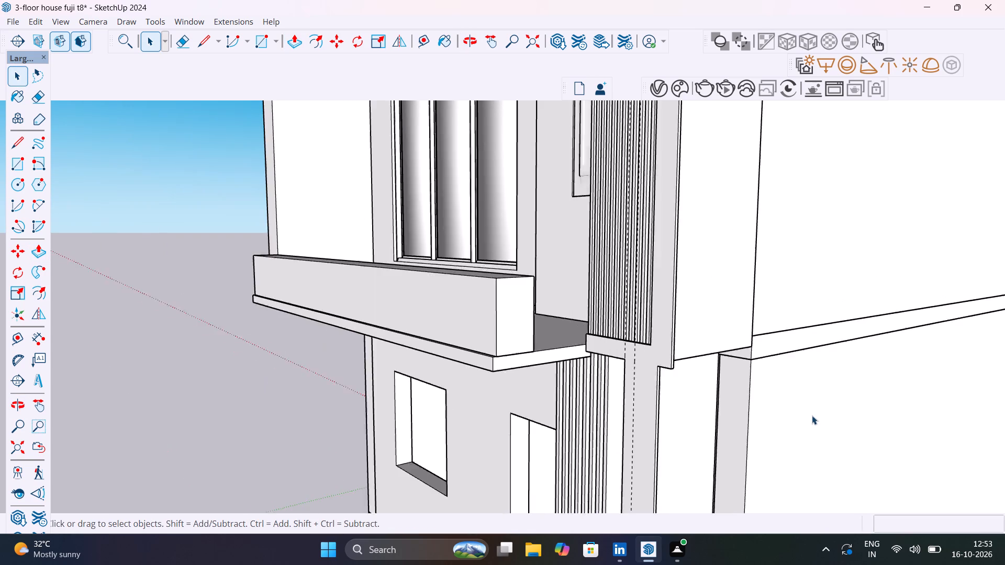
{"action": "middle_click_drag", "start_coordinate": [746, 426], "coordinate": [951, 419]}
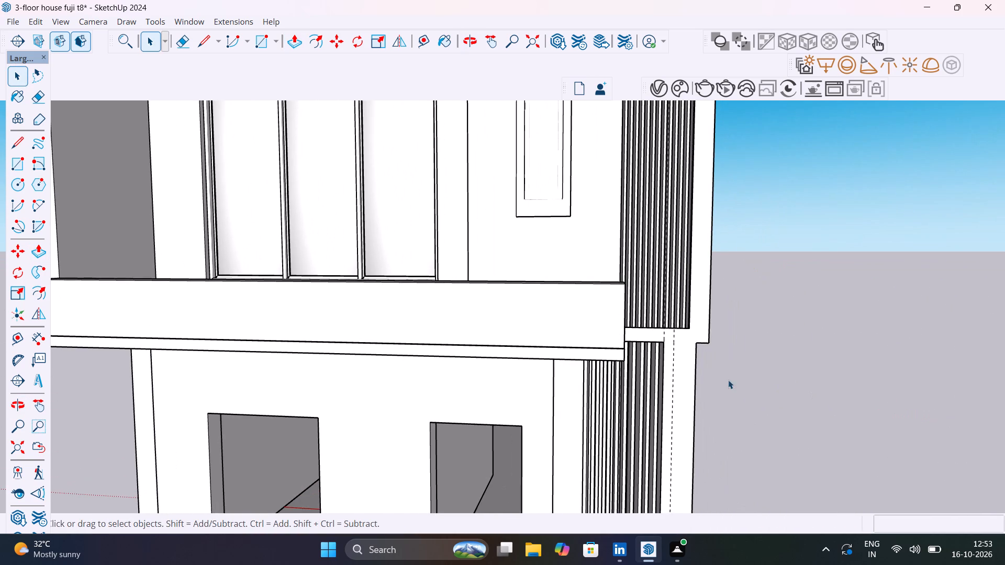
{"action": "scroll", "coordinate": [653, 351], "scroll_direction": "up", "scroll_amount": 7}
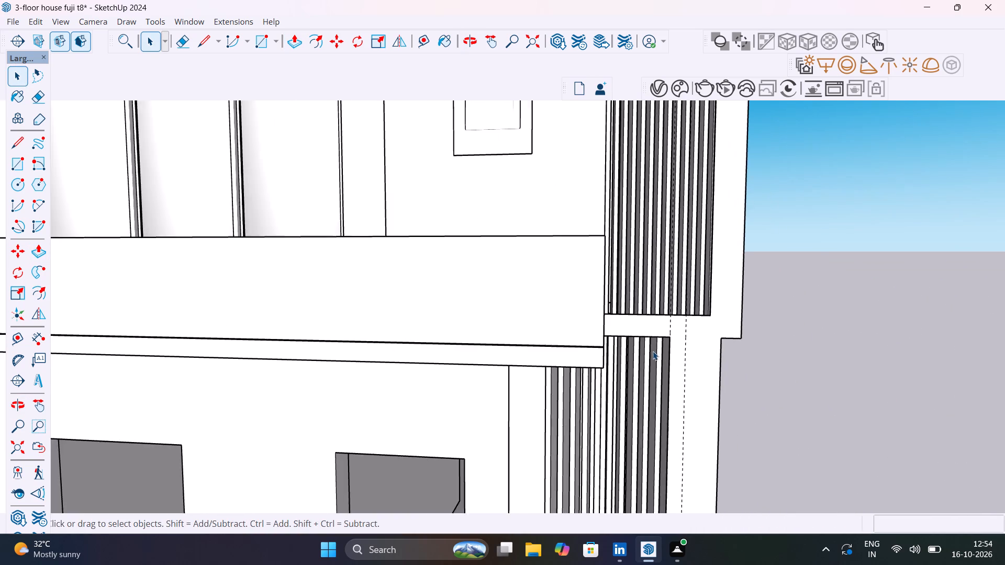
{"action": "scroll", "coordinate": [653, 351], "scroll_direction": "up", "scroll_amount": 3}
{"action": "middle_click_drag", "start_coordinate": [661, 371], "coordinate": [843, 336]}
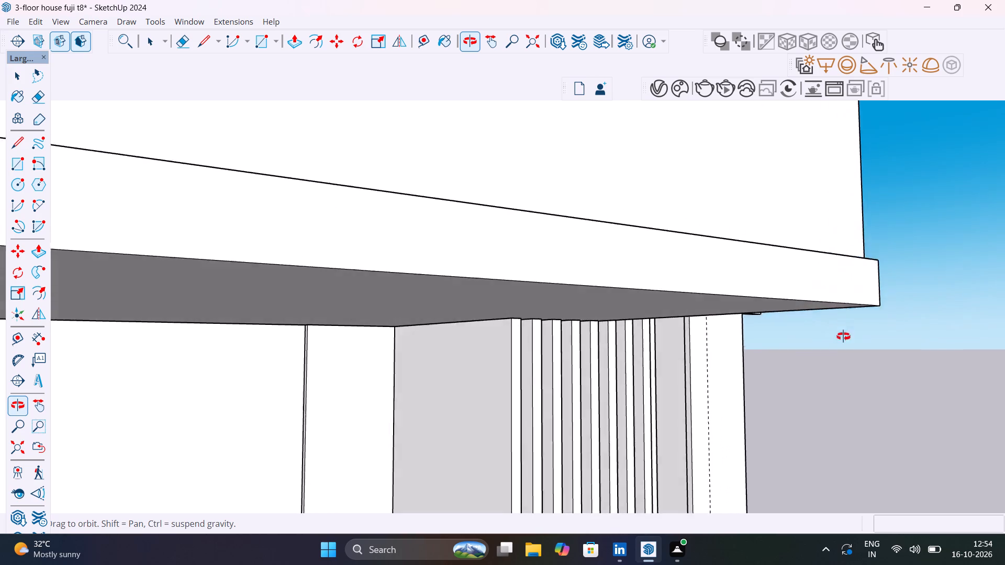
{"action": "middle_click_drag", "start_coordinate": [843, 336], "coordinate": [703, 342]}
{"action": "scroll", "coordinate": [637, 353], "scroll_direction": "up", "scroll_amount": 9}
{"action": "scroll", "coordinate": [755, 360], "scroll_direction": "up", "scroll_amount": 4}
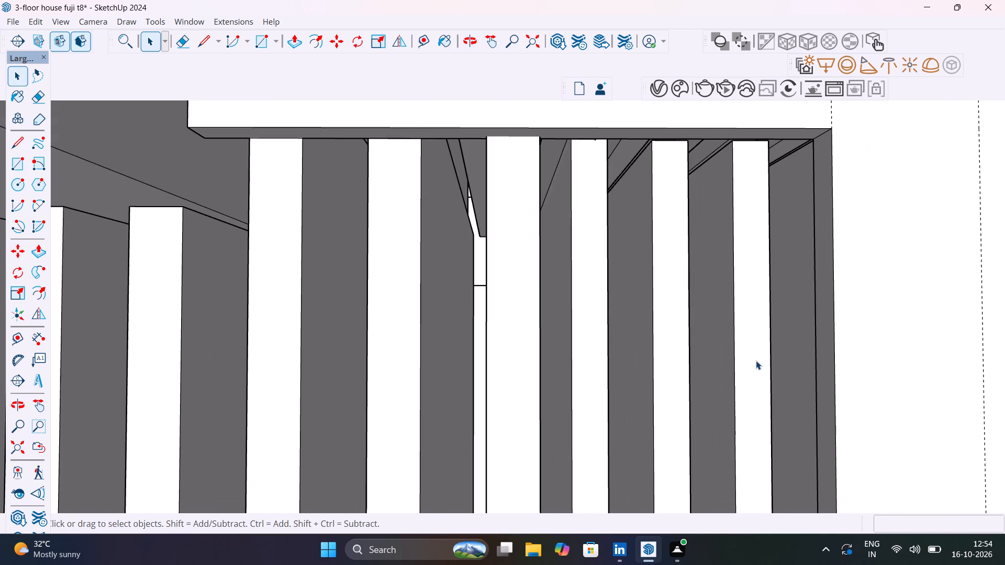
{"action": "middle_click_drag", "start_coordinate": [795, 377], "coordinate": [888, 398]}
{"action": "scroll", "coordinate": [797, 379], "scroll_direction": "down", "scroll_amount": 1}
{"action": "scroll", "coordinate": [852, 362], "scroll_direction": "down", "scroll_amount": 18}
{"action": "left_click", "coordinate": [19, 450]}
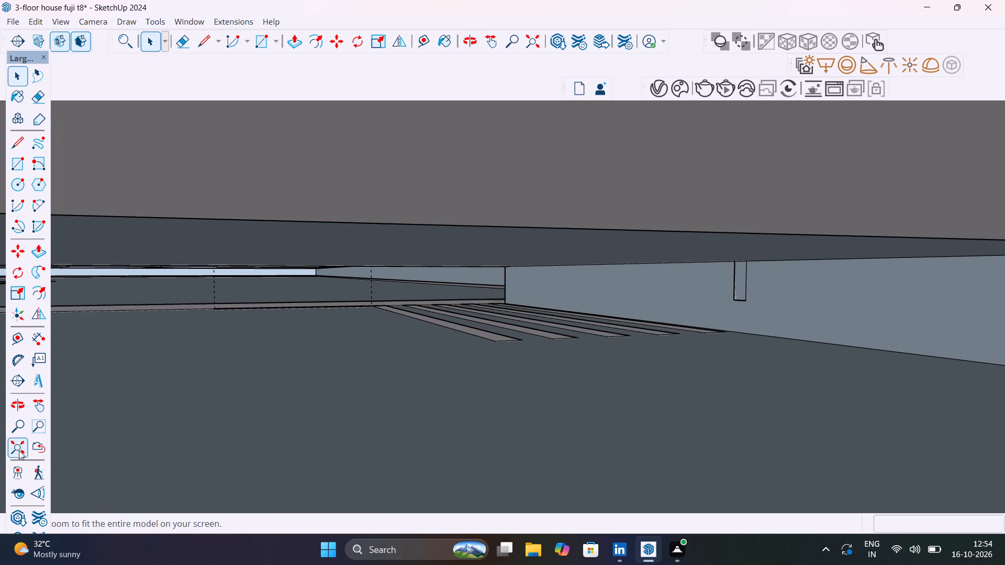
Open the component of recessed ground-floor slats and push/pull the front face of the one farthest from the post forward 6 9/16".
{"action": "scroll", "coordinate": [584, 419], "scroll_direction": "up", "scroll_amount": 10}
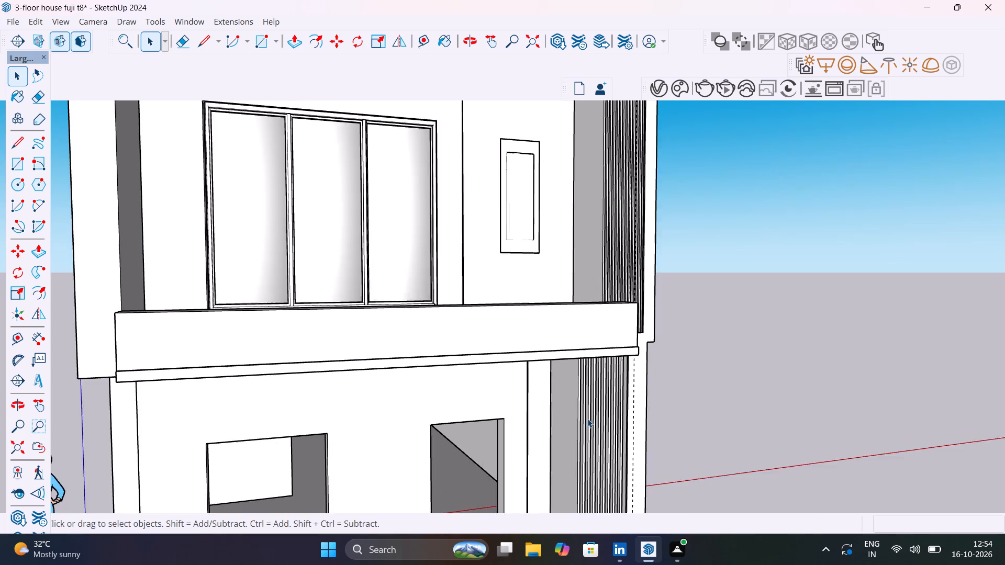
{"action": "scroll", "coordinate": [587, 419], "scroll_direction": "up", "scroll_amount": 5}
{"action": "middle_click_drag", "start_coordinate": [643, 412], "coordinate": [498, 397]}
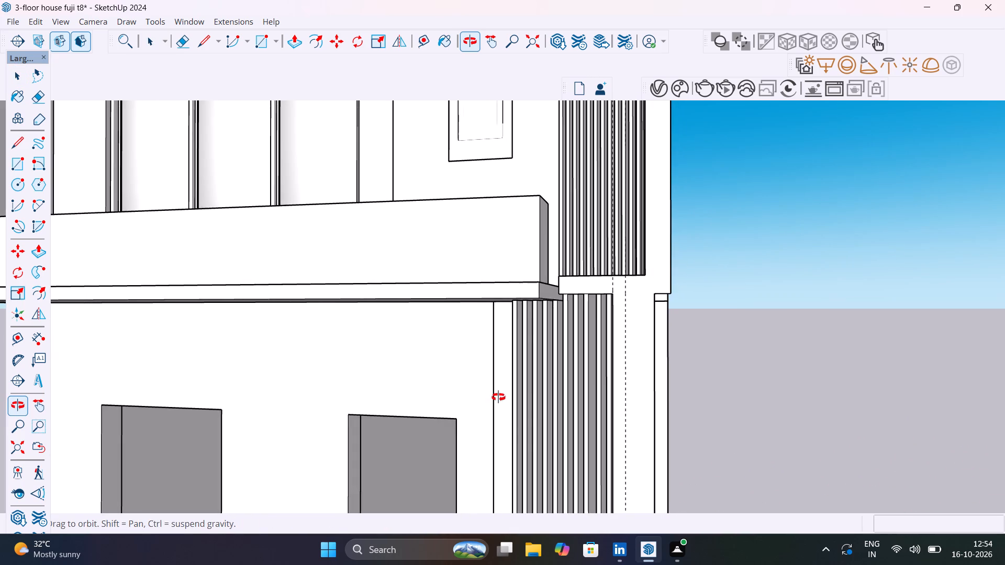
{"action": "middle_click_drag", "start_coordinate": [498, 397], "coordinate": [282, 448]}
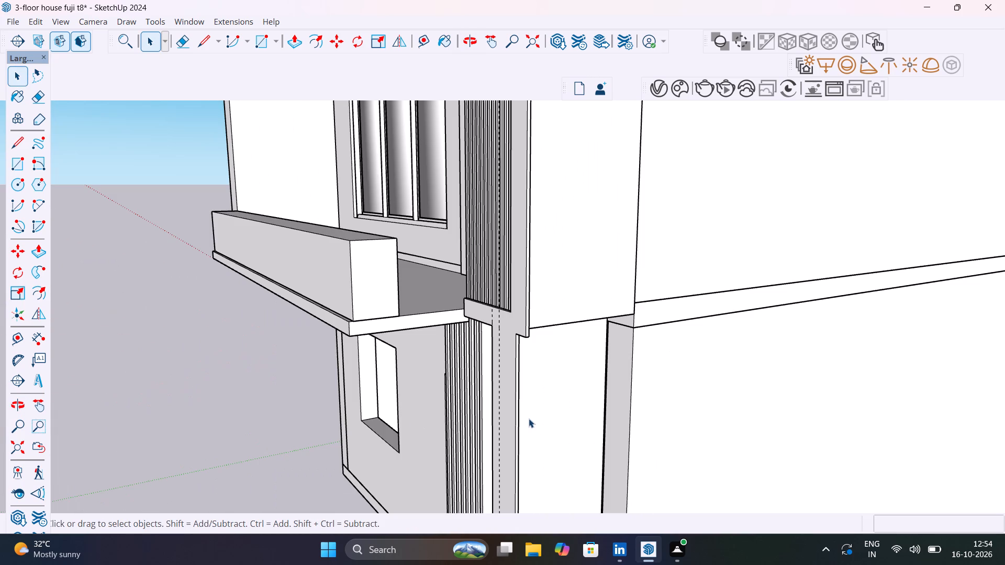
{"action": "scroll", "coordinate": [578, 419], "scroll_direction": "up", "scroll_amount": 2}
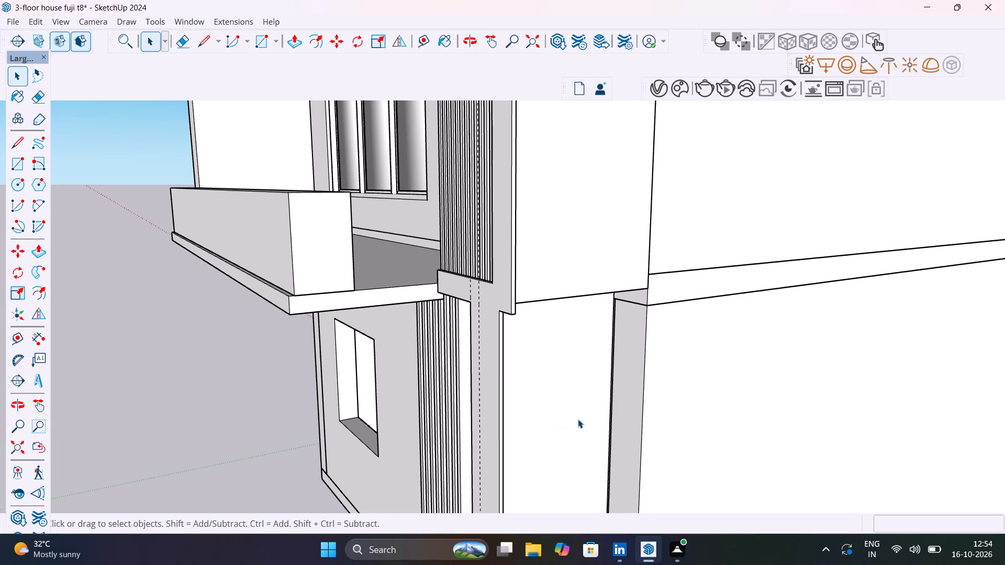
{"action": "scroll", "coordinate": [499, 371], "scroll_direction": "up", "scroll_amount": 7}
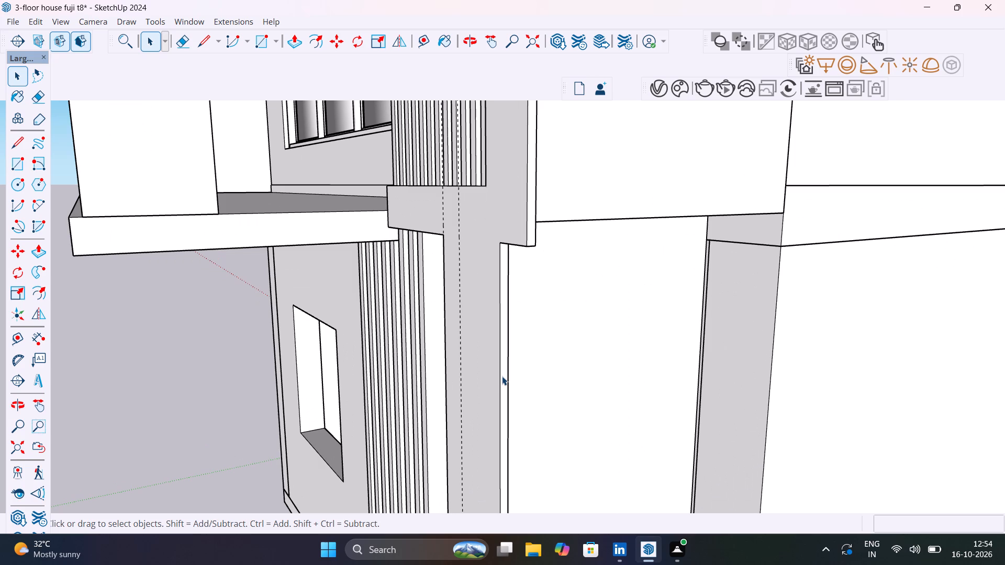
{"action": "scroll", "coordinate": [485, 369], "scroll_direction": "up", "scroll_amount": 4}
{"action": "middle_click_drag", "start_coordinate": [487, 370], "coordinate": [510, 370]}
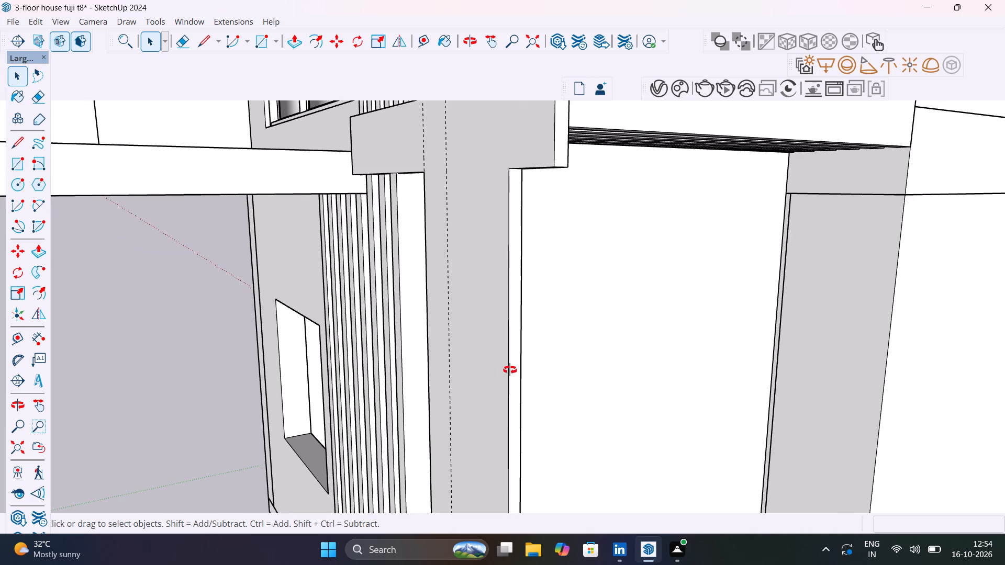
{"action": "middle_click_drag", "start_coordinate": [510, 370], "coordinate": [784, 370]}
{"action": "scroll", "coordinate": [534, 320], "scroll_direction": "up", "scroll_amount": 4}
{"action": "left_click", "coordinate": [482, 337]}
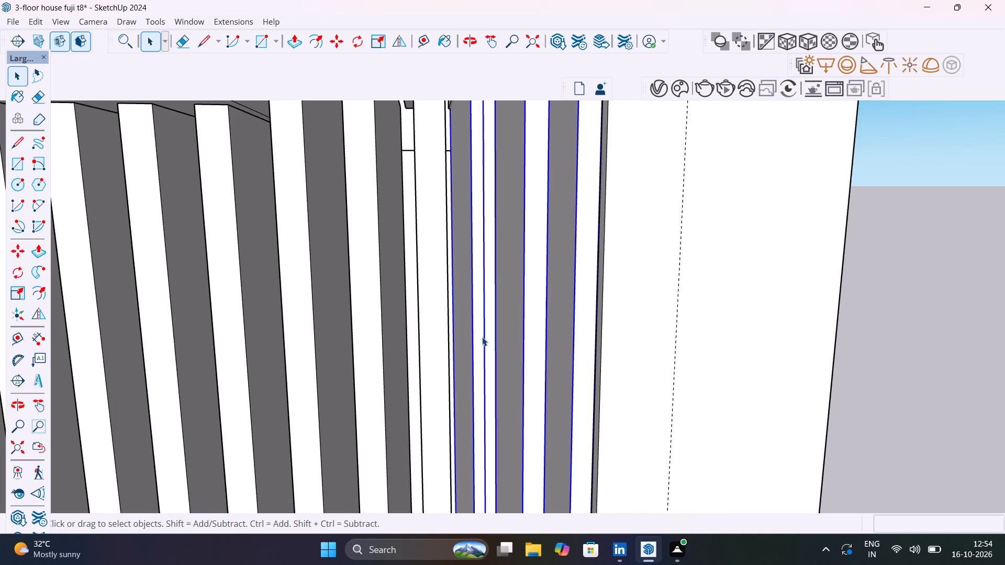
{"action": "double_click", "coordinate": [479, 344]}
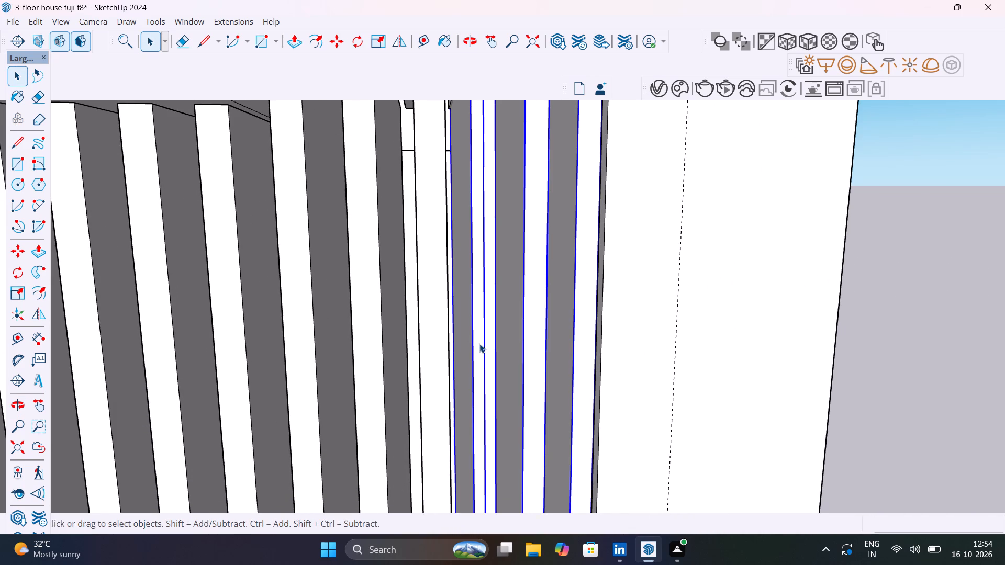
{"action": "left_click", "coordinate": [479, 344]}
{"action": "left_click", "coordinate": [483, 348]}
{"action": "left_click", "coordinate": [484, 351]}
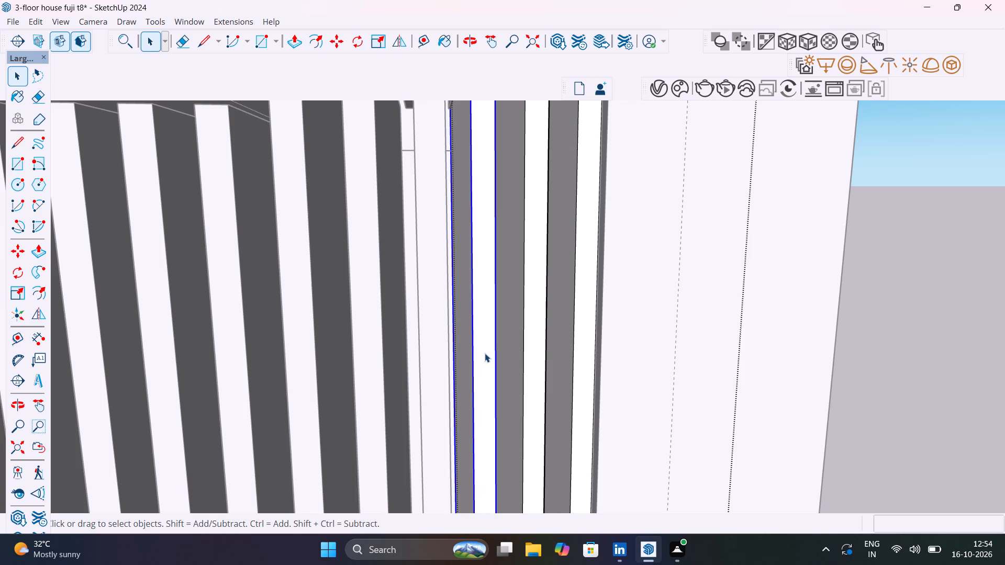
{"action": "left_click", "coordinate": [485, 353]}
{"action": "left_click", "coordinate": [485, 353]}
{"action": "triple_click", "coordinate": [485, 353]}
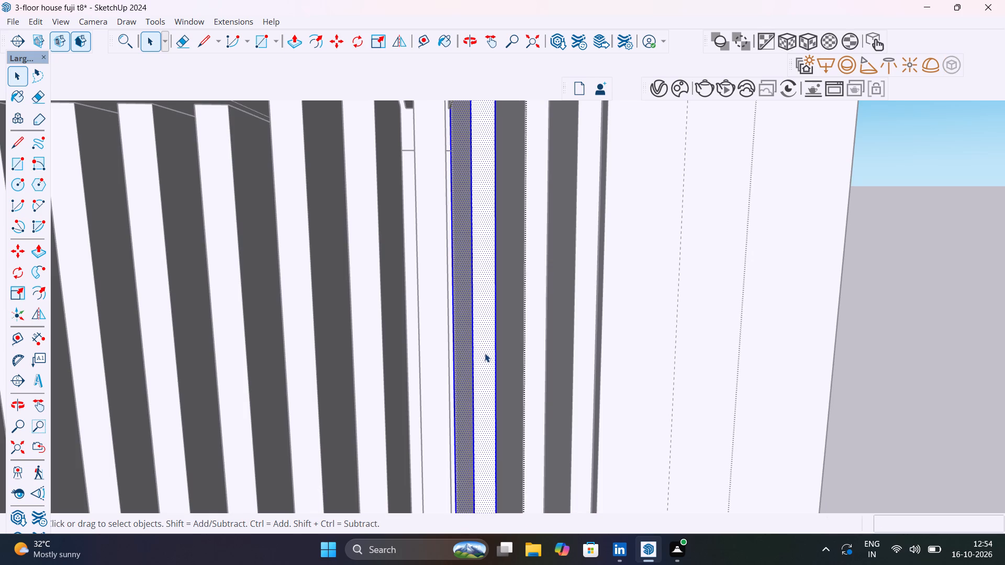
{"action": "key", "text": "p"}
{"action": "left_click", "coordinate": [485, 353]}
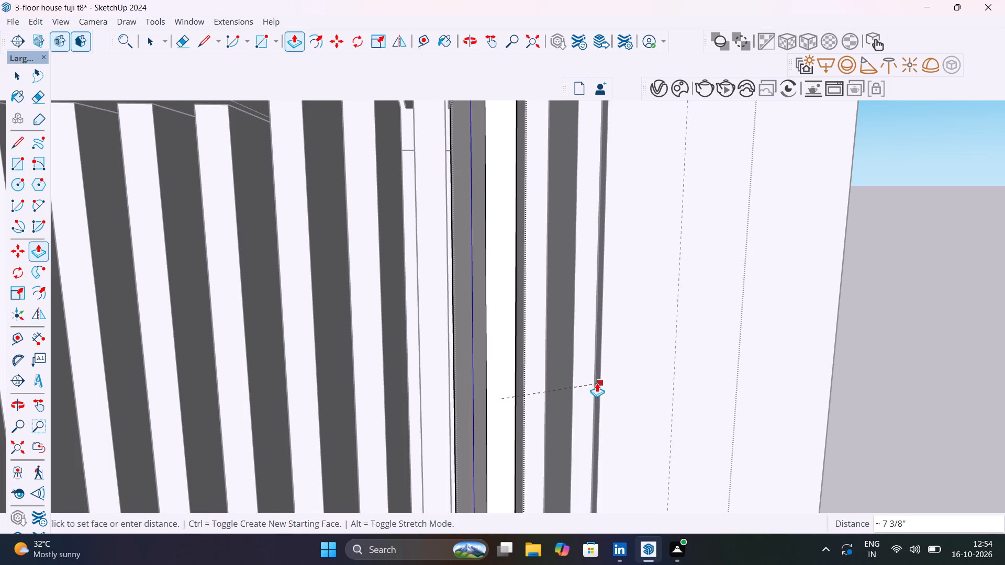
{"action": "scroll", "coordinate": [597, 383], "scroll_direction": "up", "scroll_amount": 9}
{"action": "left_click", "coordinate": [589, 387]}
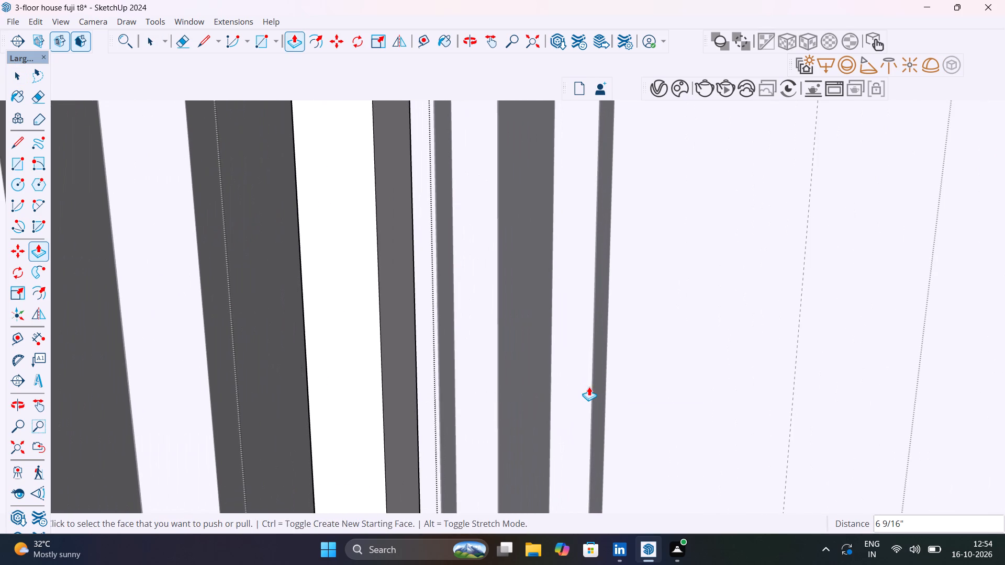
{"action": "key", "text": "space"}
{"action": "scroll", "coordinate": [610, 388], "scroll_direction": "down", "scroll_amount": 18}
{"action": "left_click", "coordinate": [790, 361]}
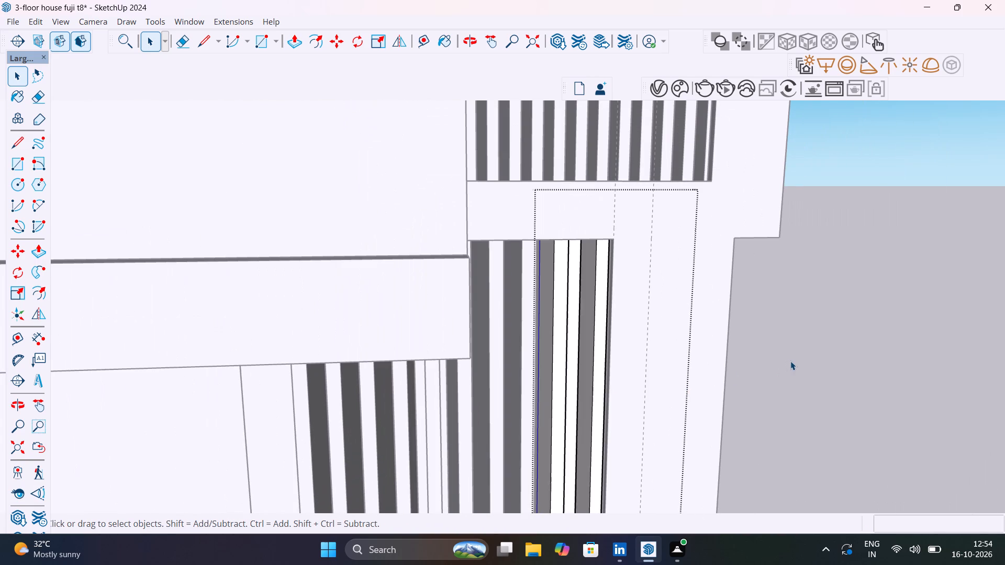
Push/pull the front face of the next recessed slat toward the post forward 6 11/16" and leave that slat.
{"action": "scroll", "coordinate": [586, 351], "scroll_direction": "up", "scroll_amount": 8}
{"action": "middle_click_drag", "start_coordinate": [535, 385], "coordinate": [542, 389]}
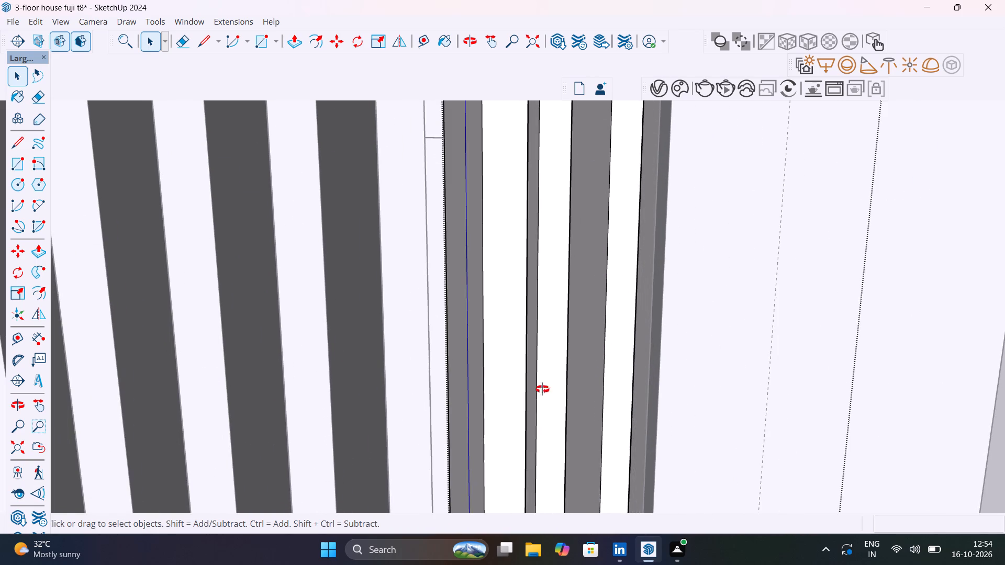
{"action": "middle_click_drag", "start_coordinate": [542, 389], "coordinate": [551, 404]}
{"action": "scroll", "coordinate": [637, 395], "scroll_direction": "up", "scroll_amount": 3}
{"action": "middle_click_drag", "start_coordinate": [633, 394], "coordinate": [589, 397]}
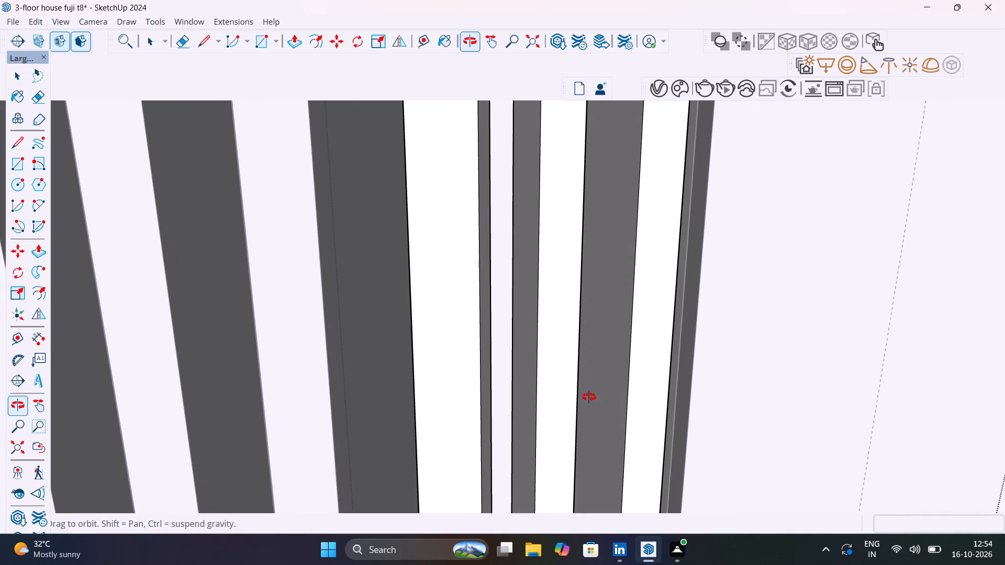
{"action": "middle_click_drag", "start_coordinate": [589, 397], "coordinate": [589, 401]}
{"action": "left_click", "coordinate": [560, 421]}
{"action": "triple_click", "coordinate": [560, 421]}
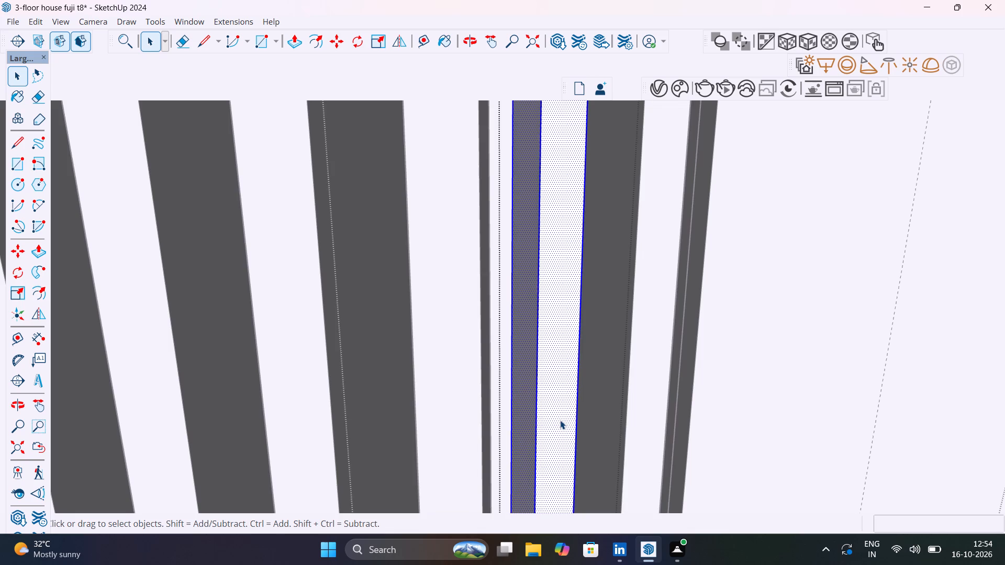
{"action": "left_click", "coordinate": [560, 420]}
{"action": "left_click", "coordinate": [560, 420]}
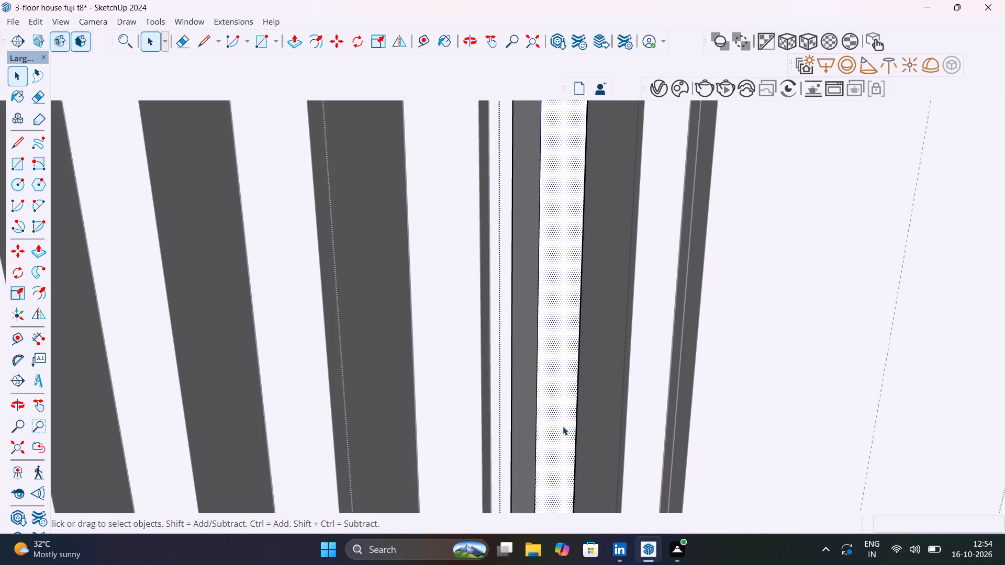
{"action": "key", "text": "p"}
{"action": "left_click", "coordinate": [563, 426]}
{"action": "left_click", "coordinate": [337, 466]}
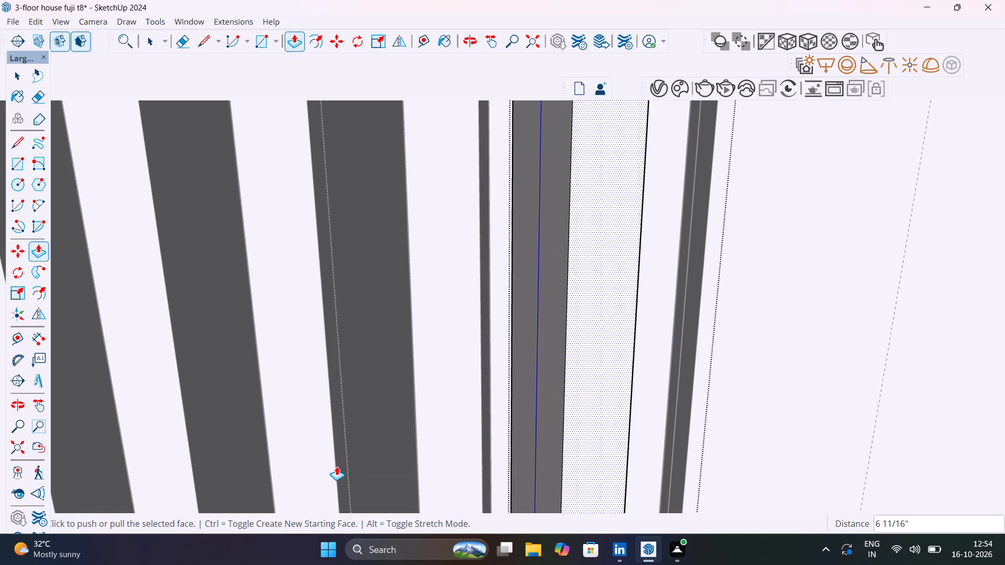
{"action": "key", "text": "space"}
{"action": "scroll", "coordinate": [456, 459], "scroll_direction": "down", "scroll_amount": 5}
{"action": "middle_click_drag", "start_coordinate": [498, 461], "coordinate": [508, 461]}
{"action": "scroll", "coordinate": [508, 461], "scroll_direction": "down", "scroll_amount": 1}
{"action": "scroll", "coordinate": [508, 461], "scroll_direction": "up", "scroll_amount": 1}
{"action": "scroll", "coordinate": [883, 433], "scroll_direction": "down", "scroll_amount": 4}
{"action": "left_click", "coordinate": [979, 446]}
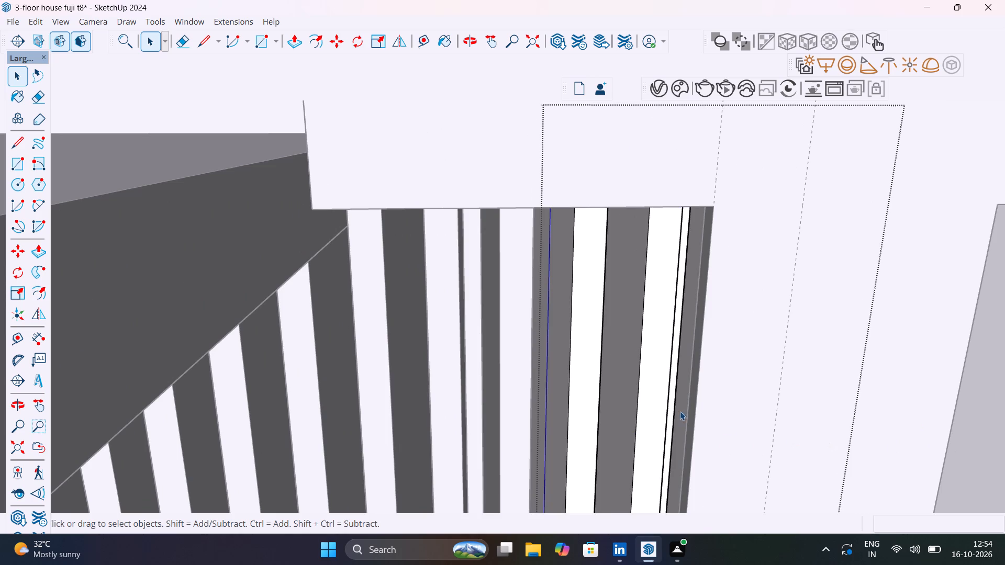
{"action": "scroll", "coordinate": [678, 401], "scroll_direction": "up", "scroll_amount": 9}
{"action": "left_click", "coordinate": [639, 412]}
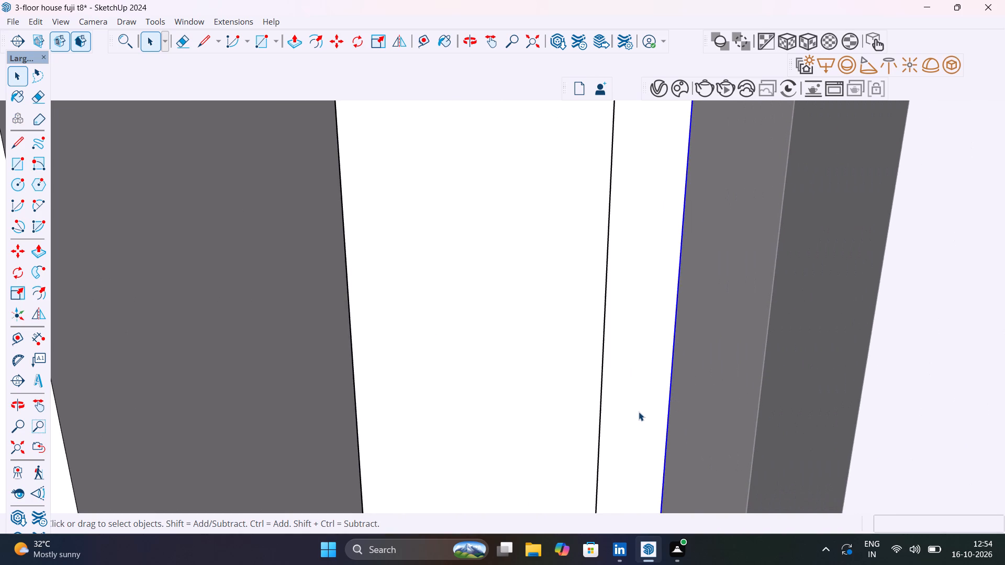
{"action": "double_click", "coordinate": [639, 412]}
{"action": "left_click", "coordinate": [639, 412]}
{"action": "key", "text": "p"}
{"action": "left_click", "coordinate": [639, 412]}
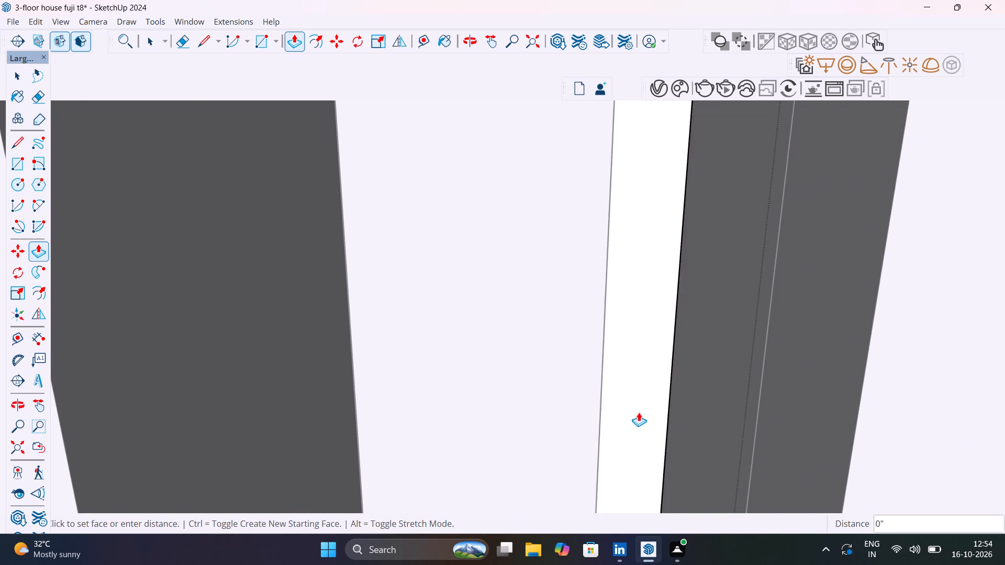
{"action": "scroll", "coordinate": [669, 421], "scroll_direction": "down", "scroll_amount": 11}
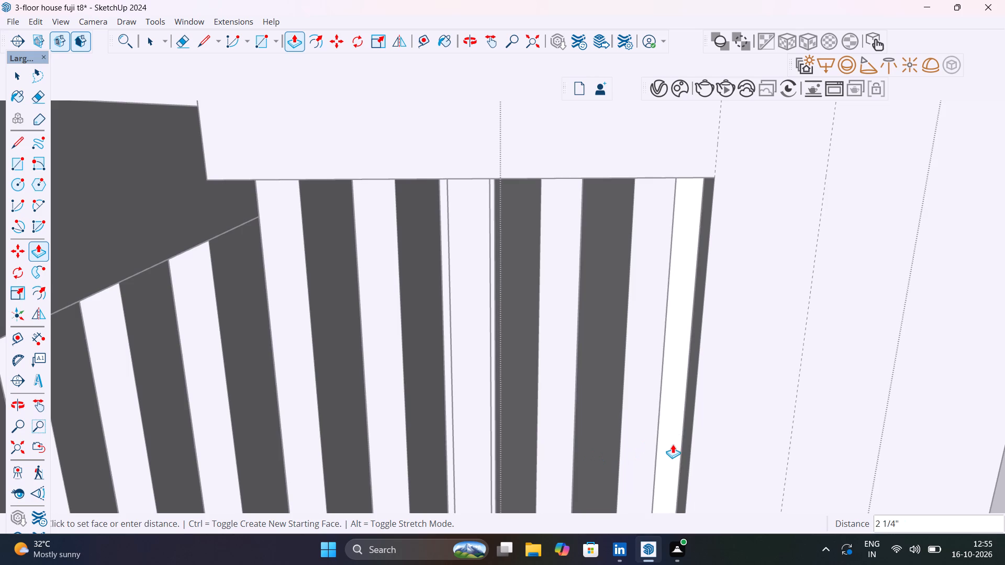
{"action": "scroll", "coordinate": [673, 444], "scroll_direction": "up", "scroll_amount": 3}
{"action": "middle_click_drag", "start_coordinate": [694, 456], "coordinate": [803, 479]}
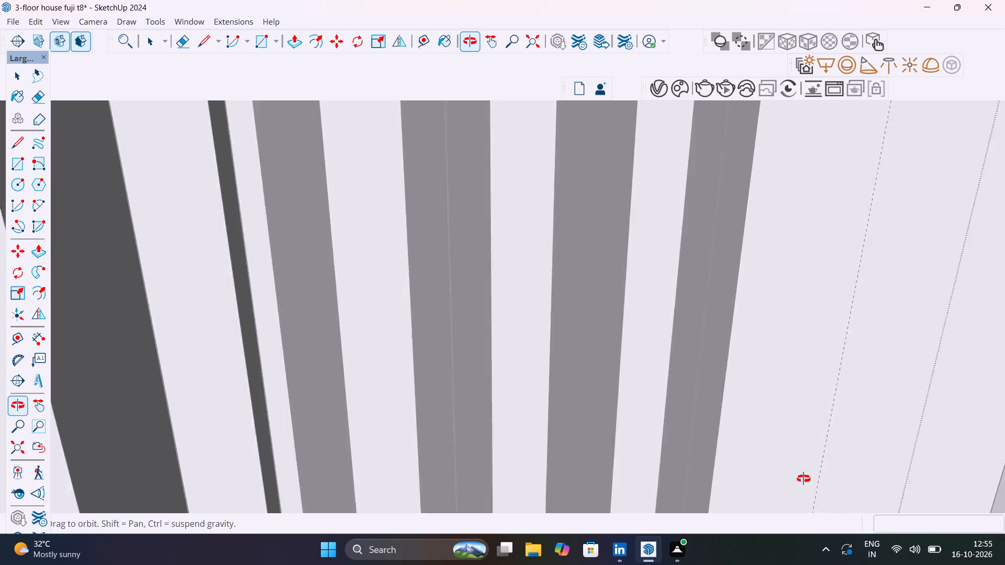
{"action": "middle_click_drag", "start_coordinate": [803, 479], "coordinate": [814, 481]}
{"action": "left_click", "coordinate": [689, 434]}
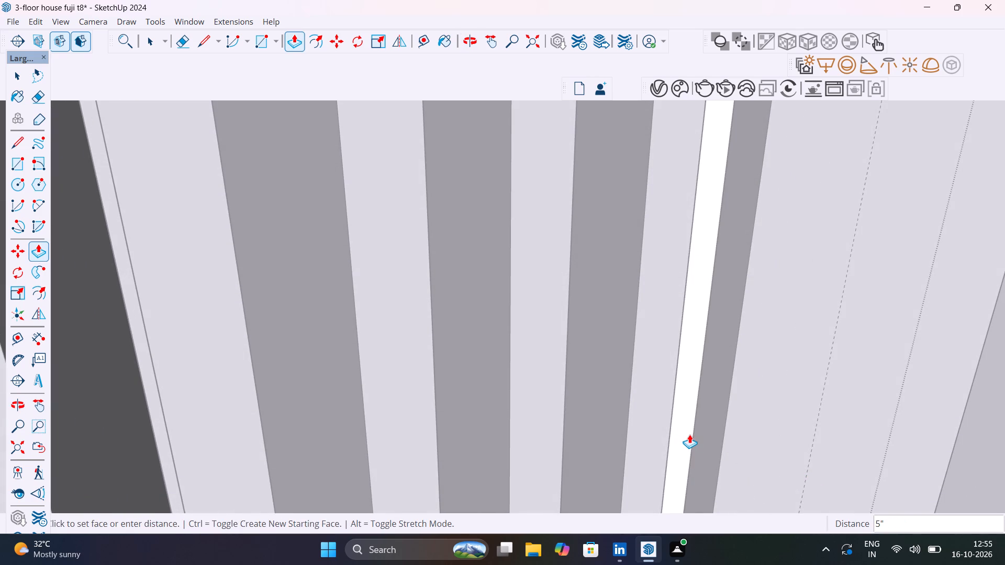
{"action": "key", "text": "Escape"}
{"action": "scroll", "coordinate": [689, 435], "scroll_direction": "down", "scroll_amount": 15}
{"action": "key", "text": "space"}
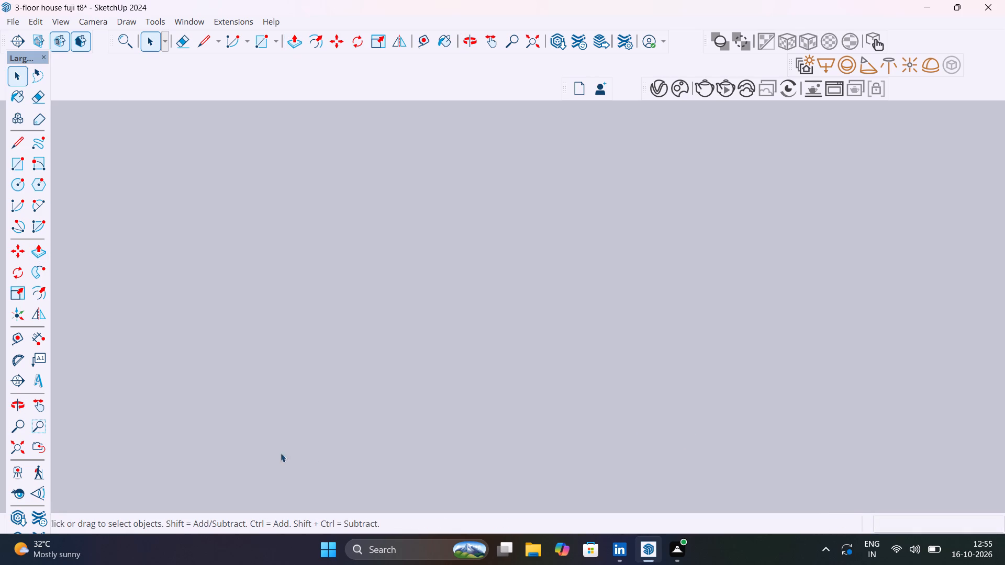
Close the slat component and push/pull the post's side face beside the last slat back about 3 3/16" to the dashed guide line.
{"action": "left_click", "coordinate": [21, 454]}
{"action": "left_click", "coordinate": [216, 403]}
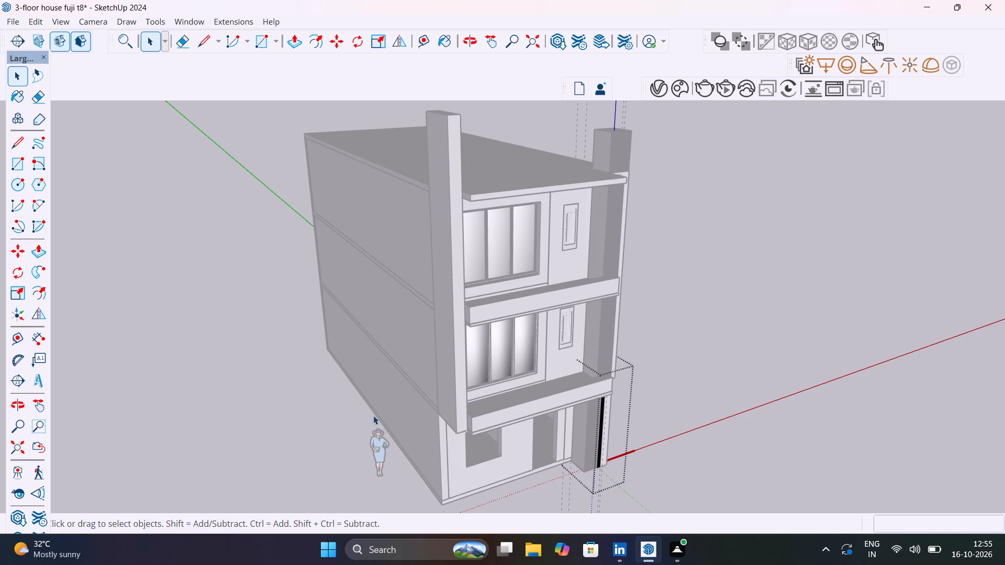
{"action": "left_click", "coordinate": [718, 353]}
{"action": "scroll", "coordinate": [617, 401], "scroll_direction": "up", "scroll_amount": 11}
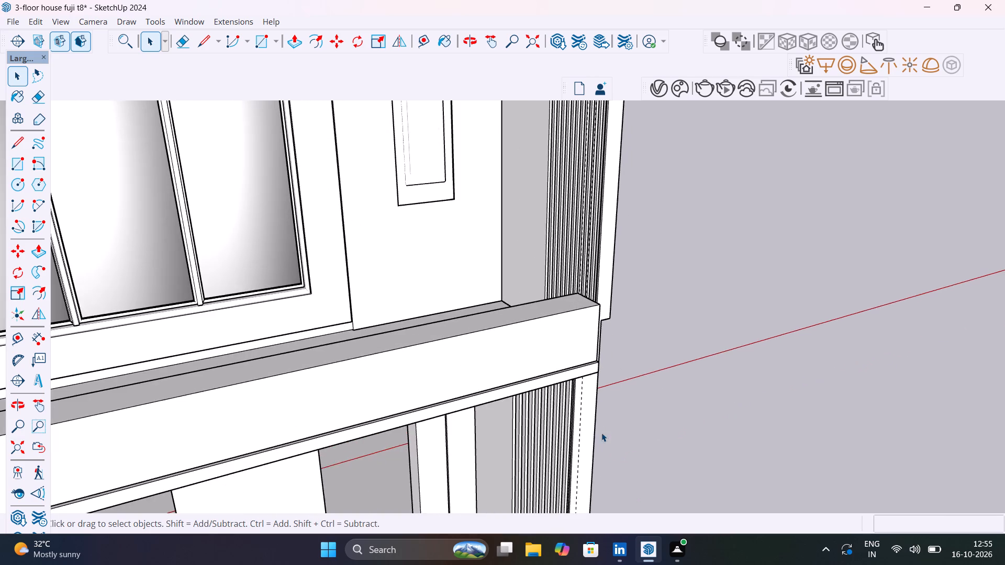
{"action": "middle_click_drag", "start_coordinate": [601, 433], "coordinate": [600, 385]}
{"action": "scroll", "coordinate": [597, 383], "scroll_direction": "up", "scroll_amount": 9}
{"action": "scroll", "coordinate": [498, 364], "scroll_direction": "up", "scroll_amount": 5}
{"action": "middle_click_drag", "start_coordinate": [529, 355], "coordinate": [551, 344]}
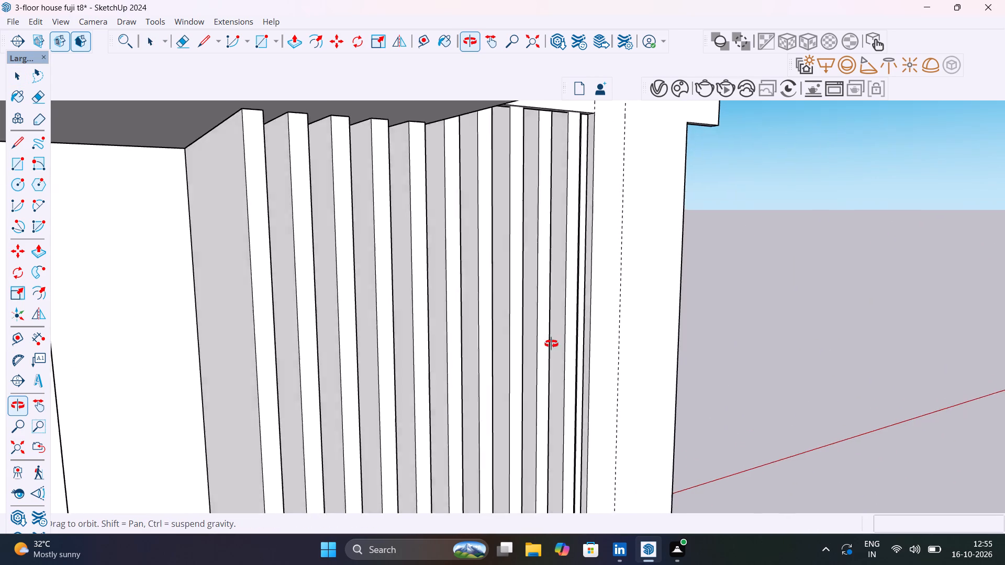
{"action": "middle_click_drag", "start_coordinate": [551, 344], "coordinate": [565, 375]}
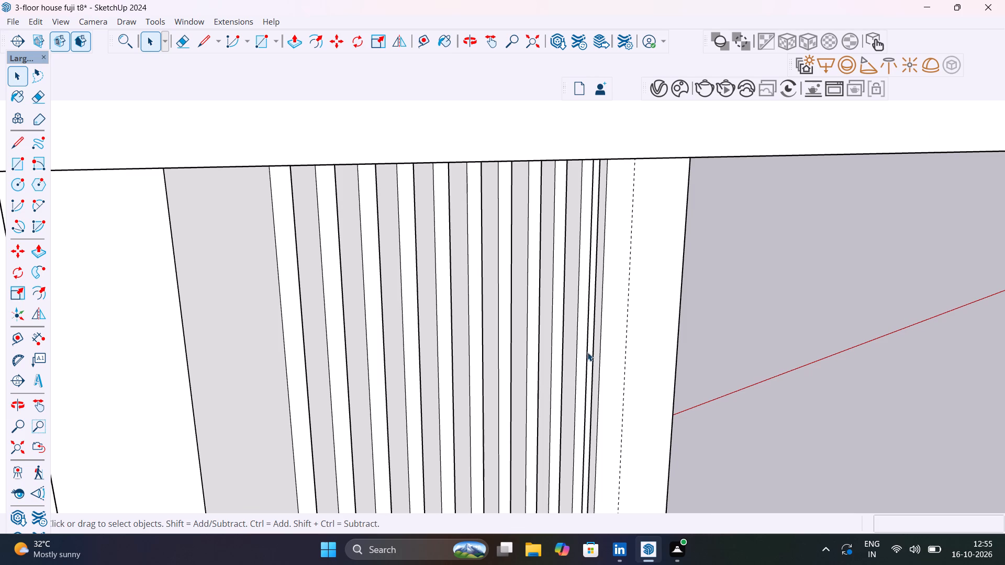
{"action": "scroll", "coordinate": [587, 352], "scroll_direction": "down", "scroll_amount": 4}
{"action": "middle_click_drag", "start_coordinate": [585, 352], "coordinate": [520, 336]}
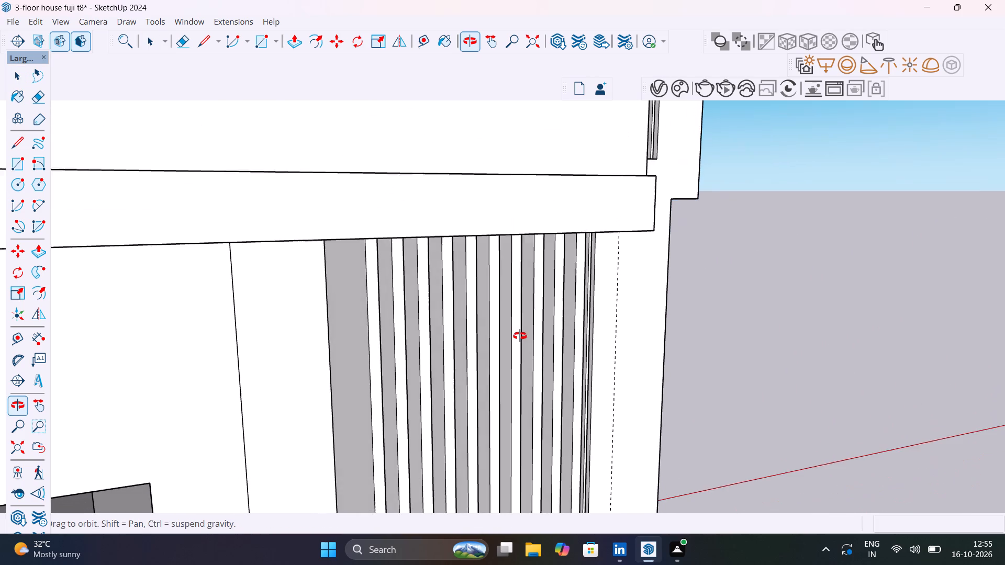
{"action": "middle_click_drag", "start_coordinate": [520, 336], "coordinate": [520, 335]}
{"action": "scroll", "coordinate": [602, 299], "scroll_direction": "up", "scroll_amount": 8}
{"action": "middle_click_drag", "start_coordinate": [583, 301], "coordinate": [602, 303]}
{"action": "left_click", "coordinate": [612, 317]}
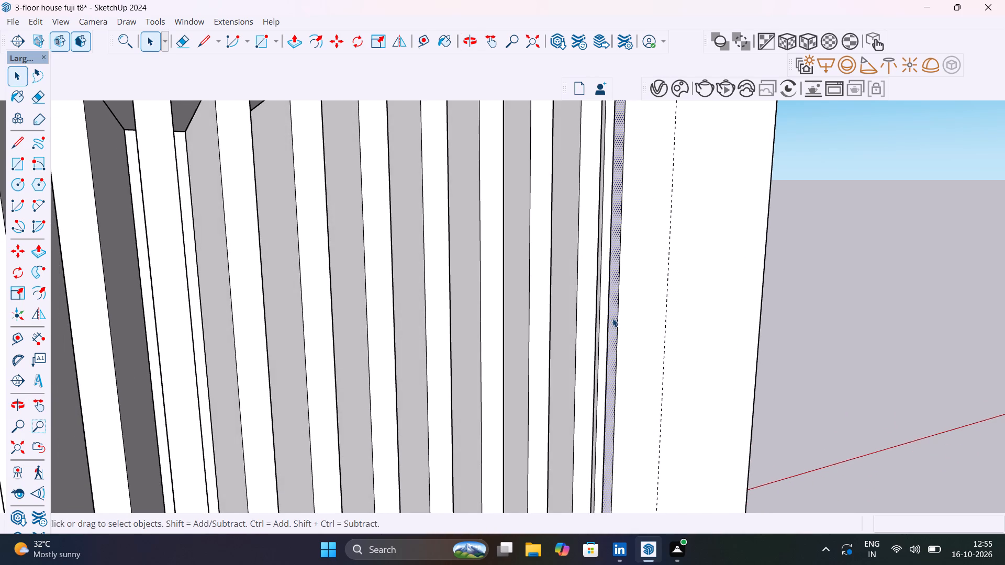
{"action": "key", "text": "p"}
{"action": "left_click", "coordinate": [612, 319]}
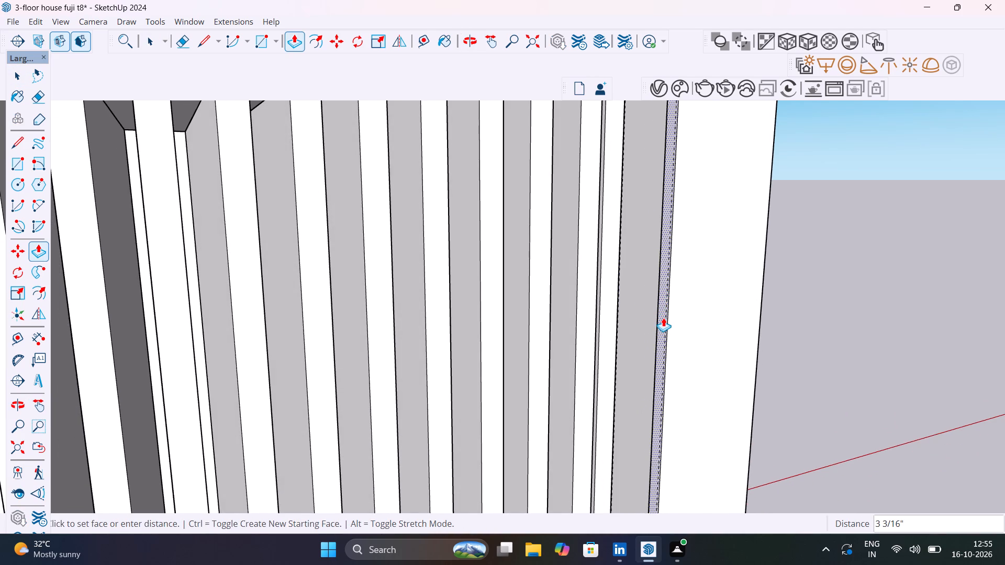
{"action": "left_click", "coordinate": [663, 318]}
{"action": "scroll", "coordinate": [646, 394], "scroll_direction": "down", "scroll_amount": 6}
{"action": "key", "text": "space"}
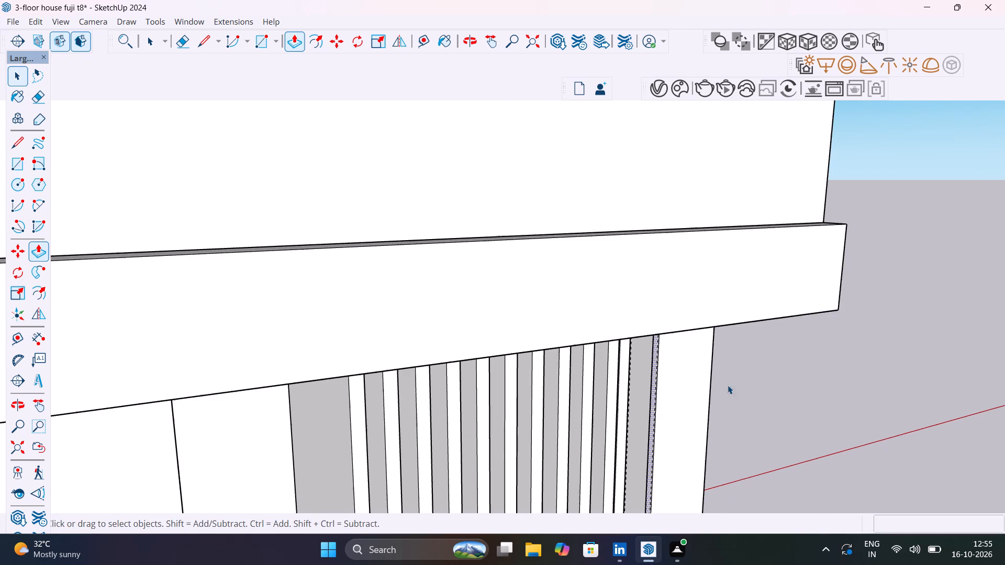
{"action": "left_click", "coordinate": [750, 380]}
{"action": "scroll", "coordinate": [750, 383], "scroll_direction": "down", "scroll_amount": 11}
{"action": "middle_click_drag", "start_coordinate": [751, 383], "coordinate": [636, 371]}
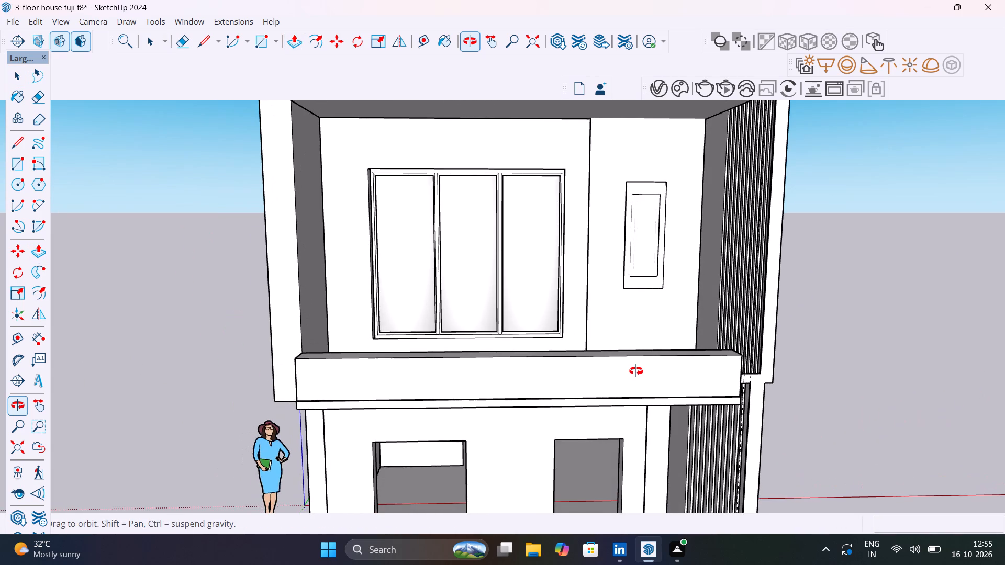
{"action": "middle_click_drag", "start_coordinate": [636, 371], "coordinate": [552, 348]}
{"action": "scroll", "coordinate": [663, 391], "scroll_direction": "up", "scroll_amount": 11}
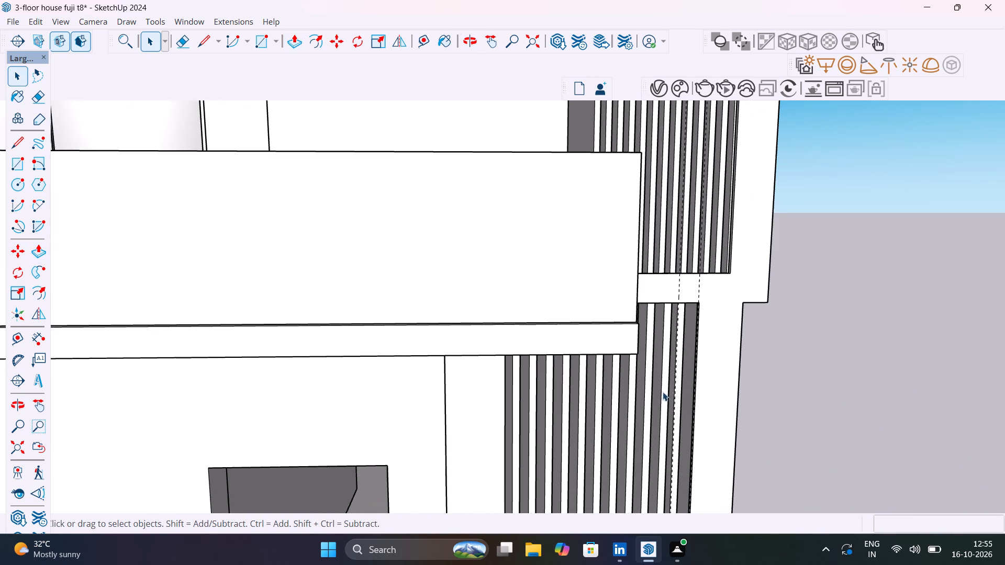
Examine the fronts and tops of the ground-floor slats beneath the tower frame from several angles.
{"action": "middle_click_drag", "start_coordinate": [752, 399], "coordinate": [693, 312]}
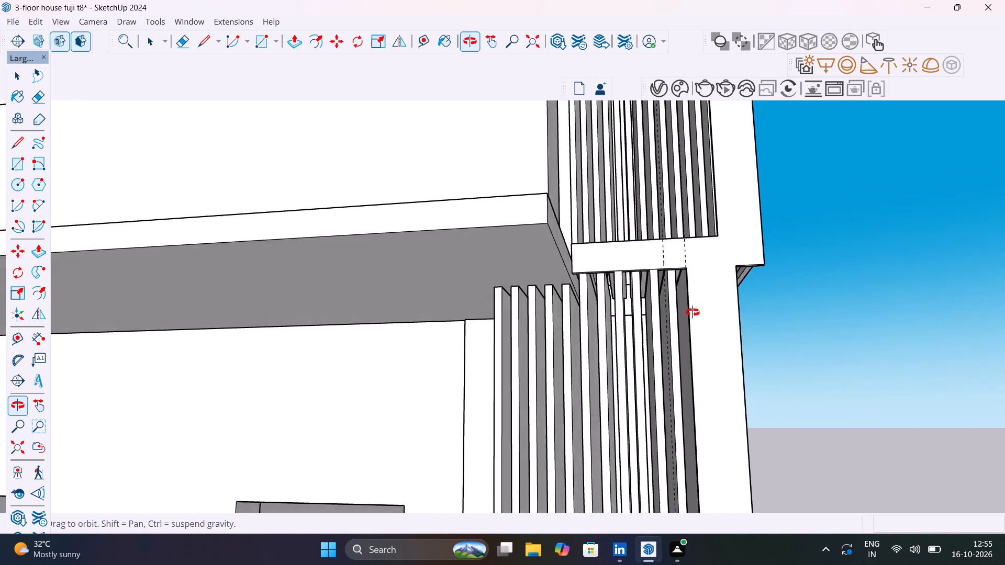
{"action": "middle_click_drag", "start_coordinate": [693, 312], "coordinate": [697, 348]}
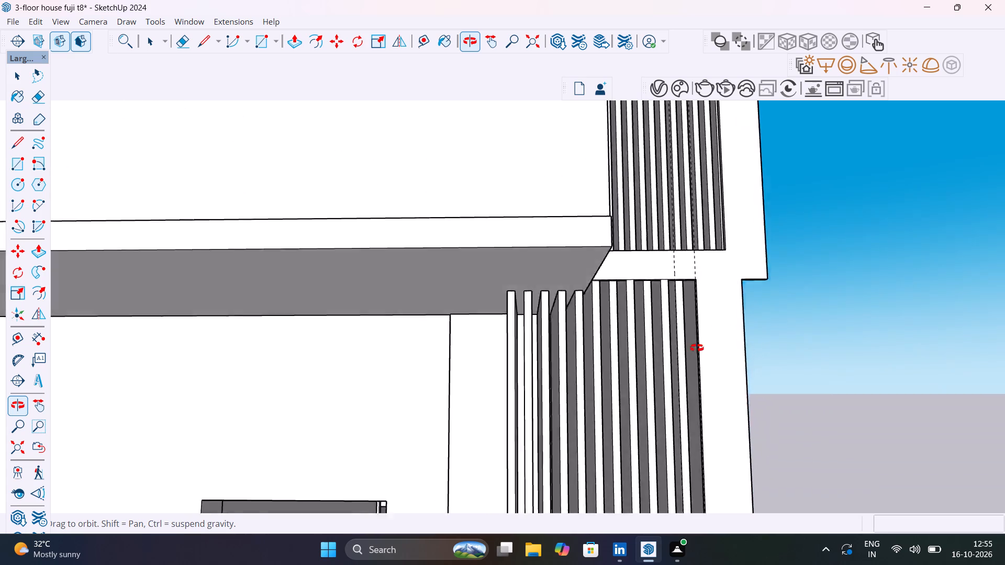
{"action": "middle_click_drag", "start_coordinate": [697, 348], "coordinate": [650, 404]}
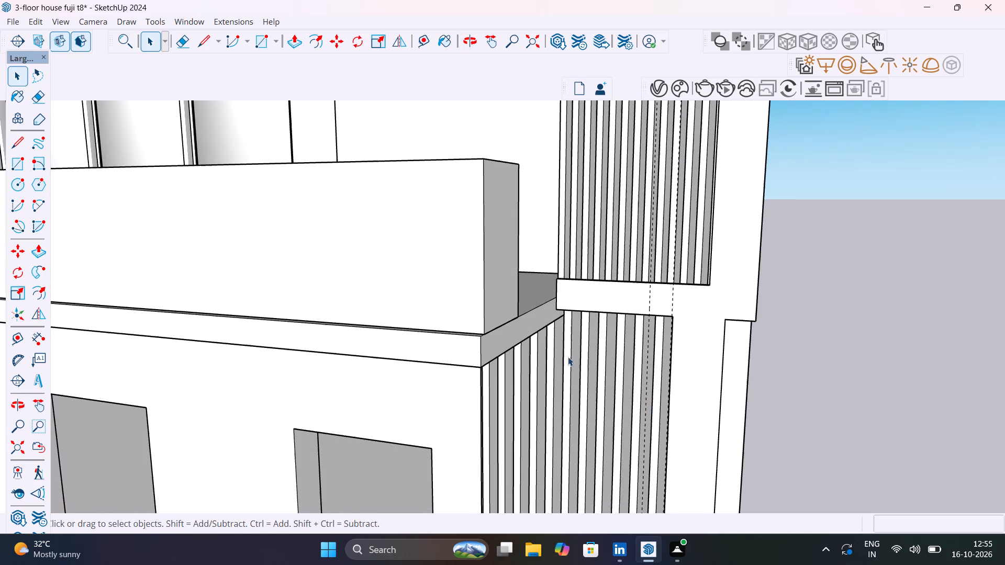
{"action": "scroll", "coordinate": [562, 340], "scroll_direction": "up", "scroll_amount": 9}
{"action": "middle_click_drag", "start_coordinate": [567, 324], "coordinate": [630, 262]}
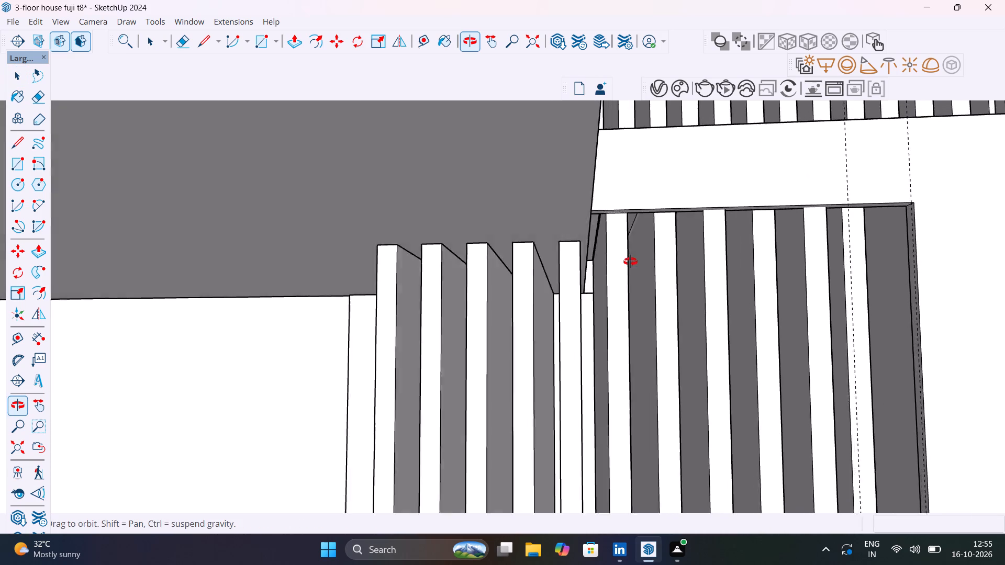
{"action": "middle_click_drag", "start_coordinate": [630, 262], "coordinate": [611, 299]}
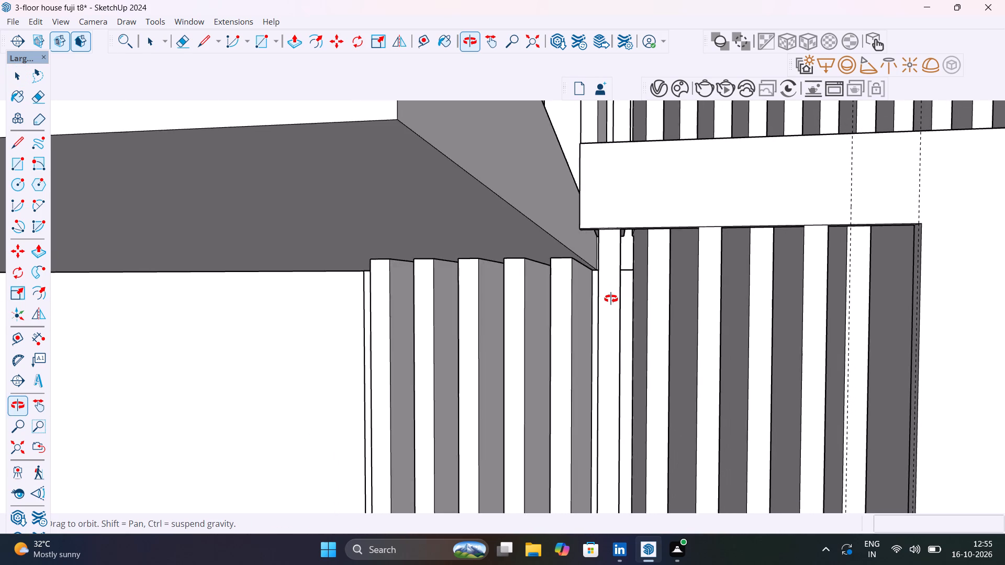
{"action": "middle_click_drag", "start_coordinate": [611, 299], "coordinate": [611, 300]}
{"action": "scroll", "coordinate": [611, 301], "scroll_direction": "down", "scroll_amount": 11}
{"action": "middle_click_drag", "start_coordinate": [653, 397], "coordinate": [663, 368]}
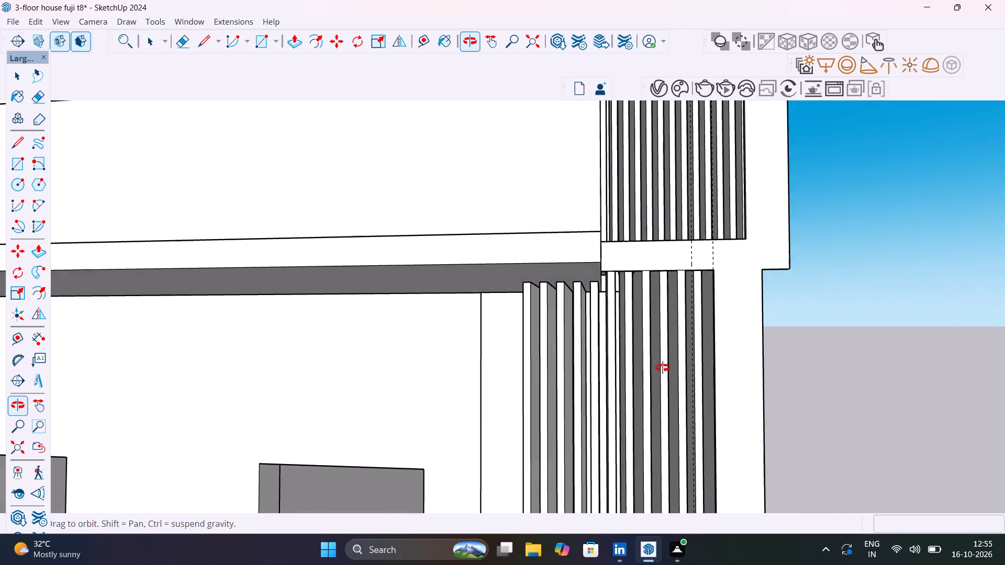
{"action": "middle_click_drag", "start_coordinate": [663, 368], "coordinate": [664, 366]}
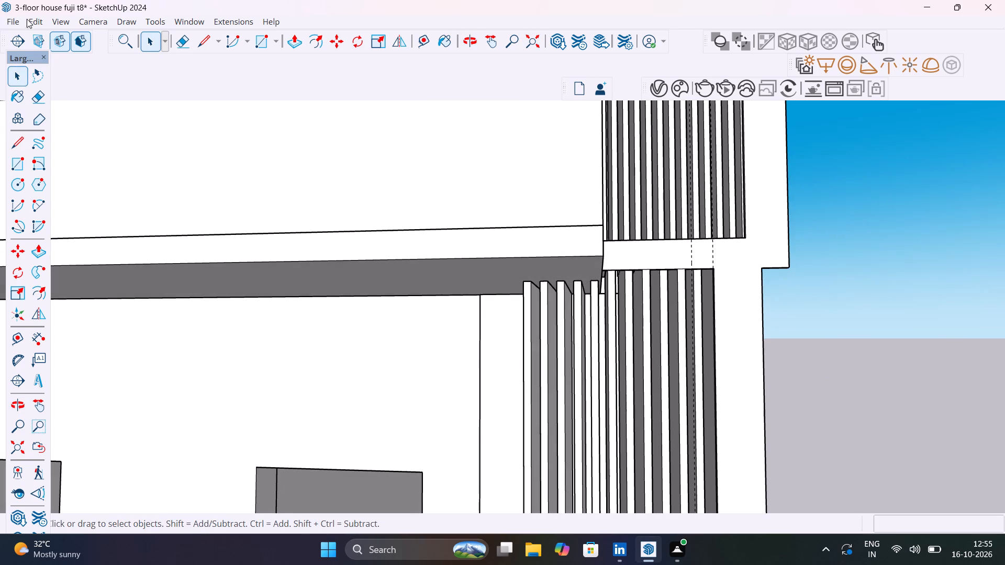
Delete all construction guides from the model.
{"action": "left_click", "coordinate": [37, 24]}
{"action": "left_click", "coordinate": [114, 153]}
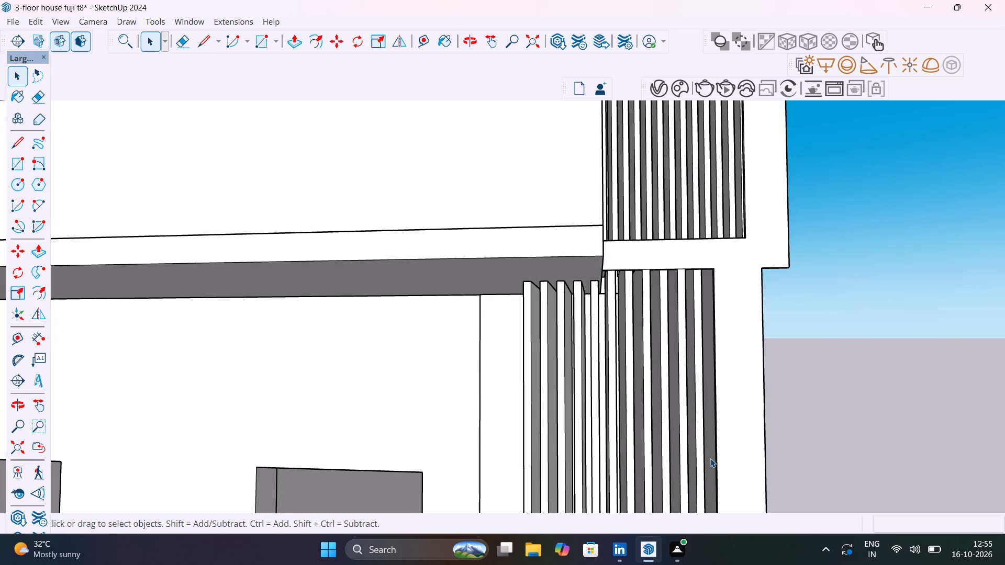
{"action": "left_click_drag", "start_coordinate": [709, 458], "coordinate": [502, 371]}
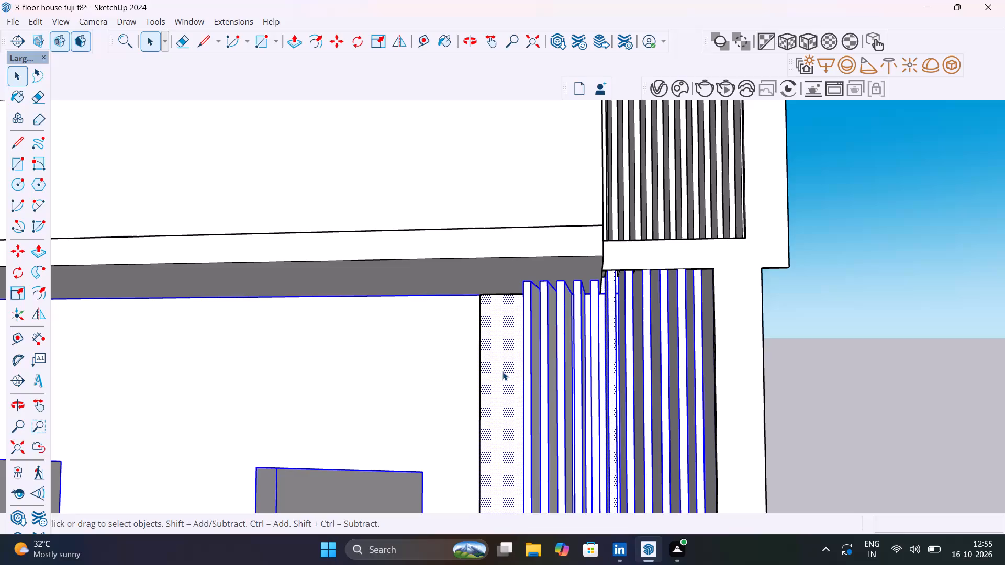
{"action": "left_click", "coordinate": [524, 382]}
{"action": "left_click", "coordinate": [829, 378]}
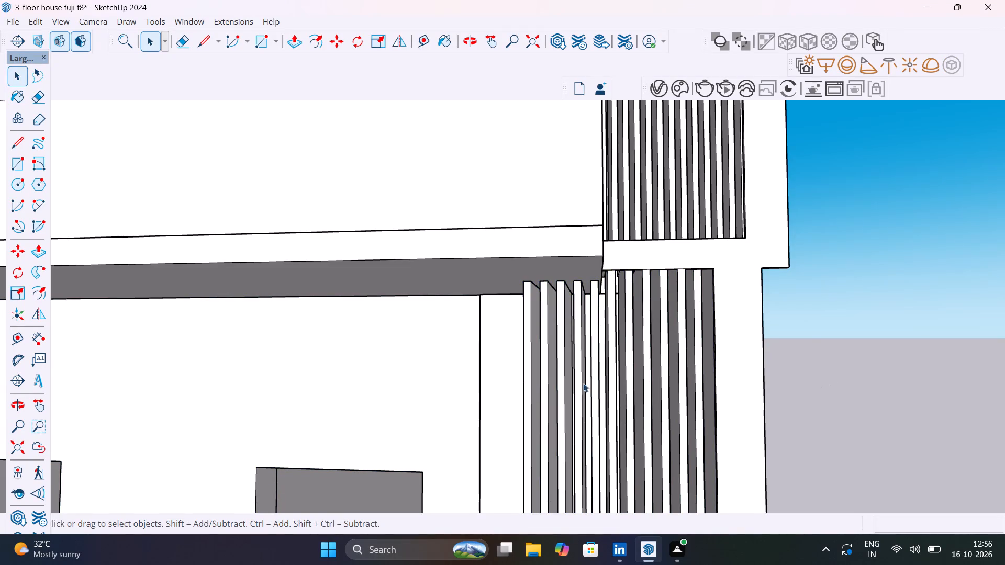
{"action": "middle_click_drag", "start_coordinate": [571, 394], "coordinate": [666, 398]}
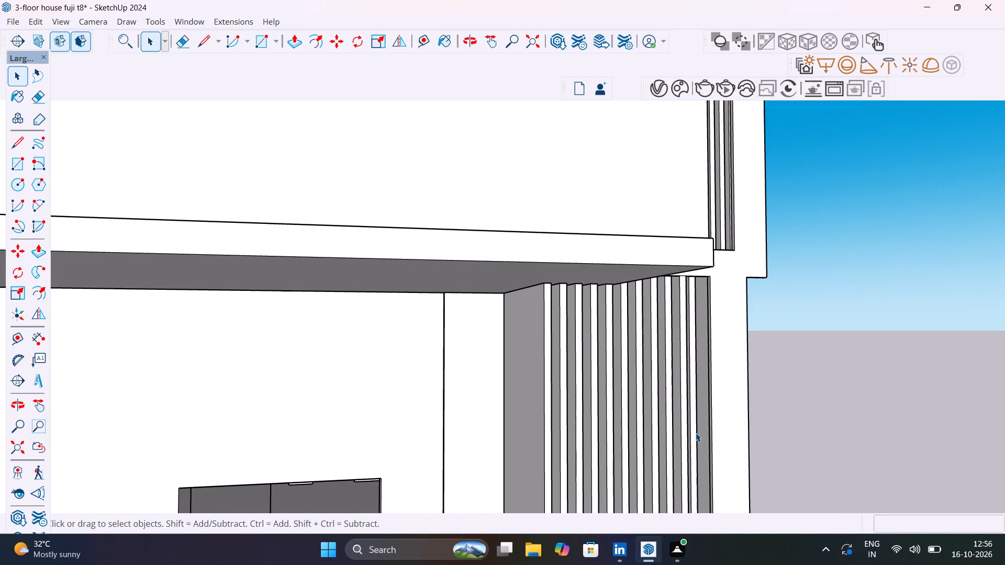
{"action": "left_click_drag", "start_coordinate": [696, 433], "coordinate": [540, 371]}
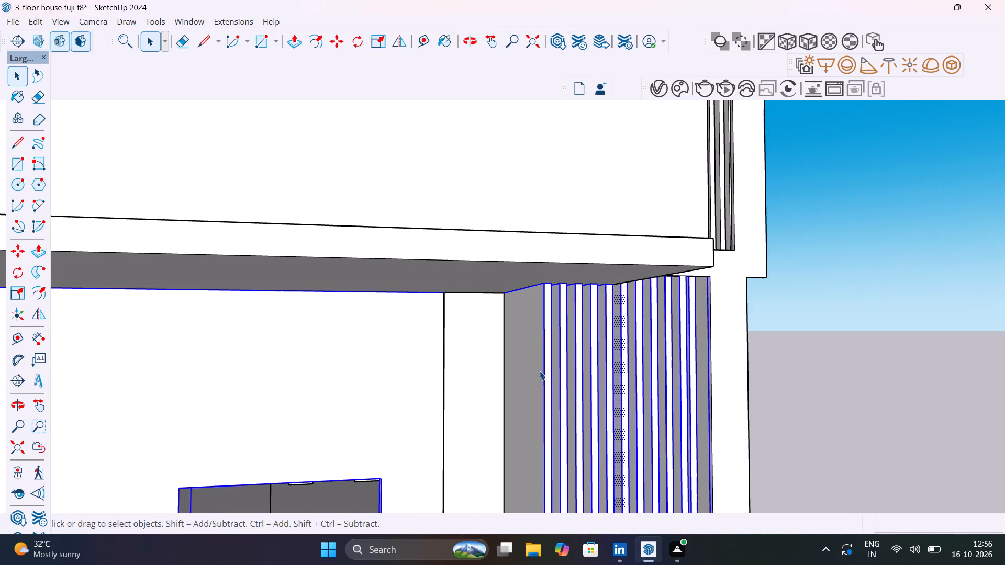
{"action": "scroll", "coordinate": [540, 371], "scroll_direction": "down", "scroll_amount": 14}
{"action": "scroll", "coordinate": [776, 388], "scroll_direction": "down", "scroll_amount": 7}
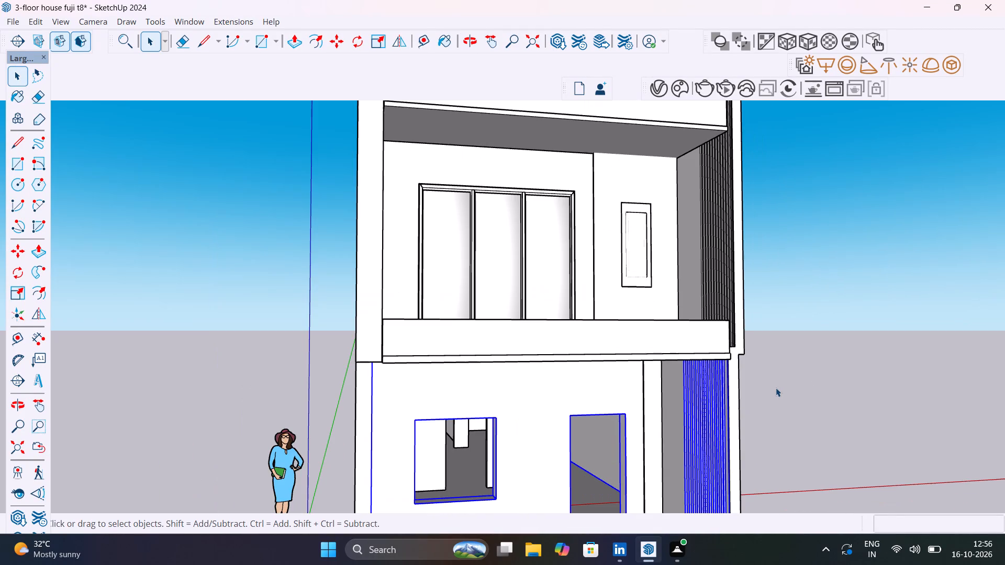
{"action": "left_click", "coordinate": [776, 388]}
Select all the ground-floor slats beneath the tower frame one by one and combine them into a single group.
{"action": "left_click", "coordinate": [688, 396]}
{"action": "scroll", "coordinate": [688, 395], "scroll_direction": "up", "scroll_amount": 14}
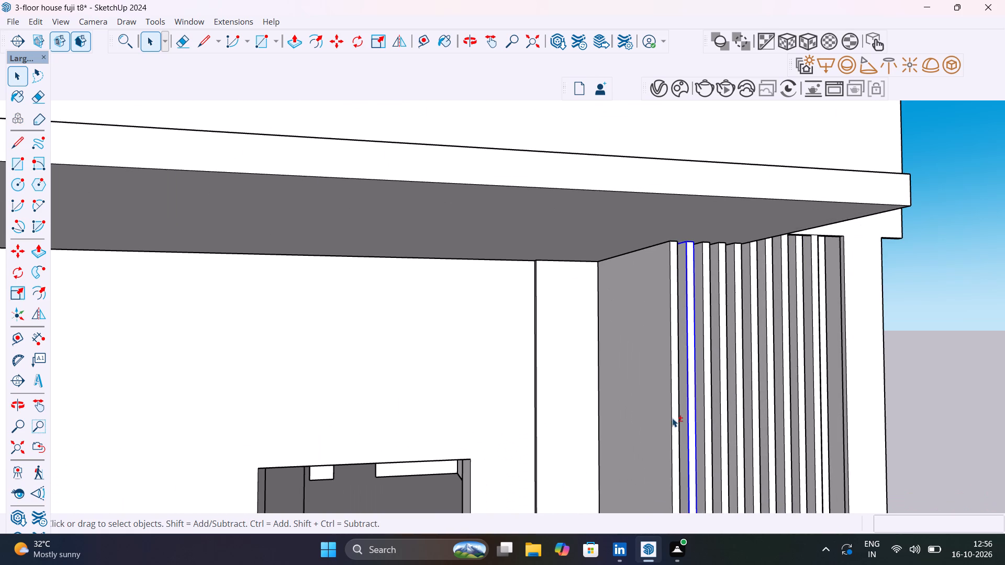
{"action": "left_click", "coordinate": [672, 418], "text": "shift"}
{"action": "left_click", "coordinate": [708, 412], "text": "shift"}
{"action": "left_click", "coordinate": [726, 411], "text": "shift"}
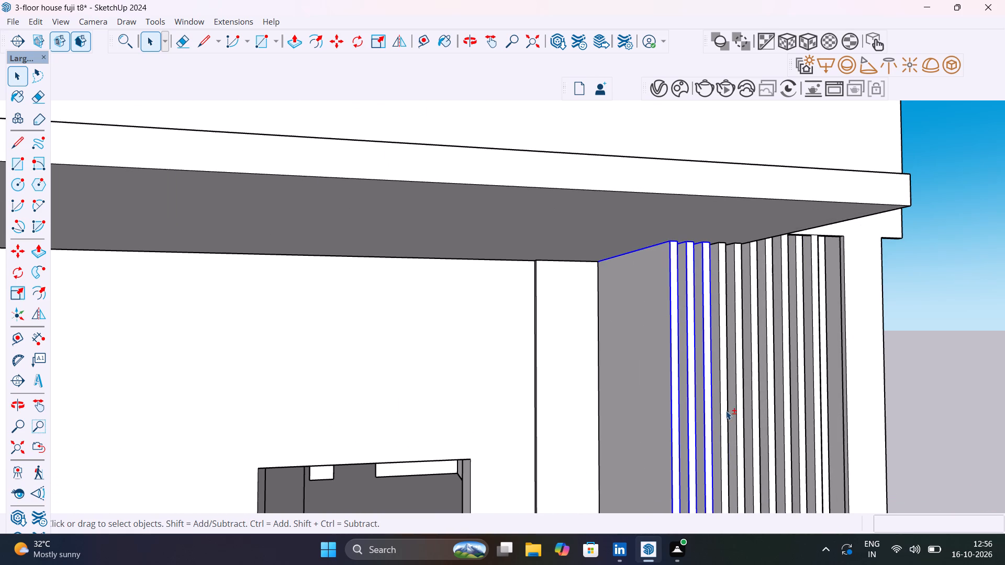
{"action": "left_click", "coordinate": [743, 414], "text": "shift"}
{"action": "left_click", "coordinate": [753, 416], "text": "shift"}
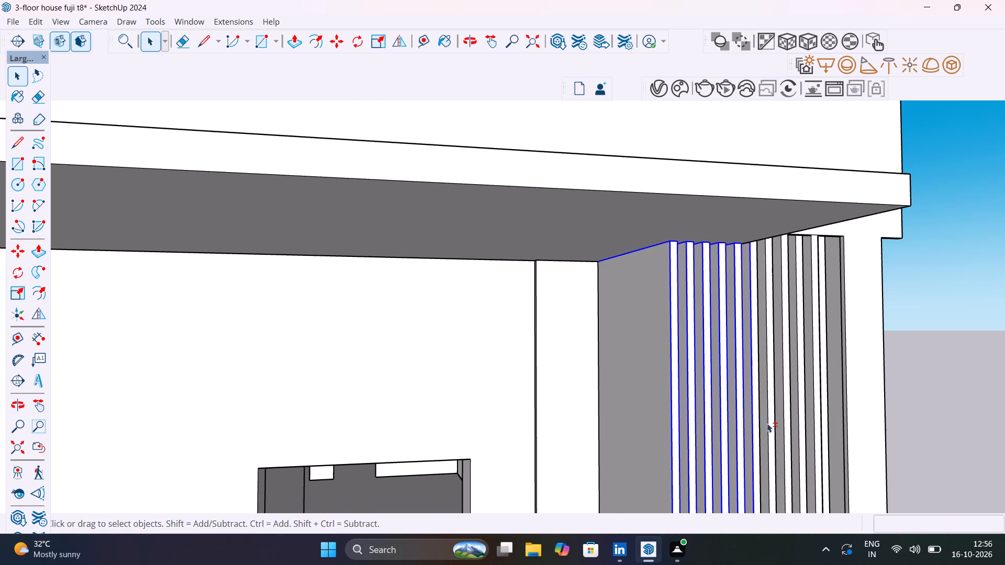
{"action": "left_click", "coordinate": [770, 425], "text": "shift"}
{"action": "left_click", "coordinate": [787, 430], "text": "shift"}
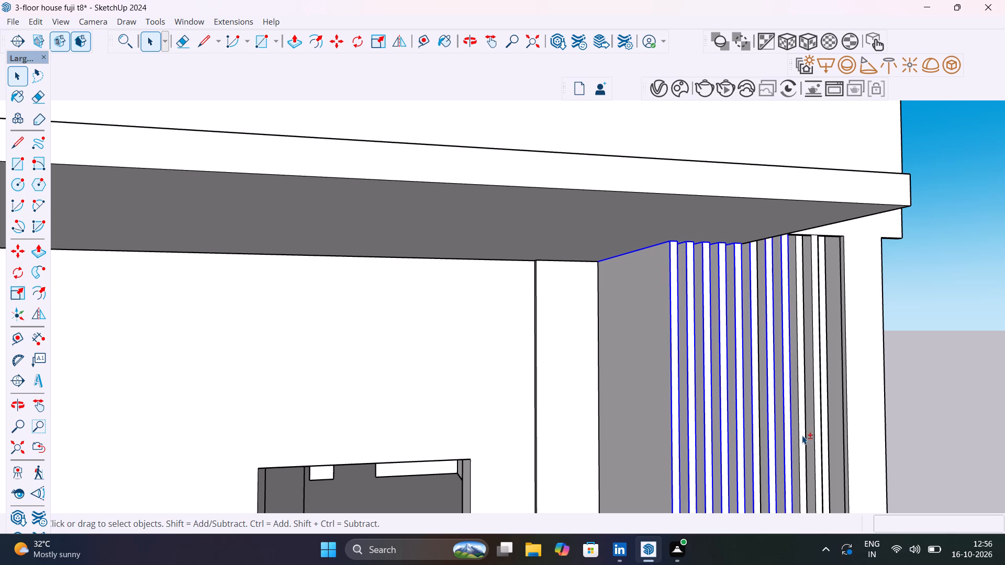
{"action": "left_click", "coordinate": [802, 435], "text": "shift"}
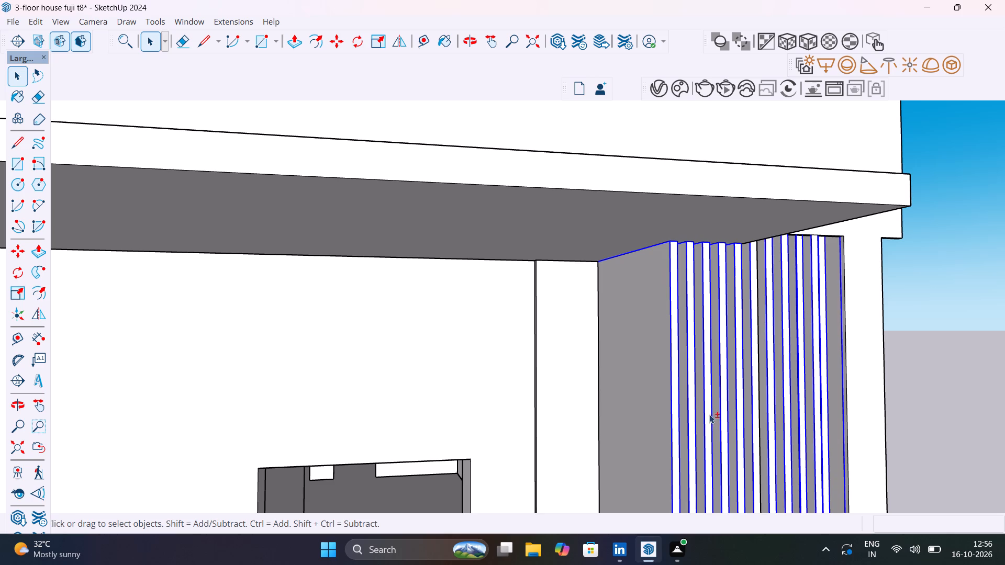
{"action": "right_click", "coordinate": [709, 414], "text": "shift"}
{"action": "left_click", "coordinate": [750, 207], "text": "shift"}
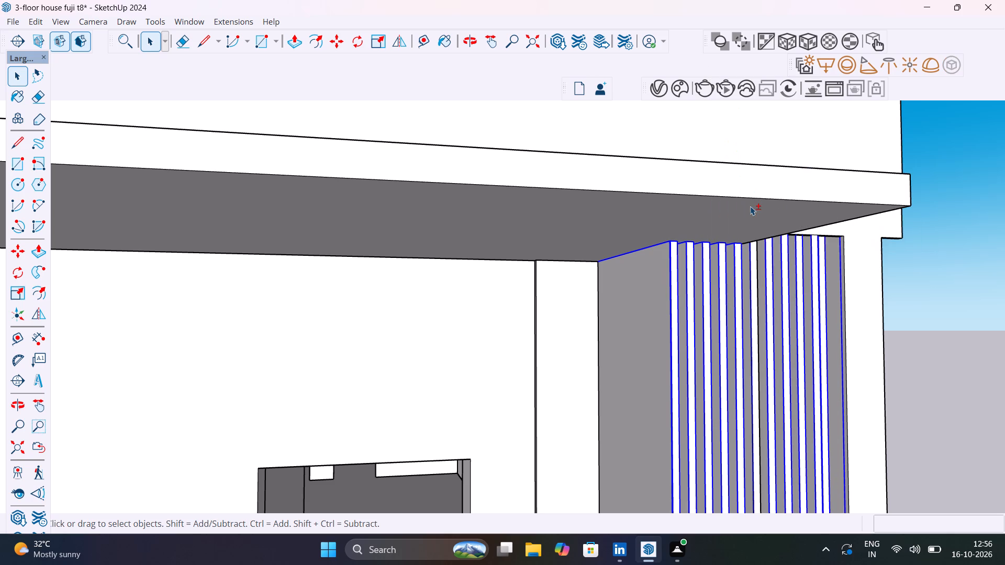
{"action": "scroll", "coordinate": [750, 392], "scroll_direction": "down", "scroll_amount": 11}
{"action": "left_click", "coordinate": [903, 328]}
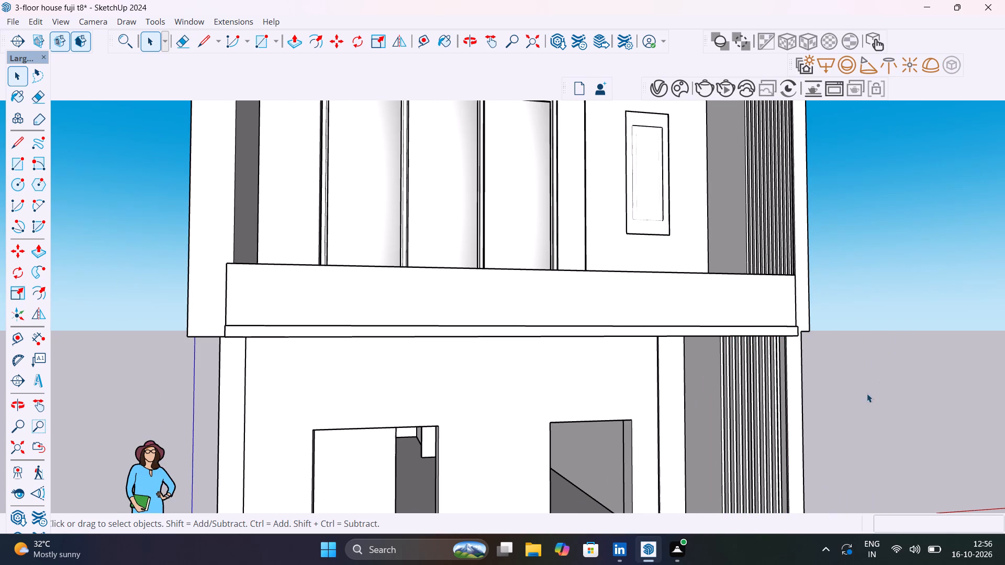
Check that the ground-floor slats select together as one object.
{"action": "left_click", "coordinate": [776, 370]}
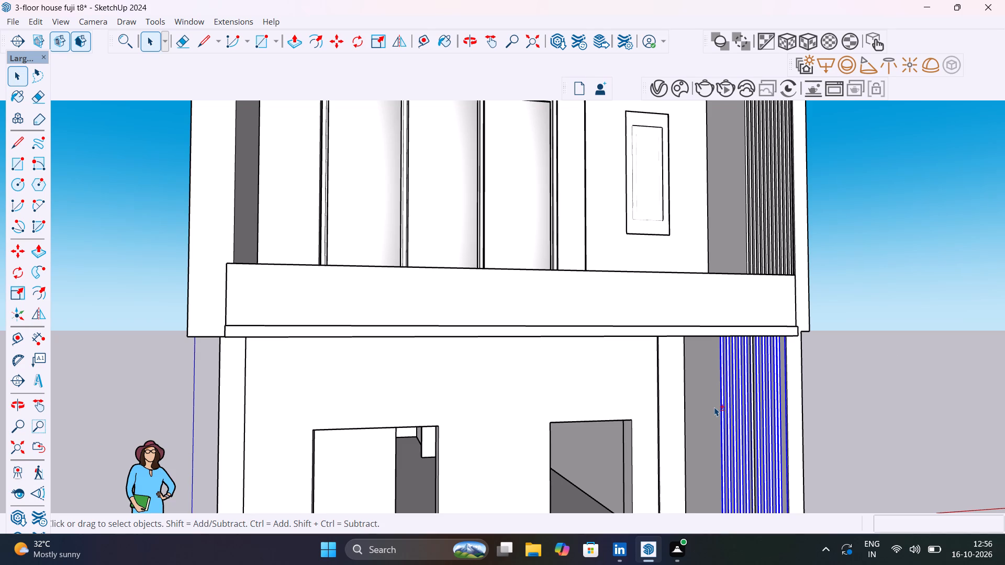
{"action": "left_click", "coordinate": [714, 407], "text": "shift"}
{"action": "left_click", "coordinate": [714, 407], "text": "shift"}
{"action": "double_click", "coordinate": [714, 407], "text": "shift"}
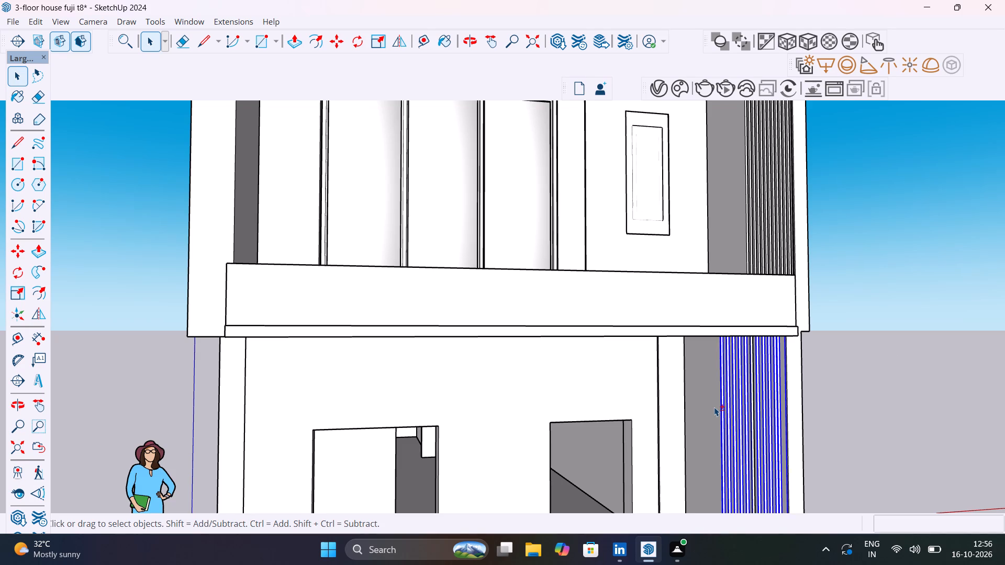
{"action": "left_click", "coordinate": [714, 407], "text": "shift"}
{"action": "left_click", "coordinate": [886, 405]}
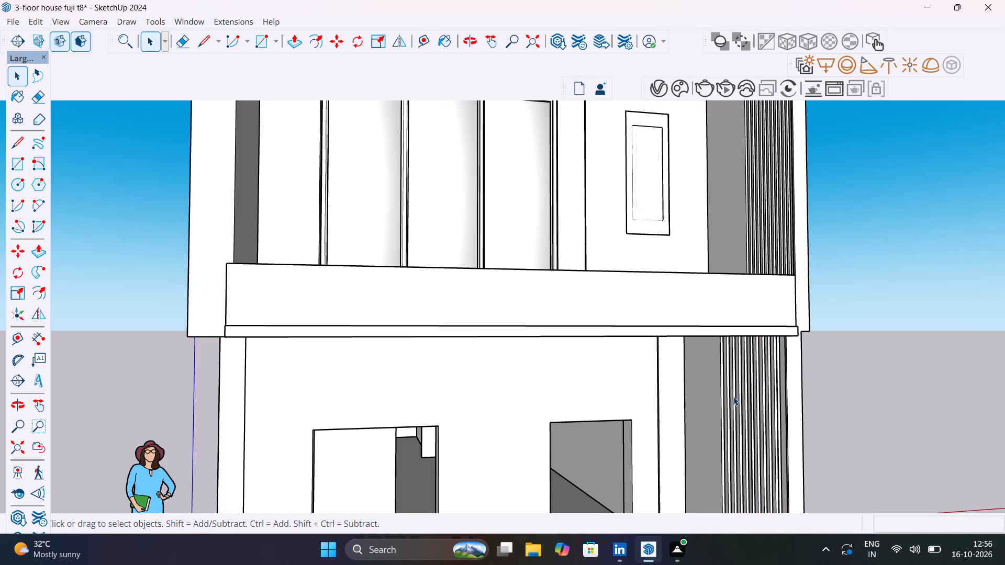
{"action": "left_click", "coordinate": [700, 403]}
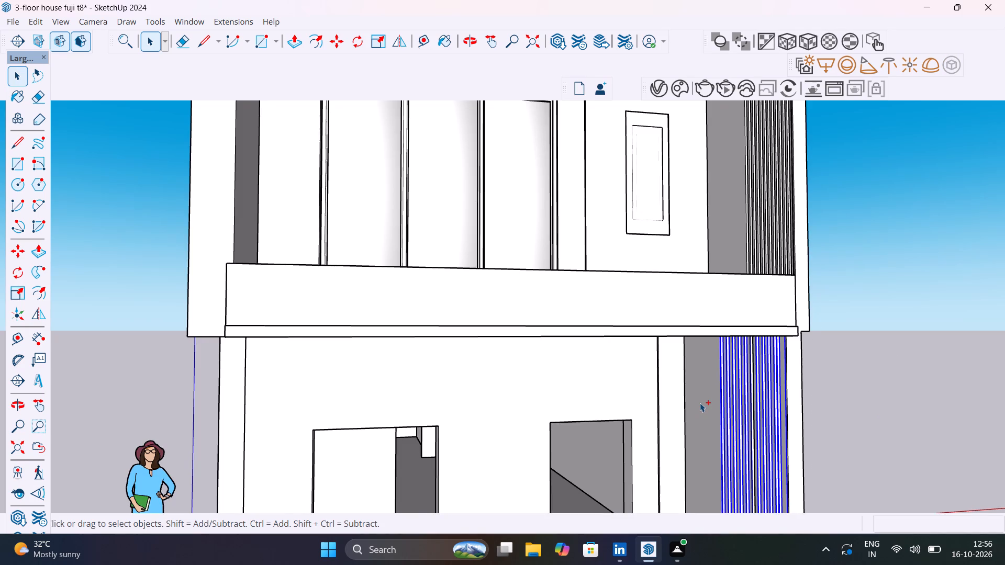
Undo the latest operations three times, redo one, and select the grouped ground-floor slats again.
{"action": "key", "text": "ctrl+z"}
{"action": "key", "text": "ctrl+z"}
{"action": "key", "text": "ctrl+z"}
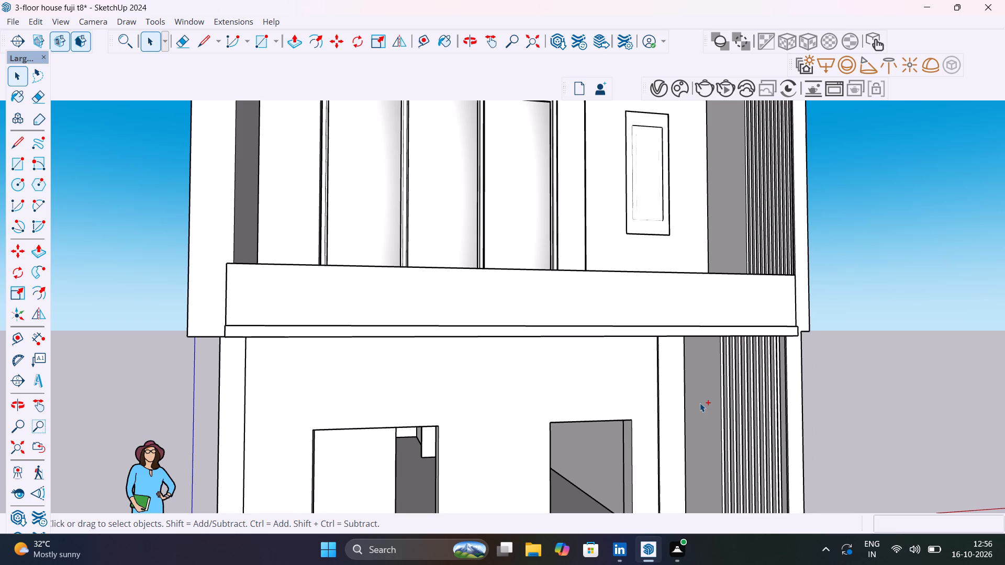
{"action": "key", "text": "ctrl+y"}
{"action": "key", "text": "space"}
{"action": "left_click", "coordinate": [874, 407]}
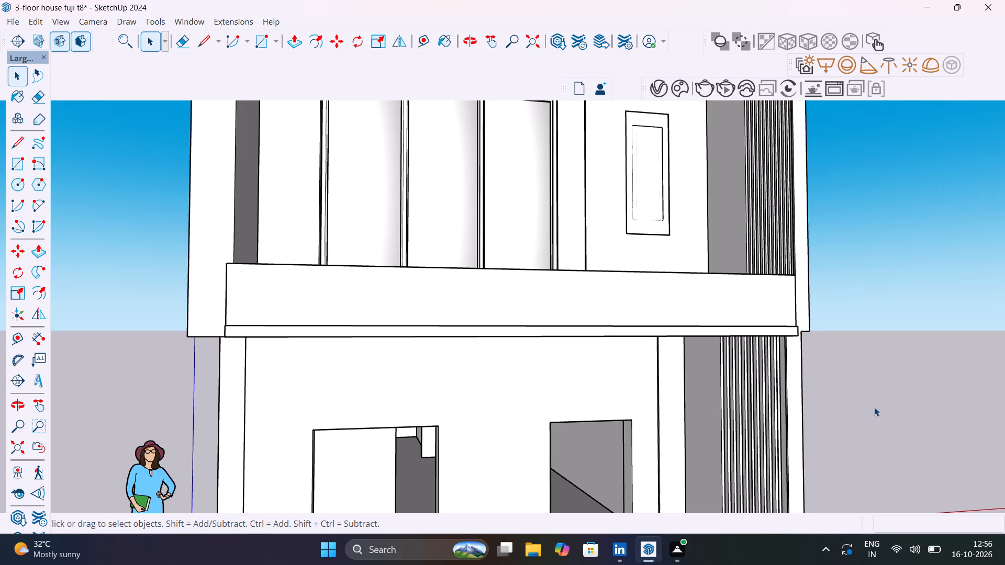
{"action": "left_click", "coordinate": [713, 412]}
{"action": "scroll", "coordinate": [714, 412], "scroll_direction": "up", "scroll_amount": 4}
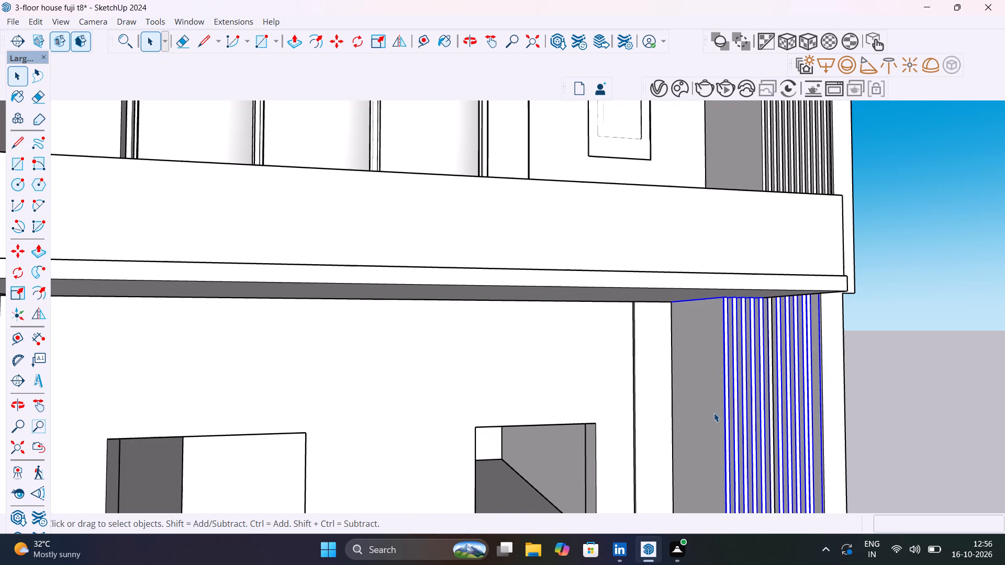
Undo back past the slat grouping, the guide deletion and preceding slat and post edits, redo one edit, and leave the open component.
{"action": "key", "text": "ctrl+z"}
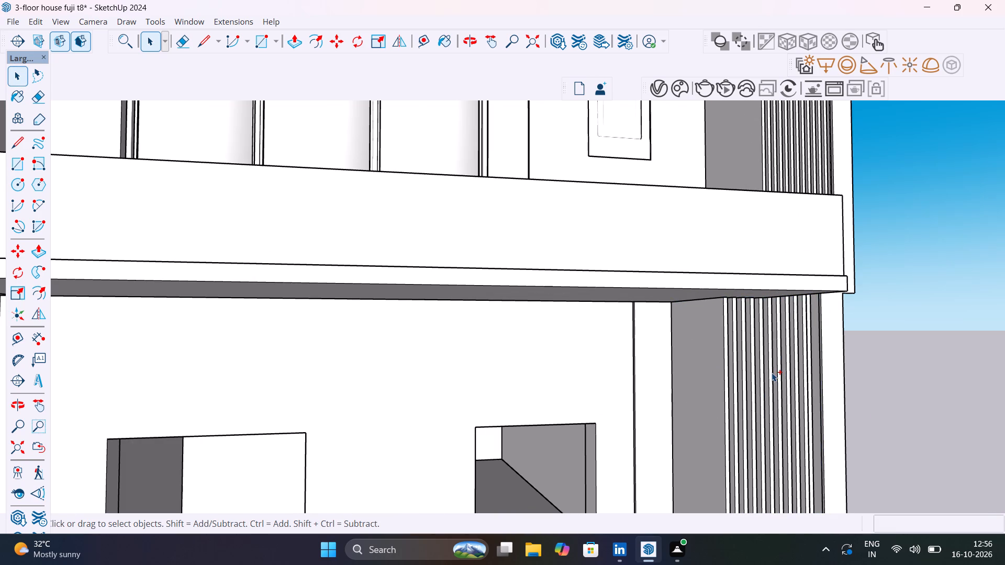
{"action": "key", "text": "ctrl+z"}
{"action": "key", "text": "ctrl+z"}
{"action": "key", "text": "ctrl+z"}
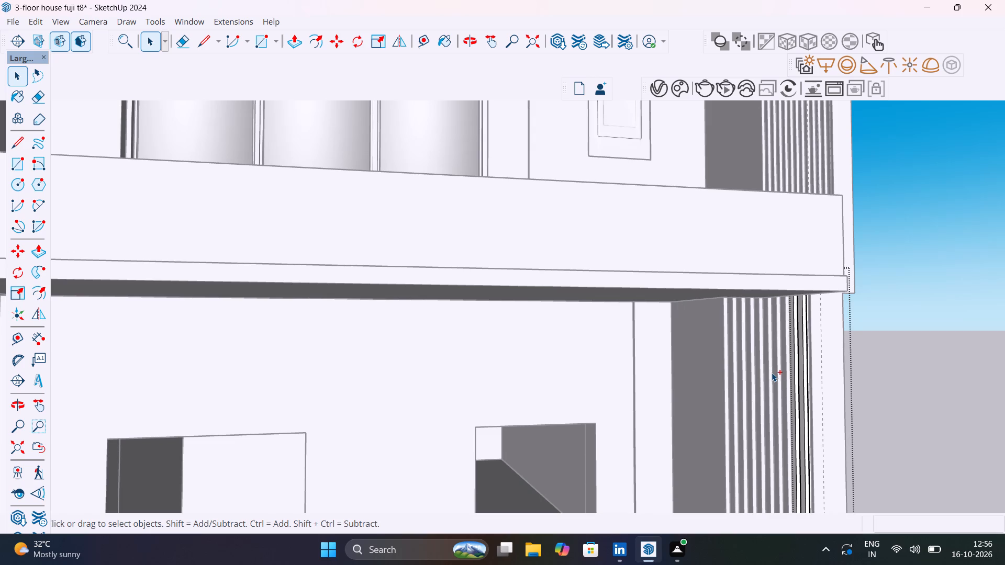
{"action": "key", "text": "ctrl+z"}
{"action": "key", "text": "ctrl+z"}
{"action": "key", "text": "ctrl+z"}
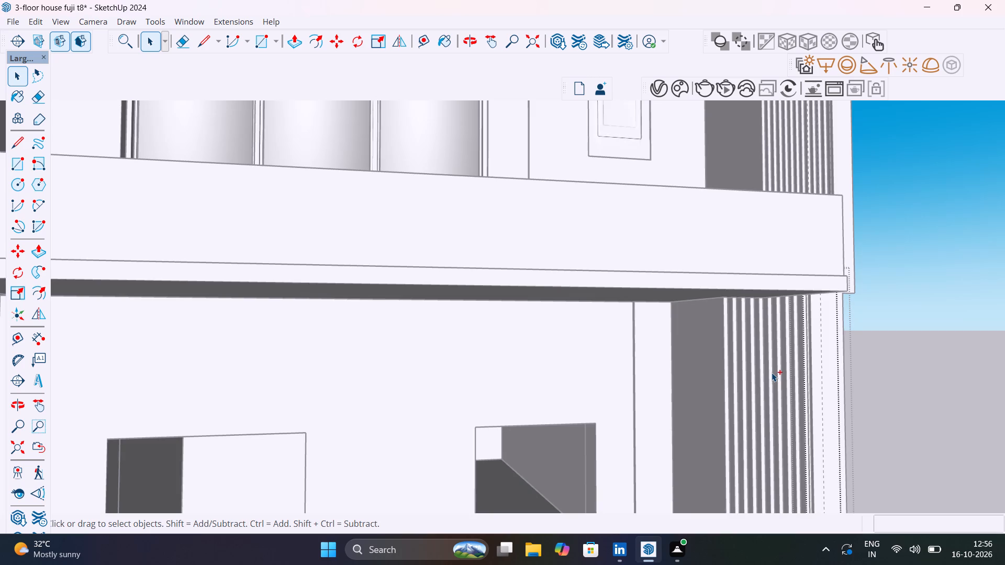
{"action": "key", "text": "ctrl+z"}
{"action": "key", "text": "ctrl+z"}
{"action": "key", "text": "ctrl+z"}
{"action": "key", "text": "ctrl+z"}
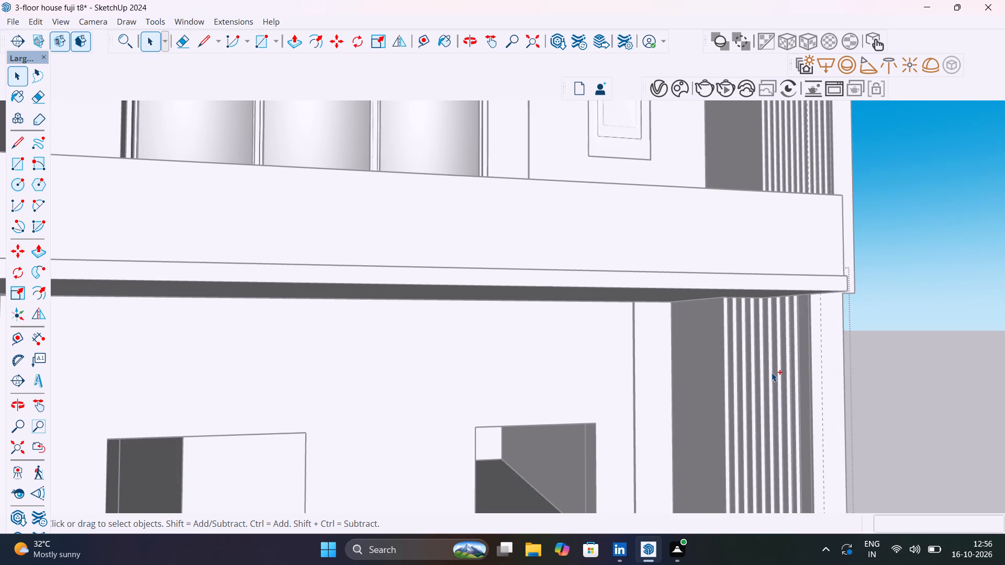
{"action": "key", "text": "ctrl+y"}
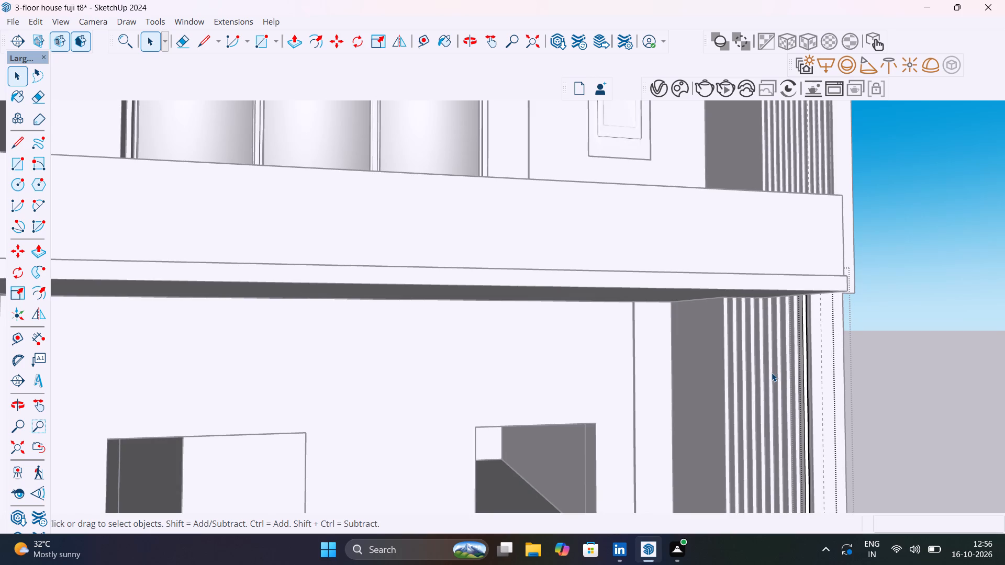
{"action": "key", "text": "space"}
{"action": "left_click", "coordinate": [969, 383]}
Examine the front facade and its ground-floor slats, opening and closing the slat component beside the entrance wall.
{"action": "middle_click_drag", "start_coordinate": [918, 378], "coordinate": [765, 418]}
{"action": "left_click", "coordinate": [994, 396]}
{"action": "scroll", "coordinate": [915, 387], "scroll_direction": "down", "scroll_amount": 5}
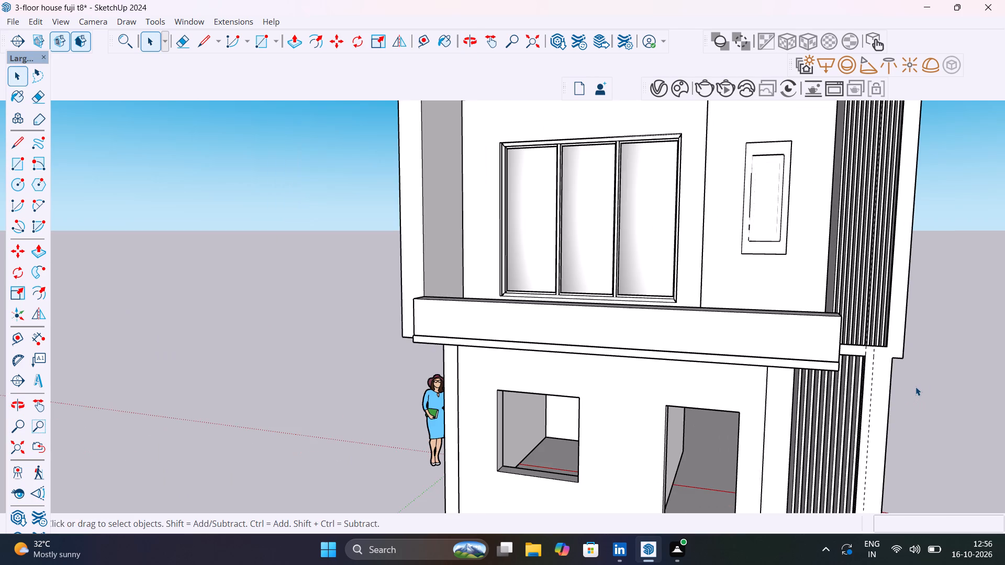
{"action": "scroll", "coordinate": [782, 415], "scroll_direction": "up", "scroll_amount": 7}
{"action": "double_click", "coordinate": [814, 398]}
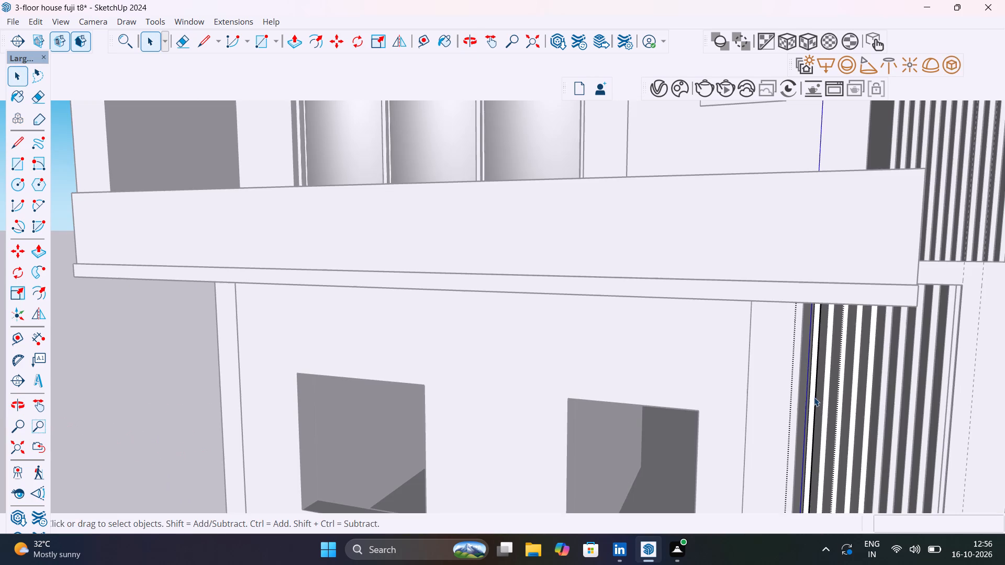
{"action": "scroll", "coordinate": [815, 422], "scroll_direction": "down", "scroll_amount": 13}
{"action": "left_click", "coordinate": [962, 401]}
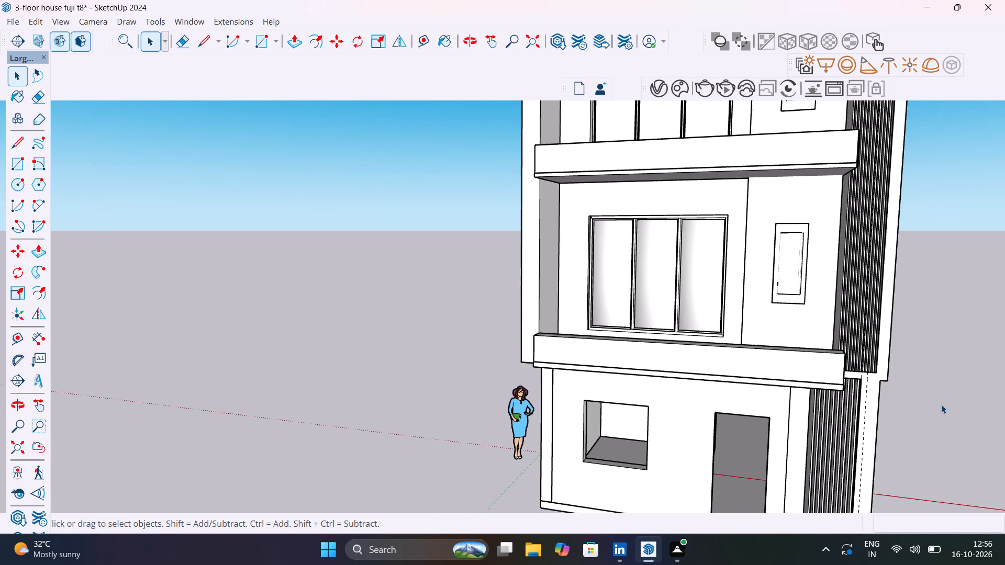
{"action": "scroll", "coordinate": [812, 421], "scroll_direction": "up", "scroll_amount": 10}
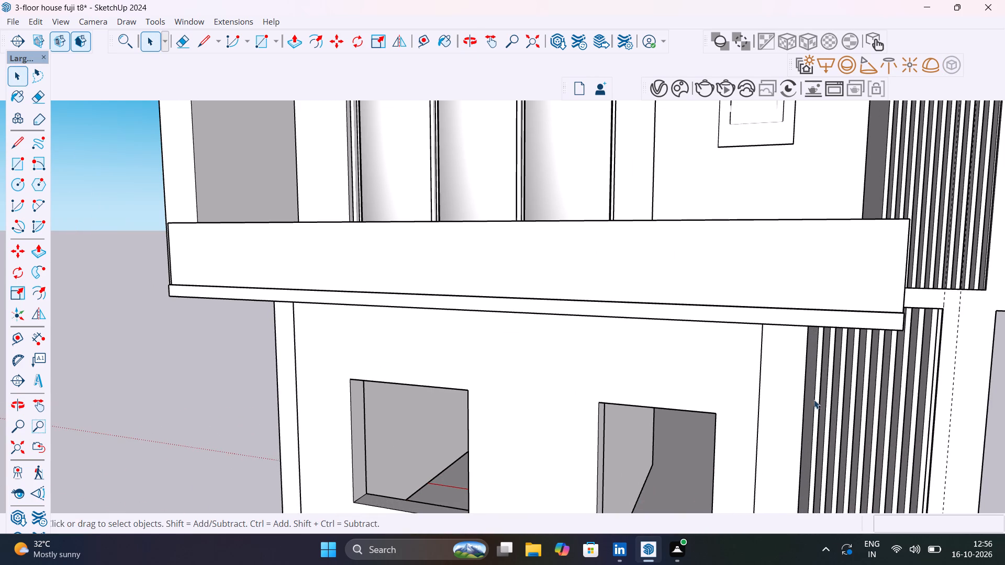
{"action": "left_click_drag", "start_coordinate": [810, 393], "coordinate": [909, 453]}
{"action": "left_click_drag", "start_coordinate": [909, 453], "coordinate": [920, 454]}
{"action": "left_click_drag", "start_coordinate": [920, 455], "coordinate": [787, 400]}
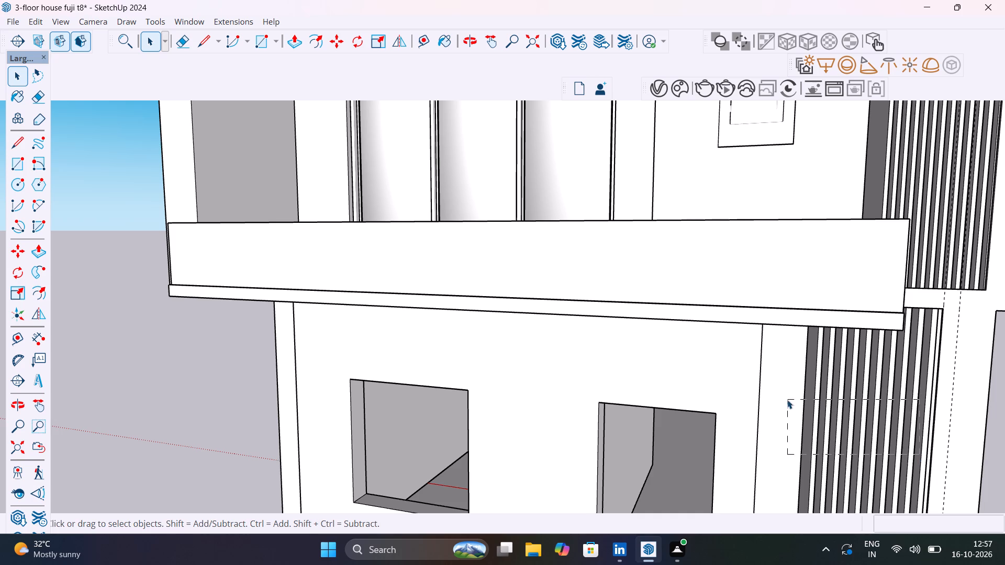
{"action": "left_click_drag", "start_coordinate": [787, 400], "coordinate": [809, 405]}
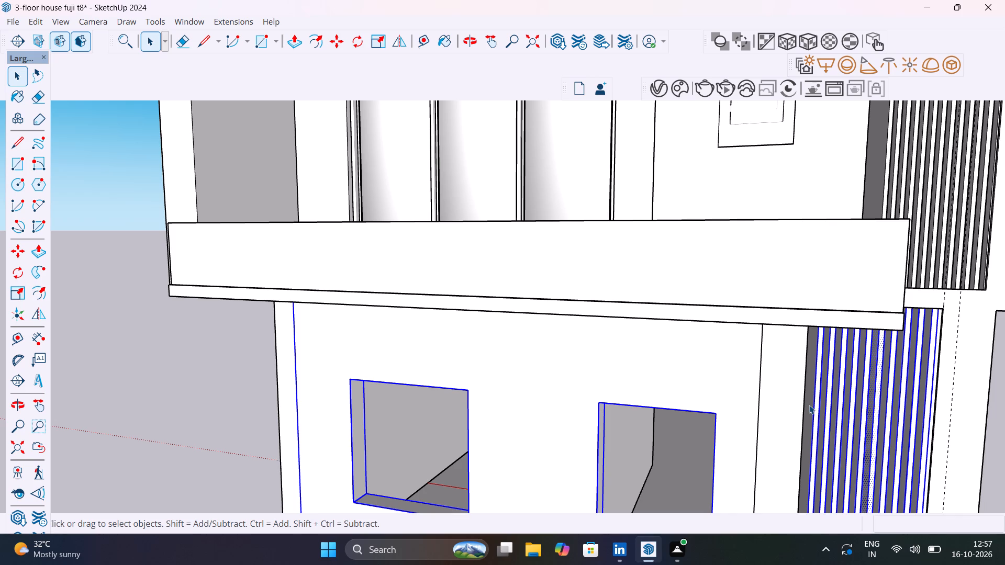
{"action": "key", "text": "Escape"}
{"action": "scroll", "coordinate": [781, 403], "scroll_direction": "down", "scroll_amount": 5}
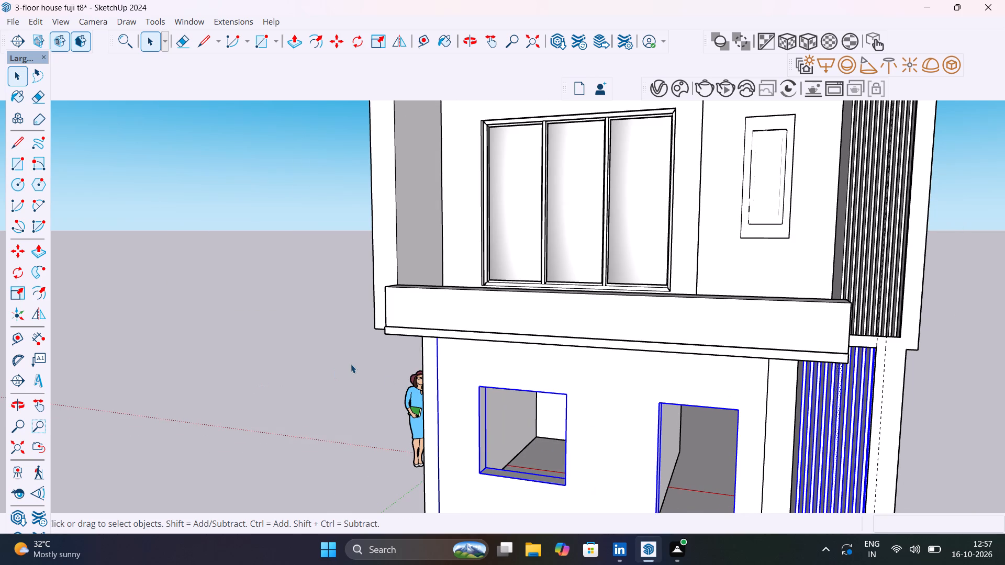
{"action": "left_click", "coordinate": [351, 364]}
Delete all the dashed guide lines around the house's ground-floor slats and post.
{"action": "middle_click_drag", "start_coordinate": [460, 403], "coordinate": [522, 409]}
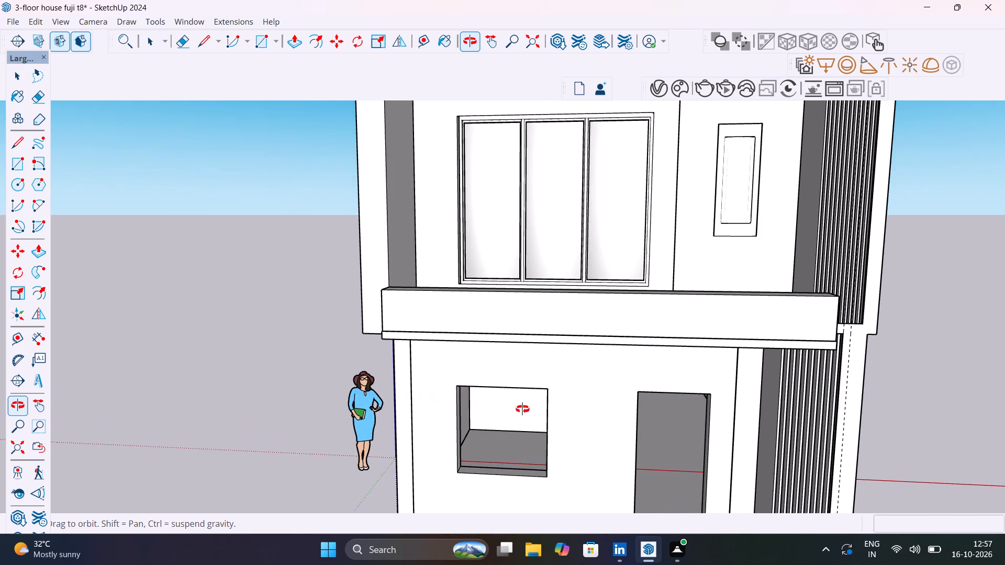
{"action": "middle_click_drag", "start_coordinate": [522, 409], "coordinate": [587, 424]}
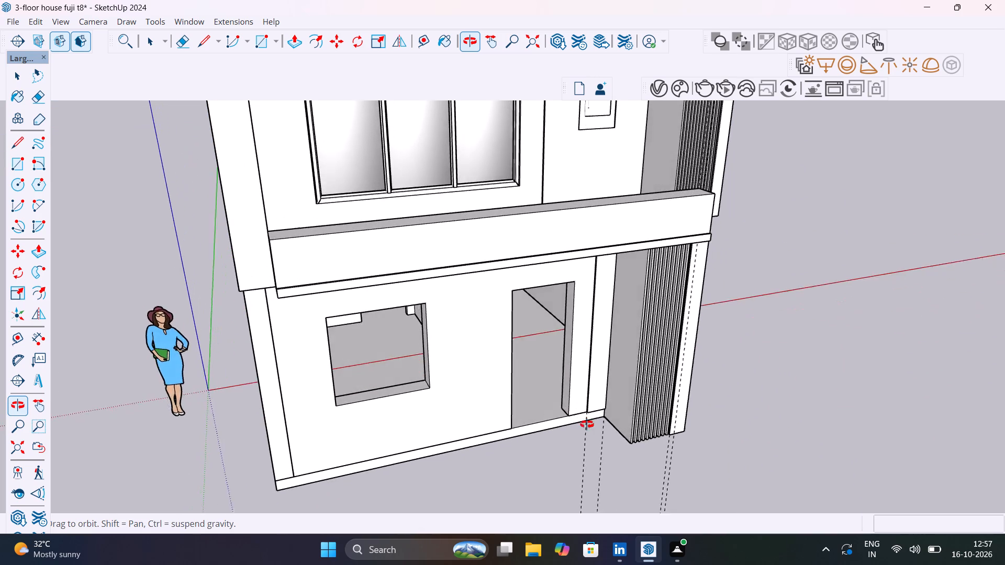
{"action": "middle_click_drag", "start_coordinate": [587, 424], "coordinate": [522, 361]}
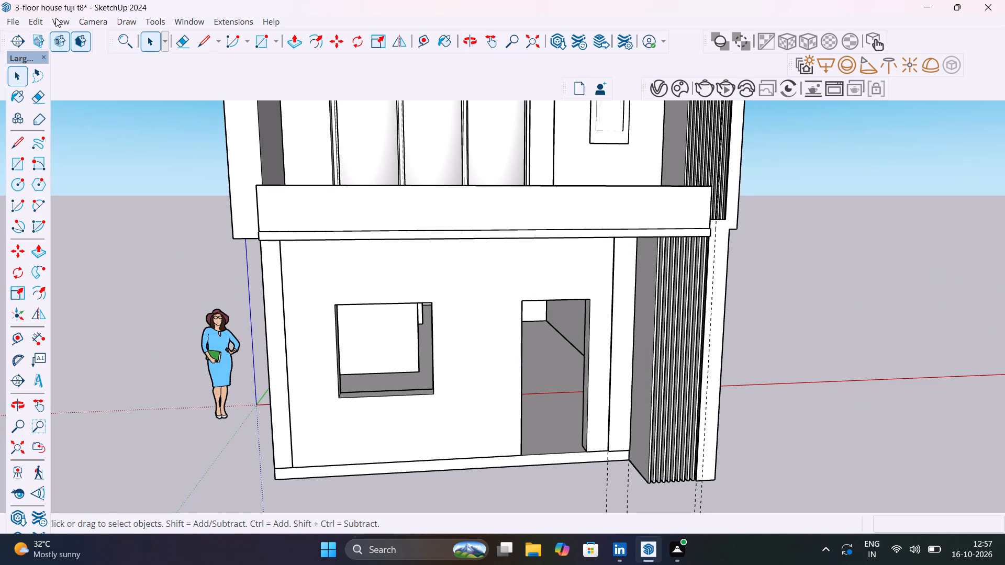
{"action": "left_click", "coordinate": [35, 25]}
{"action": "left_click", "coordinate": [83, 152]}
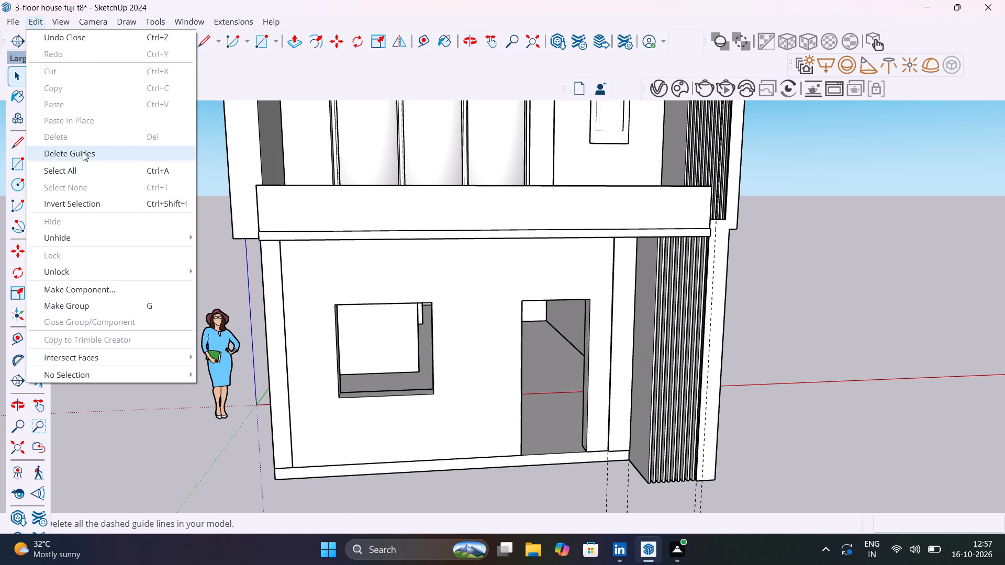
Delete the scale figure of the woman standing beside the house.
{"action": "scroll", "coordinate": [87, 197], "scroll_direction": "down", "scroll_amount": 7}
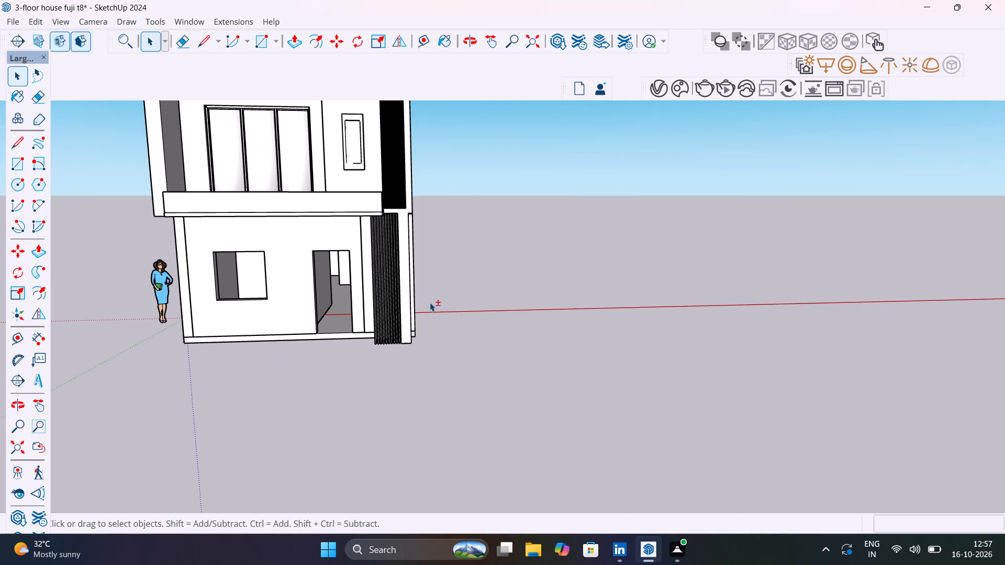
{"action": "middle_click_drag", "start_coordinate": [395, 275], "coordinate": [591, 404], "text": "shift"}
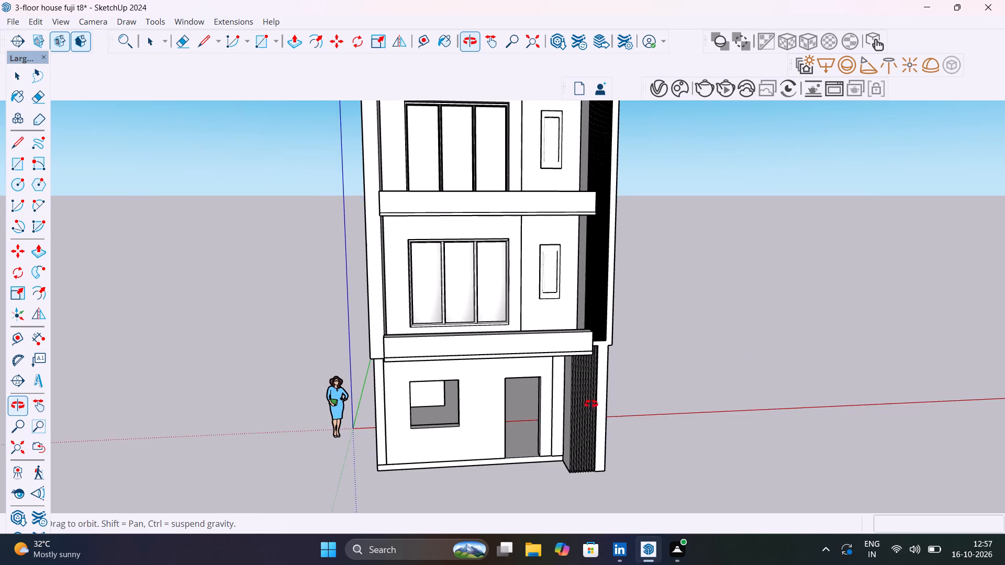
{"action": "middle_click_drag", "start_coordinate": [591, 404], "coordinate": [585, 390], "text": "shift"}
{"action": "left_click", "coordinate": [330, 398]}
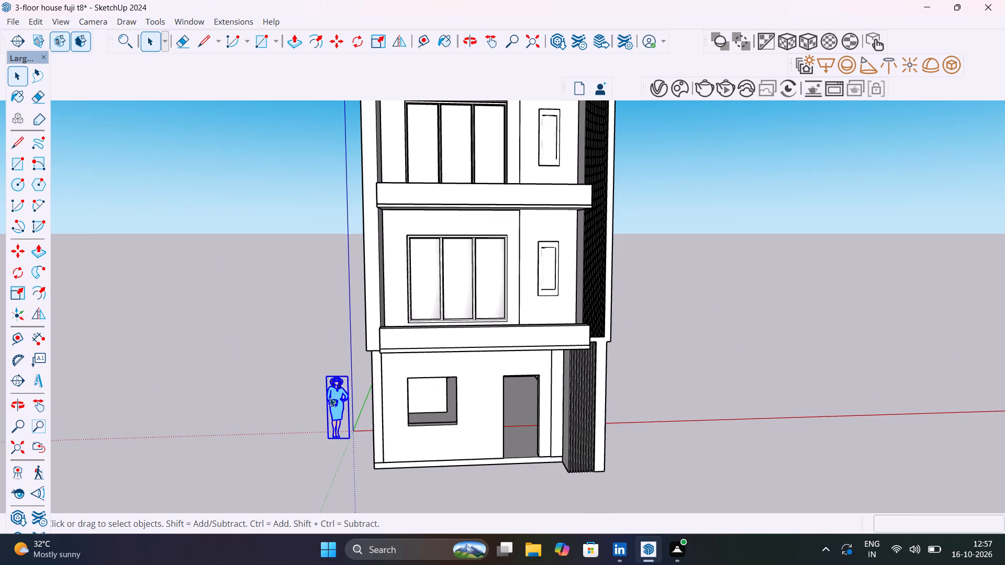
{"action": "key", "text": "Delete"}
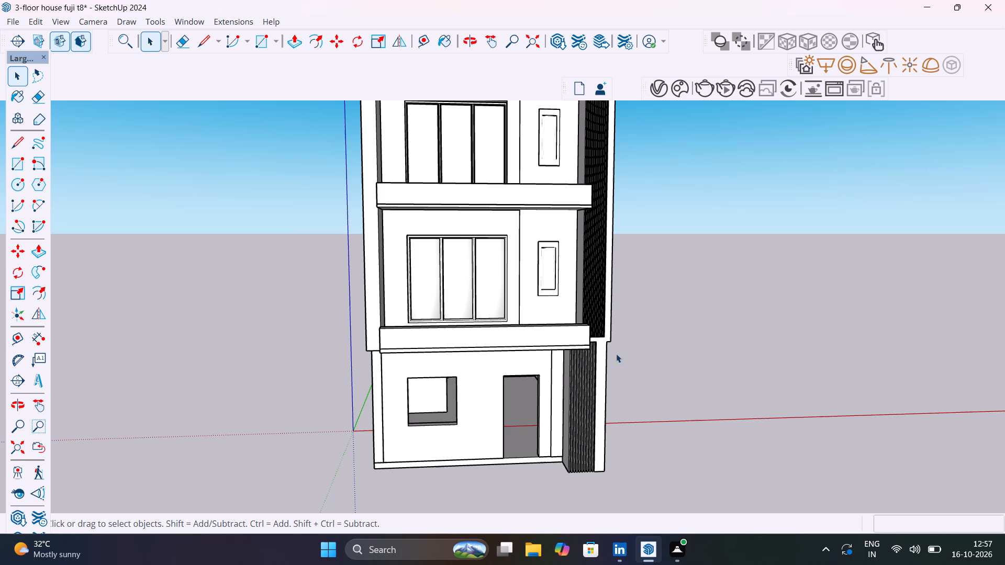
Open the Chaos Cosmos browser and search its online library for "windows".
{"action": "scroll", "coordinate": [561, 303], "scroll_direction": "down", "scroll_amount": 1}
{"action": "middle_click_drag", "start_coordinate": [558, 302], "coordinate": [506, 248]}
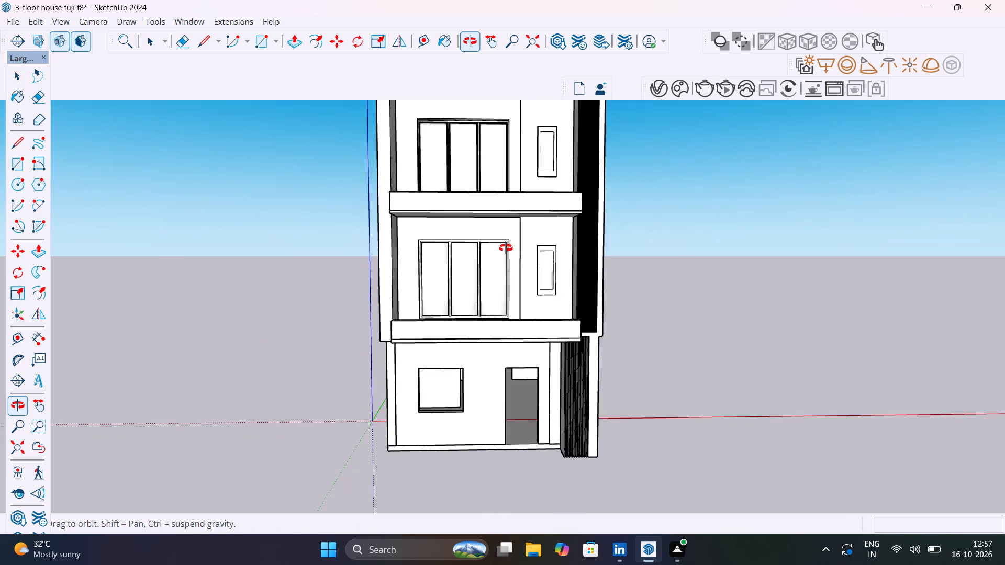
{"action": "middle_click_drag", "start_coordinate": [506, 248], "coordinate": [545, 270]}
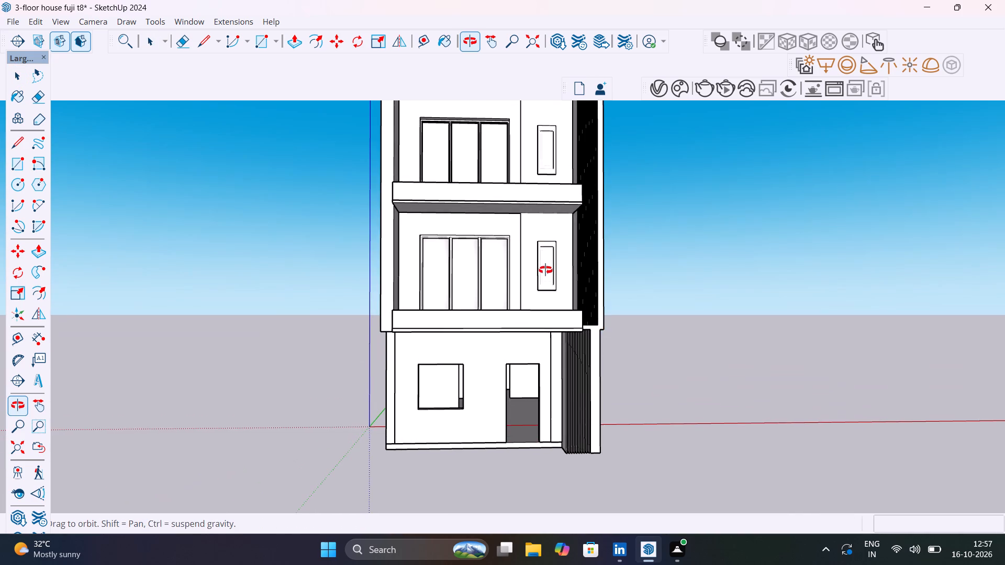
{"action": "middle_click_drag", "start_coordinate": [545, 270], "coordinate": [541, 349]}
{"action": "left_click", "coordinate": [673, 85]}
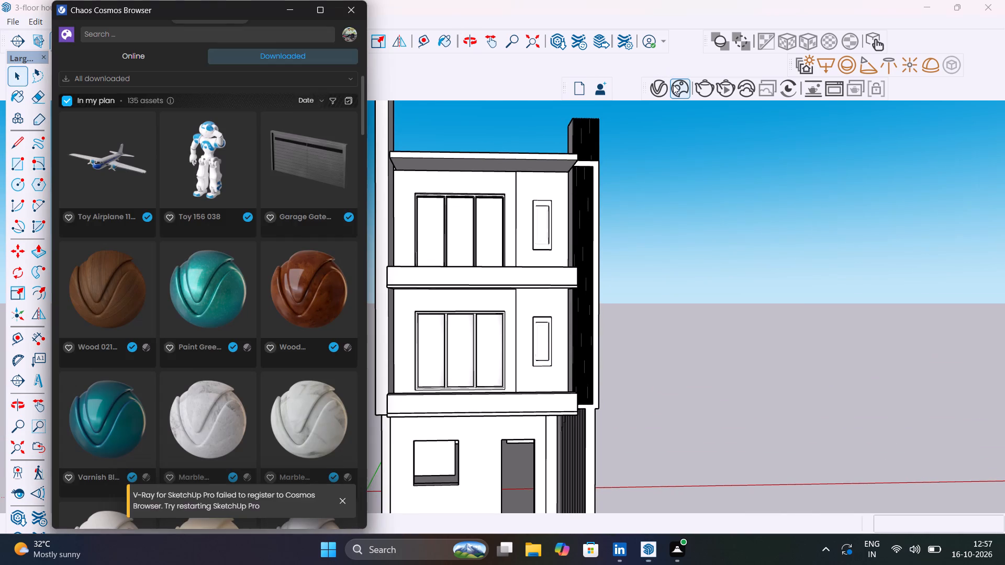
{"action": "left_click", "coordinate": [183, 36]}
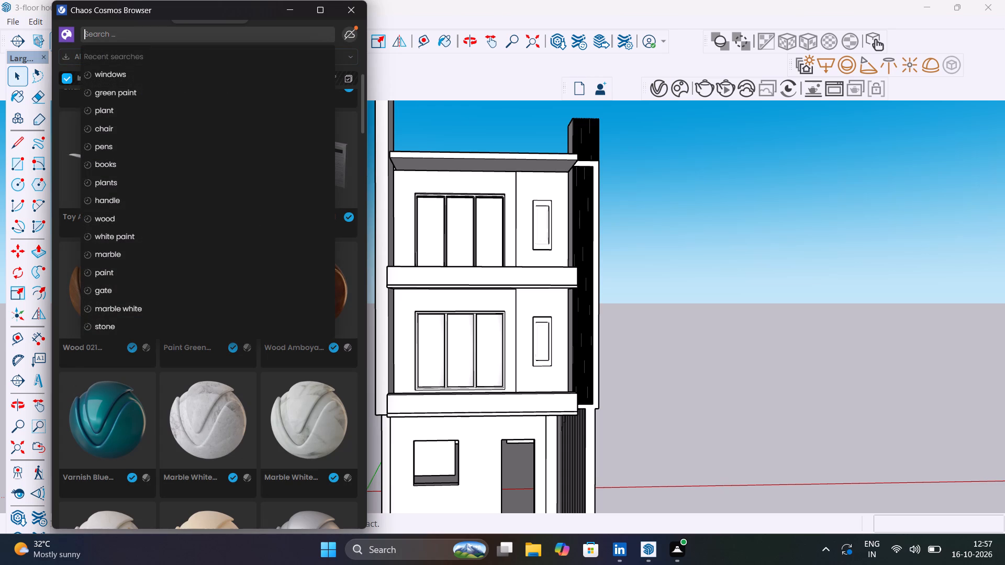
{"action": "left_click", "coordinate": [182, 71]}
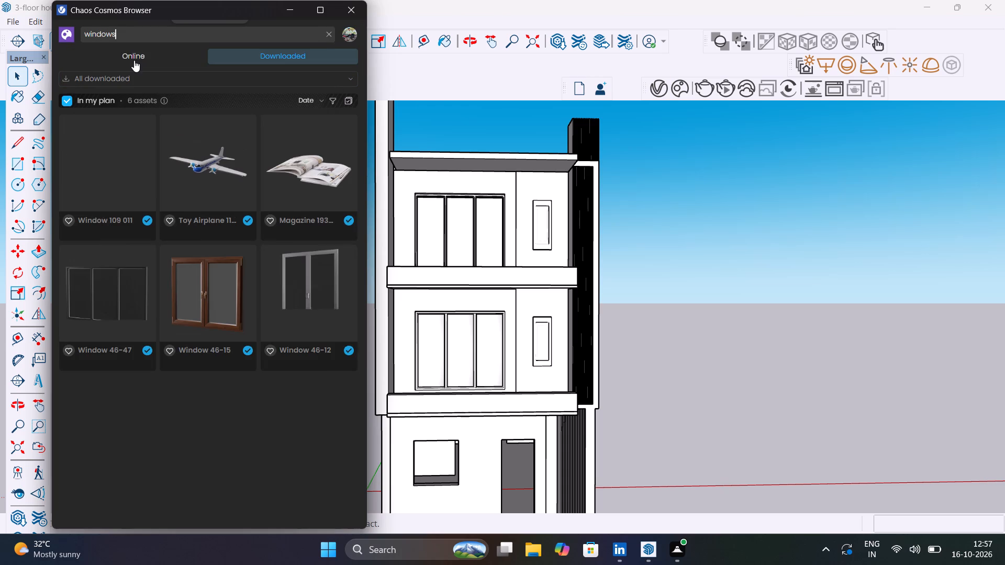
{"action": "left_click", "coordinate": [139, 53]}
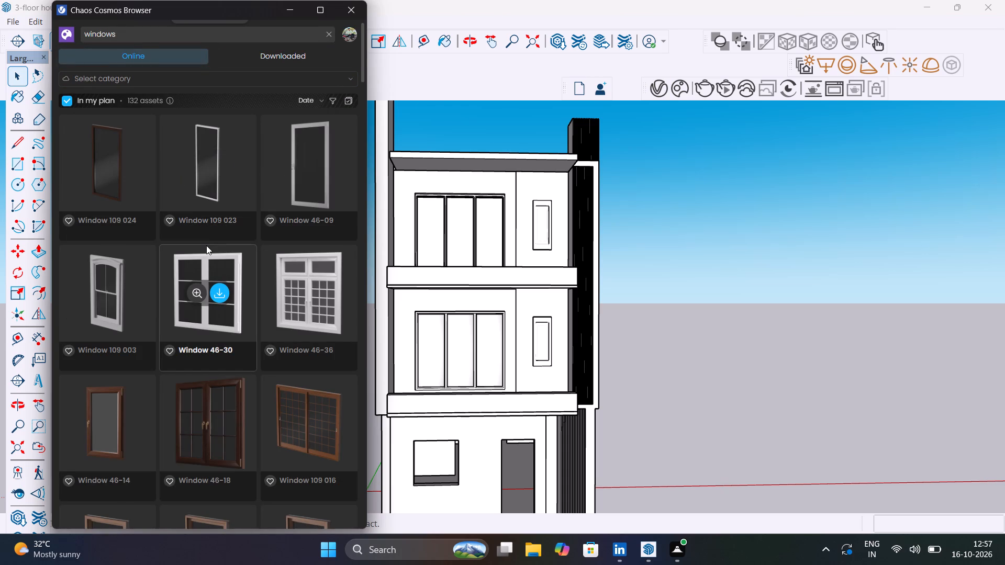
Look through the online window assets for a model that suits the house's front facade openings.
{"action": "scroll", "coordinate": [206, 245], "scroll_direction": "down", "scroll_amount": 2}
{"action": "scroll", "coordinate": [218, 299], "scroll_direction": "down", "scroll_amount": 4}
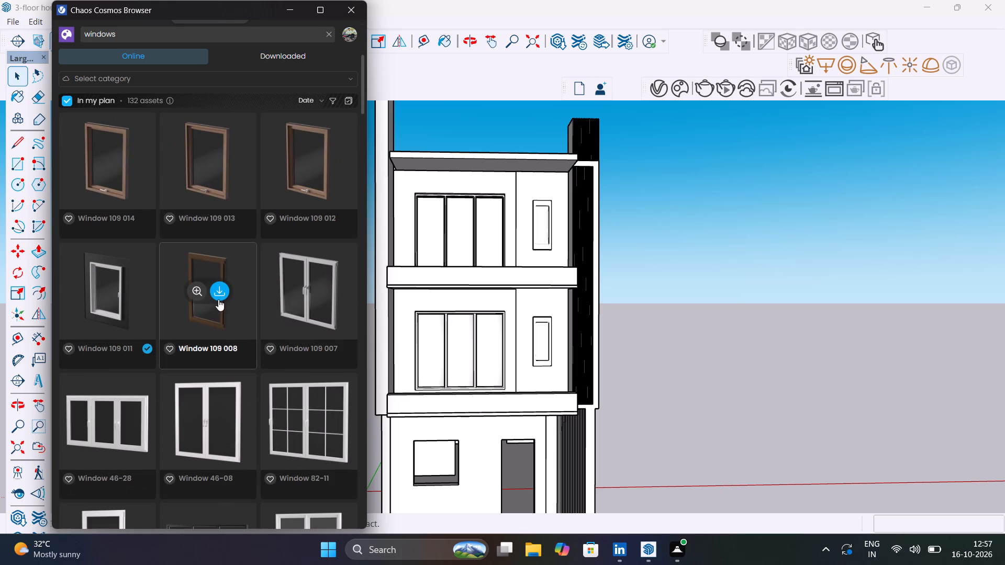
{"action": "scroll", "coordinate": [218, 299], "scroll_direction": "down", "scroll_amount": 3}
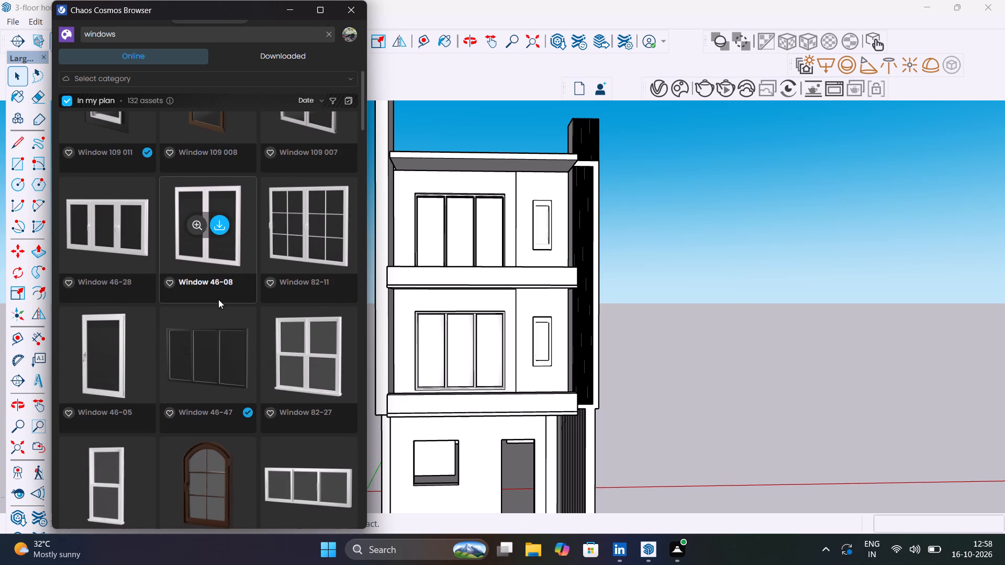
{"action": "scroll", "coordinate": [218, 299], "scroll_direction": "down", "scroll_amount": 4}
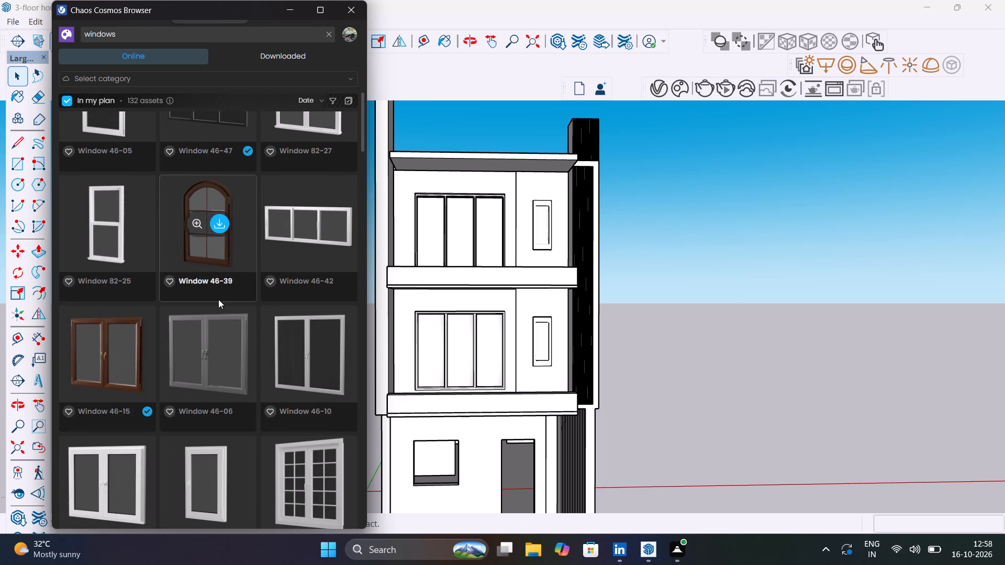
{"action": "scroll", "coordinate": [222, 308], "scroll_direction": "down", "scroll_amount": 5}
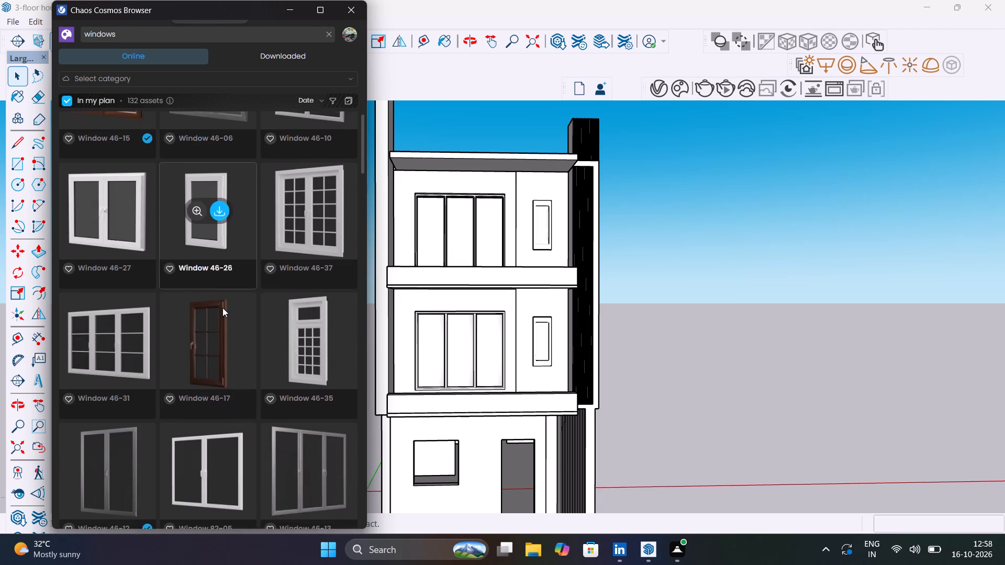
{"action": "scroll", "coordinate": [222, 308], "scroll_direction": "down", "scroll_amount": 2}
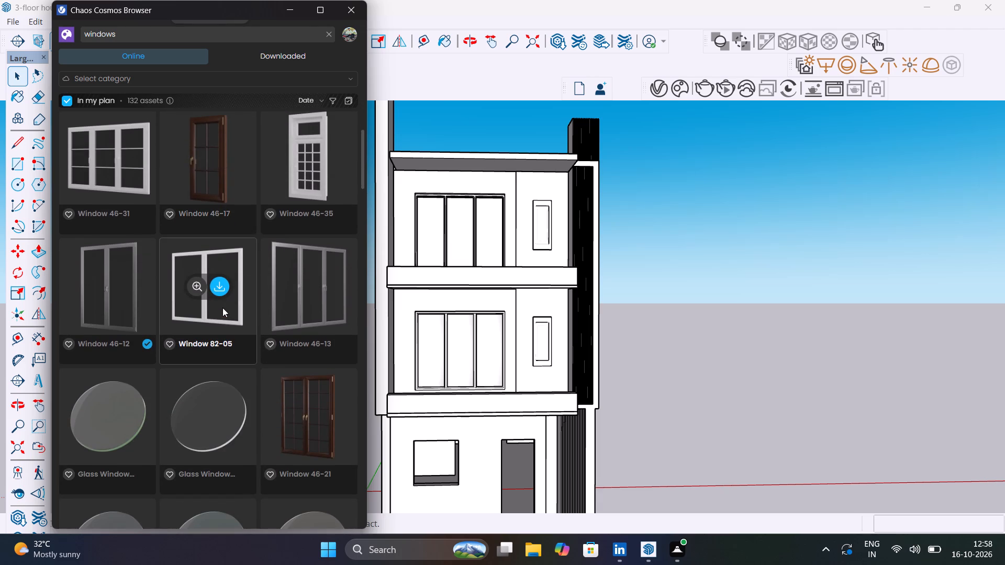
{"action": "scroll", "coordinate": [222, 308], "scroll_direction": "down", "scroll_amount": 6}
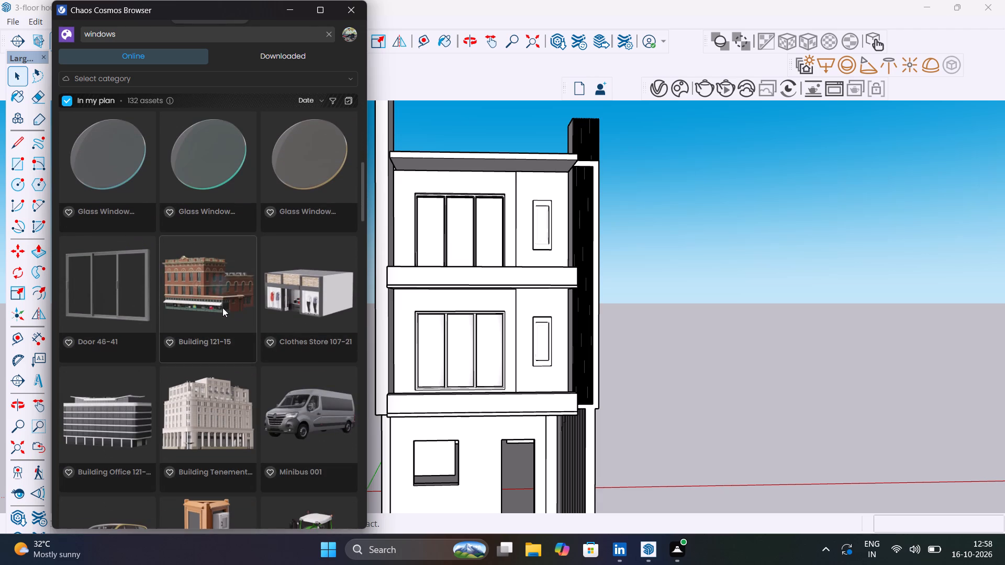
{"action": "scroll", "coordinate": [222, 308], "scroll_direction": "down", "scroll_amount": 3}
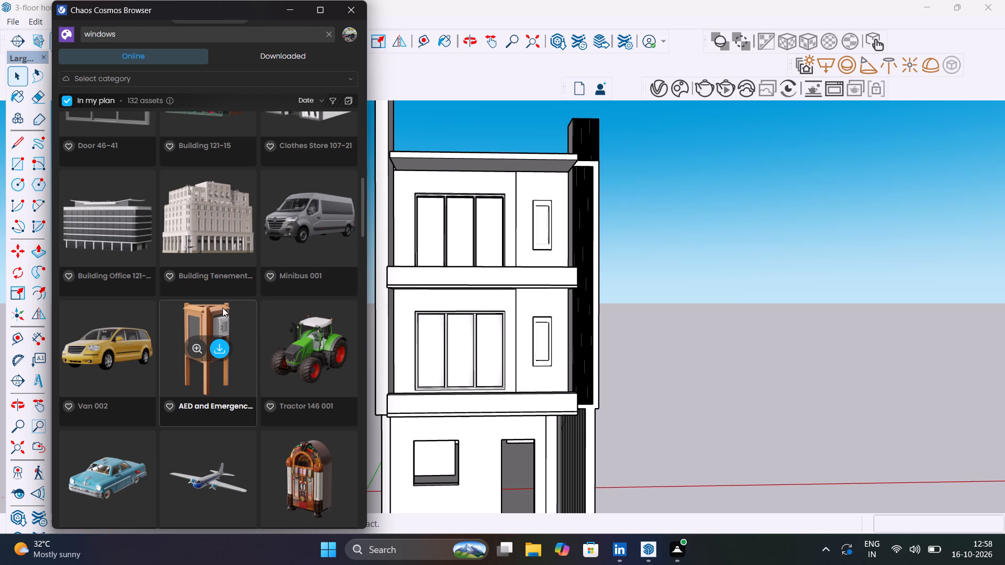
{"action": "scroll", "coordinate": [222, 308], "scroll_direction": "down", "scroll_amount": 13}
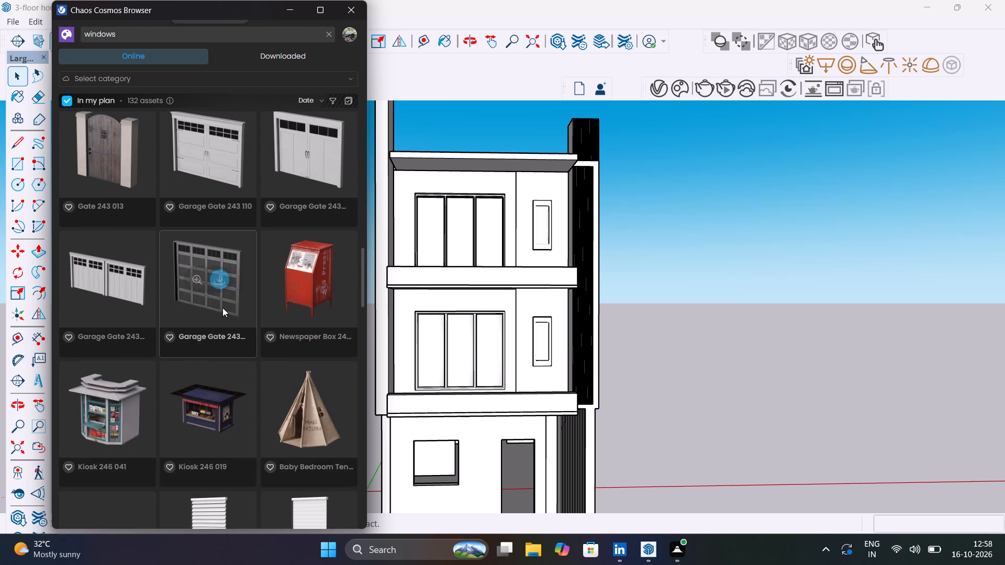
{"action": "scroll", "coordinate": [222, 308], "scroll_direction": "up", "scroll_amount": 17}
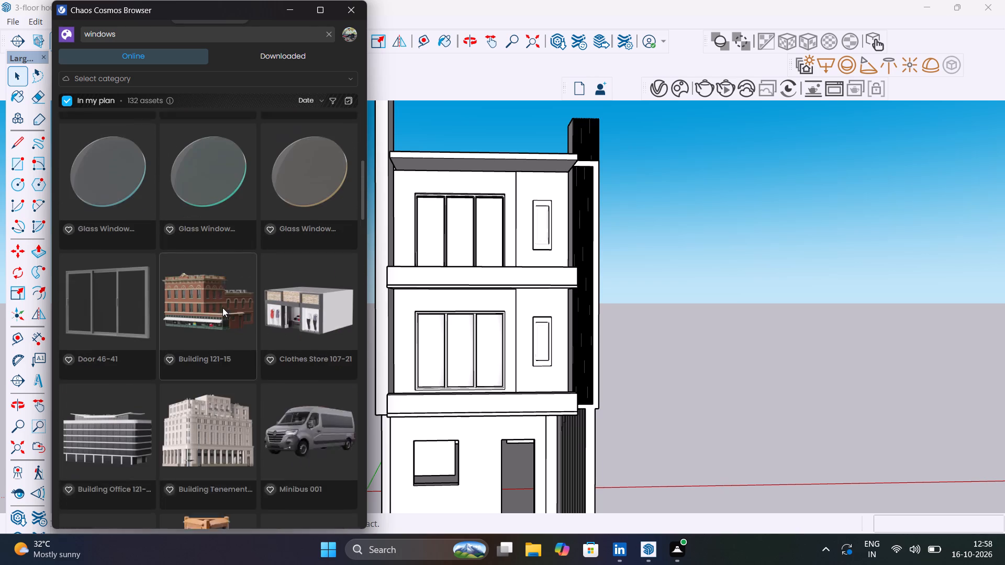
{"action": "scroll", "coordinate": [222, 308], "scroll_direction": "up", "scroll_amount": 9}
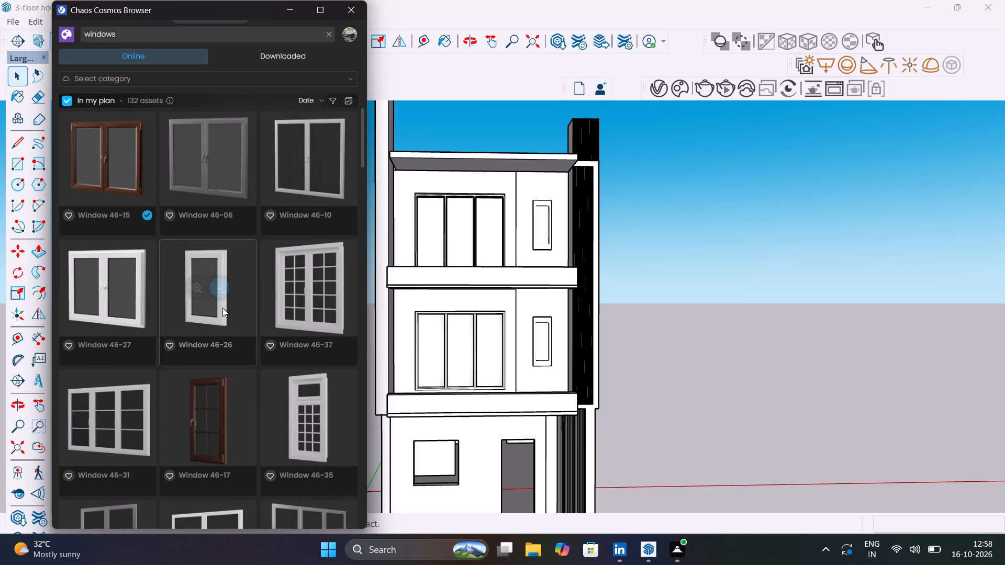
{"action": "scroll", "coordinate": [222, 308], "scroll_direction": "up", "scroll_amount": 4}
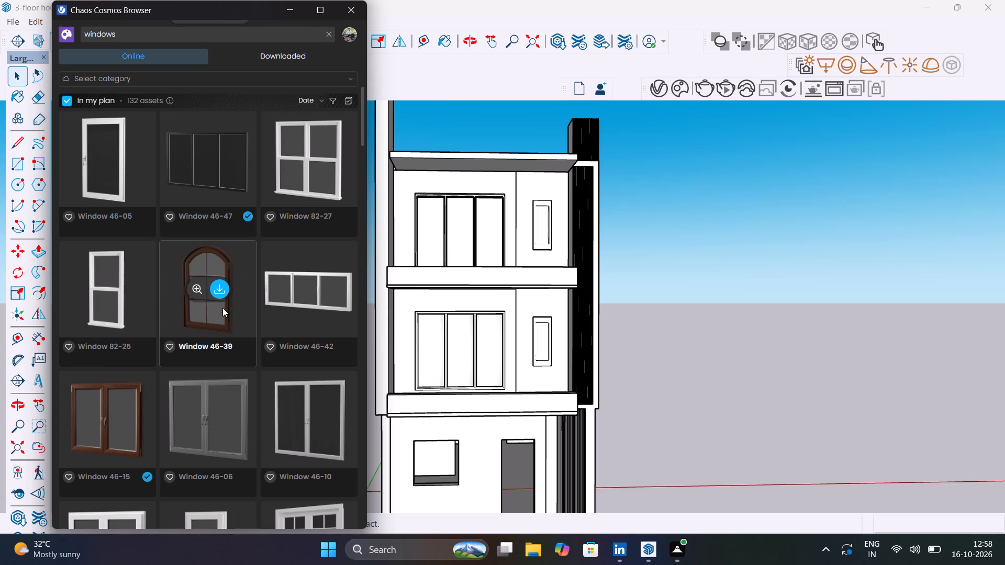
{"action": "scroll", "coordinate": [222, 308], "scroll_direction": "up", "scroll_amount": 2}
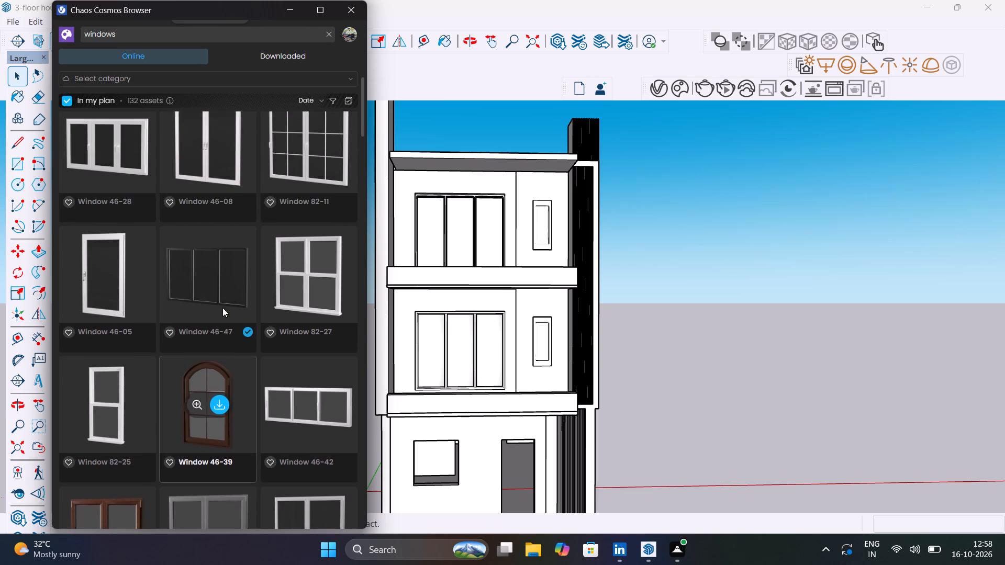
{"action": "scroll", "coordinate": [222, 308], "scroll_direction": "up", "scroll_amount": 3}
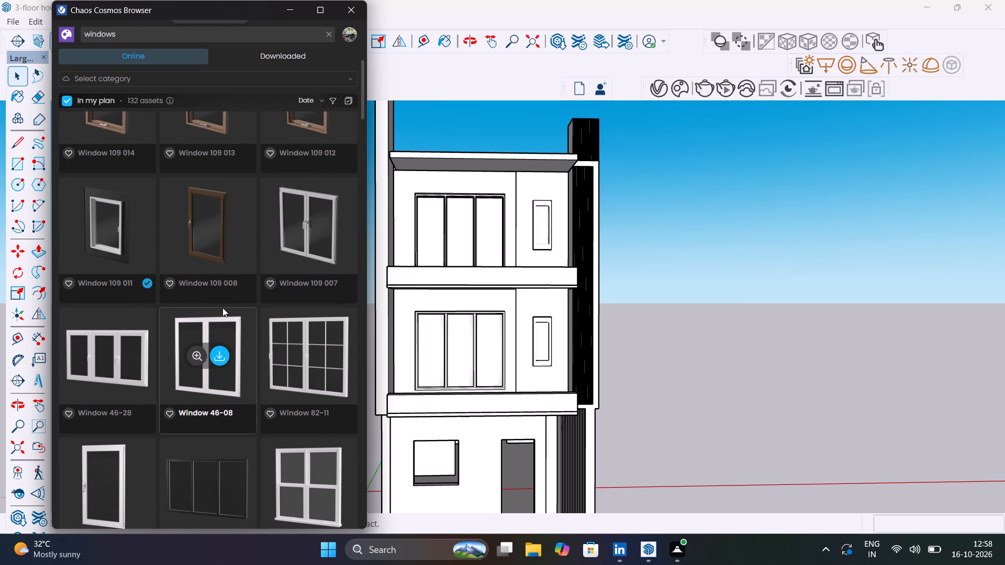
{"action": "scroll", "coordinate": [222, 308], "scroll_direction": "up", "scroll_amount": 7}
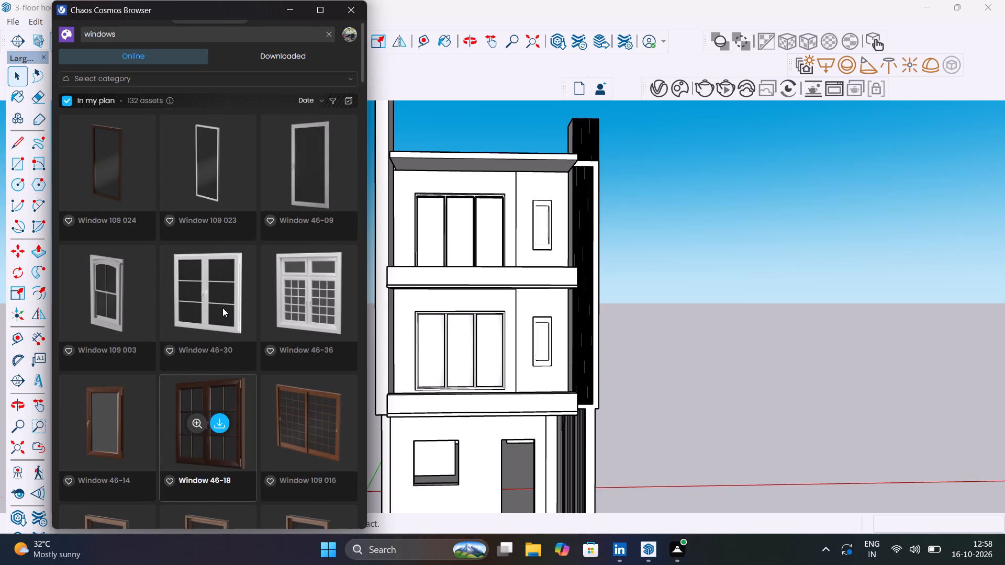
{"action": "scroll", "coordinate": [222, 308], "scroll_direction": "up", "scroll_amount": 7}
{"action": "scroll", "coordinate": [222, 308], "scroll_direction": "down", "scroll_amount": 1}
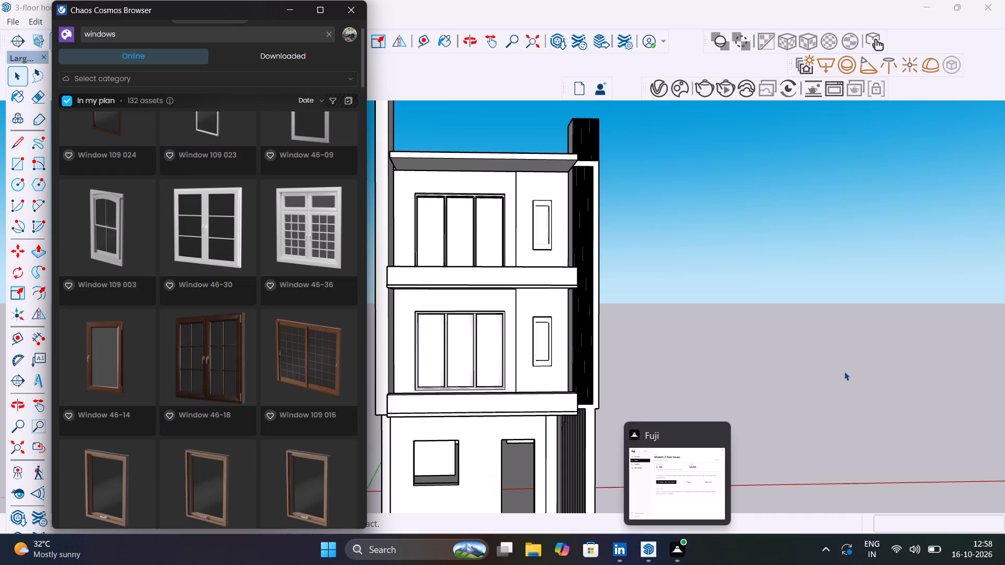
Import the white-framed Window 109 011 asset from the online window results into the model.
{"action": "scroll", "coordinate": [338, 383], "scroll_direction": "down", "scroll_amount": 3}
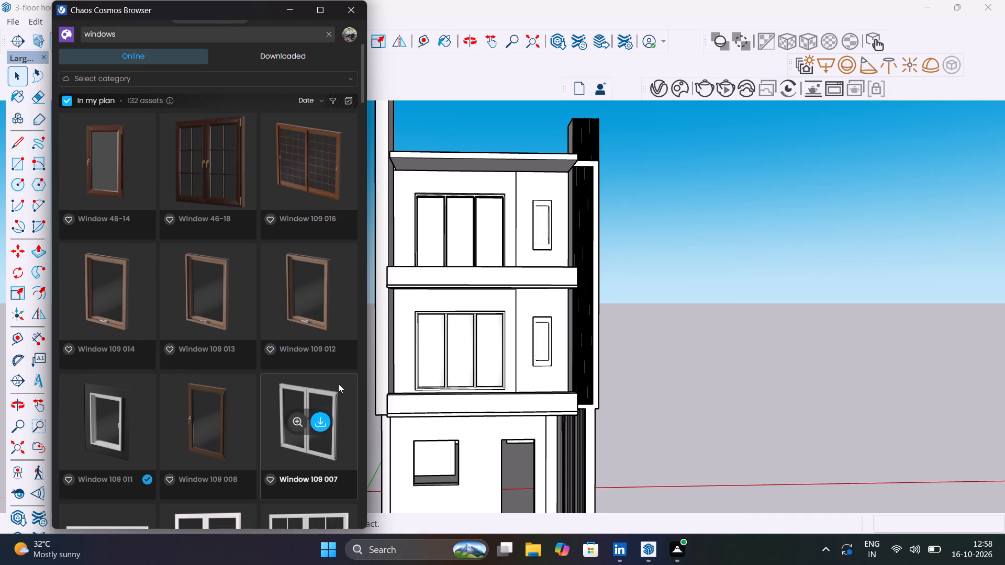
{"action": "scroll", "coordinate": [338, 383], "scroll_direction": "down", "scroll_amount": 2}
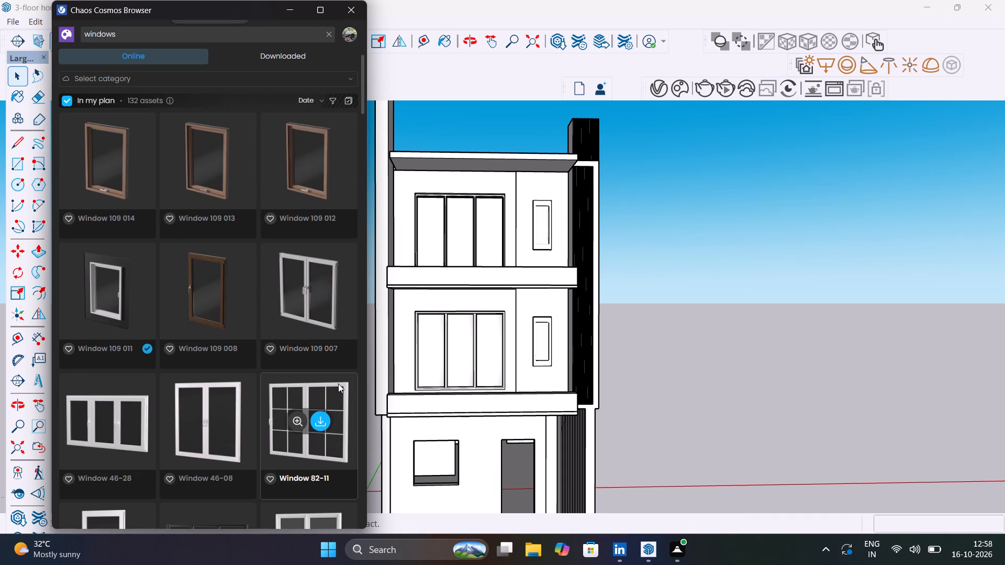
{"action": "scroll", "coordinate": [338, 383], "scroll_direction": "down", "scroll_amount": 4}
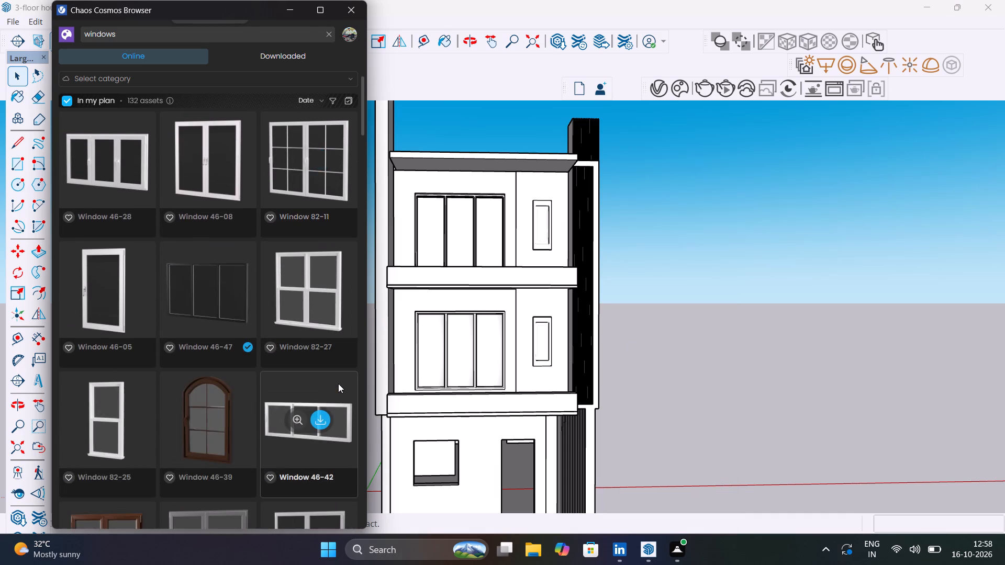
{"action": "scroll", "coordinate": [338, 383], "scroll_direction": "down", "scroll_amount": 3}
{"action": "scroll", "coordinate": [338, 383], "scroll_direction": "up", "scroll_amount": 2}
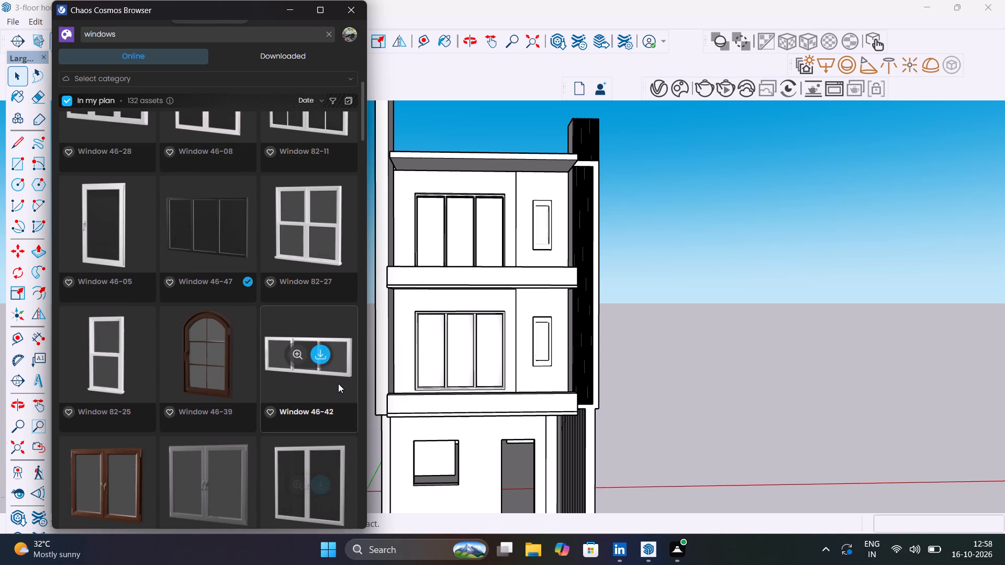
{"action": "scroll", "coordinate": [338, 383], "scroll_direction": "up", "scroll_amount": 7}
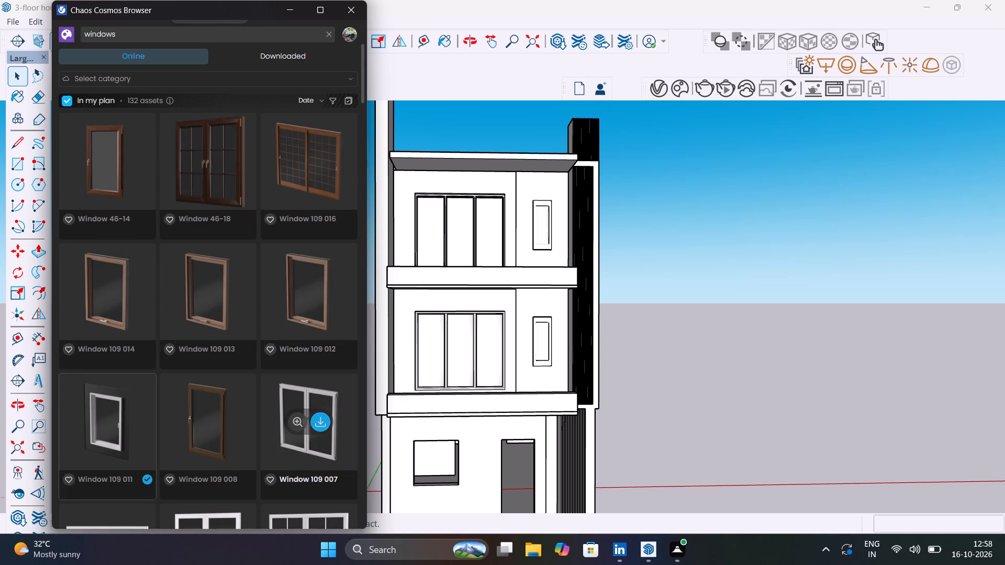
{"action": "left_click", "coordinate": [118, 424]}
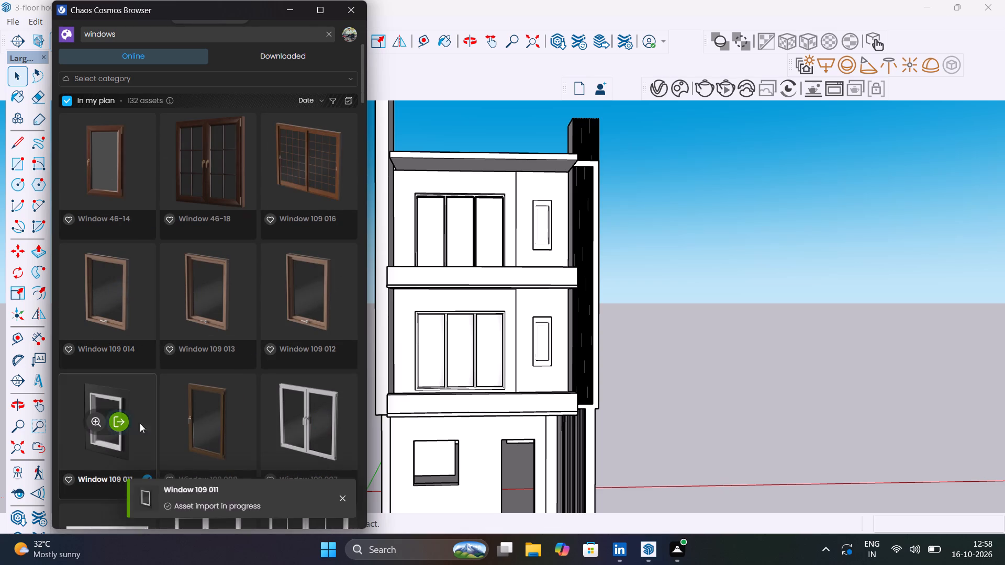
Place the imported window on the ground just in front of the house and close the asset browser.
{"action": "scroll", "coordinate": [454, 480], "scroll_direction": "up", "scroll_amount": 5}
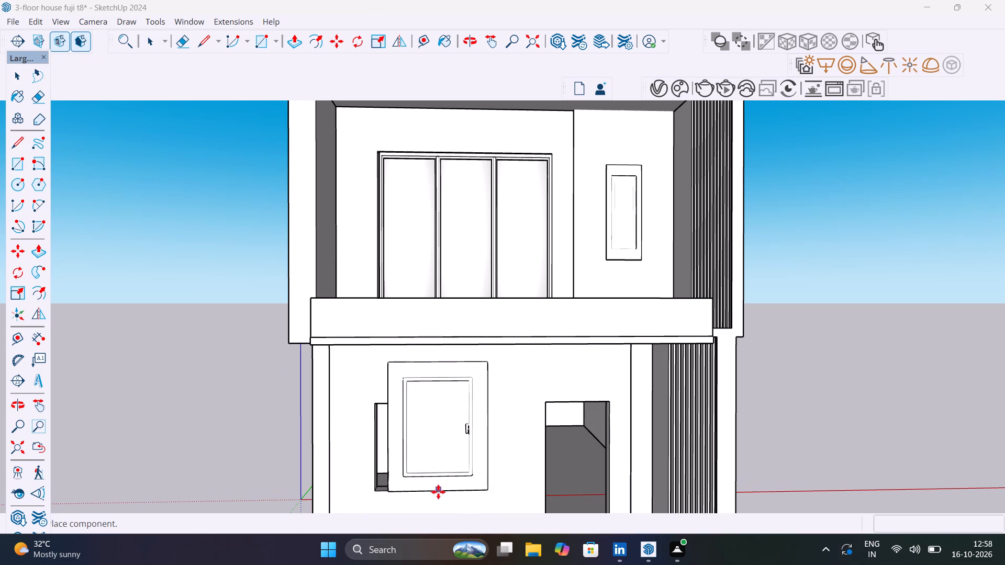
{"action": "middle_click_drag", "start_coordinate": [436, 483], "coordinate": [415, 440]}
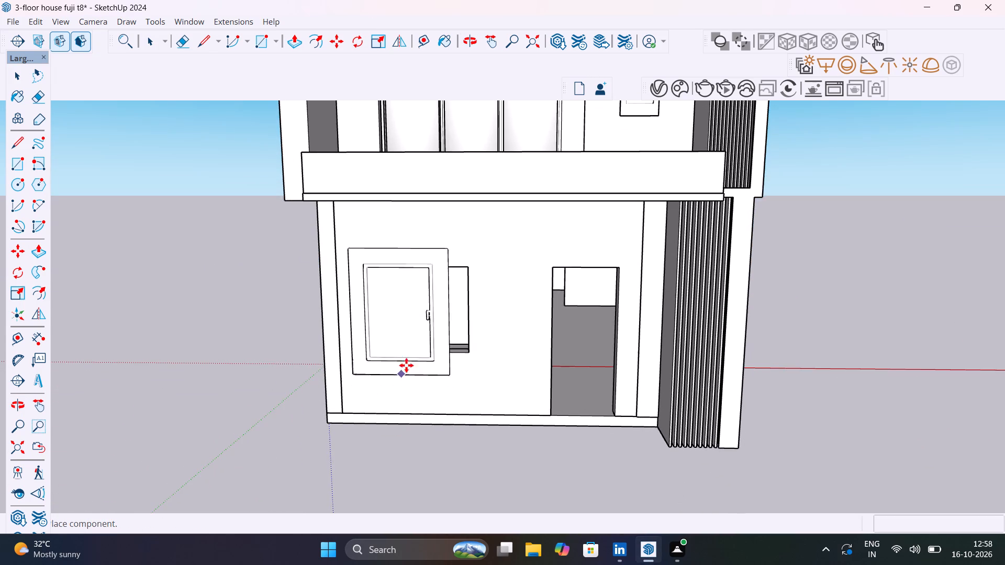
{"action": "scroll", "coordinate": [411, 357], "scroll_direction": "up", "scroll_amount": 5}
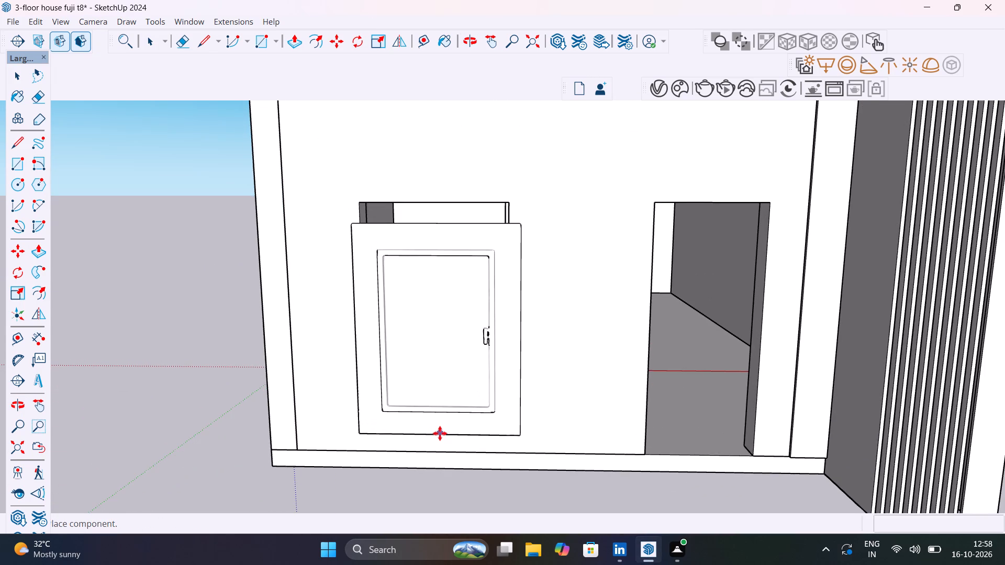
{"action": "middle_click_drag", "start_coordinate": [440, 433], "coordinate": [335, 452], "text": "shift"}
{"action": "scroll", "coordinate": [368, 398], "scroll_direction": "down", "scroll_amount": 10}
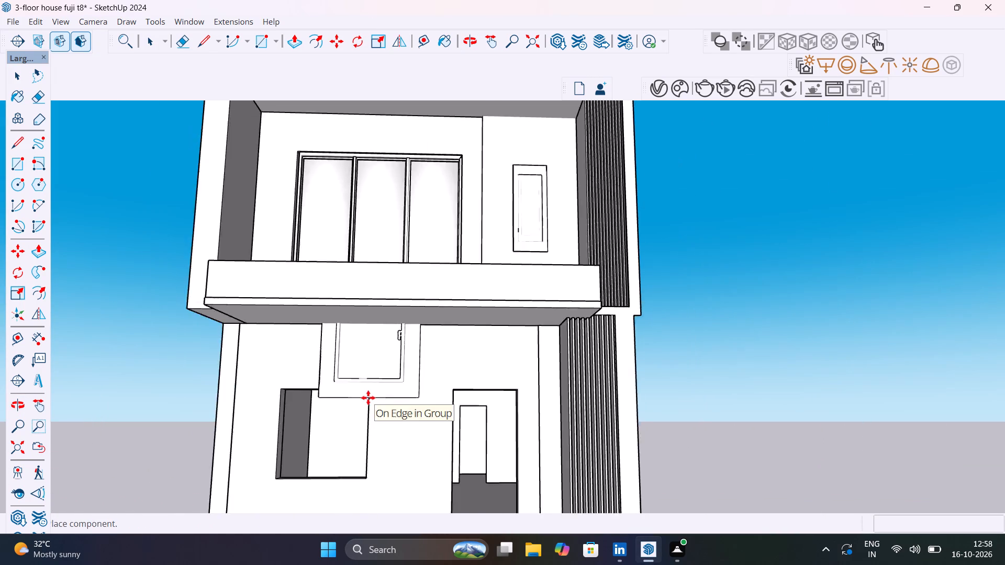
{"action": "scroll", "coordinate": [368, 398], "scroll_direction": "down", "scroll_amount": 3}
{"action": "middle_click_drag", "start_coordinate": [371, 405], "coordinate": [363, 432]}
{"action": "scroll", "coordinate": [352, 478], "scroll_direction": "down", "scroll_amount": 1}
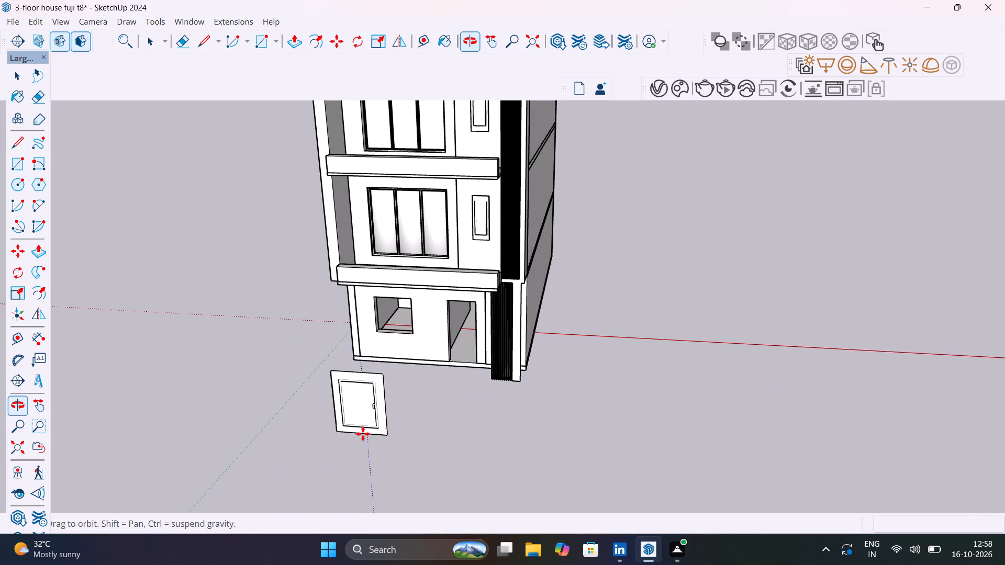
{"action": "left_click", "coordinate": [388, 414]}
{"action": "key", "text": "space"}
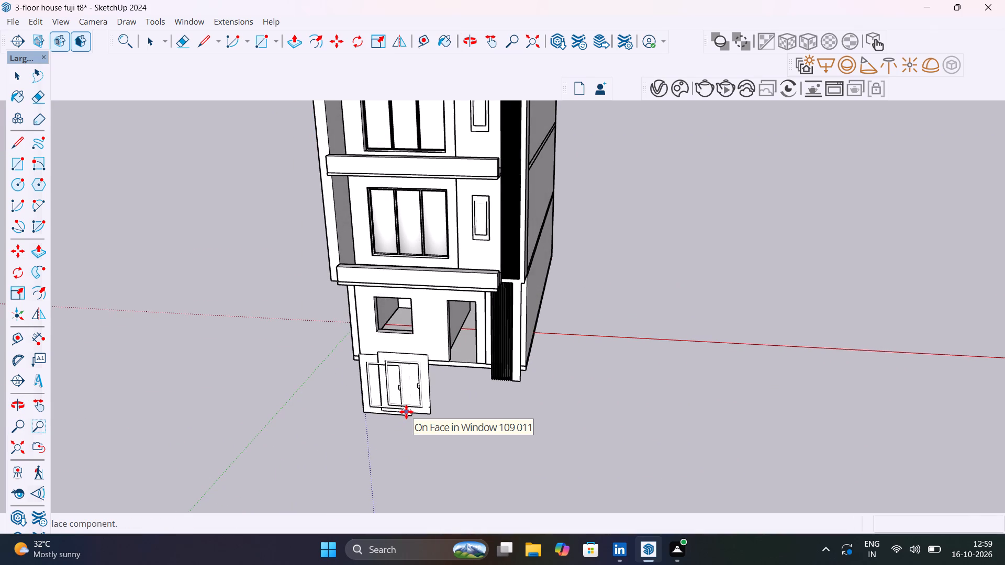
{"action": "left_click", "coordinate": [423, 380]}
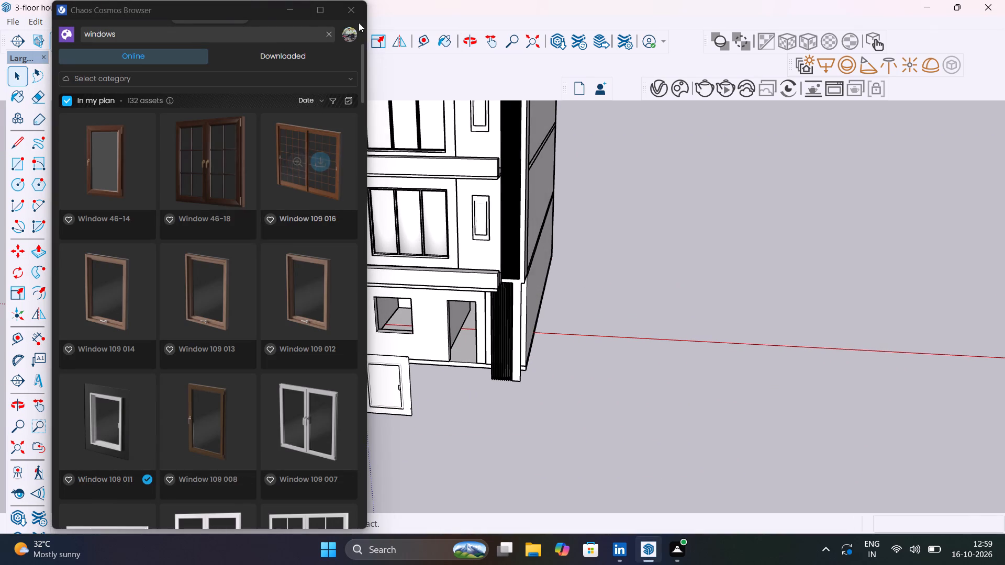
{"action": "left_click", "coordinate": [355, 17]}
Scale the placed window down uniformly to less than half its size.
{"action": "scroll", "coordinate": [365, 351], "scroll_direction": "up", "scroll_amount": 14}
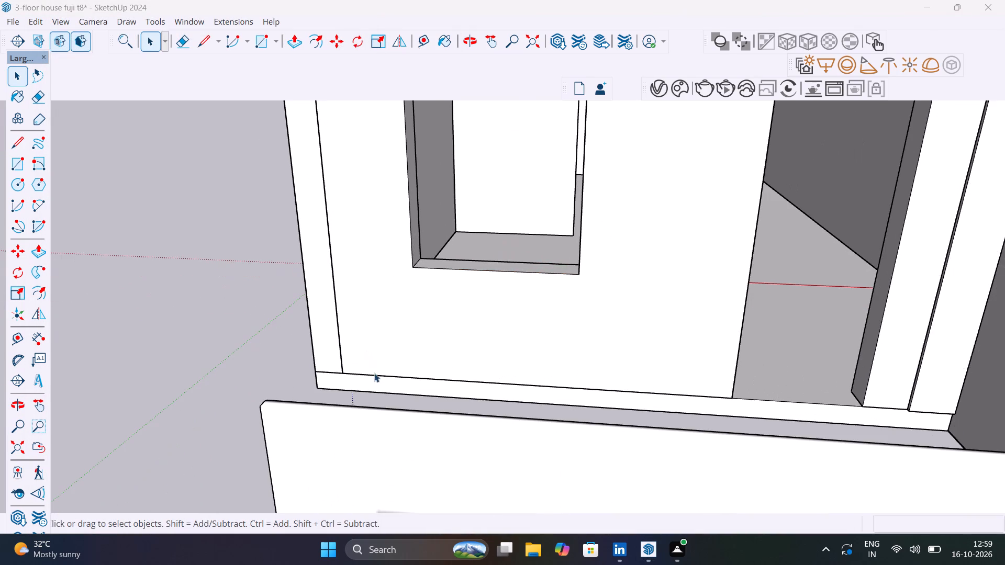
{"action": "scroll", "coordinate": [372, 380], "scroll_direction": "down", "scroll_amount": 3}
{"action": "middle_click_drag", "start_coordinate": [390, 406], "coordinate": [552, 369]}
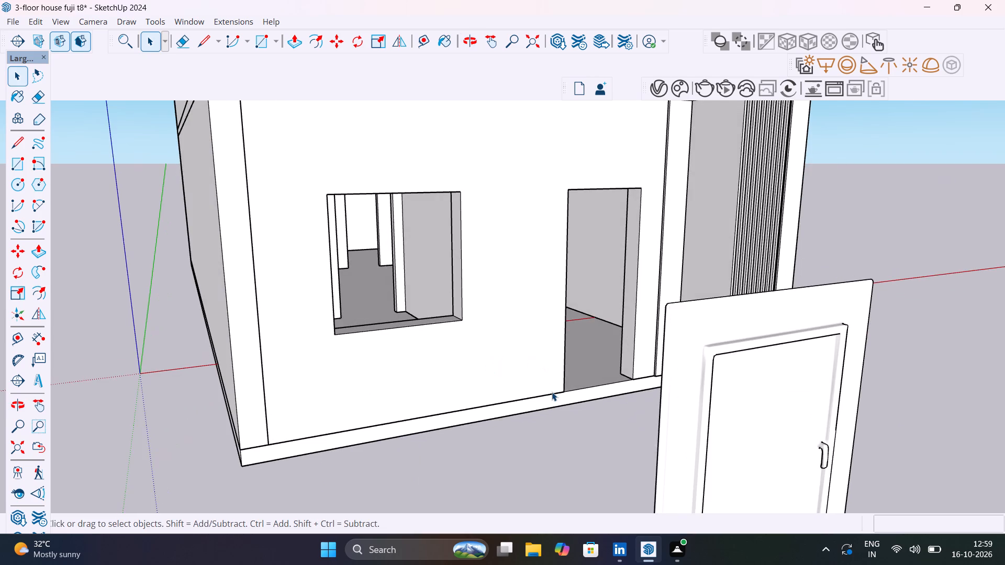
{"action": "scroll", "coordinate": [552, 392], "scroll_direction": "down", "scroll_amount": 5}
{"action": "middle_click_drag", "start_coordinate": [488, 390], "coordinate": [314, 327], "text": "shift"}
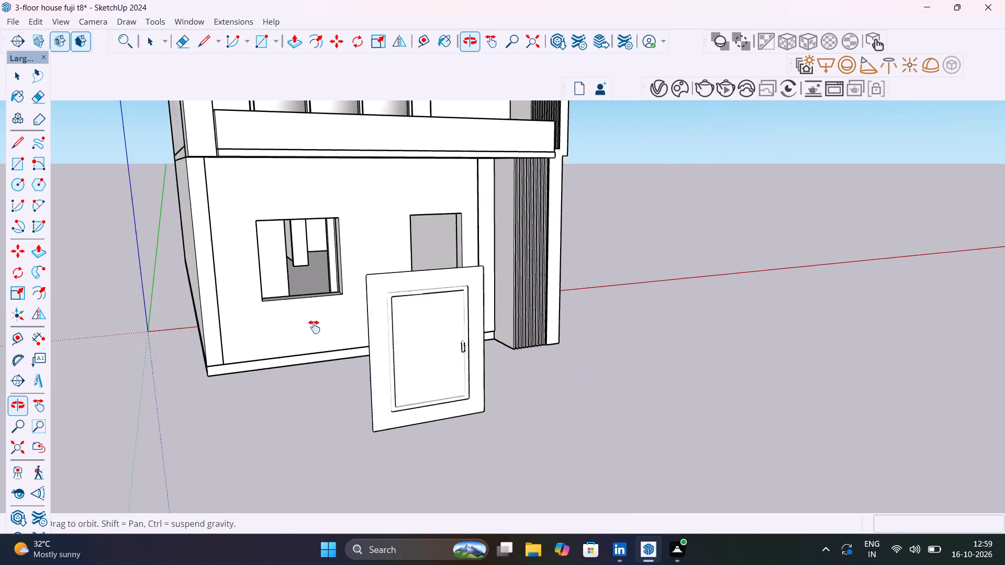
{"action": "middle_click_drag", "start_coordinate": [314, 327], "coordinate": [314, 327], "text": "shift"}
{"action": "left_click", "coordinate": [398, 330]}
{"action": "key", "text": "s"}
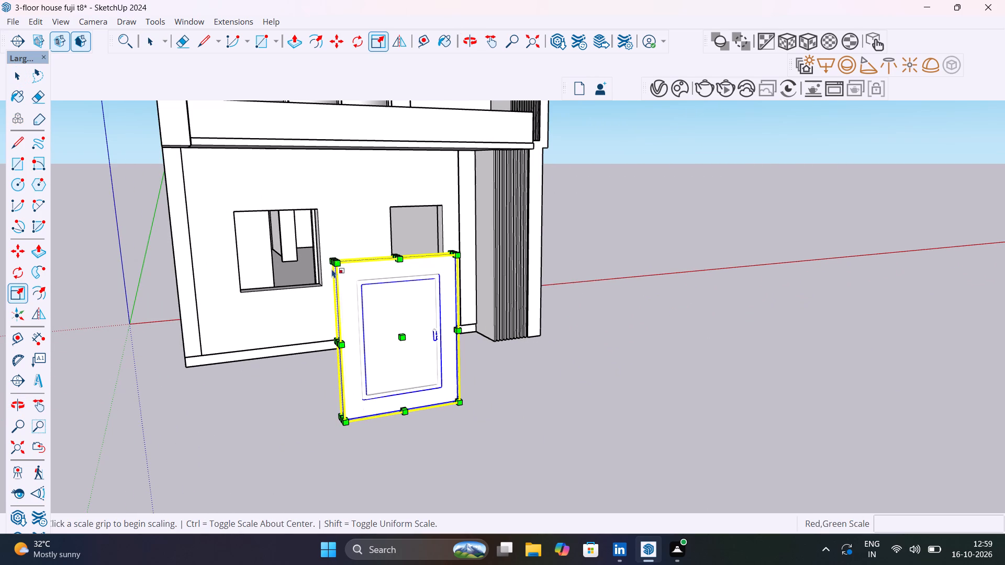
{"action": "scroll", "coordinate": [330, 259], "scroll_direction": "up", "scroll_amount": 8}
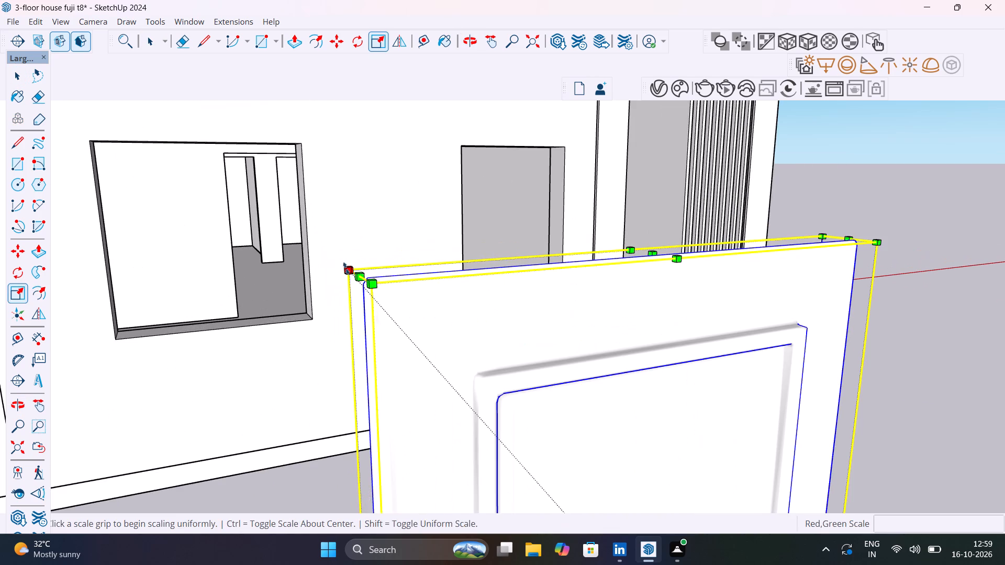
{"action": "left_click", "coordinate": [348, 269]}
{"action": "scroll", "coordinate": [454, 349], "scroll_direction": "down", "scroll_amount": 13}
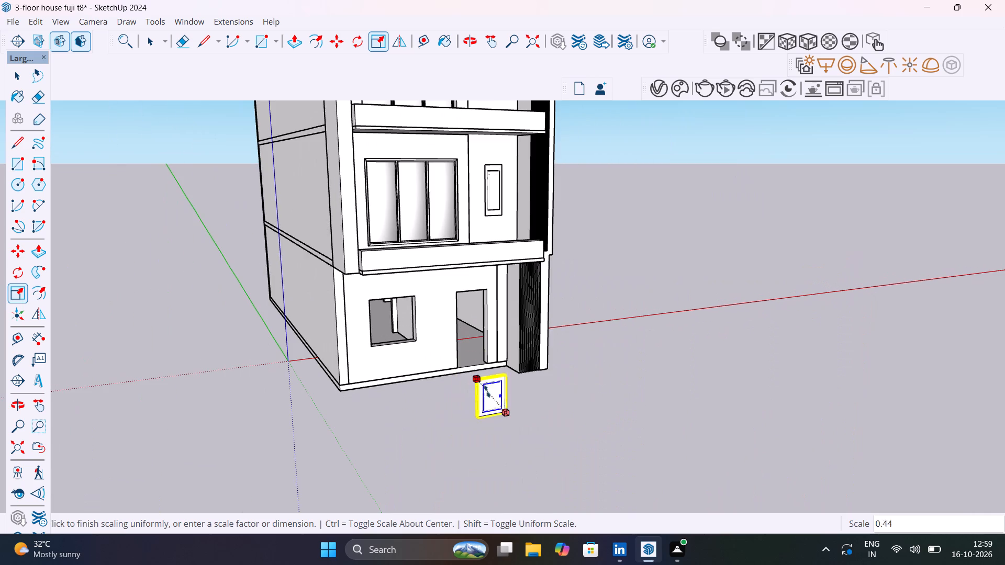
{"action": "left_click", "coordinate": [484, 393]}
{"action": "key", "text": "space"}
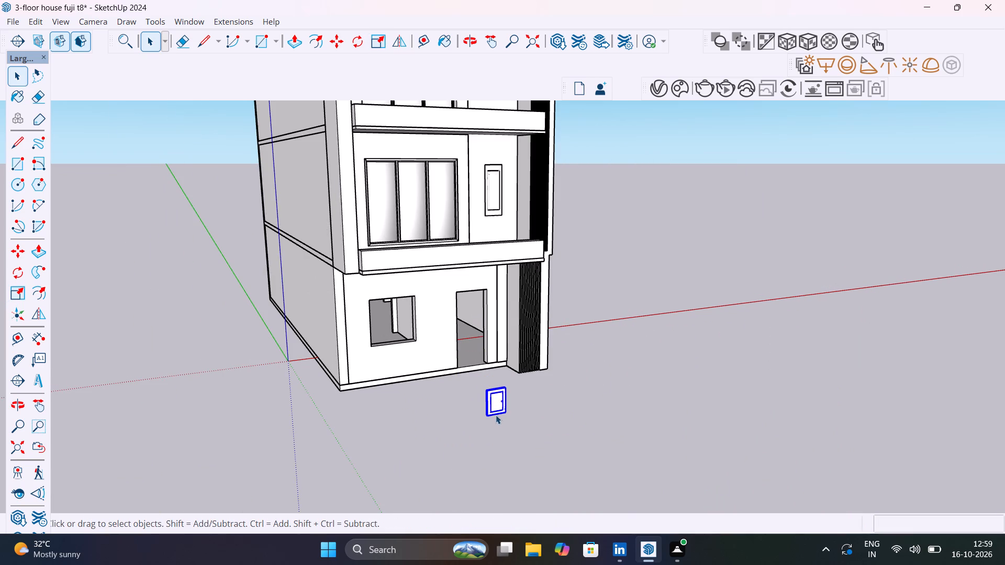
Move the window by its bottom-left corner into the bottom-left corner of the ground-floor window opening.
{"action": "scroll", "coordinate": [496, 414], "scroll_direction": "up", "scroll_amount": 4}
{"action": "key", "text": "m"}
{"action": "scroll", "coordinate": [478, 414], "scroll_direction": "up", "scroll_amount": 9}
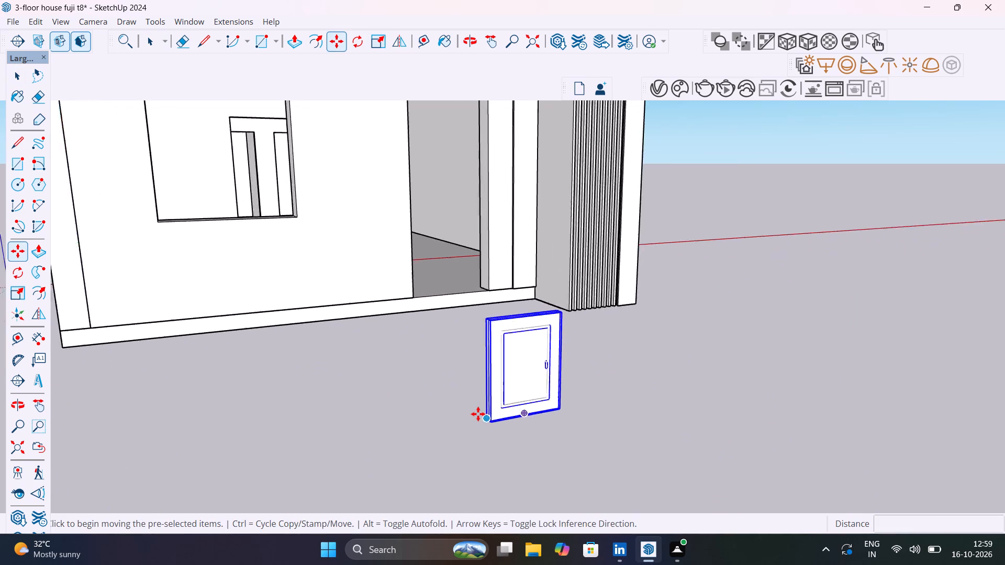
{"action": "scroll", "coordinate": [478, 414], "scroll_direction": "up", "scroll_amount": 10}
{"action": "left_click", "coordinate": [505, 433]}
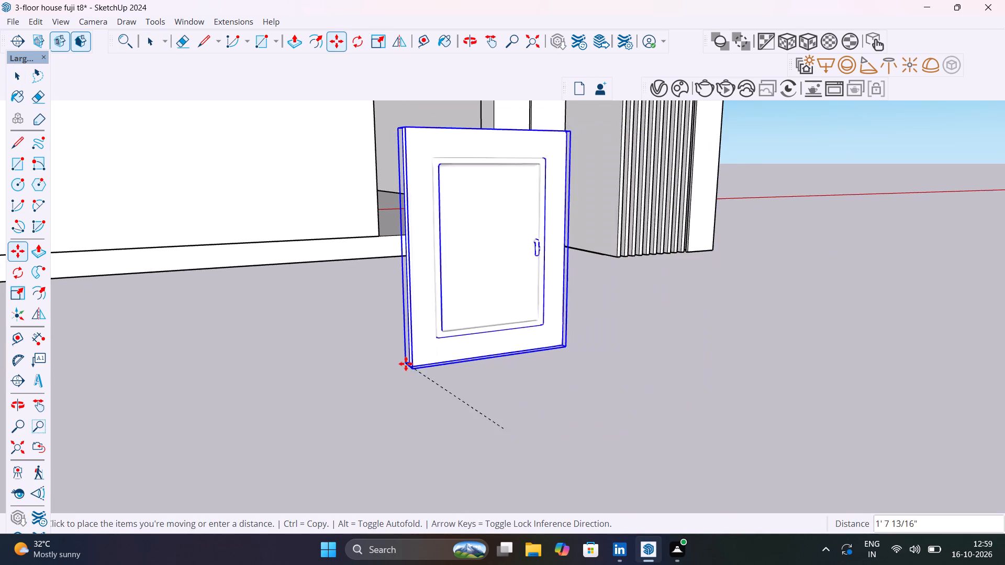
{"action": "scroll", "coordinate": [406, 364], "scroll_direction": "down", "scroll_amount": 14}
{"action": "scroll", "coordinate": [248, 218], "scroll_direction": "up", "scroll_amount": 7}
{"action": "middle_click_drag", "start_coordinate": [228, 239], "coordinate": [216, 248]}
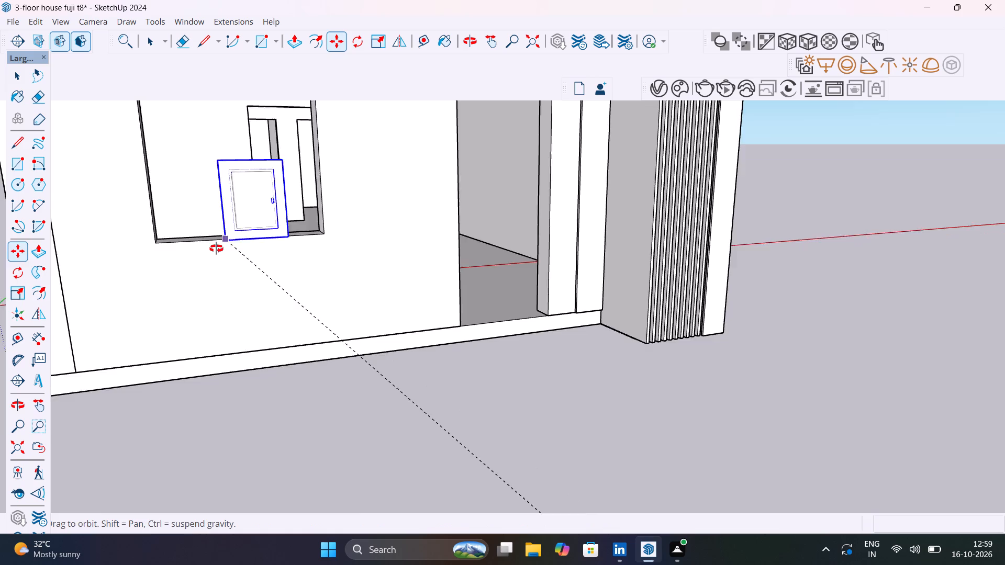
{"action": "middle_click_drag", "start_coordinate": [216, 248], "coordinate": [160, 321]}
{"action": "scroll", "coordinate": [152, 253], "scroll_direction": "up", "scroll_amount": 17}
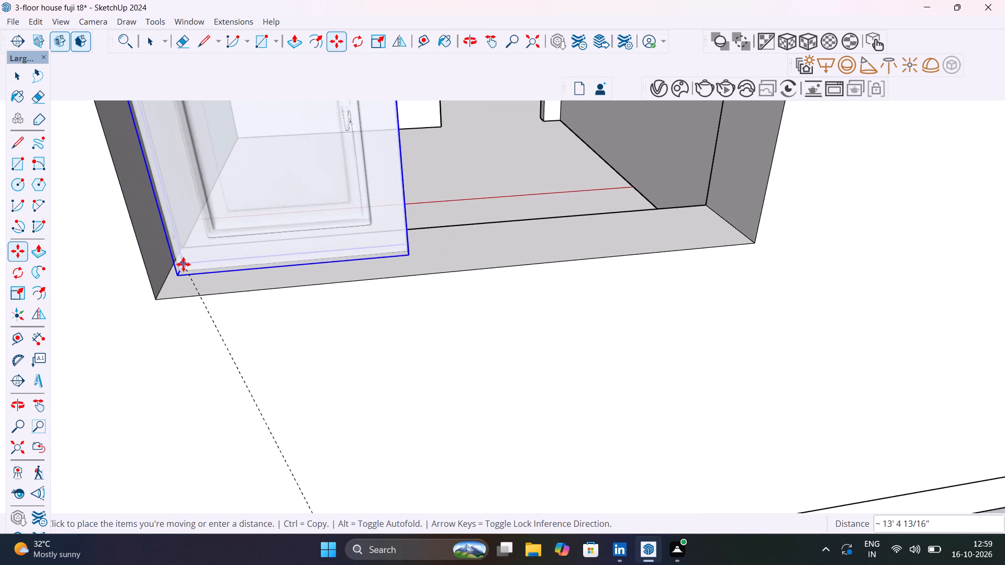
{"action": "scroll", "coordinate": [183, 264], "scroll_direction": "up", "scroll_amount": 7}
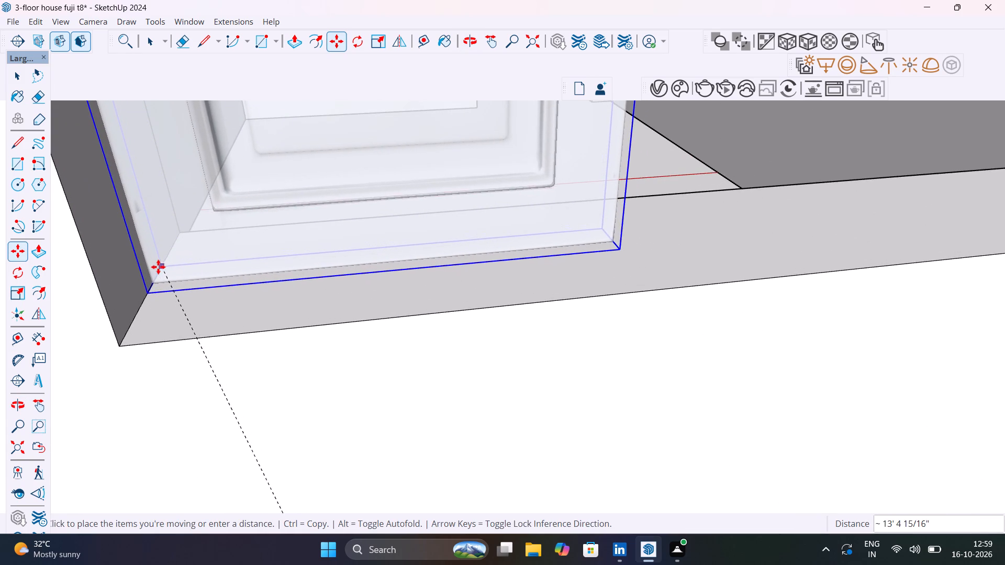
{"action": "left_click", "coordinate": [151, 281]}
Stretch the window along the red axis by about 2.67 so it spans the ground-floor opening's full width.
{"action": "scroll", "coordinate": [172, 287], "scroll_direction": "down", "scroll_amount": 16}
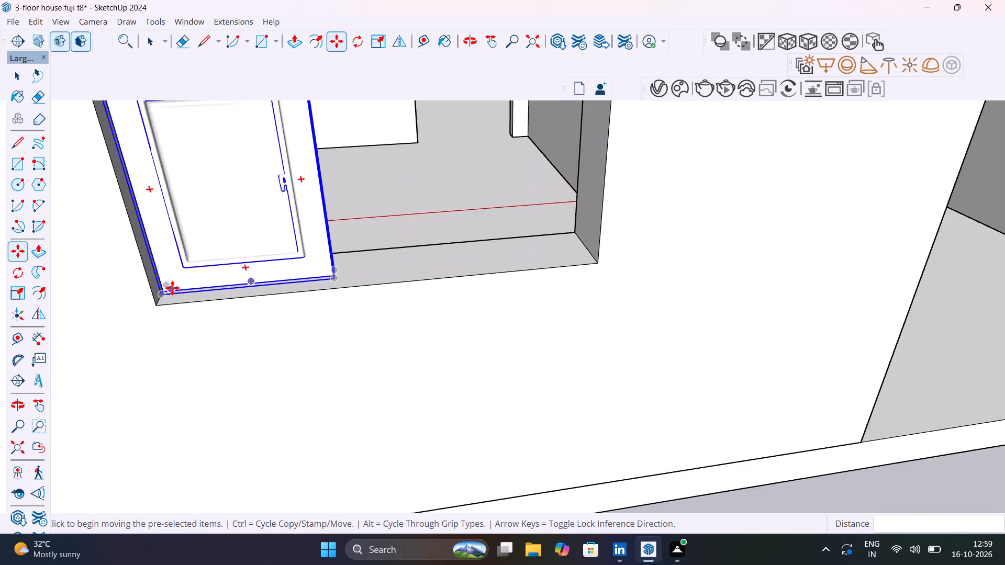
{"action": "scroll", "coordinate": [172, 288], "scroll_direction": "down", "scroll_amount": 4}
{"action": "key", "text": "s"}
{"action": "scroll", "coordinate": [252, 232], "scroll_direction": "up", "scroll_amount": 10}
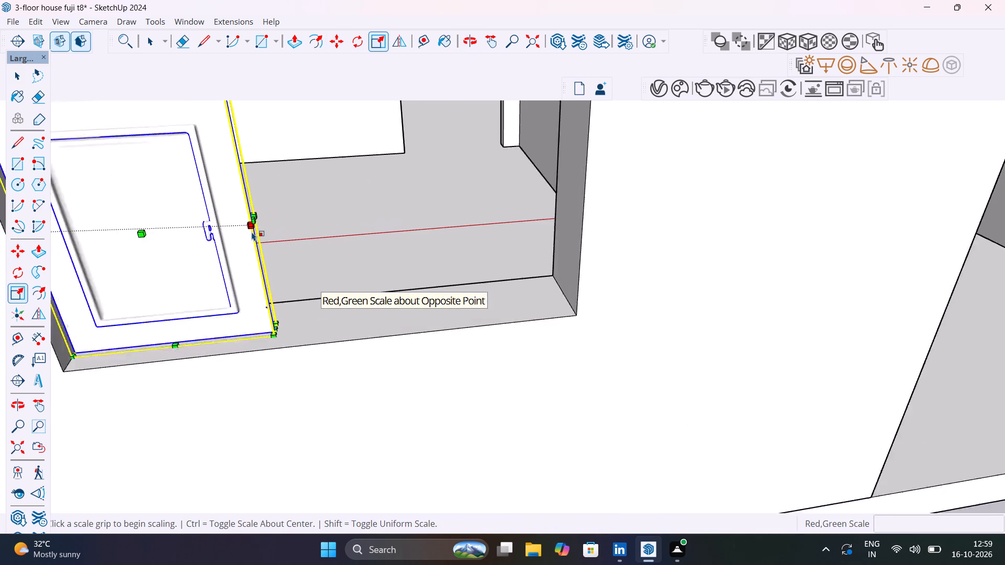
{"action": "left_click", "coordinate": [256, 214]}
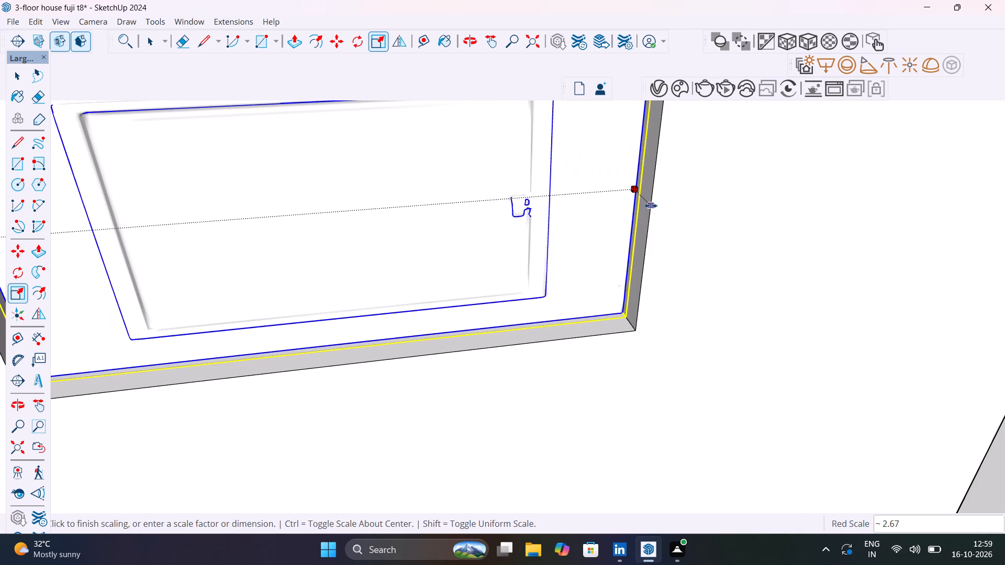
{"action": "left_click", "coordinate": [650, 206]}
Stretch the window upward along the blue axis to the top edge of the ground-floor opening and deselect it.
{"action": "scroll", "coordinate": [512, 232], "scroll_direction": "down", "scroll_amount": 14}
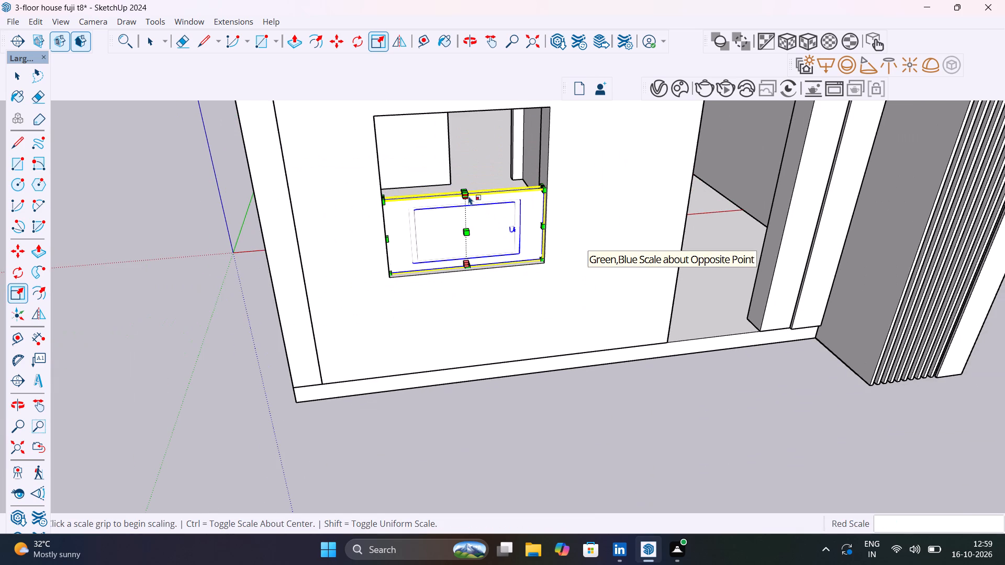
{"action": "scroll", "coordinate": [466, 189], "scroll_direction": "up", "scroll_amount": 10}
{"action": "scroll", "coordinate": [441, 247], "scroll_direction": "down", "scroll_amount": 5}
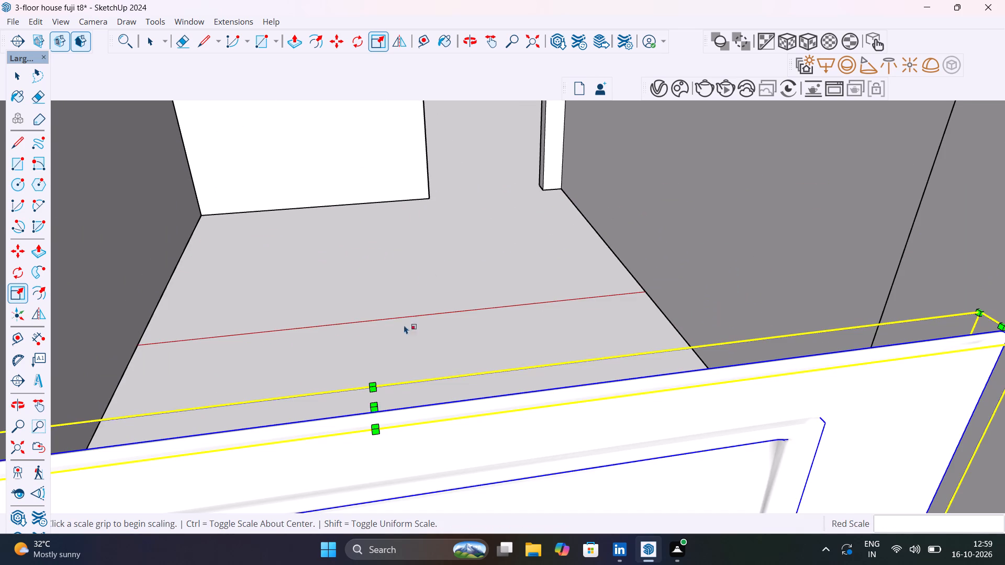
{"action": "left_click", "coordinate": [375, 405]}
{"action": "scroll", "coordinate": [365, 364], "scroll_direction": "down", "scroll_amount": 15}
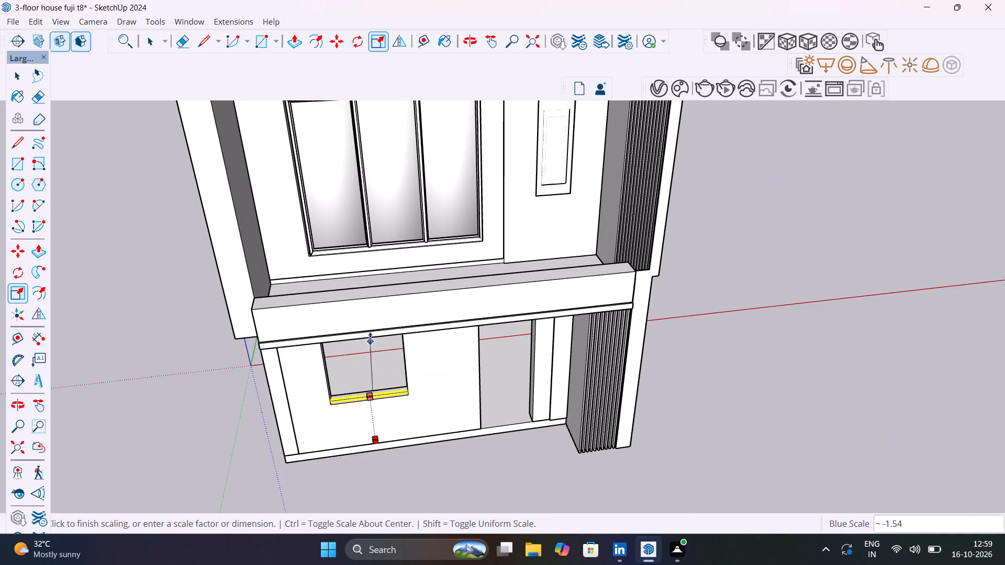
{"action": "scroll", "coordinate": [372, 338], "scroll_direction": "up", "scroll_amount": 9}
{"action": "middle_click_drag", "start_coordinate": [372, 345], "coordinate": [382, 241]}
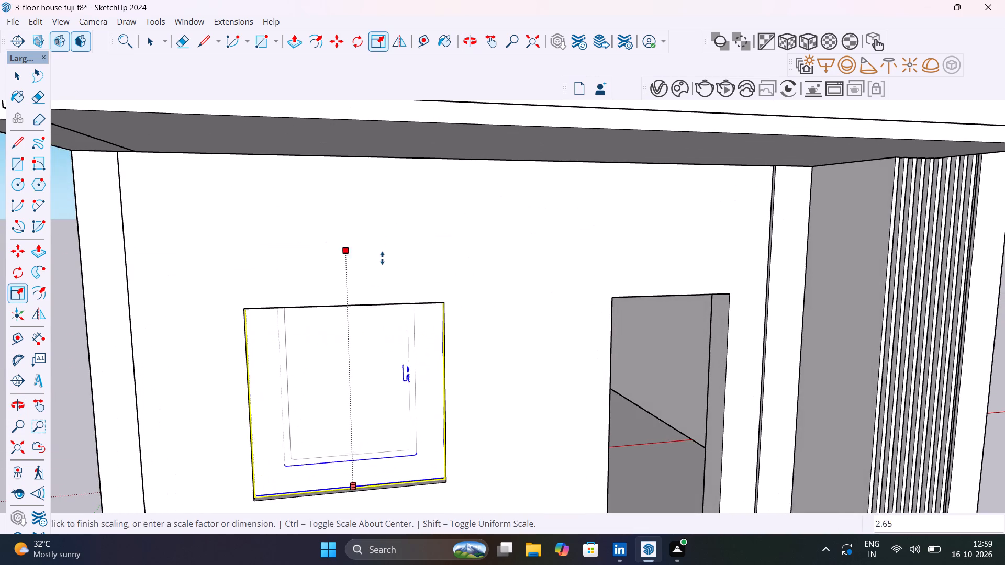
{"action": "left_click", "coordinate": [358, 306]}
{"action": "scroll", "coordinate": [365, 365], "scroll_direction": "down", "scroll_amount": 7}
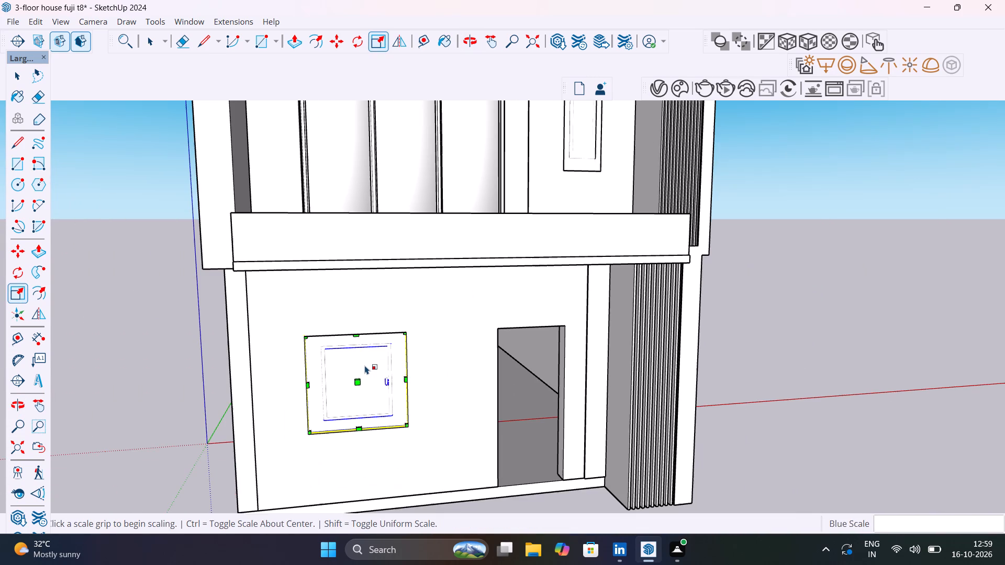
{"action": "key", "text": "space"}
{"action": "left_click", "coordinate": [150, 345]}
{"action": "scroll", "coordinate": [189, 354], "scroll_direction": "down", "scroll_amount": 6}
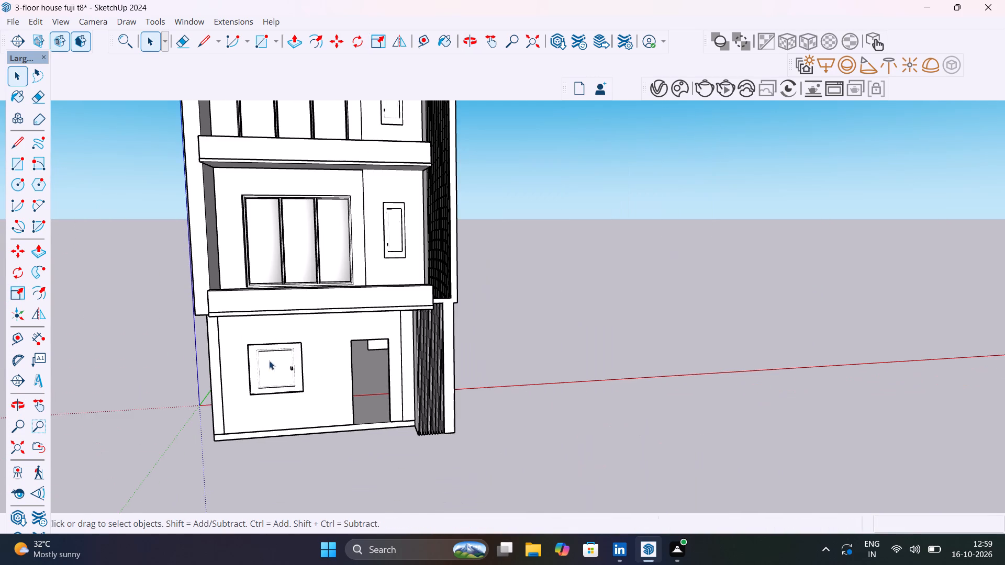
{"action": "scroll", "coordinate": [280, 363], "scroll_direction": "down", "scroll_amount": 1}
{"action": "scroll", "coordinate": [409, 354], "scroll_direction": "up", "scroll_amount": 5}
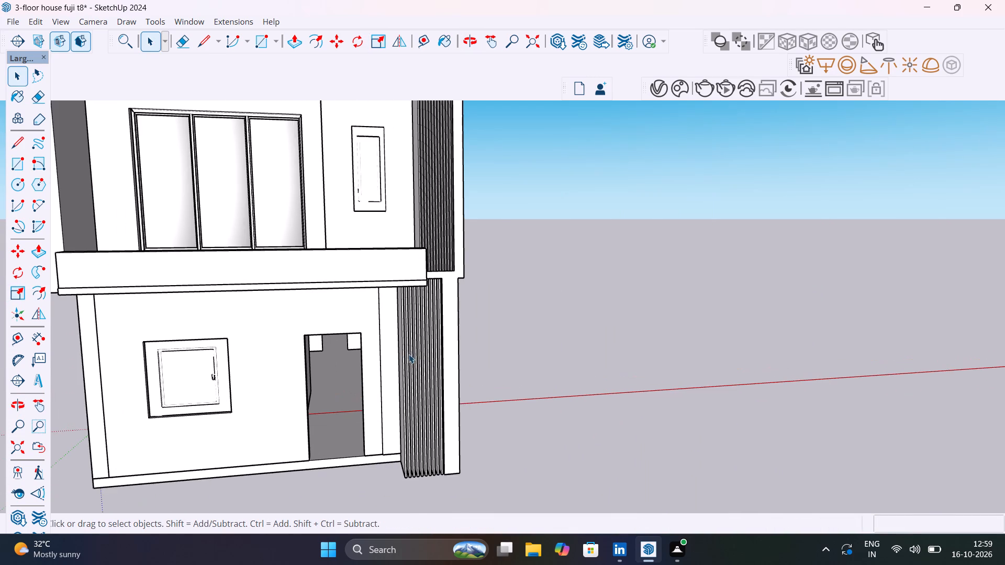
Apply the V-Ray material Wood Amboyan 13.2cm to the ground-floor screen's vertical slat nearest the door opening.
{"action": "scroll", "coordinate": [426, 359], "scroll_direction": "up", "scroll_amount": 4}
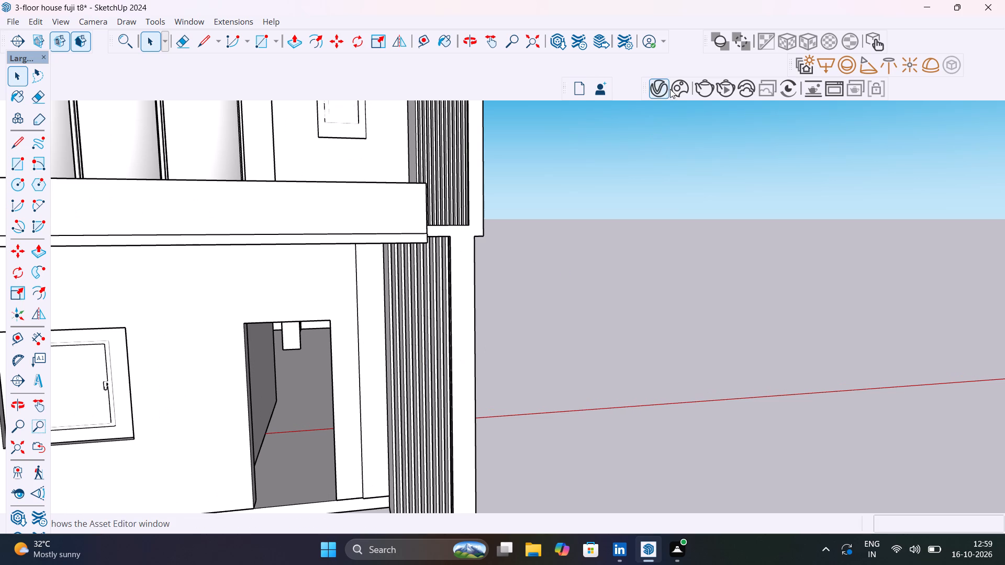
{"action": "left_click", "coordinate": [668, 88]}
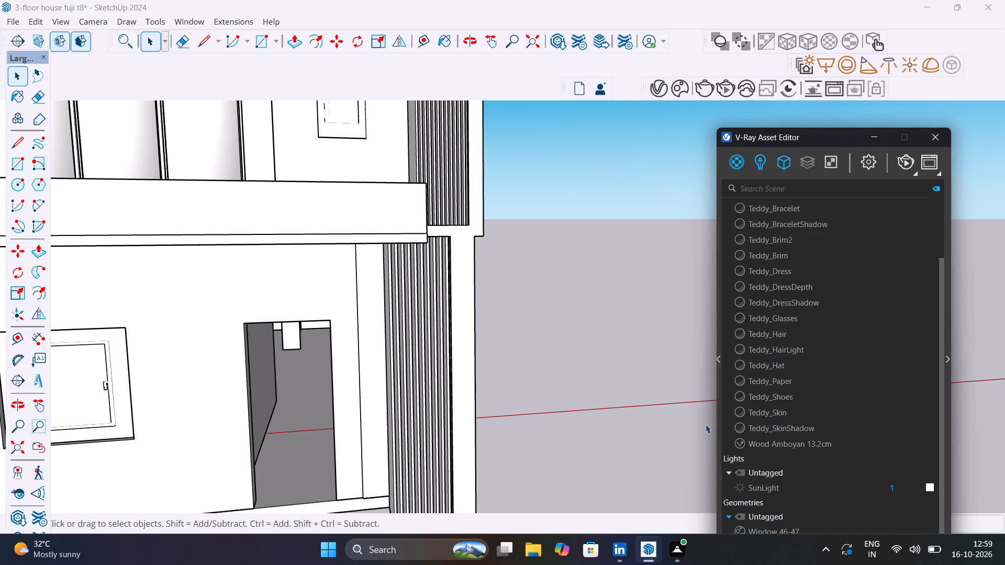
{"action": "left_click", "coordinate": [818, 446]}
{"action": "scroll", "coordinate": [420, 420], "scroll_direction": "up", "scroll_amount": 6}
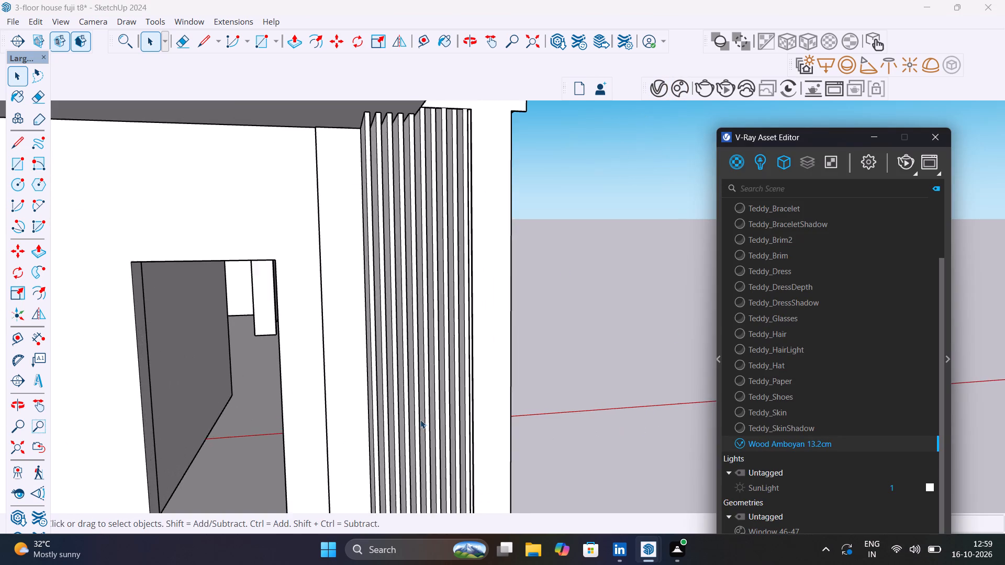
{"action": "scroll", "coordinate": [420, 420], "scroll_direction": "up", "scroll_amount": 2}
{"action": "left_click", "coordinate": [360, 428]}
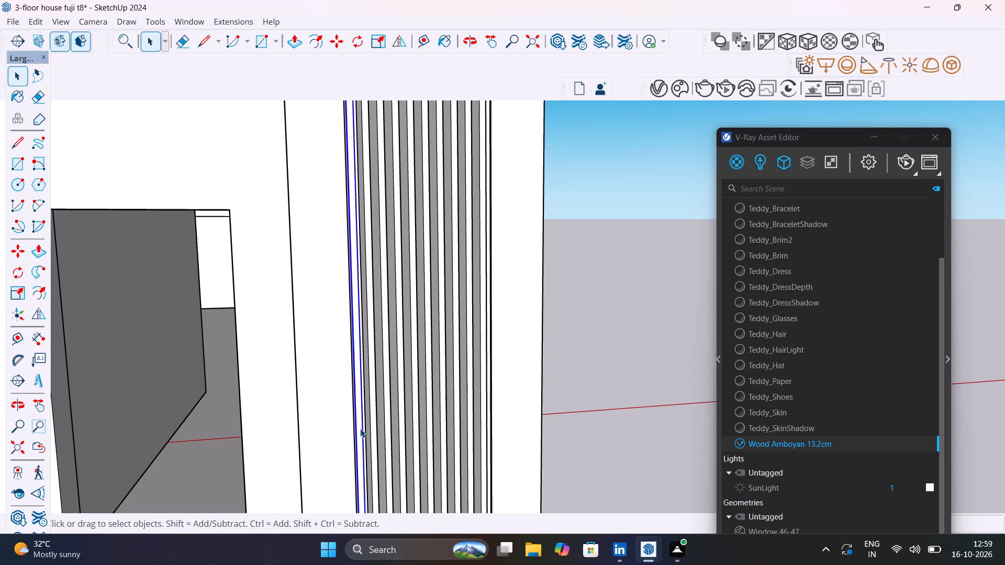
{"action": "right_click", "coordinate": [865, 448]}
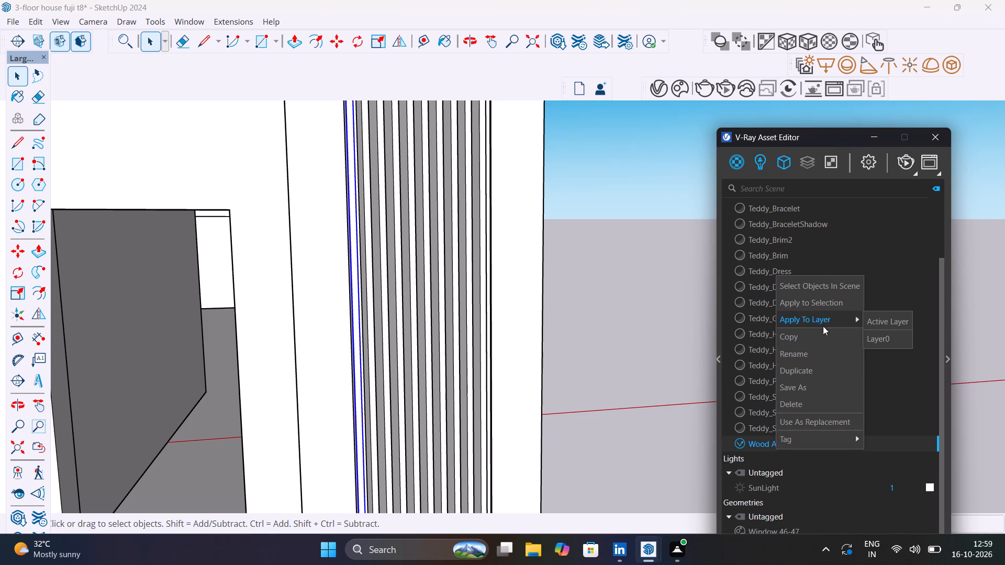
{"action": "left_click", "coordinate": [829, 304]}
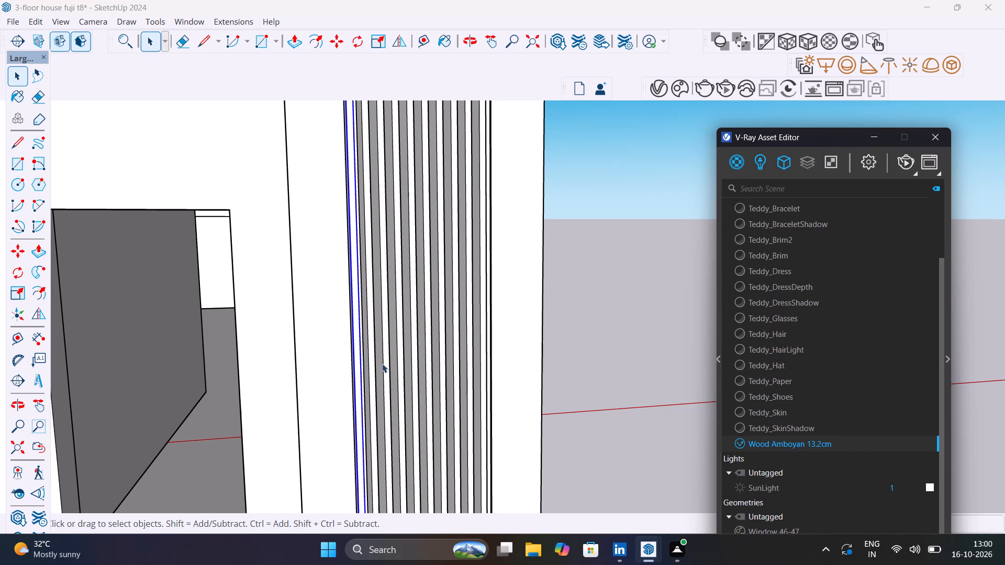
Apply Wood Amboyan 13.2cm to the next three slats of the ground-floor screen, one after another.
{"action": "left_click", "coordinate": [371, 370]}
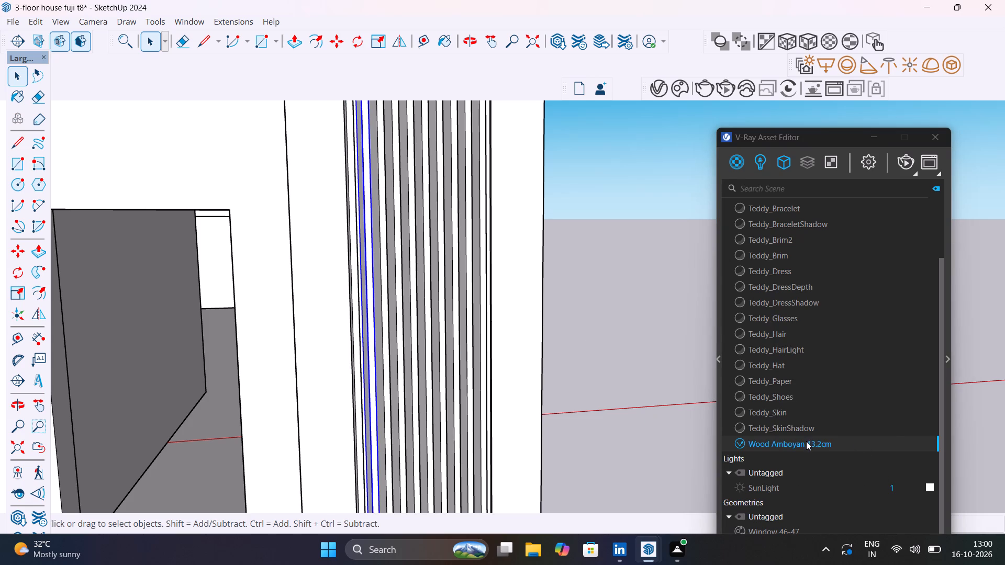
{"action": "right_click", "coordinate": [806, 441]}
{"action": "left_click", "coordinate": [843, 298]}
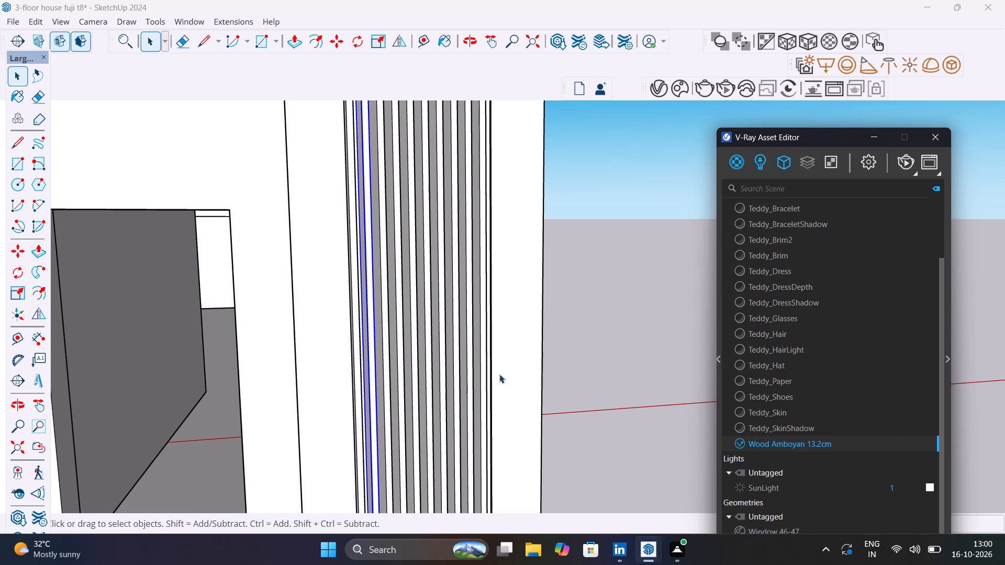
{"action": "left_click", "coordinate": [388, 401]}
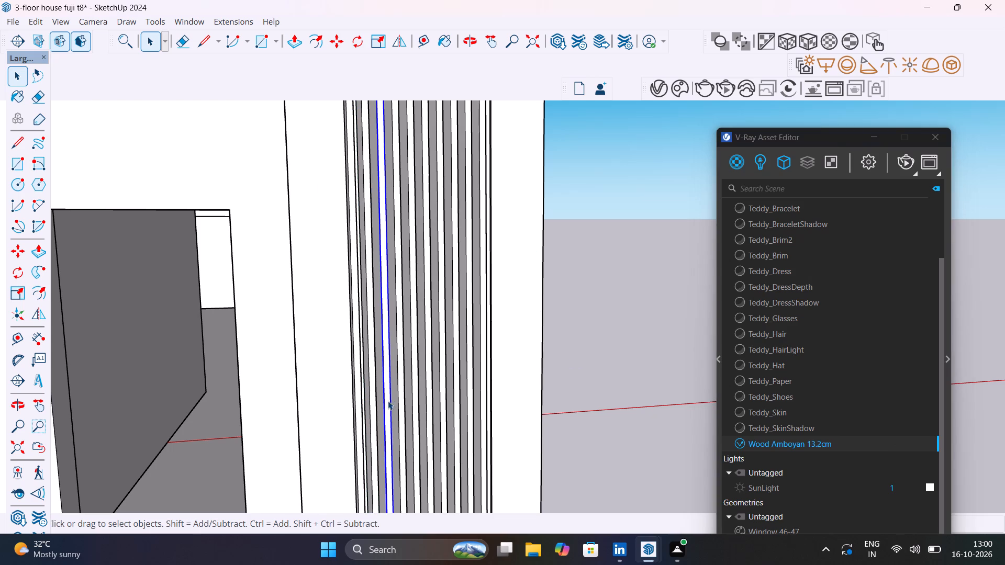
{"action": "right_click", "coordinate": [798, 444]}
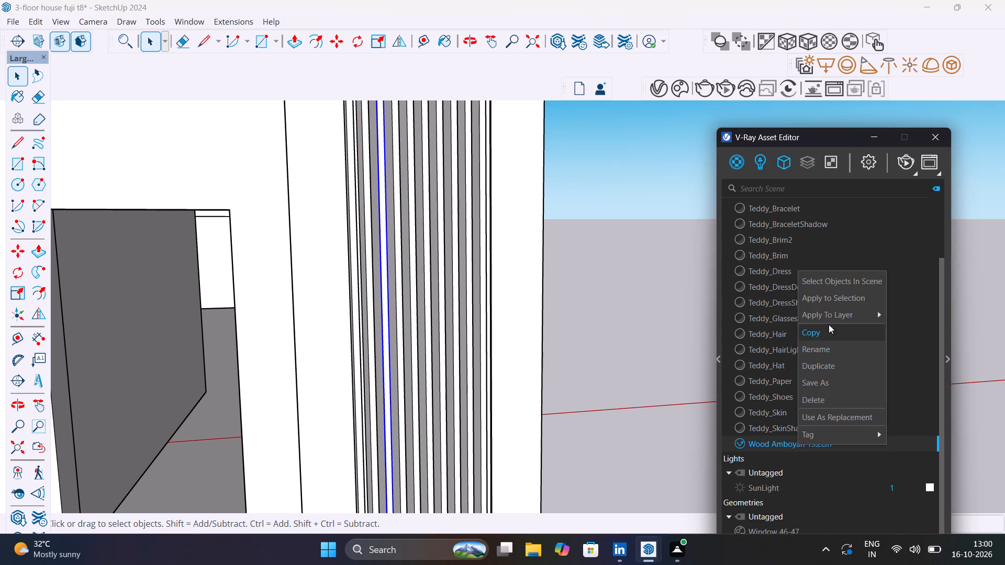
{"action": "left_click", "coordinate": [832, 303]}
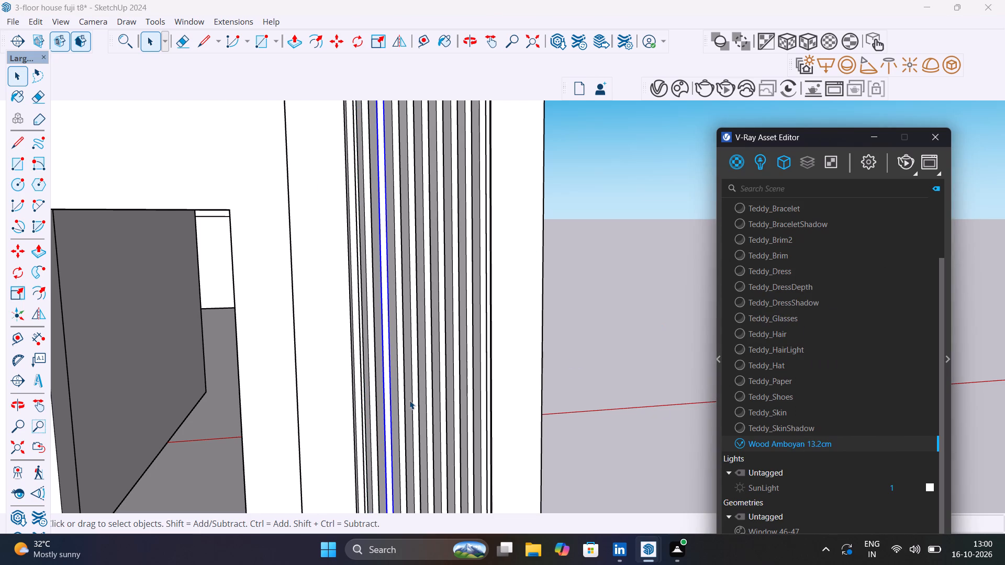
{"action": "left_click", "coordinate": [401, 411]}
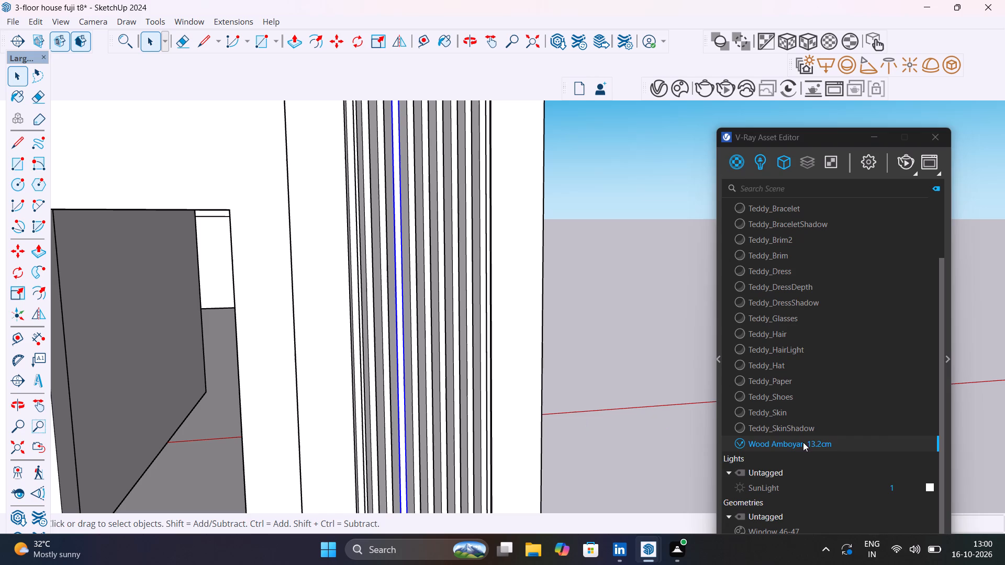
{"action": "right_click", "coordinate": [803, 442]}
{"action": "left_click", "coordinate": [848, 297]}
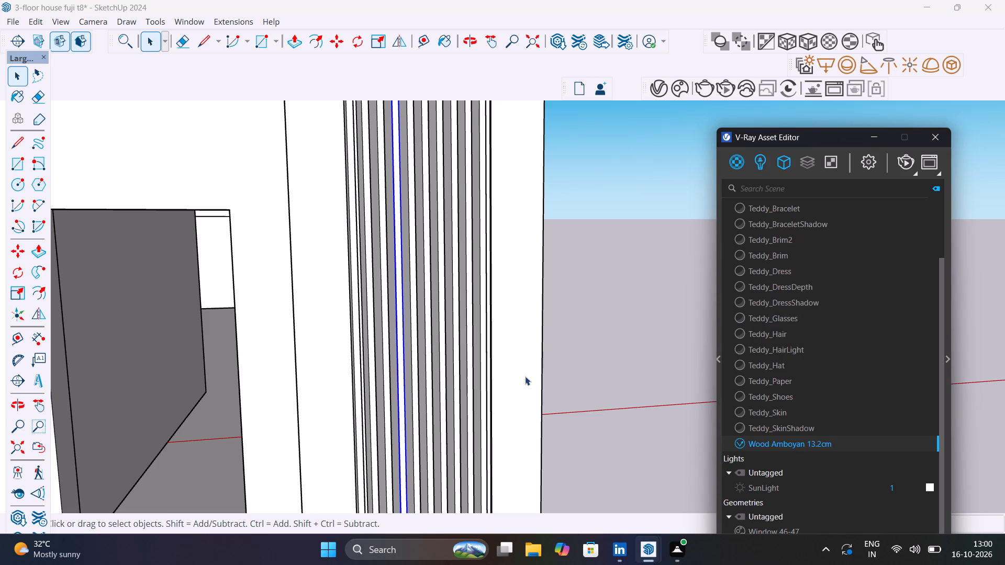
Open the next slat's group, apply Wood Amboyan 13.2cm to its selected faces, and close the group.
{"action": "double_click", "coordinate": [417, 430]}
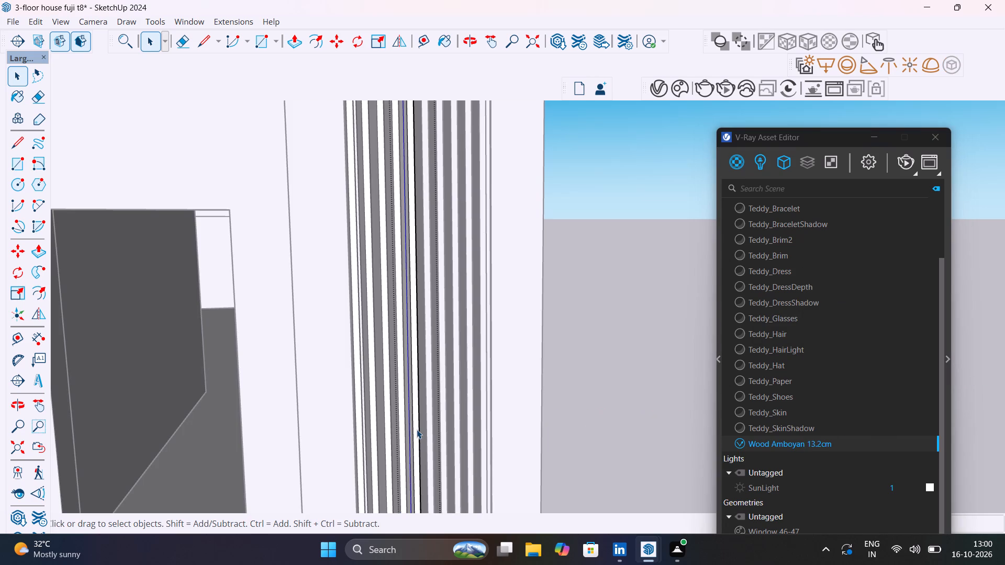
{"action": "left_click", "coordinate": [417, 430]}
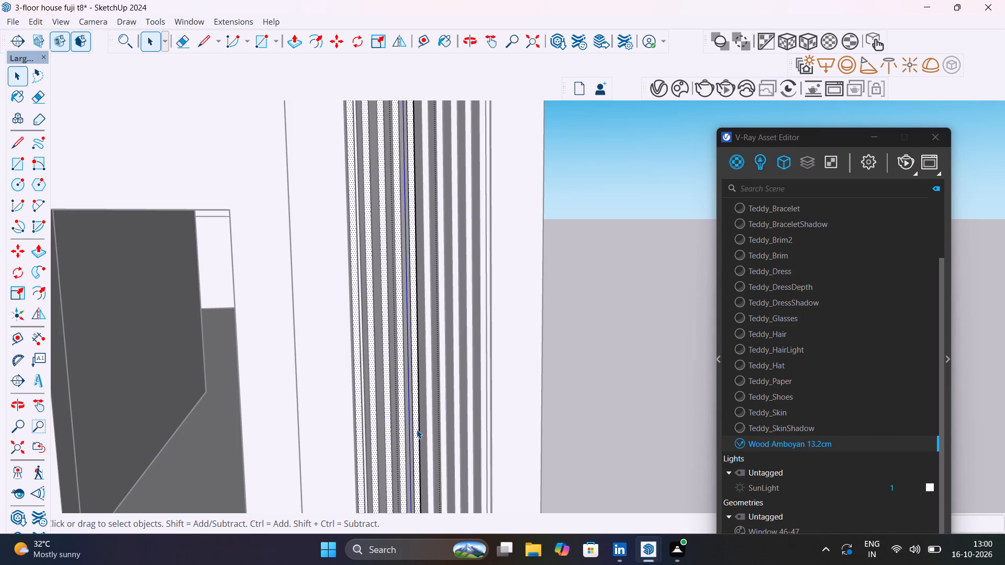
{"action": "right_click", "coordinate": [779, 445]}
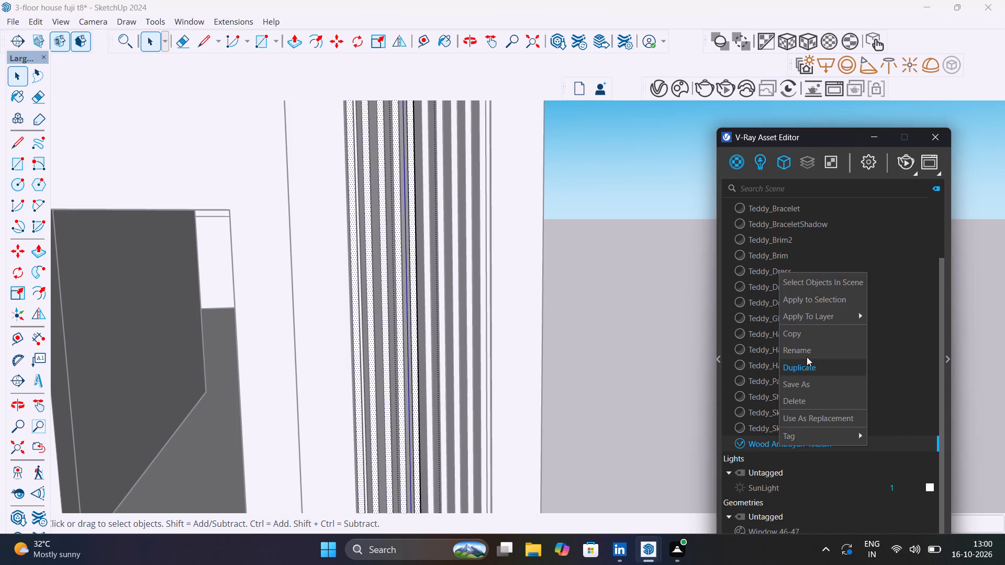
{"action": "left_click", "coordinate": [813, 298]}
{"action": "left_click", "coordinate": [638, 374]}
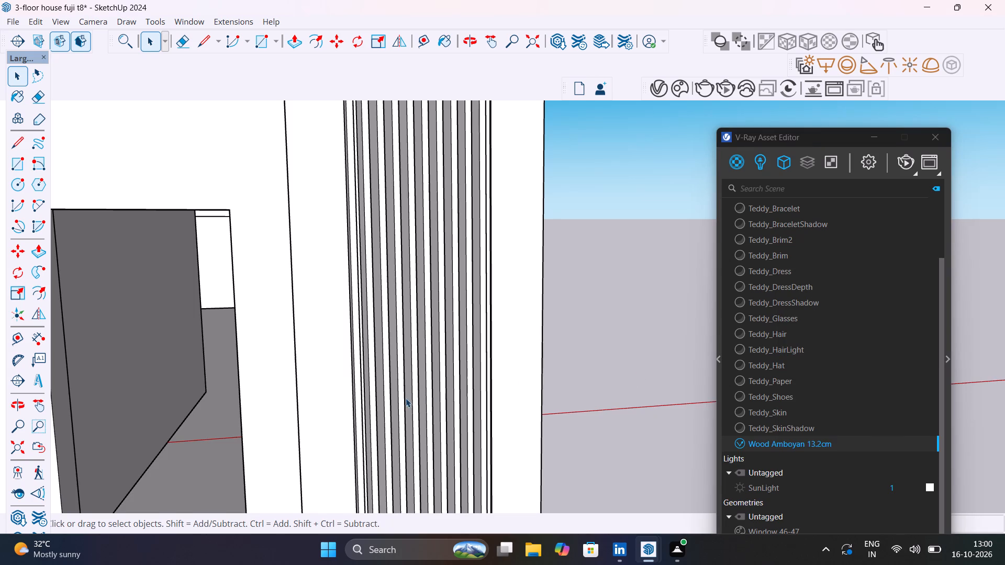
Select the faces of the following ungrouped slat and apply Wood Amboyan 13.2cm to them.
{"action": "left_click", "coordinate": [429, 406]}
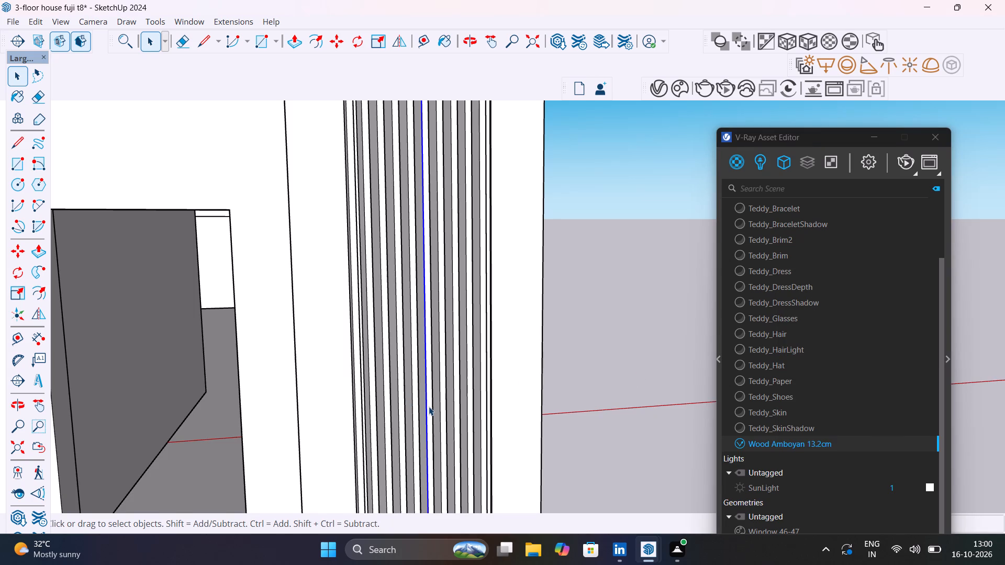
{"action": "double_click", "coordinate": [429, 406]}
{"action": "scroll", "coordinate": [429, 406], "scroll_direction": "up", "scroll_amount": 8}
{"action": "middle_click_drag", "start_coordinate": [429, 406], "coordinate": [410, 435]}
{"action": "scroll", "coordinate": [429, 406], "scroll_direction": "down", "scroll_amount": 1}
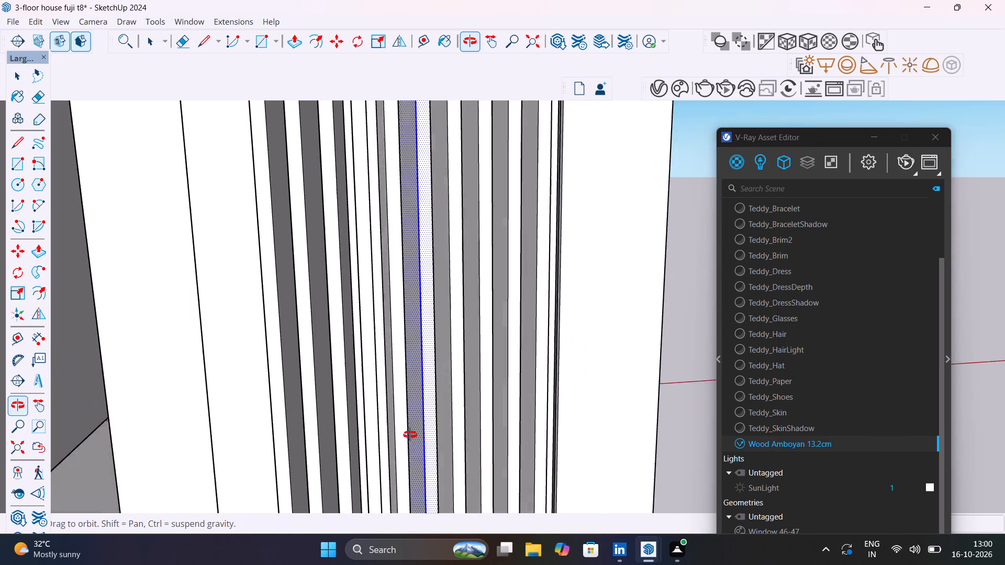
{"action": "middle_click_drag", "start_coordinate": [410, 435], "coordinate": [383, 443]}
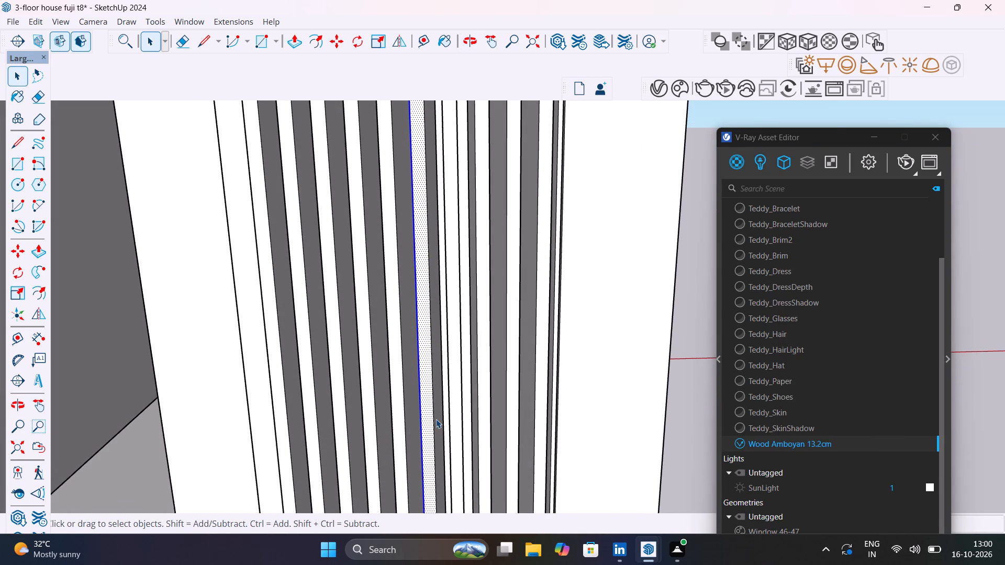
{"action": "scroll", "coordinate": [436, 419], "scroll_direction": "up", "scroll_amount": 4, "text": "shift"}
{"action": "left_click", "coordinate": [436, 419], "text": "shift"}
{"action": "middle_click_drag", "start_coordinate": [439, 425], "coordinate": [485, 428]}
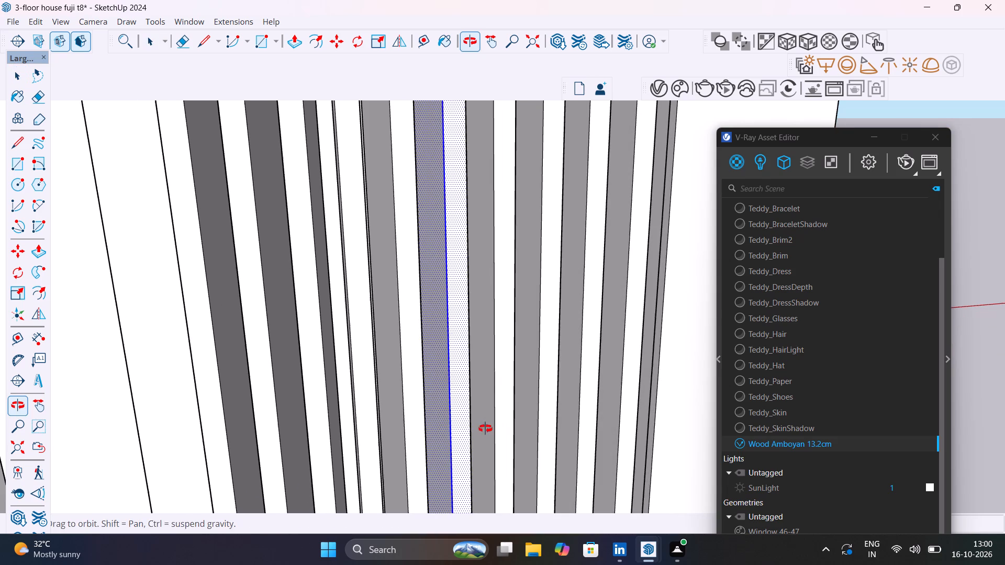
{"action": "middle_click_drag", "start_coordinate": [485, 428], "coordinate": [485, 430]}
{"action": "right_click", "coordinate": [768, 440]}
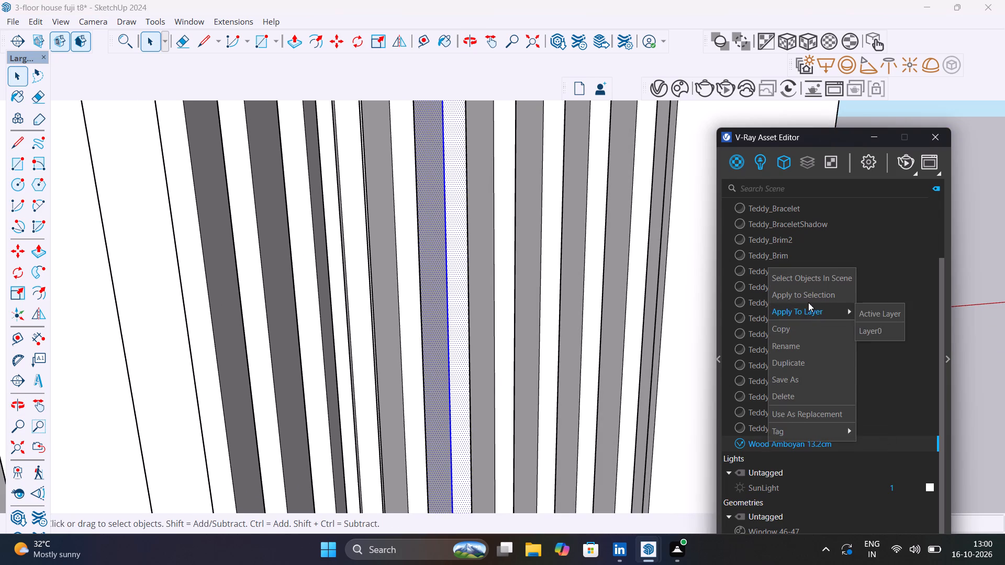
{"action": "left_click", "coordinate": [808, 299]}
Open the next slat's group, select its front and side faces, apply Wood Amboyan 13.2cm, and close the group.
{"action": "left_click", "coordinate": [508, 365]}
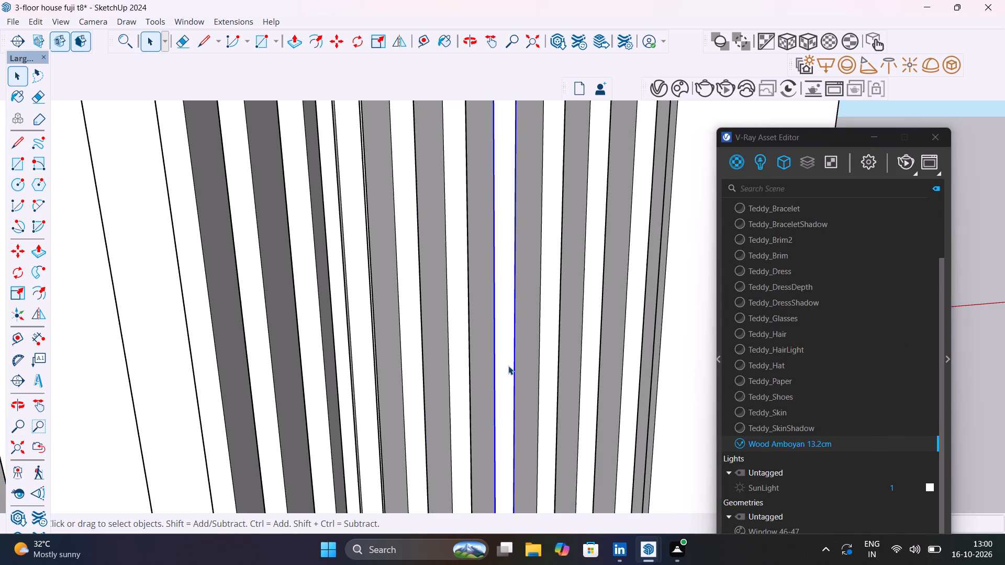
{"action": "scroll", "coordinate": [508, 366], "scroll_direction": "up", "scroll_amount": 5}
{"action": "double_click", "coordinate": [508, 366]}
{"action": "middle_click_drag", "start_coordinate": [507, 367], "coordinate": [471, 375]}
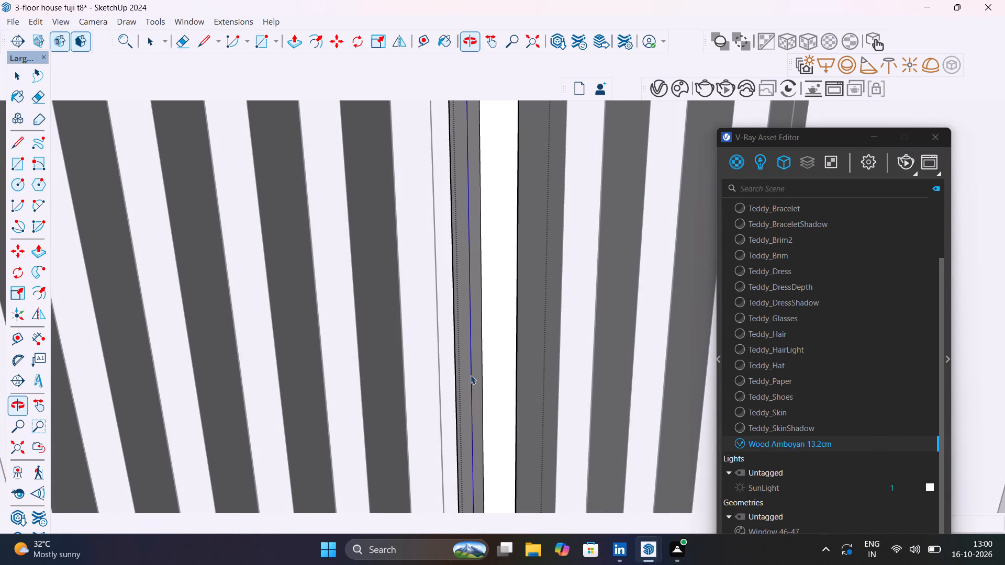
{"action": "left_click", "coordinate": [505, 364]}
{"action": "left_click", "coordinate": [478, 382], "text": "shift"}
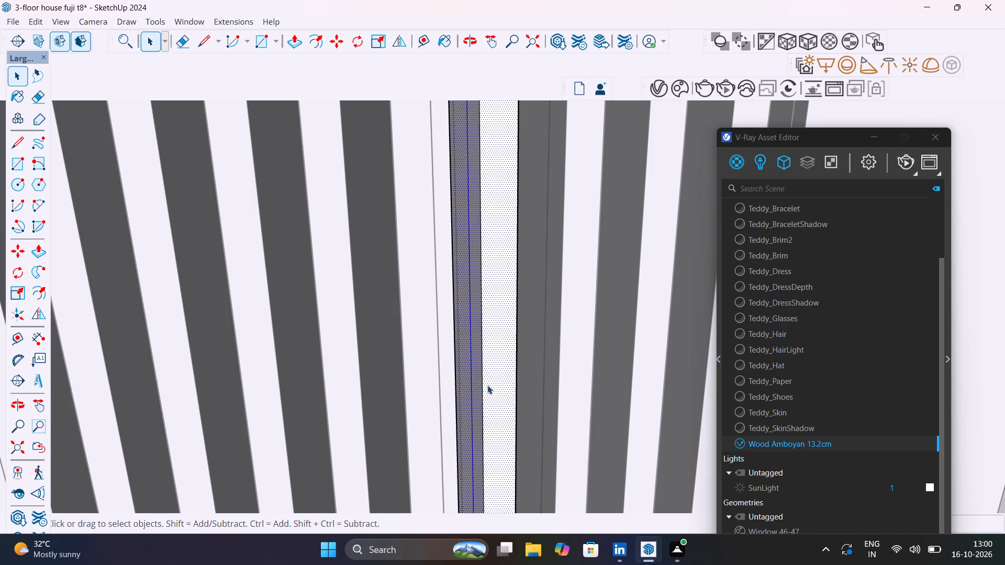
{"action": "middle_click_drag", "start_coordinate": [486, 383], "coordinate": [422, 383]}
{"action": "left_click", "coordinate": [522, 386], "text": "shift"}
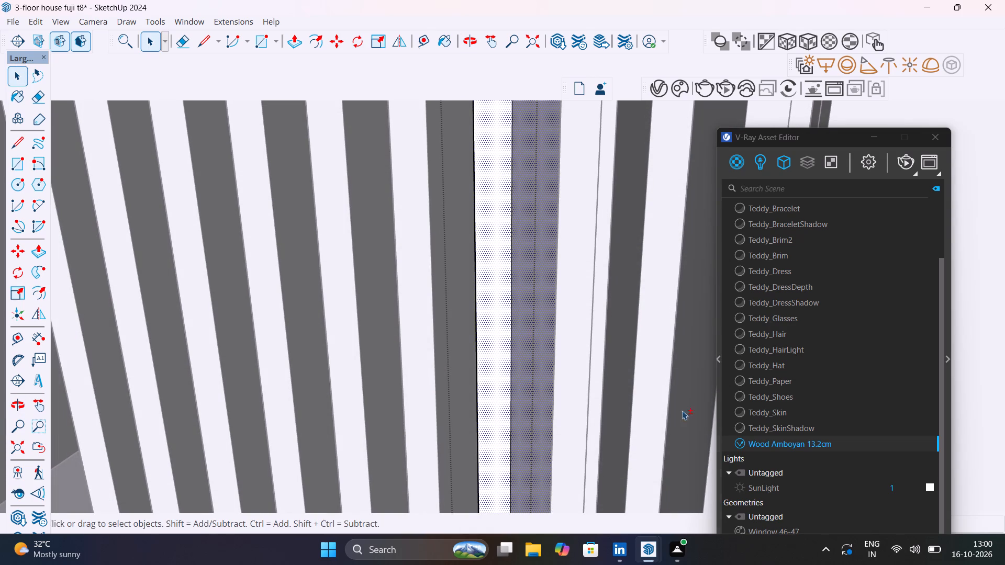
{"action": "right_click", "coordinate": [746, 440], "text": "shift"}
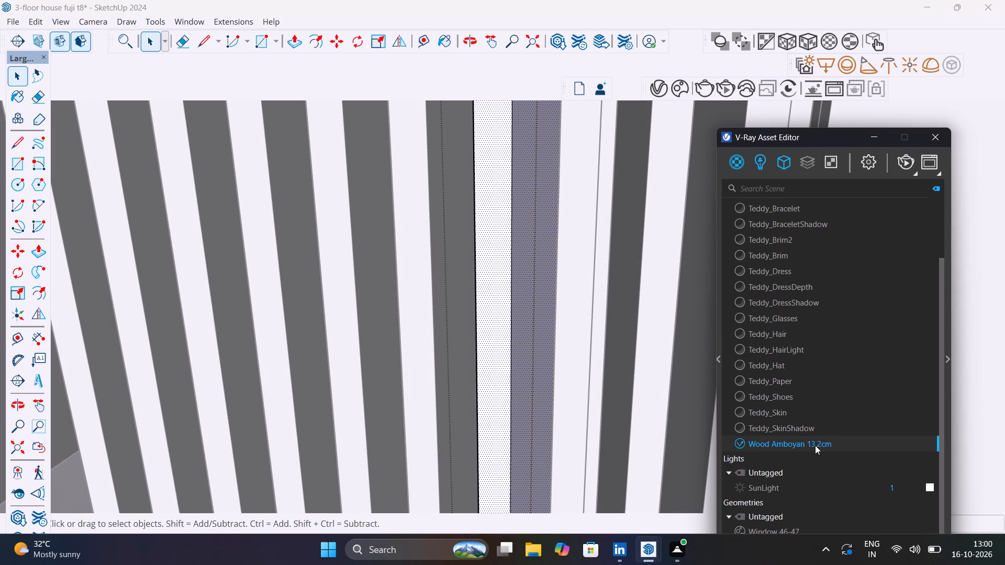
{"action": "right_click", "coordinate": [816, 445], "text": "shift"}
{"action": "left_click", "coordinate": [840, 304], "text": "shift"}
{"action": "middle_click_drag", "start_coordinate": [555, 386], "coordinate": [626, 393]}
{"action": "scroll", "coordinate": [616, 390], "scroll_direction": "down", "scroll_amount": 5}
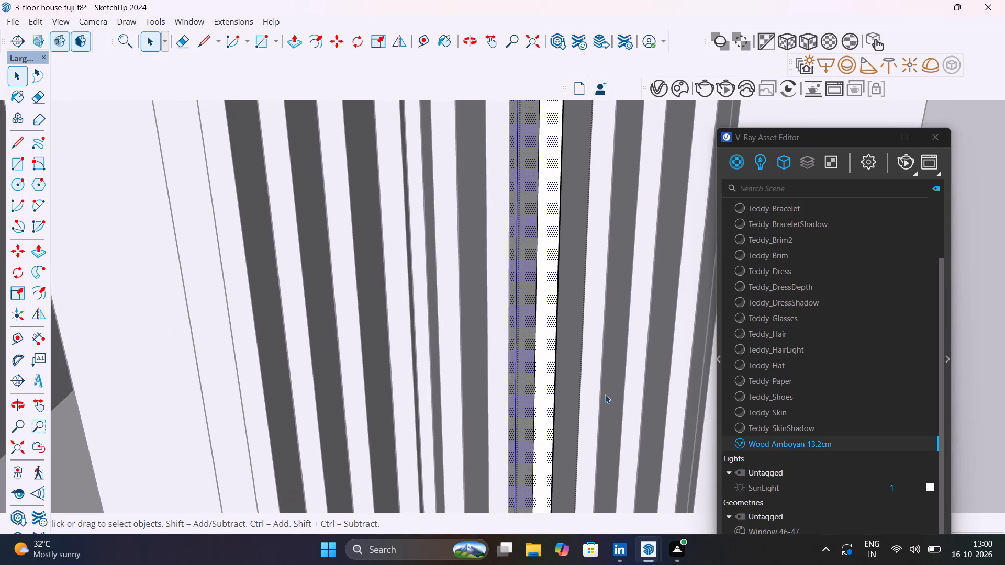
{"action": "left_click", "coordinate": [594, 410]}
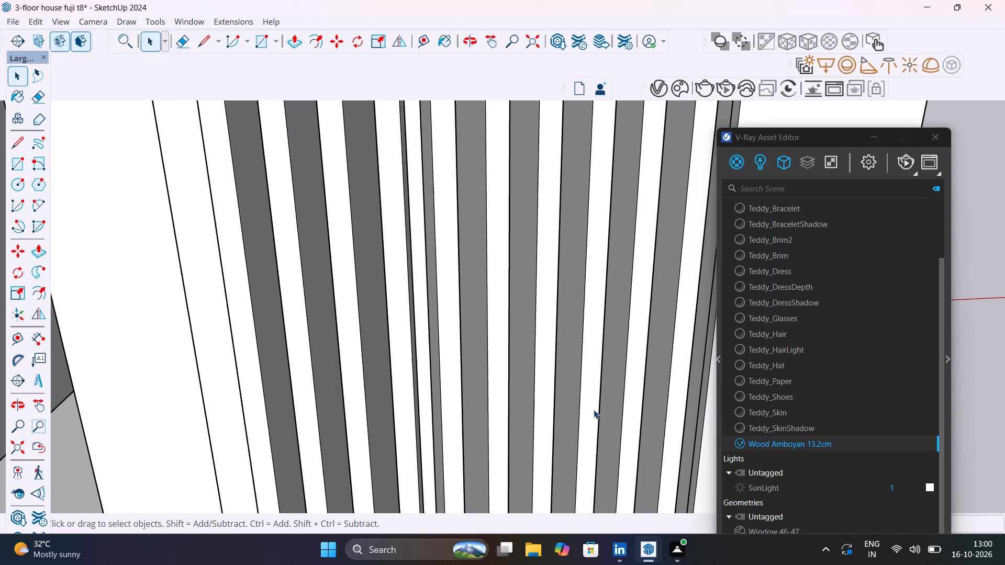
Open the adjacent slat's group, apply Wood Amboyan 13.2cm to its front and side faces, and close the group.
{"action": "left_click", "coordinate": [594, 410]}
{"action": "double_click", "coordinate": [594, 410]}
{"action": "left_click", "coordinate": [594, 410]}
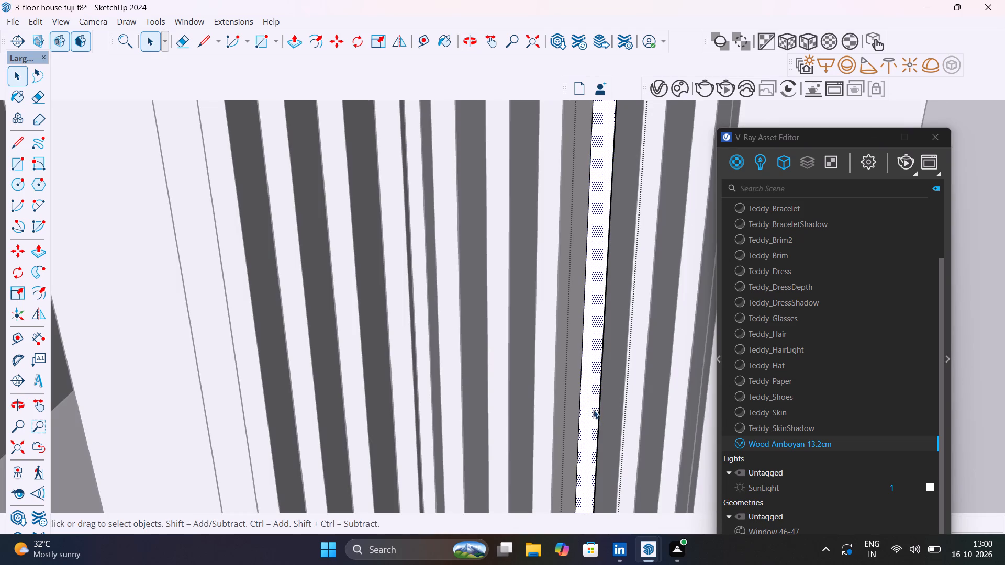
{"action": "left_click", "coordinate": [575, 412], "text": "shift"}
{"action": "middle_click_drag", "start_coordinate": [579, 413], "coordinate": [459, 416]}
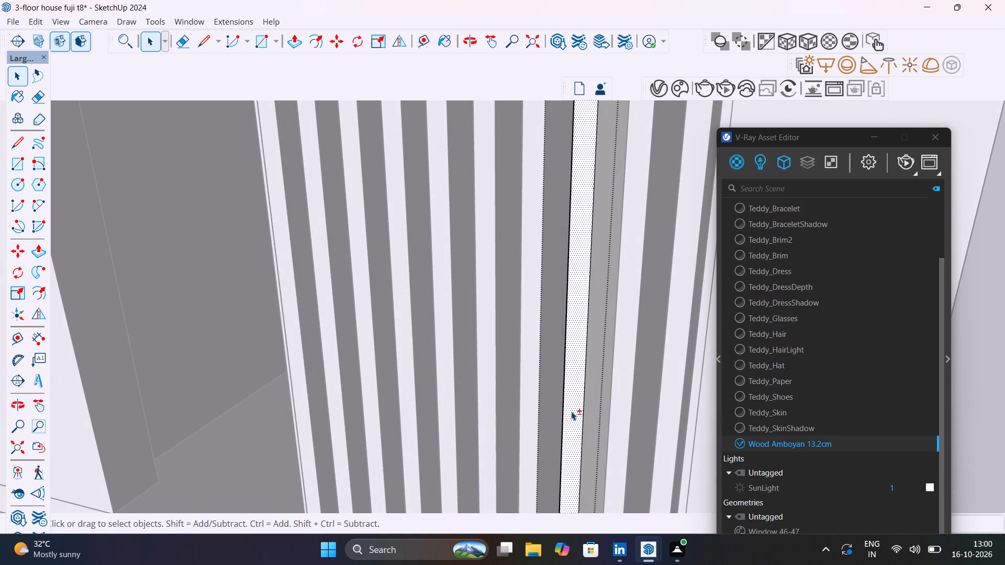
{"action": "left_click", "coordinate": [591, 410], "text": "shift"}
{"action": "right_click", "coordinate": [749, 444], "text": "shift"}
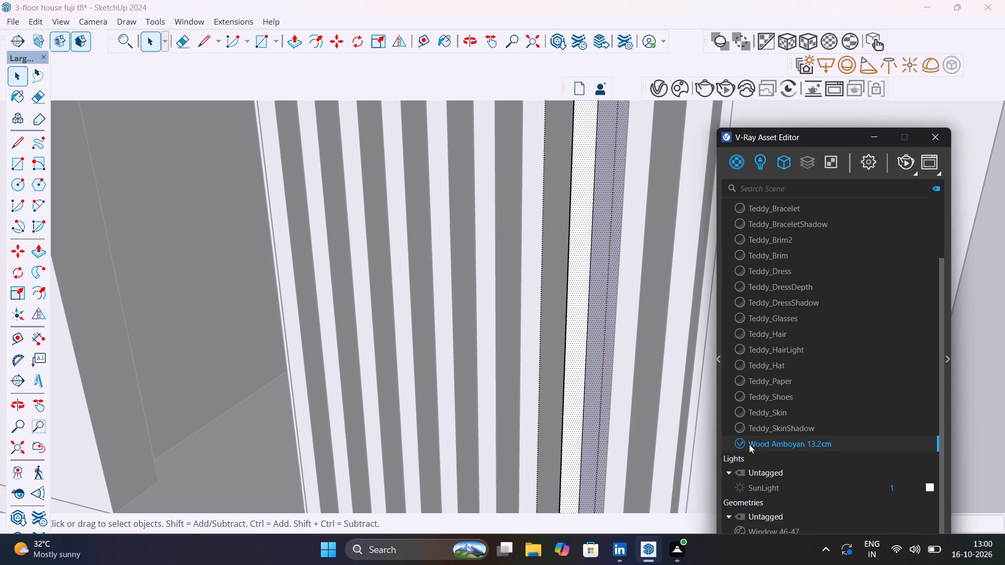
{"action": "left_click", "coordinate": [796, 298], "text": "shift"}
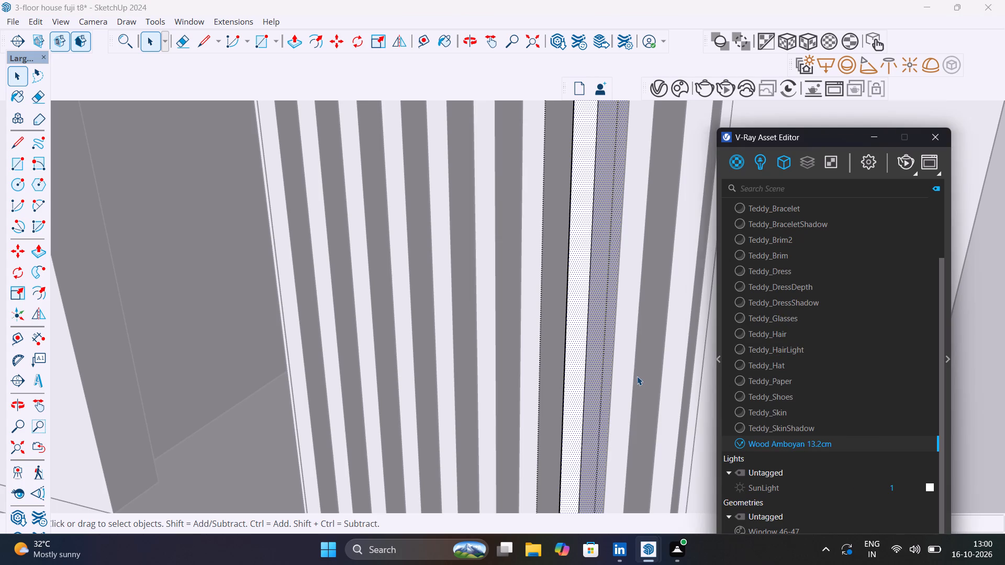
{"action": "left_click", "coordinate": [637, 376]}
Open the next slat's group, select its front and side faces, and apply Wood Amboyan 13.2cm to them.
{"action": "double_click", "coordinate": [637, 376]}
{"action": "left_click", "coordinate": [637, 376]}
{"action": "left_click", "coordinate": [637, 376]}
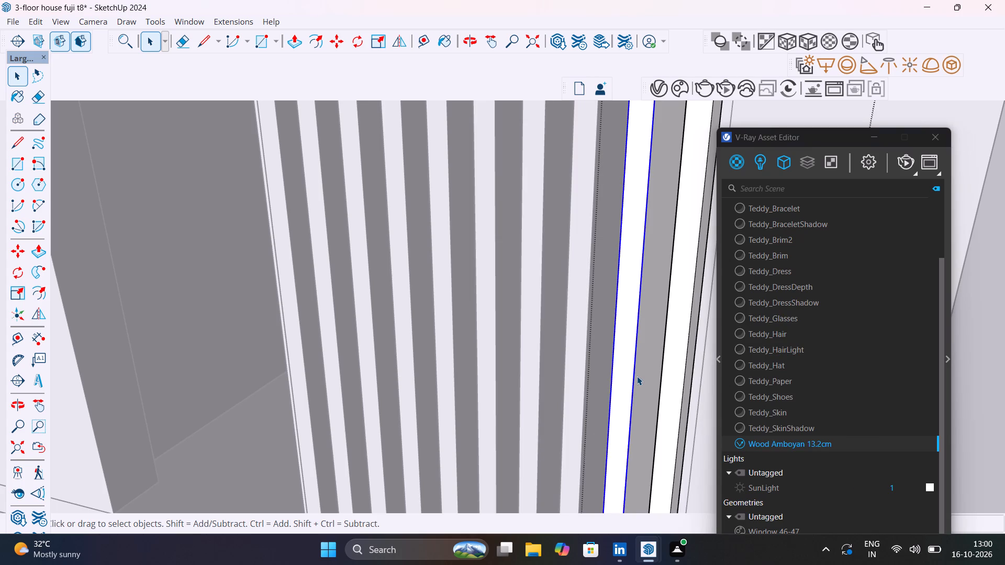
{"action": "left_click", "coordinate": [640, 377], "text": "shift"}
{"action": "double_click", "coordinate": [637, 380]}
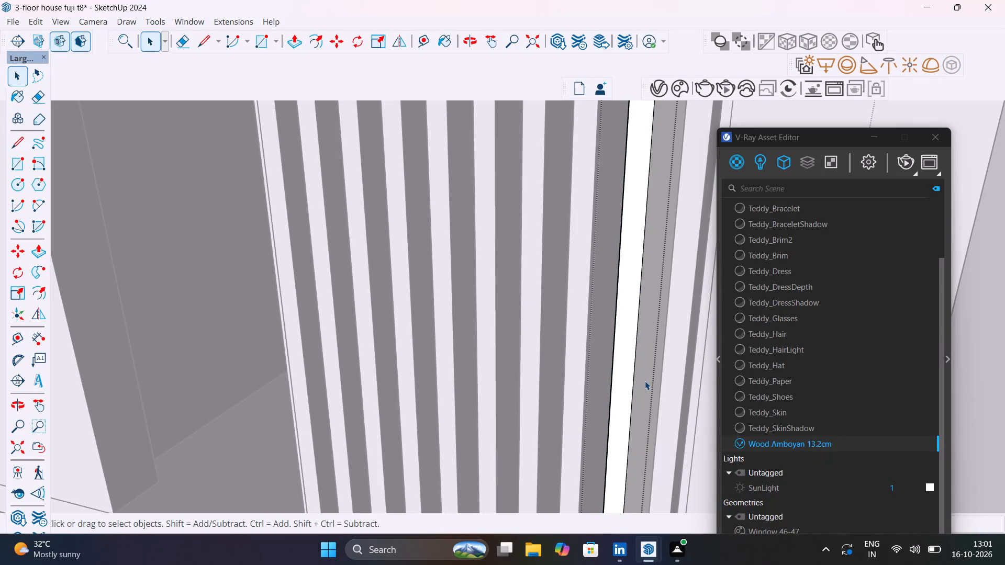
{"action": "left_click", "coordinate": [645, 381]}
{"action": "left_click", "coordinate": [628, 392], "text": "shift"}
{"action": "middle_click_drag", "start_coordinate": [634, 404], "coordinate": [738, 420]}
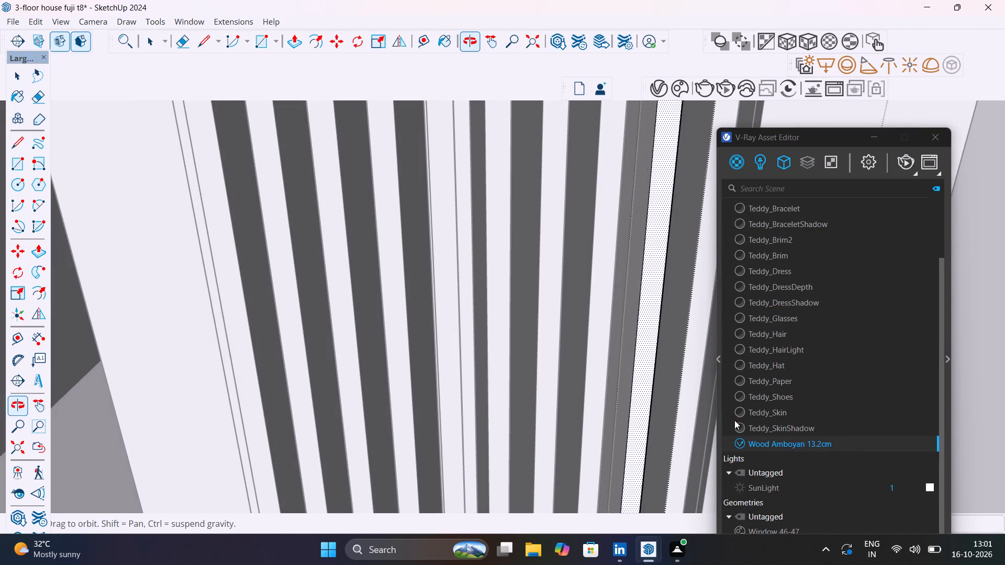
{"action": "scroll", "coordinate": [625, 385], "scroll_direction": "up", "scroll_amount": 4}
{"action": "left_click", "coordinate": [626, 384], "text": "shift"}
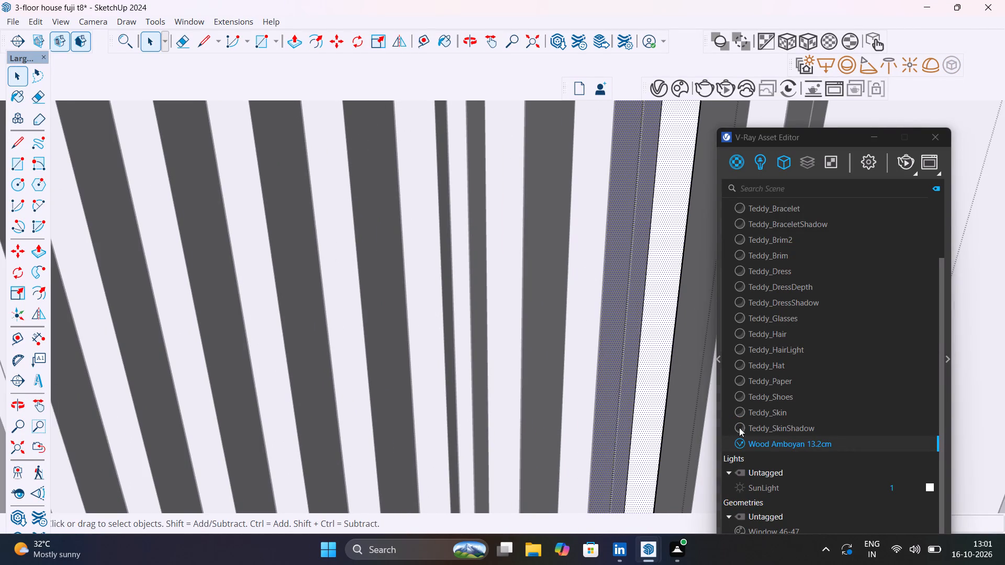
{"action": "right_click", "coordinate": [762, 439], "text": "shift"}
{"action": "left_click", "coordinate": [789, 297], "text": "shift"}
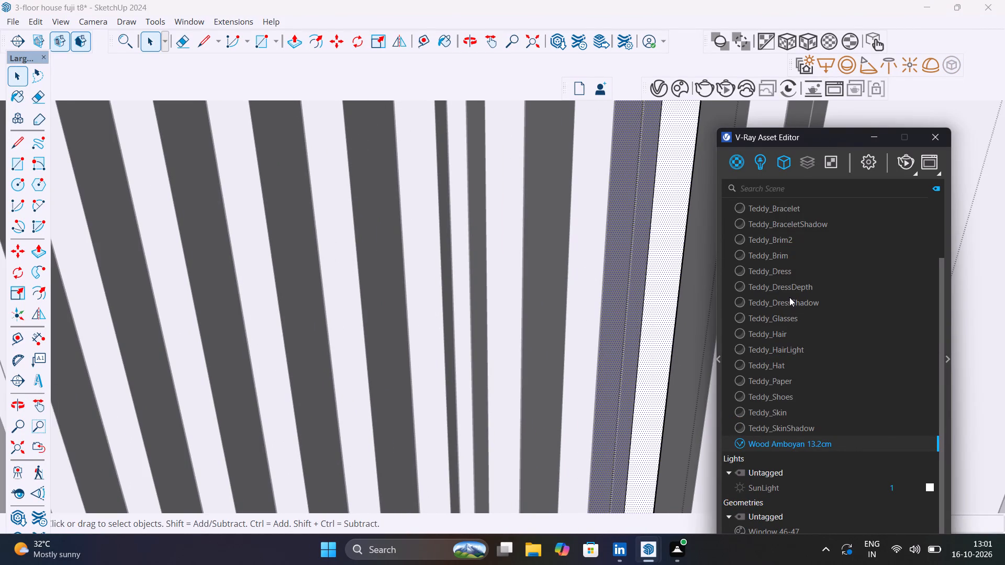
{"action": "right_click", "coordinate": [817, 445], "text": "shift"}
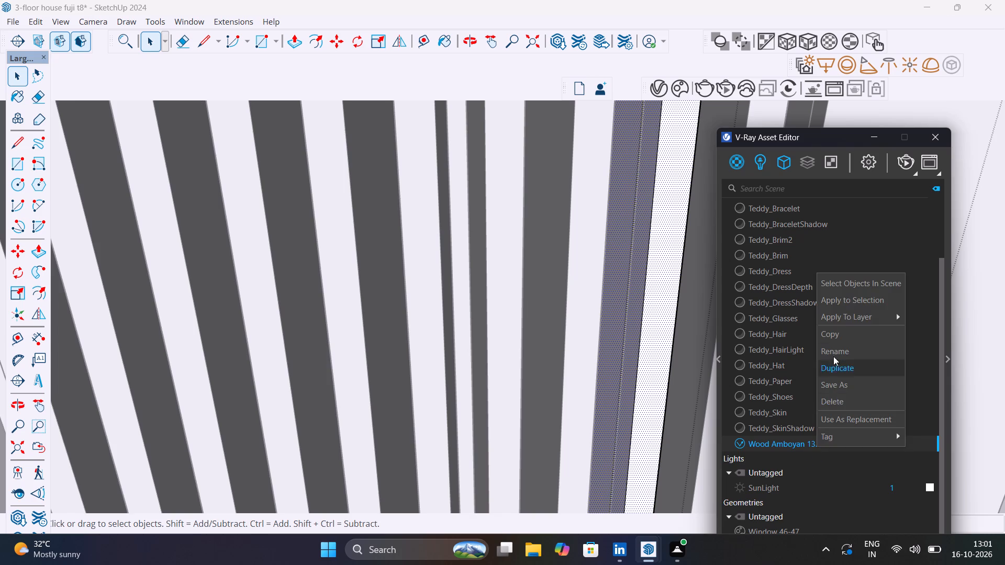
{"action": "left_click", "coordinate": [837, 303], "text": "shift"}
{"action": "scroll", "coordinate": [692, 388], "scroll_direction": "down", "scroll_amount": 3}
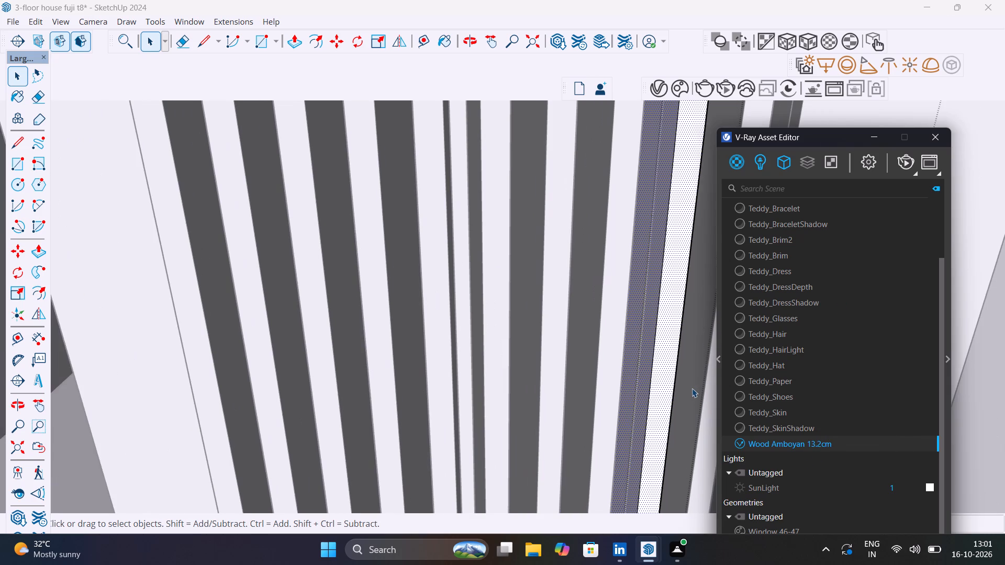
{"action": "left_click", "coordinate": [692, 388]}
Open the following slat's group, select its front and side faces, and apply Wood Amboyan 13.2cm to them.
{"action": "middle_click_drag", "start_coordinate": [692, 389], "coordinate": [546, 394]}
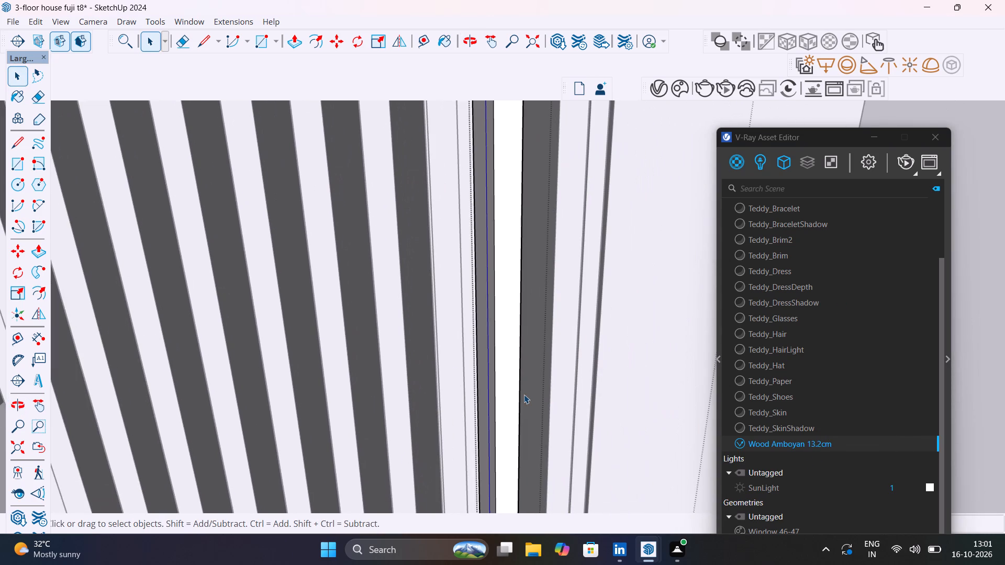
{"action": "middle_click_drag", "start_coordinate": [524, 393], "coordinate": [502, 393]}
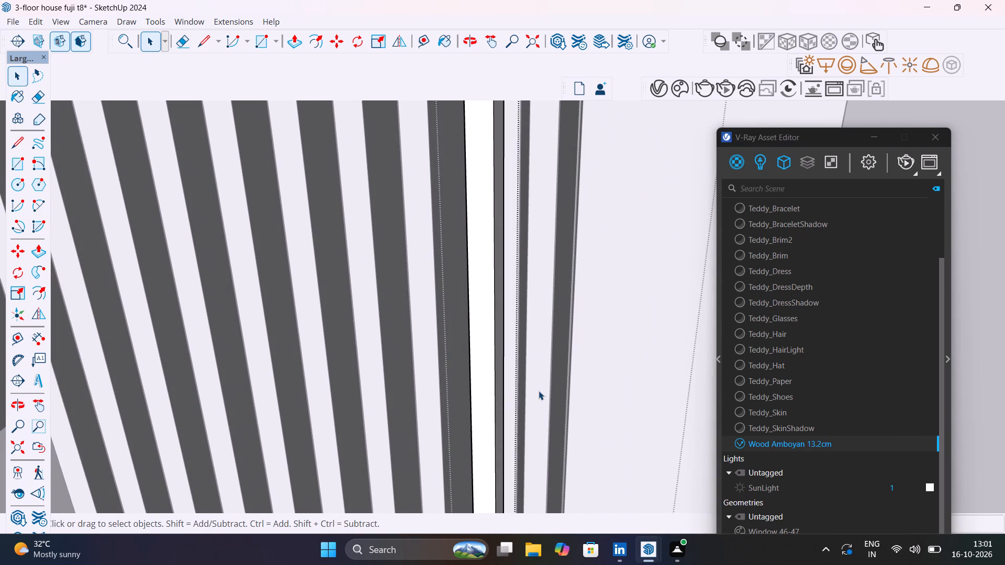
{"action": "left_click", "coordinate": [538, 397]}
{"action": "double_click", "coordinate": [538, 397]}
{"action": "left_click", "coordinate": [538, 397]}
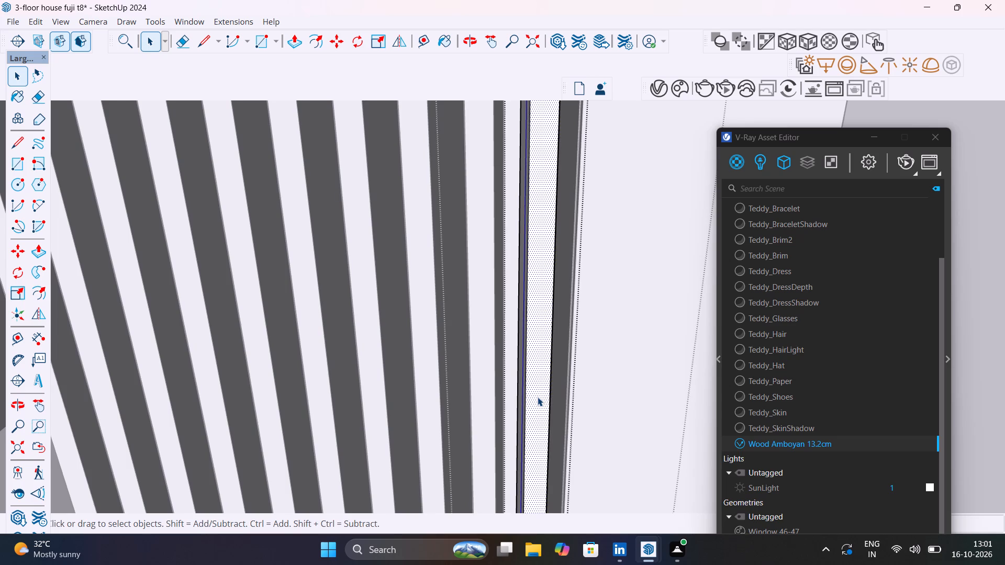
{"action": "scroll", "coordinate": [538, 397], "scroll_direction": "up", "scroll_amount": 7}
{"action": "middle_click_drag", "start_coordinate": [538, 397], "coordinate": [477, 400]}
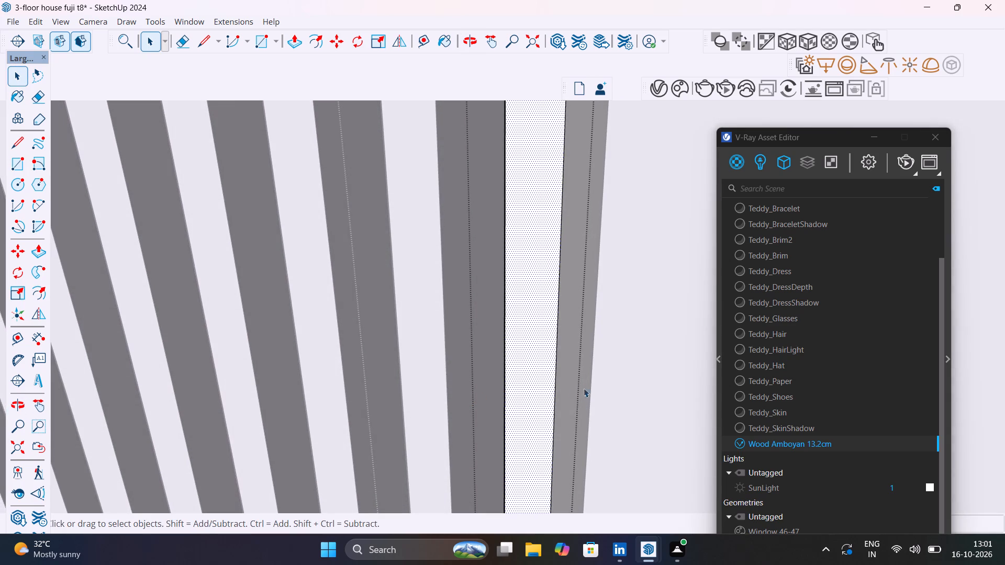
{"action": "left_click", "coordinate": [564, 393]}
{"action": "middle_click_drag", "start_coordinate": [559, 403], "coordinate": [634, 411]}
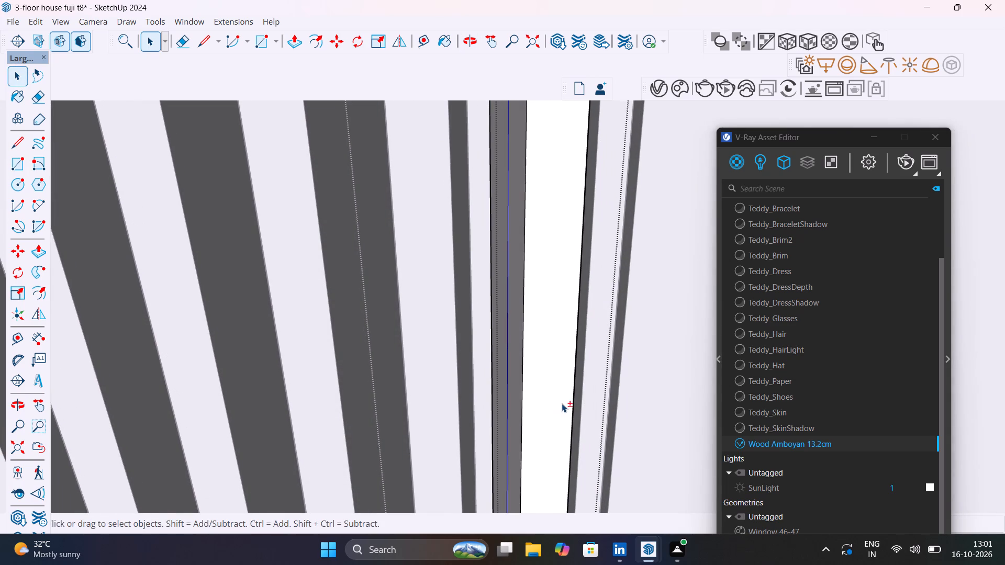
{"action": "left_click", "coordinate": [562, 403], "text": "shift"}
{"action": "left_click", "coordinate": [516, 415], "text": "shift"}
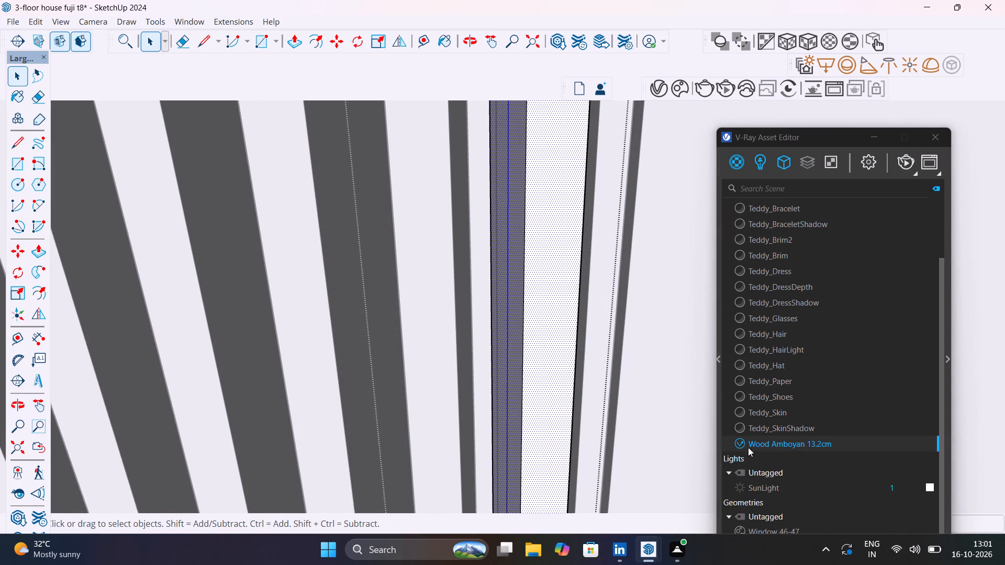
{"action": "right_click", "coordinate": [758, 443], "text": "shift"}
{"action": "left_click", "coordinate": [800, 297], "text": "shift"}
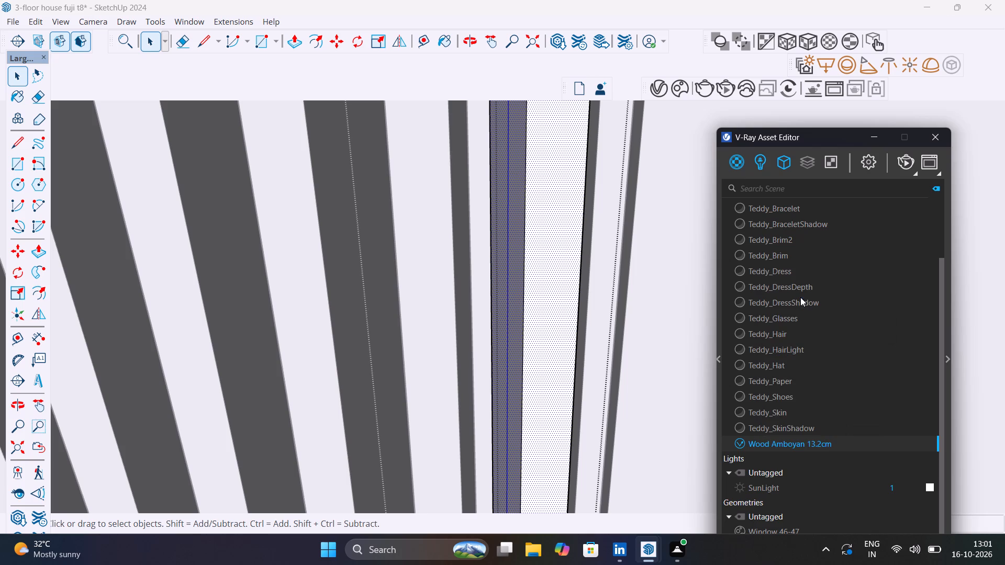
Apply Wood Amboyan 13.2cm to the adjacent slat's front and side faces, then close the material editor and the slat's group.
{"action": "left_click", "coordinate": [587, 403]}
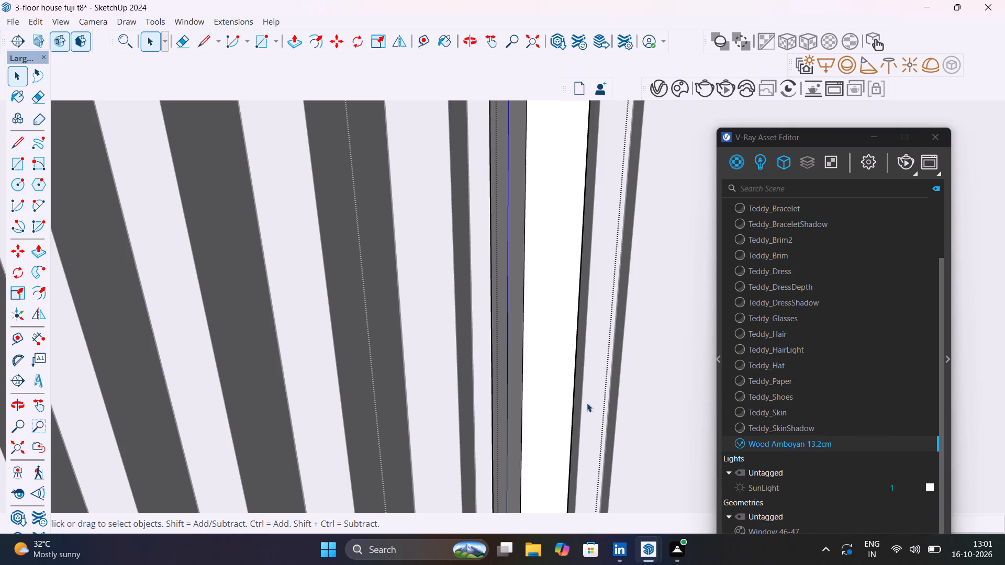
{"action": "double_click", "coordinate": [587, 403]}
{"action": "left_click", "coordinate": [590, 402]}
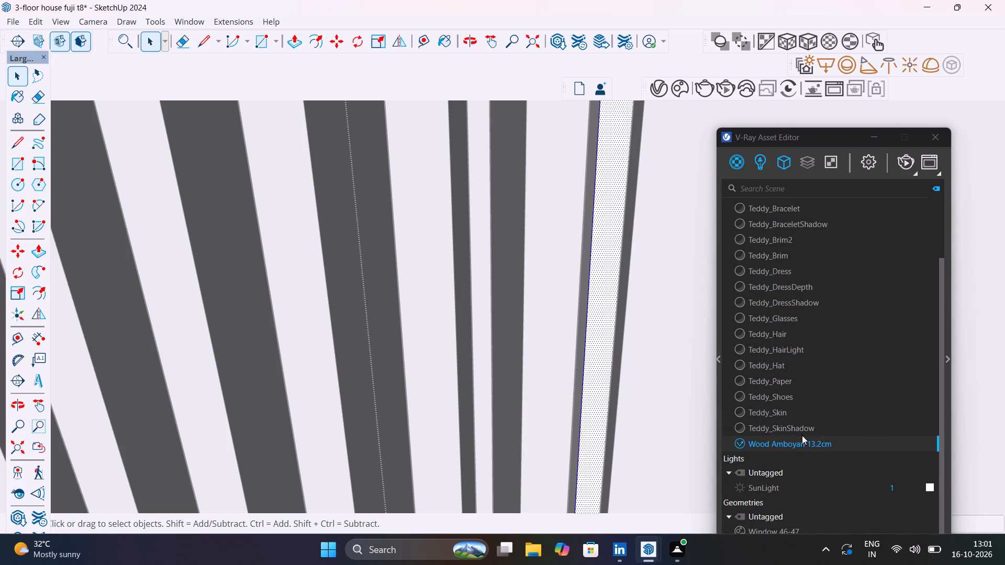
{"action": "right_click", "coordinate": [799, 443]}
{"action": "left_click", "coordinate": [829, 297]}
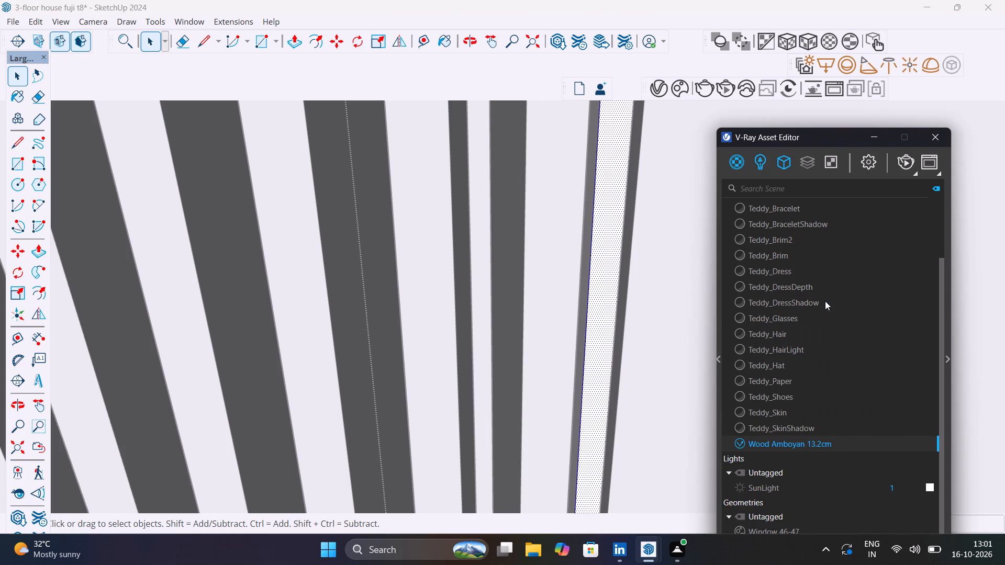
{"action": "scroll", "coordinate": [588, 382], "scroll_direction": "up", "scroll_amount": 8}
{"action": "left_click", "coordinate": [566, 390], "text": "shift"}
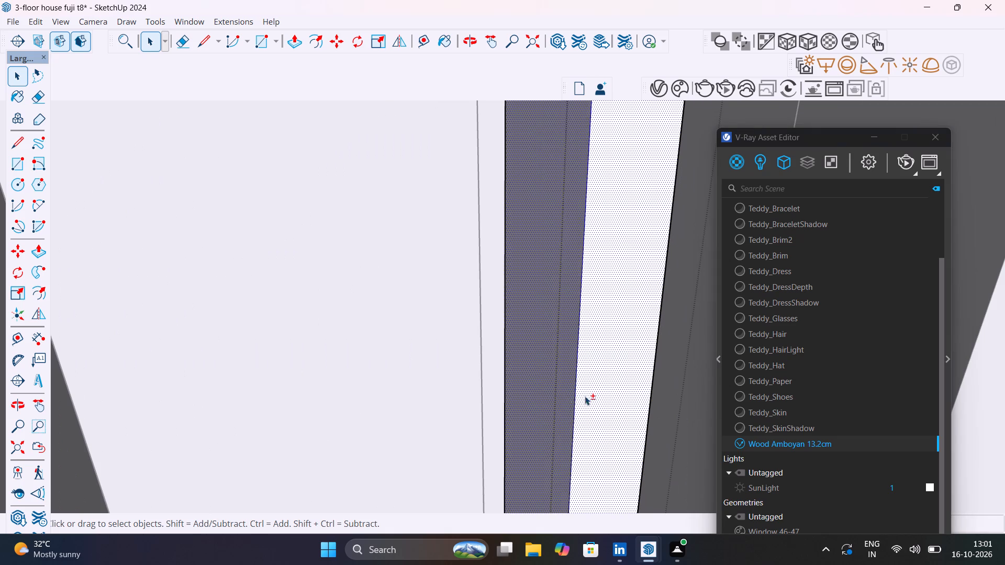
{"action": "right_click", "coordinate": [761, 442], "text": "shift"}
{"action": "left_click", "coordinate": [778, 300], "text": "shift"}
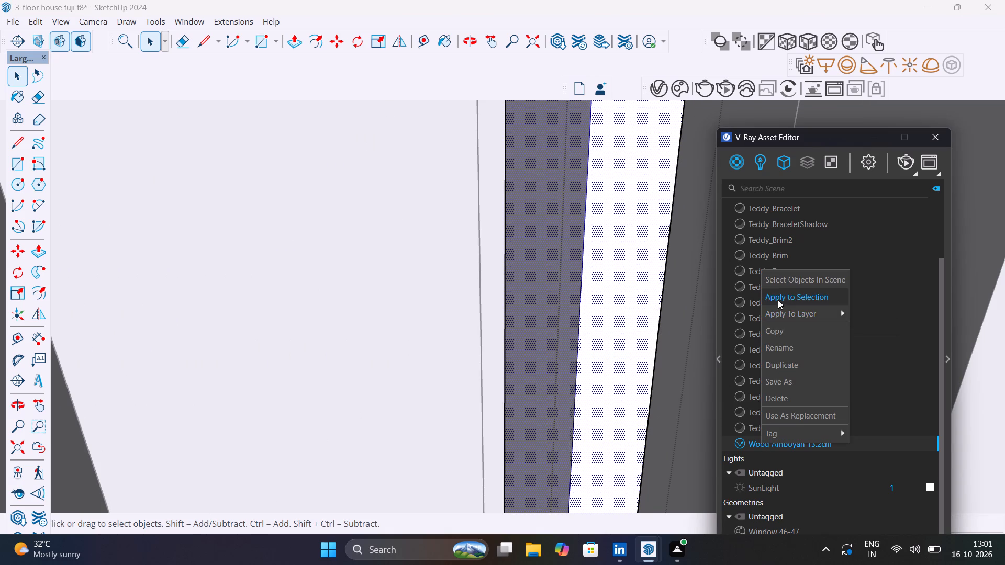
{"action": "scroll", "coordinate": [656, 377], "scroll_direction": "down", "scroll_amount": 20}
{"action": "scroll", "coordinate": [656, 377], "scroll_direction": "down", "scroll_amount": 3}
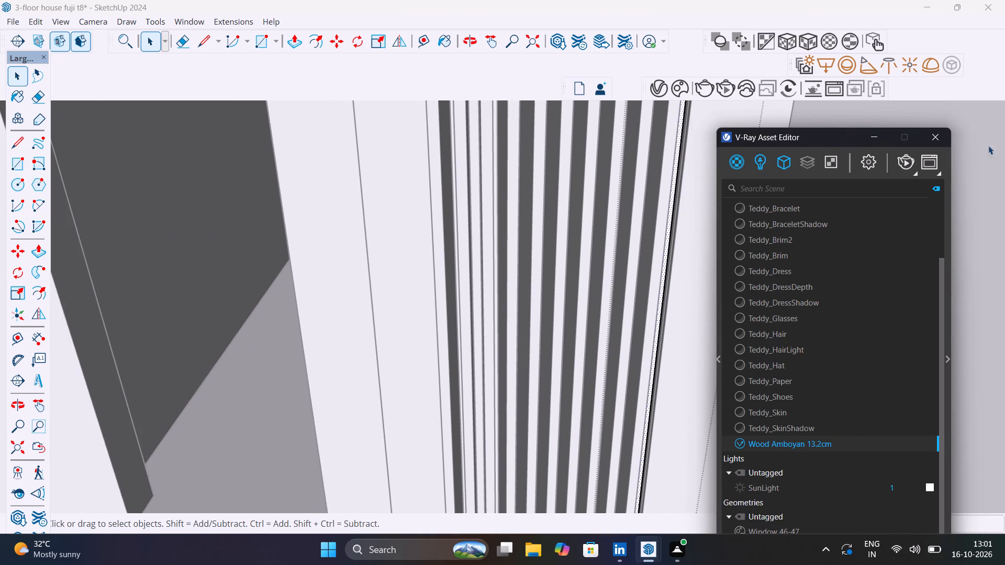
{"action": "left_click", "coordinate": [940, 131]}
{"action": "left_click", "coordinate": [900, 263]}
{"action": "scroll", "coordinate": [809, 325], "scroll_direction": "down", "scroll_amount": 5}
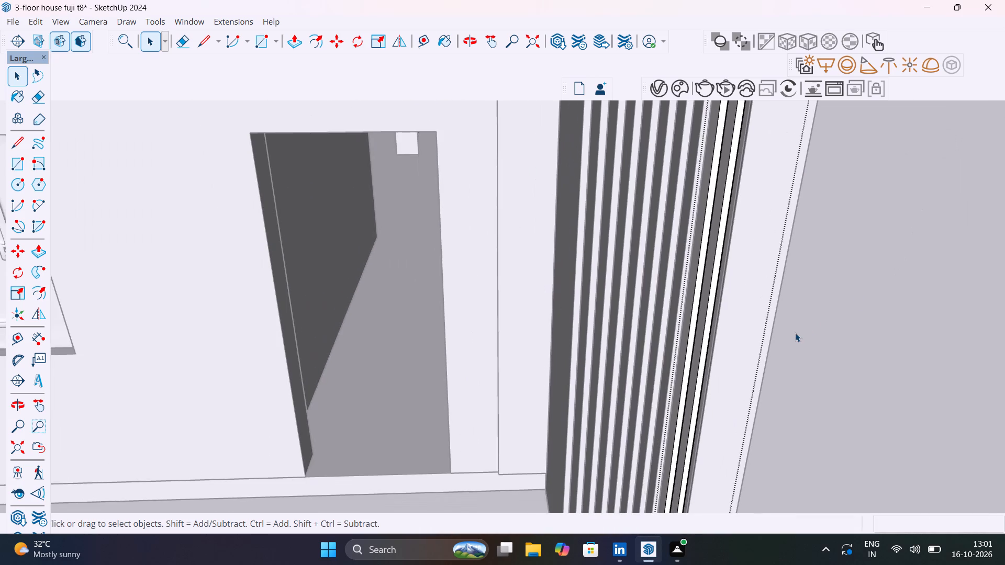
{"action": "left_click", "coordinate": [864, 333]}
Run an interactive V-Ray render of the ground-floor facade, examine the slat screen's material coverage, then stop it and close the frame buffer.
{"action": "middle_click_drag", "start_coordinate": [855, 332], "coordinate": [808, 295]}
{"action": "scroll", "coordinate": [808, 295], "scroll_direction": "down", "scroll_amount": 4}
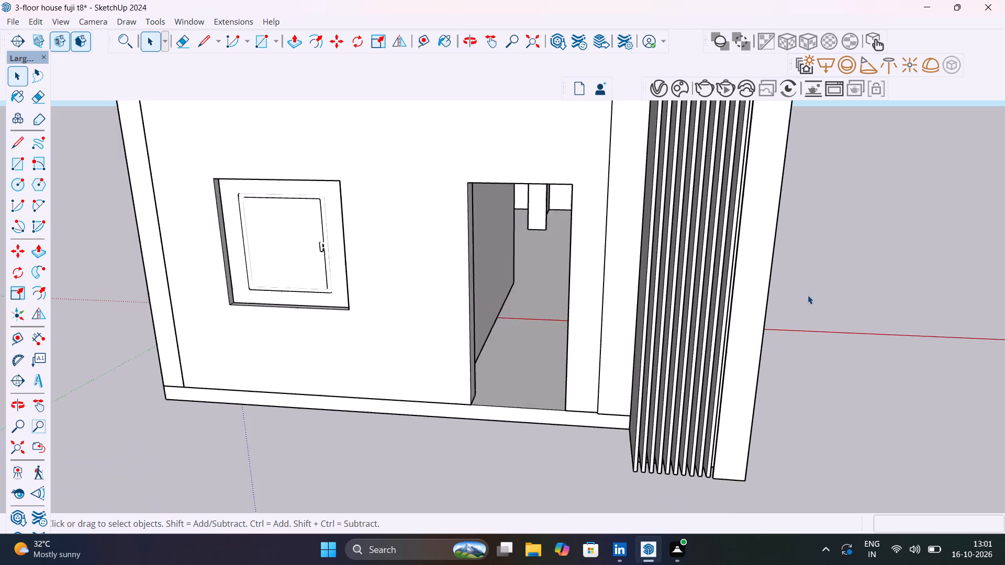
{"action": "middle_click_drag", "start_coordinate": [809, 307], "coordinate": [774, 319]}
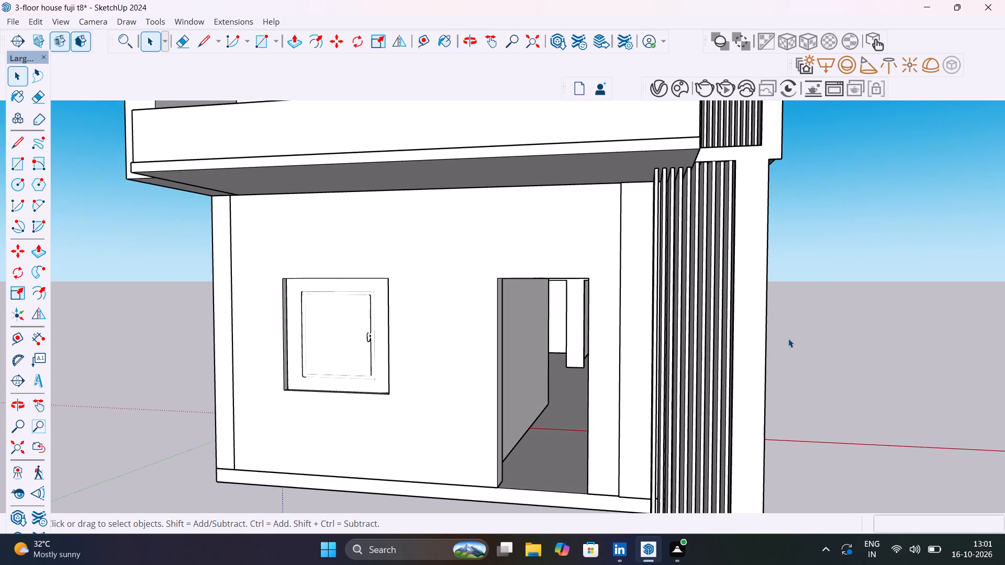
{"action": "scroll", "coordinate": [788, 338], "scroll_direction": "down", "scroll_amount": 1}
{"action": "middle_click_drag", "start_coordinate": [790, 340], "coordinate": [713, 321], "text": "shift"}
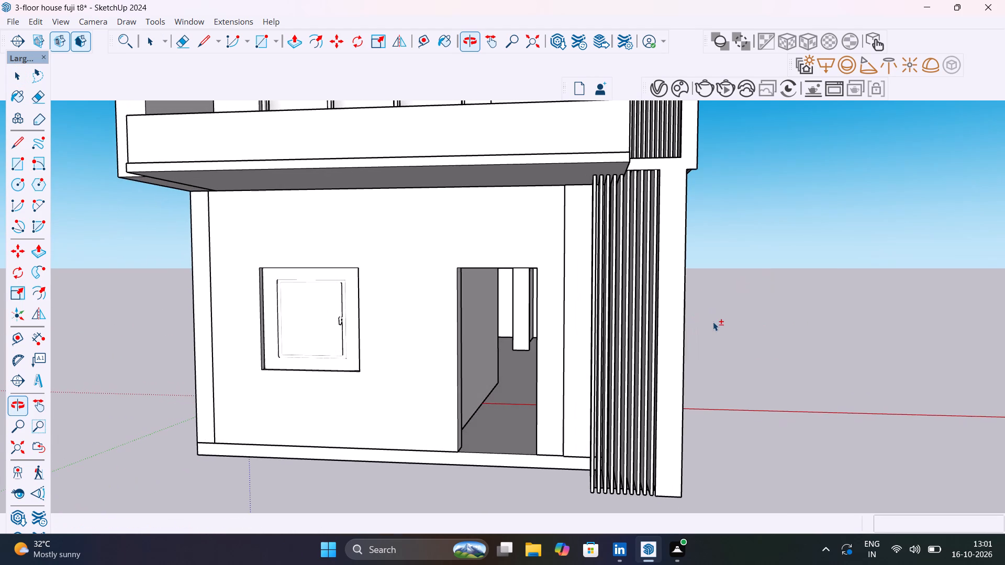
{"action": "left_click", "coordinate": [726, 86]}
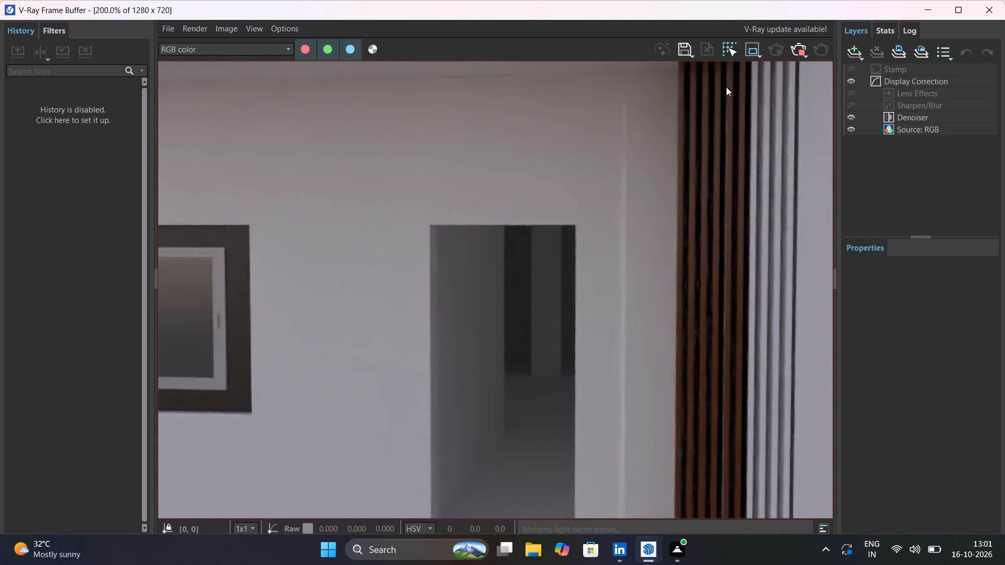
{"action": "scroll", "coordinate": [772, 240], "scroll_direction": "down", "scroll_amount": 3}
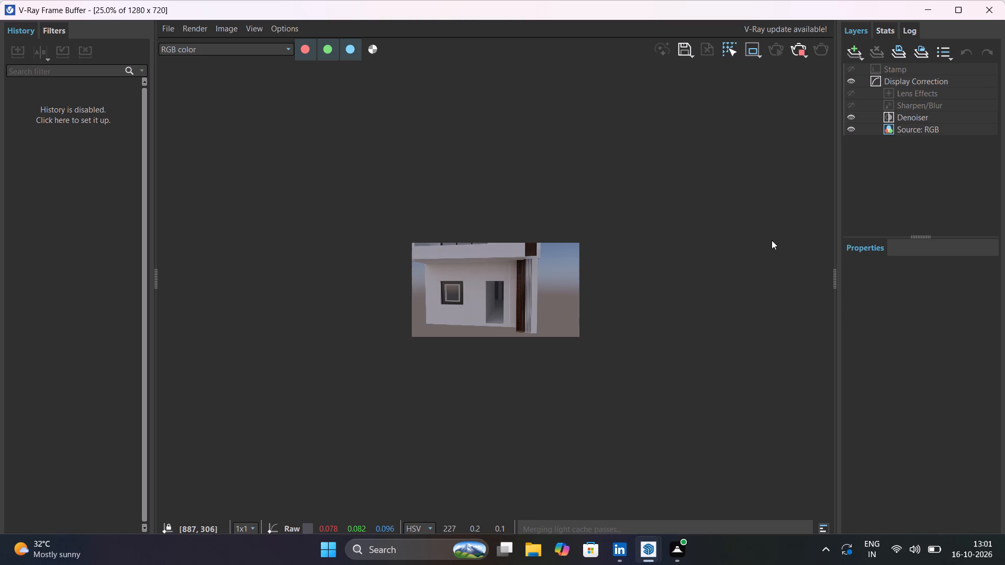
{"action": "scroll", "coordinate": [524, 269], "scroll_direction": "up", "scroll_amount": 2}
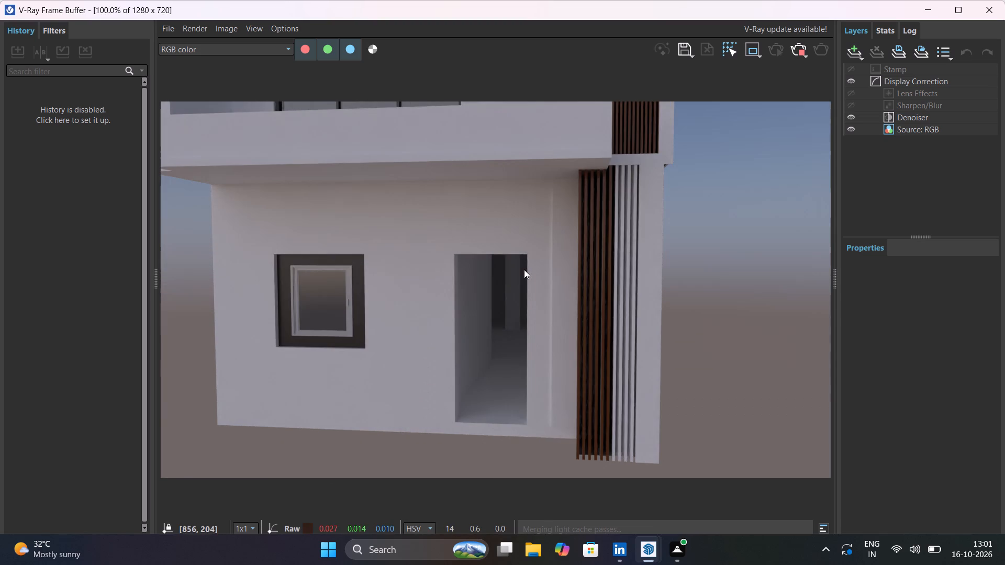
{"action": "left_click", "coordinate": [729, 300]}
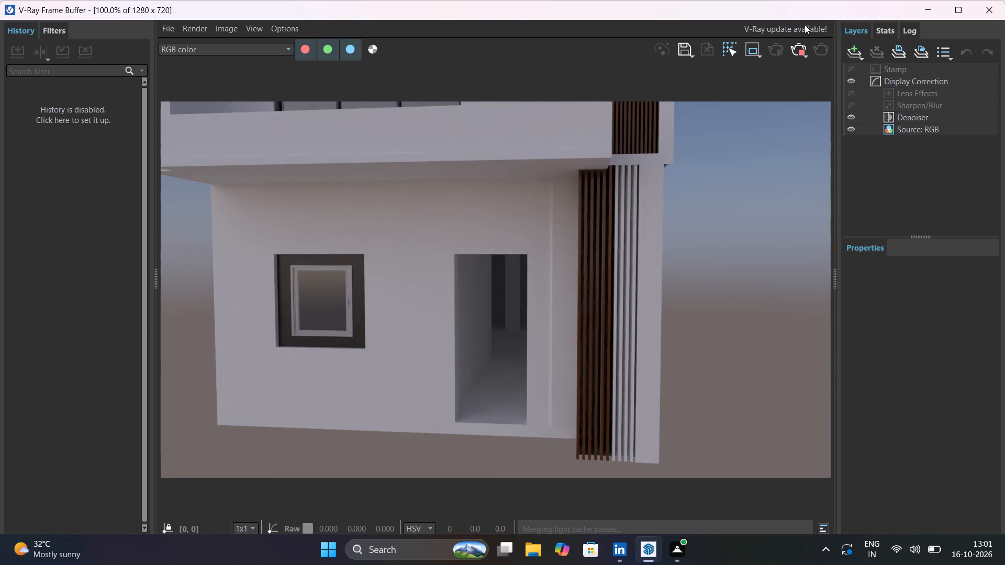
{"action": "left_click", "coordinate": [801, 49]}
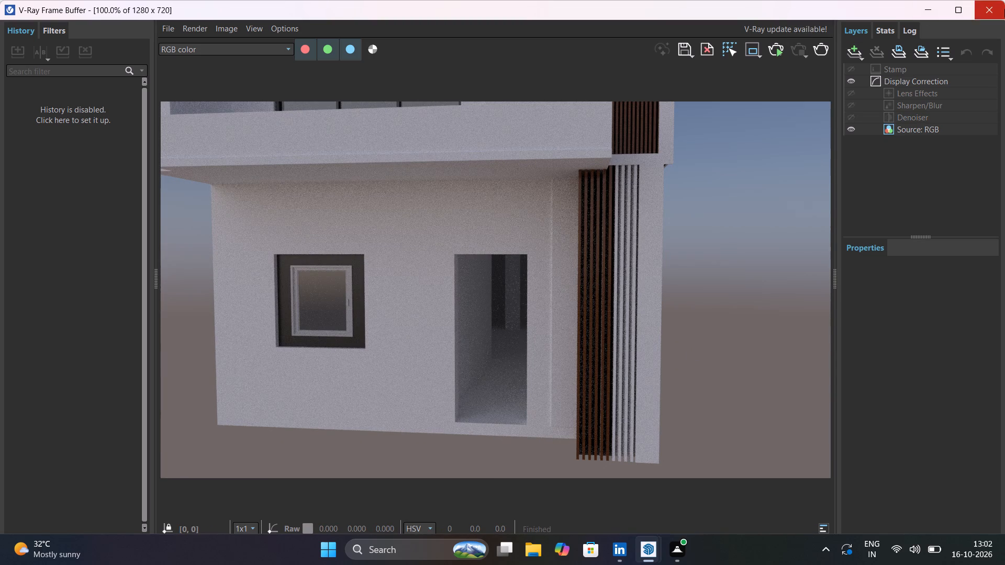
{"action": "left_click", "coordinate": [1004, 9]}
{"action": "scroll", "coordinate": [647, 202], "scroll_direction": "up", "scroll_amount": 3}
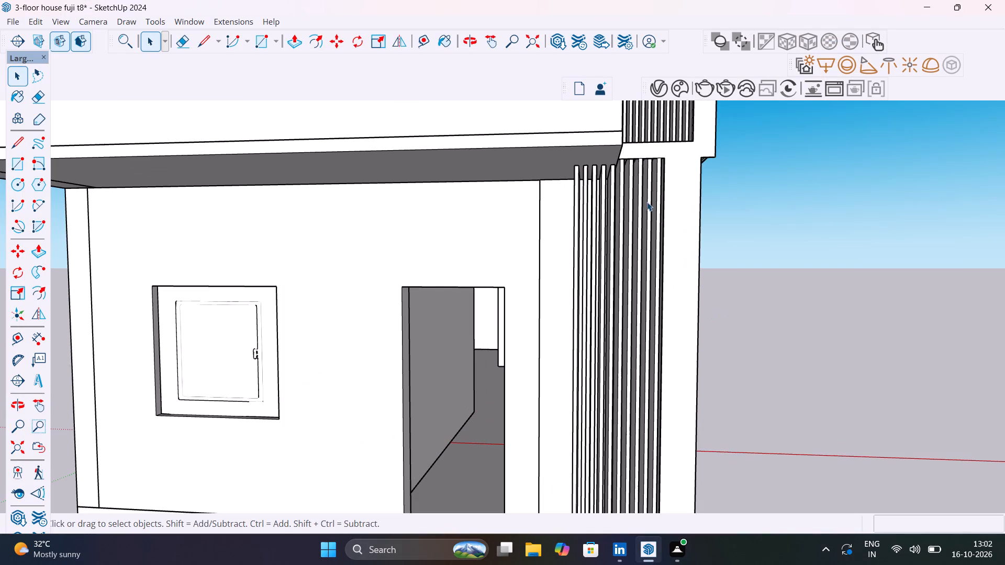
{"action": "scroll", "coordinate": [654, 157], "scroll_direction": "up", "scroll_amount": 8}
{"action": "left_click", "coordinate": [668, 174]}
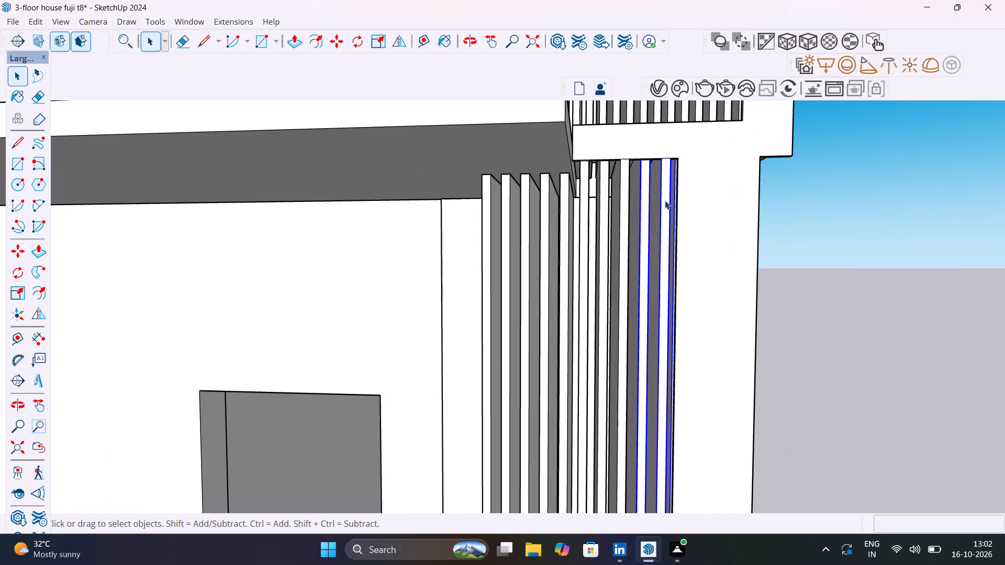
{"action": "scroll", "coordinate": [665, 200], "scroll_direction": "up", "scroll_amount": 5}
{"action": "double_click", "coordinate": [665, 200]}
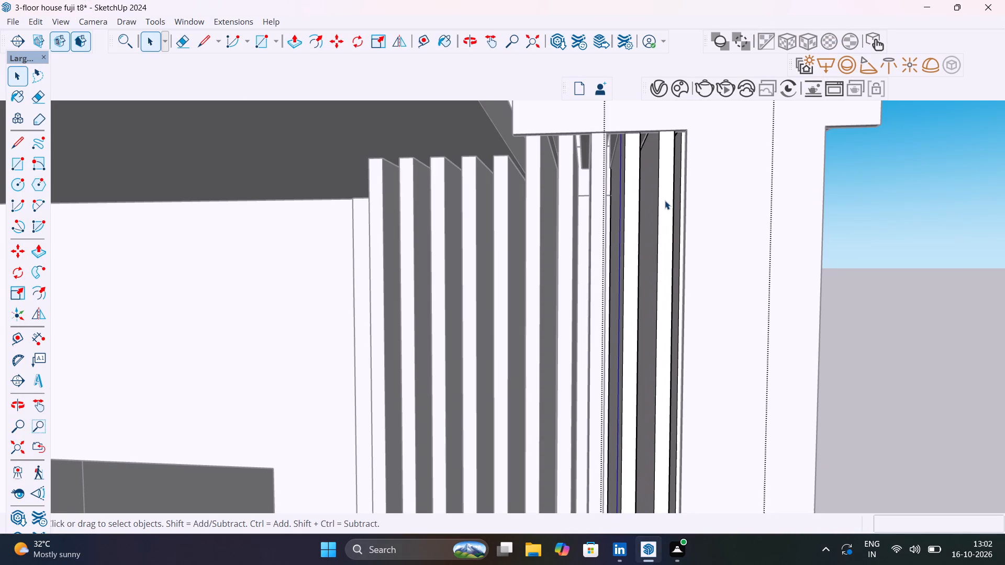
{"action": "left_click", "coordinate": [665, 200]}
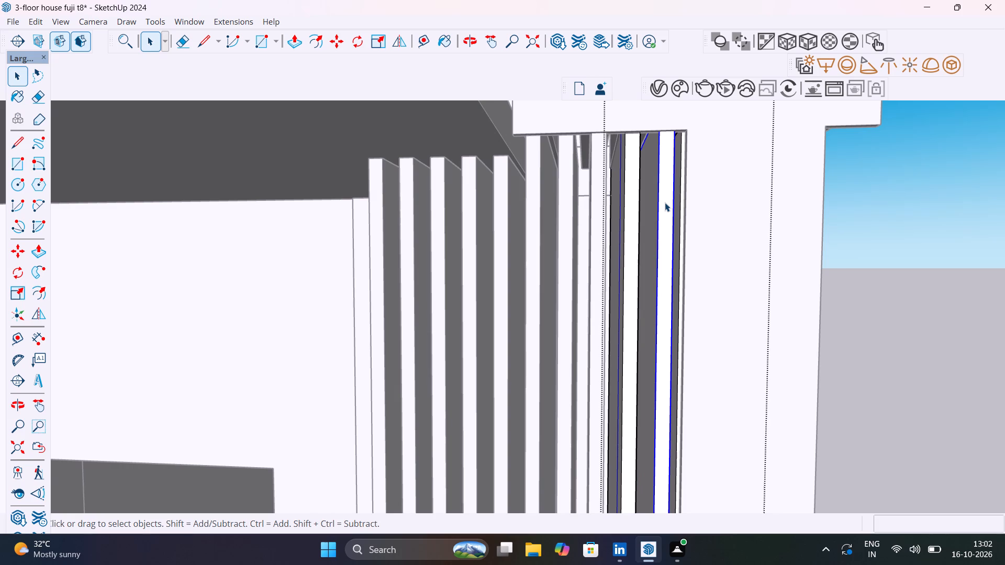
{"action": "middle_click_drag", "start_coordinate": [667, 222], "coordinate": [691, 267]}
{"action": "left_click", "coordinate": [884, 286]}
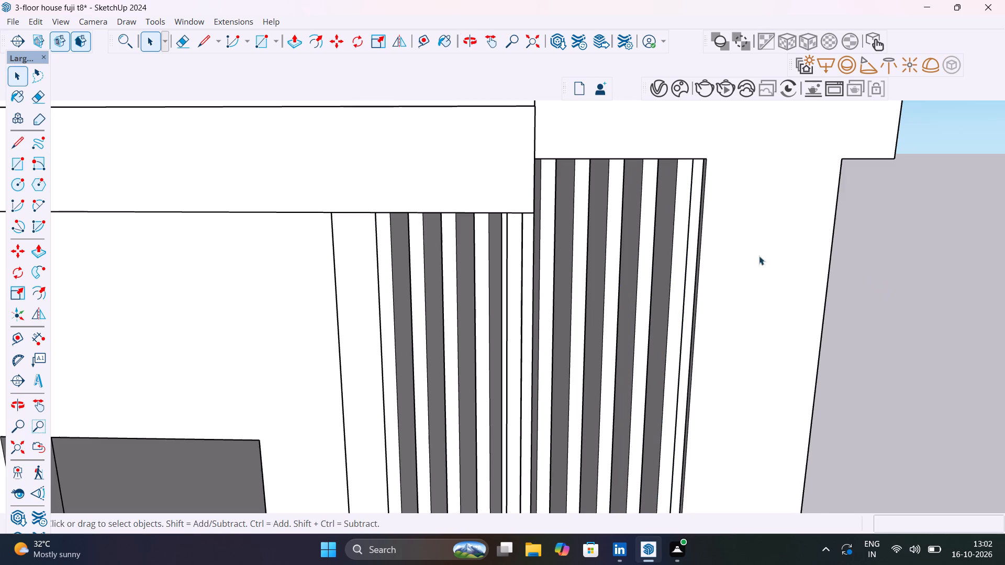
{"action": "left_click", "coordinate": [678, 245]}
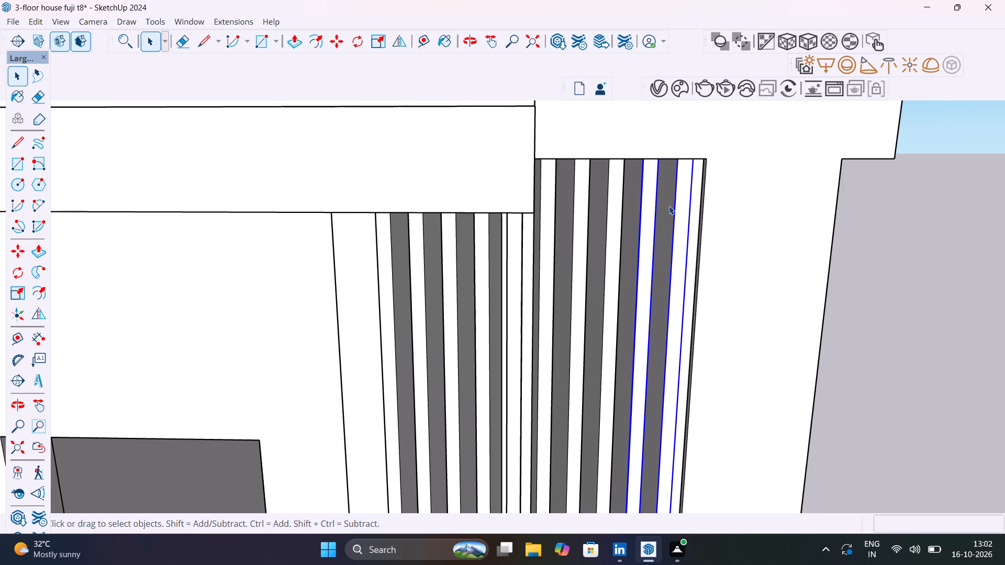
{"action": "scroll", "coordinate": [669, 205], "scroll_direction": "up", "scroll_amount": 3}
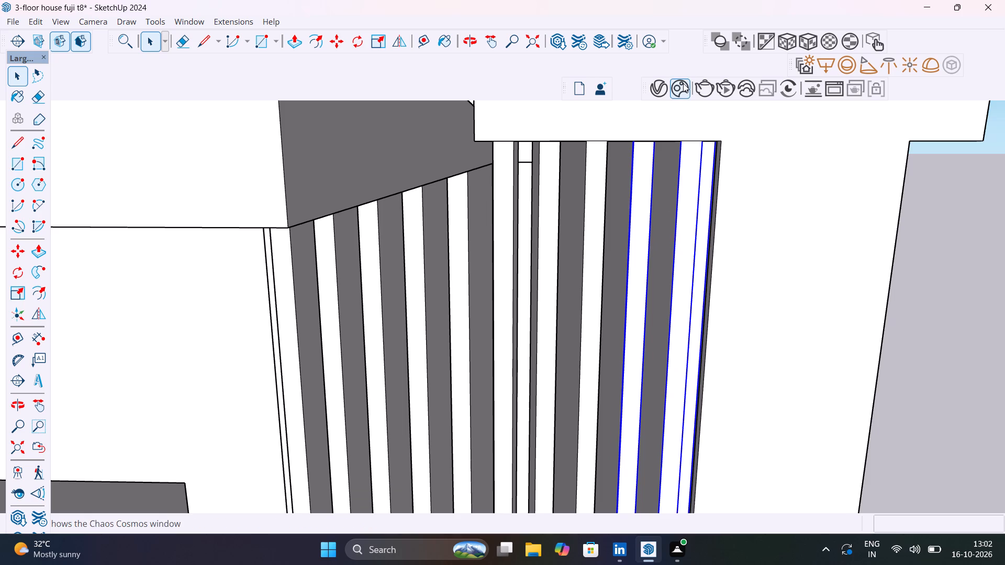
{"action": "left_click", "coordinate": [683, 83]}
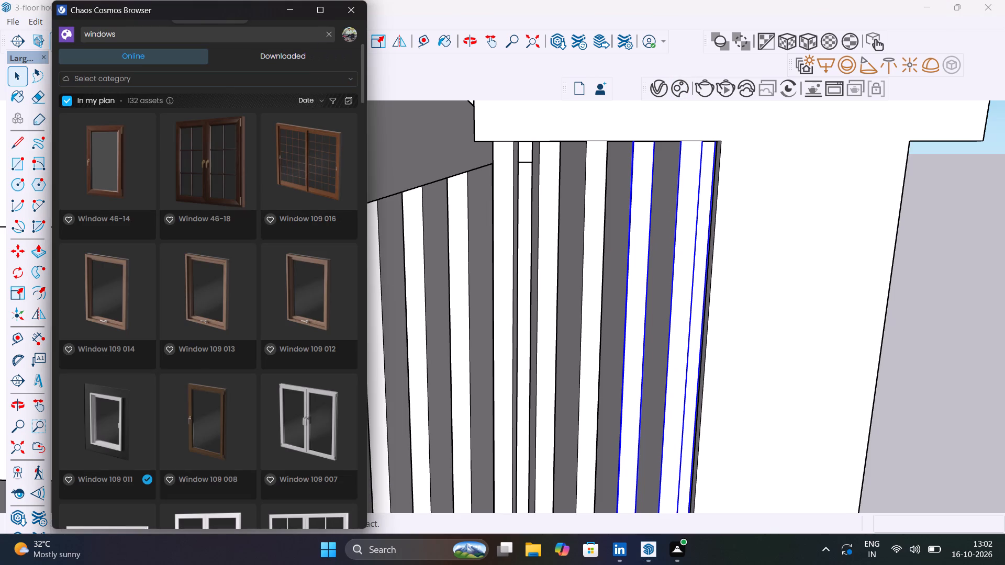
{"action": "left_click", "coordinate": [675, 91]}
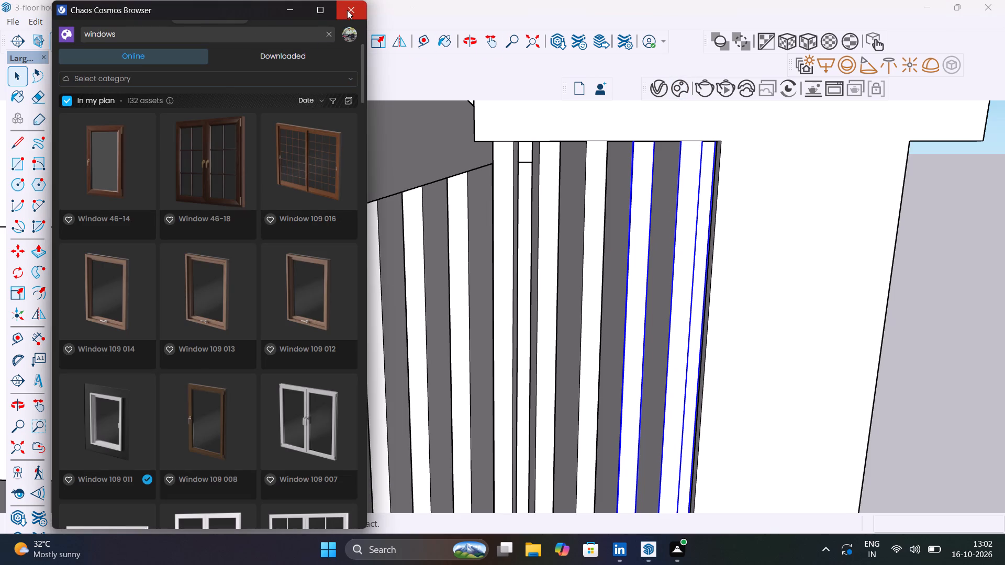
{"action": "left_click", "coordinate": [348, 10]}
Show the V-Ray materials and apply Wood Amboyan 13.2cm to the unpainted slat second from the column.
{"action": "left_click", "coordinate": [655, 91]}
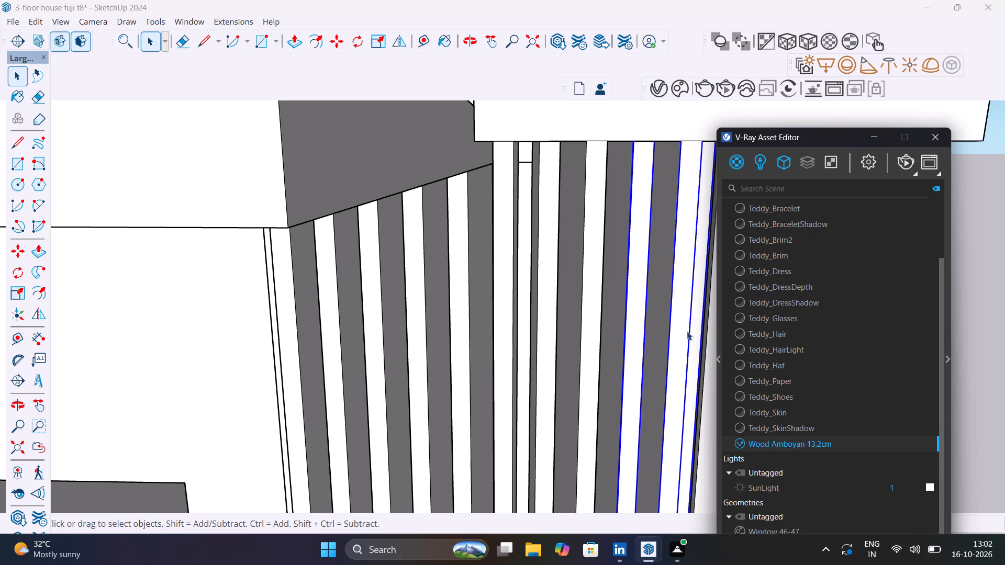
{"action": "middle_click_drag", "start_coordinate": [677, 363], "coordinate": [695, 368]}
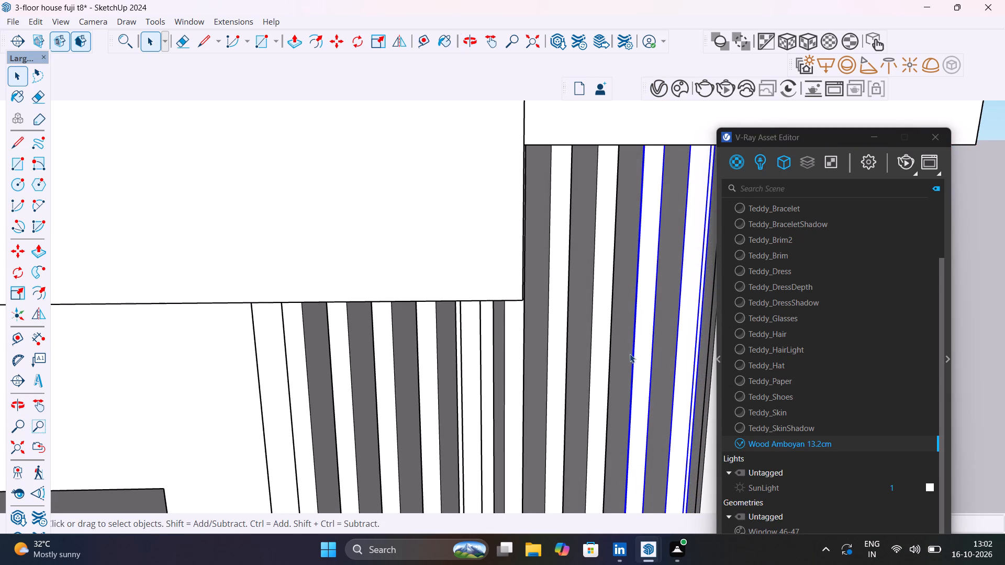
{"action": "scroll", "coordinate": [630, 354], "scroll_direction": "up", "scroll_amount": 4}
{"action": "left_click", "coordinate": [630, 354]}
{"action": "left_click", "coordinate": [630, 354]}
{"action": "double_click", "coordinate": [630, 354]}
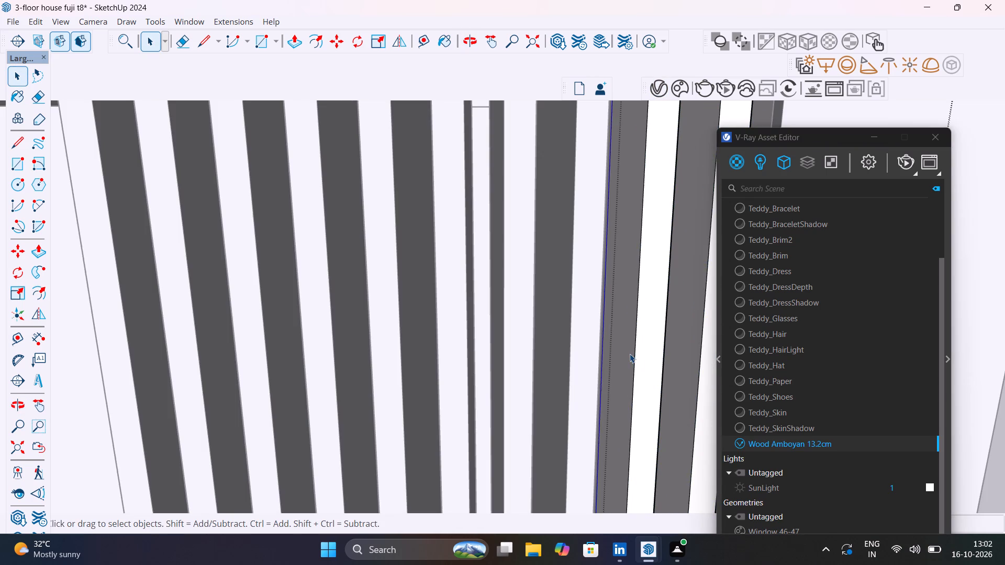
{"action": "left_click", "coordinate": [630, 354]}
{"action": "left_click", "coordinate": [630, 354]}
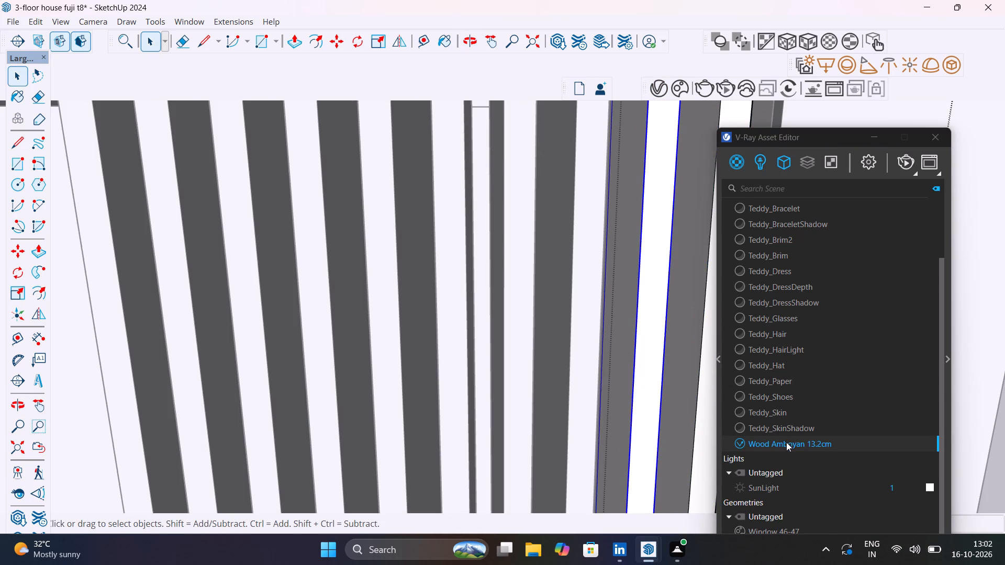
{"action": "right_click", "coordinate": [786, 442]}
{"action": "left_click", "coordinate": [823, 290]}
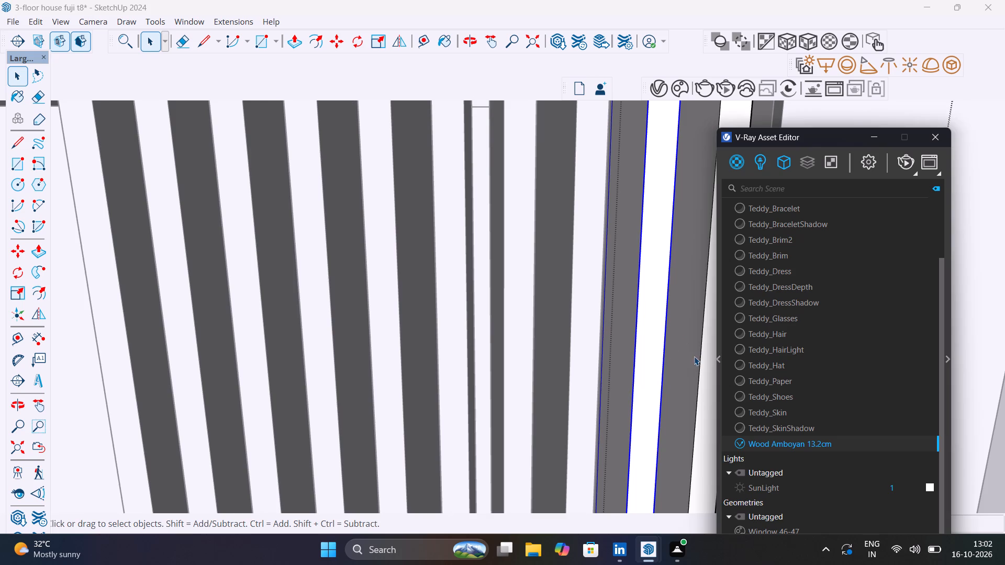
Open the group of the slat nearest the column, select its front and side faces, and apply Wood Amboyan 13.2cm.
{"action": "left_click", "coordinate": [694, 356]}
{"action": "double_click", "coordinate": [702, 386]}
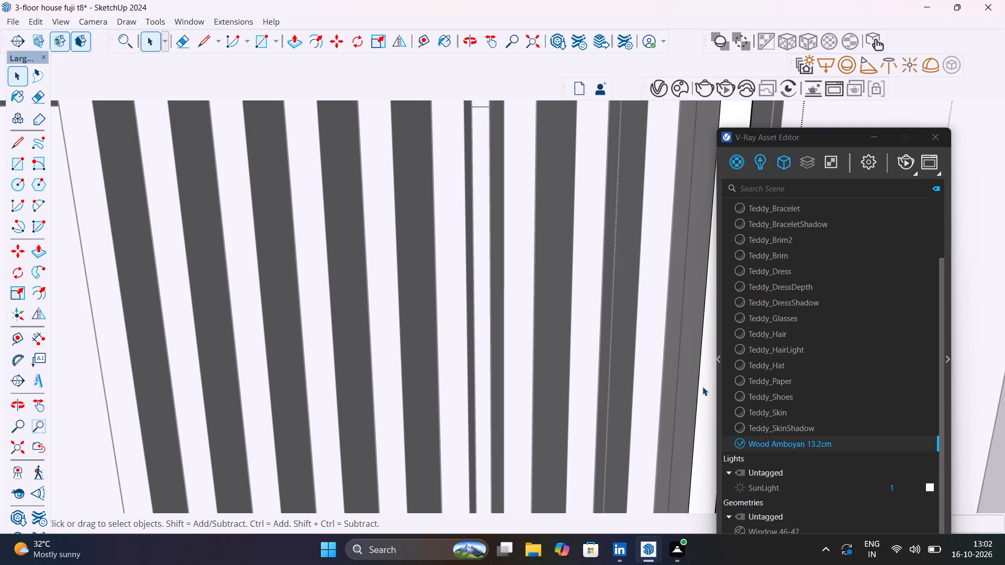
{"action": "left_click", "coordinate": [702, 387]}
{"action": "left_click", "coordinate": [695, 392], "text": "shift"}
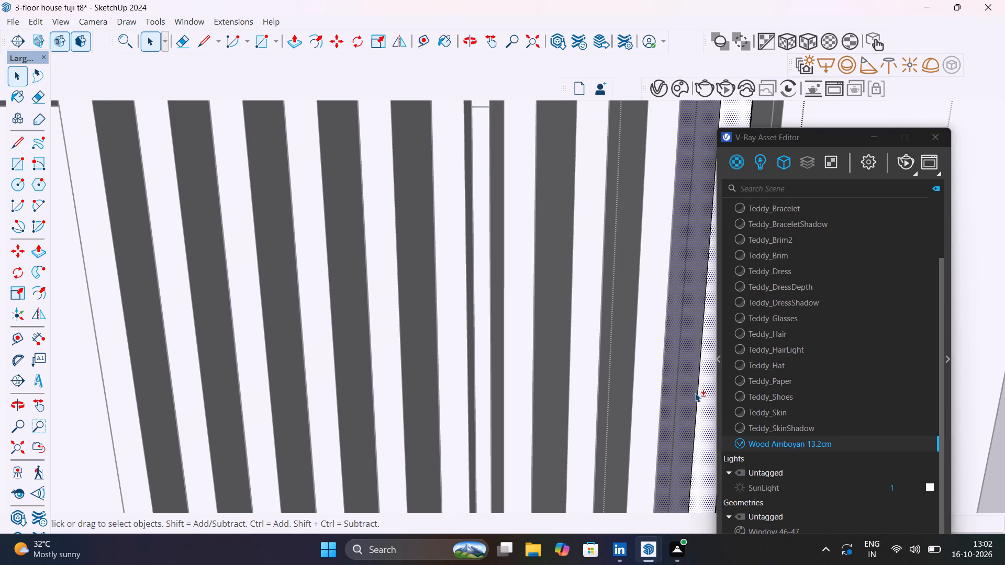
{"action": "right_click", "coordinate": [774, 442], "text": "shift"}
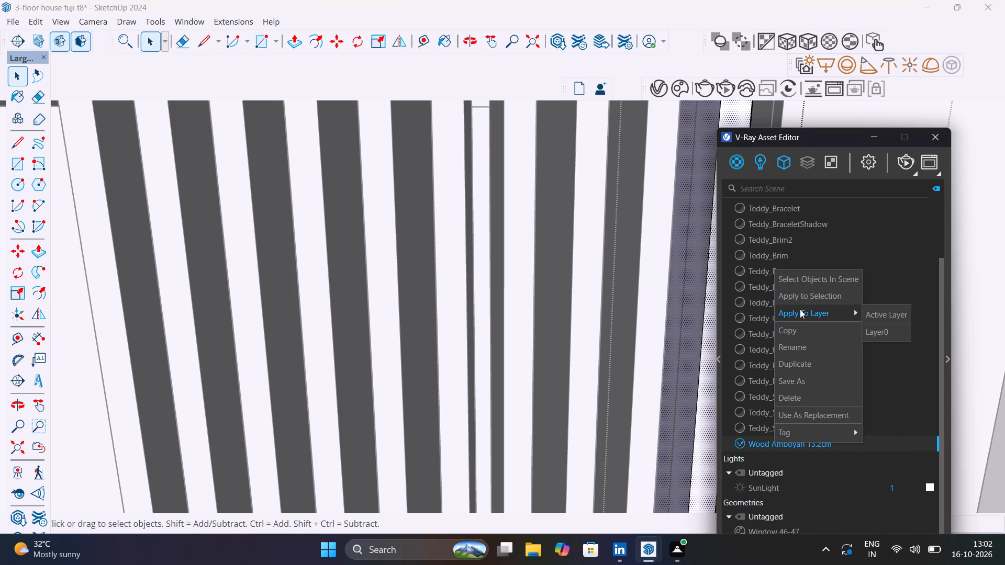
{"action": "left_click", "coordinate": [807, 297], "text": "shift"}
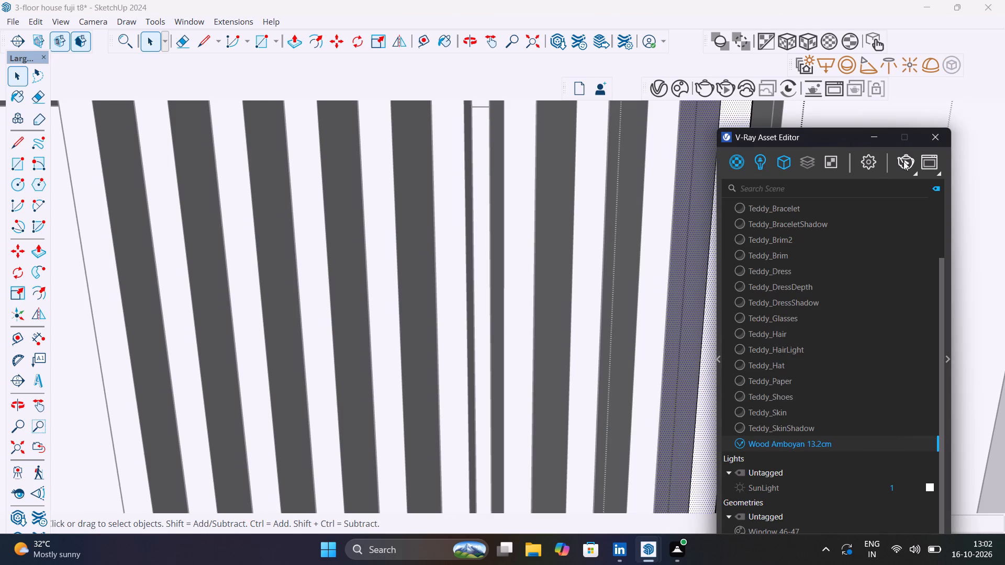
Run an interactive V-Ray render of the slats, examine which ones show wood, then stop it and close the frame buffer.
{"action": "left_click", "coordinate": [903, 161]}
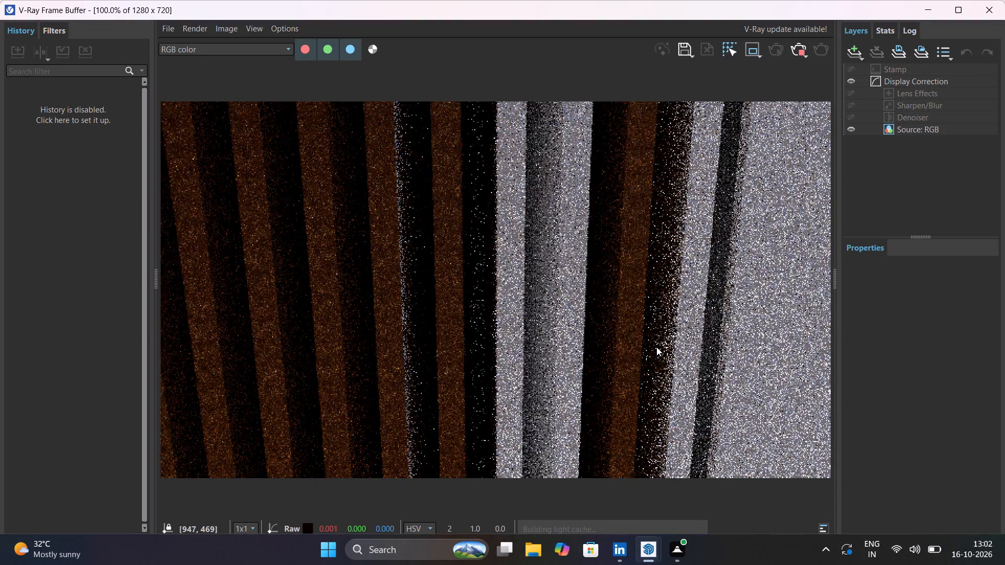
{"action": "scroll", "coordinate": [656, 347], "scroll_direction": "down", "scroll_amount": 2}
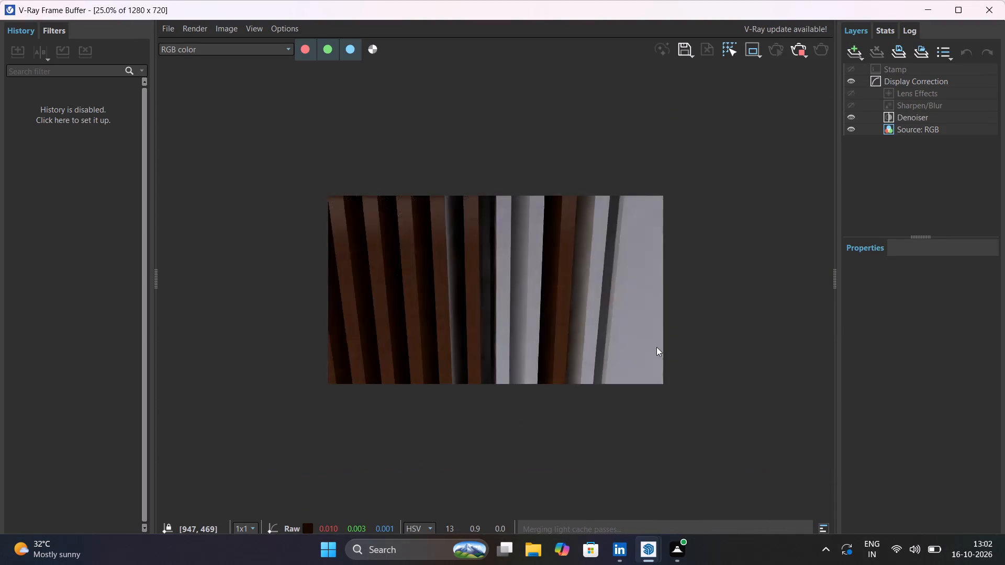
{"action": "left_click", "coordinate": [794, 51]}
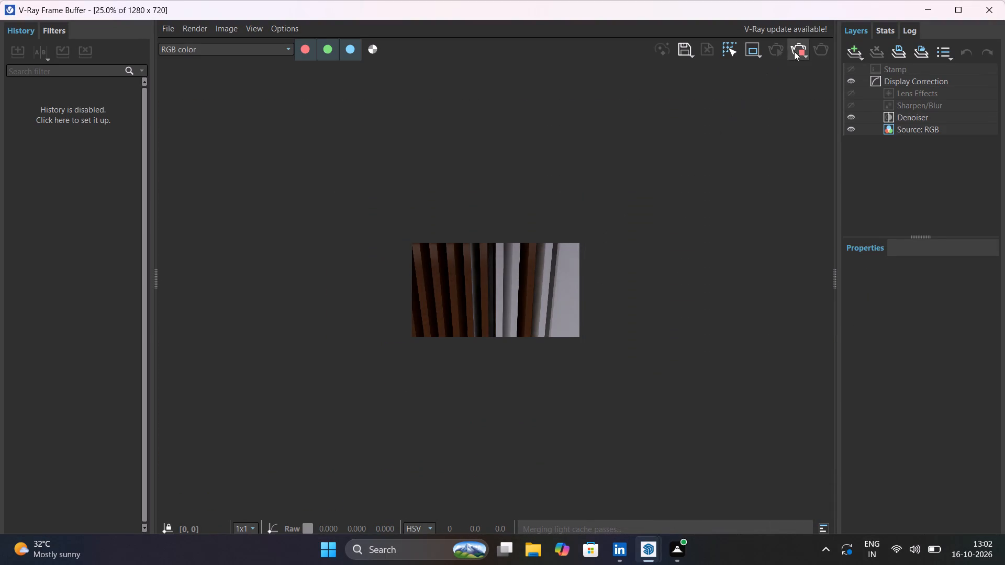
{"action": "left_click", "coordinate": [1002, 4]}
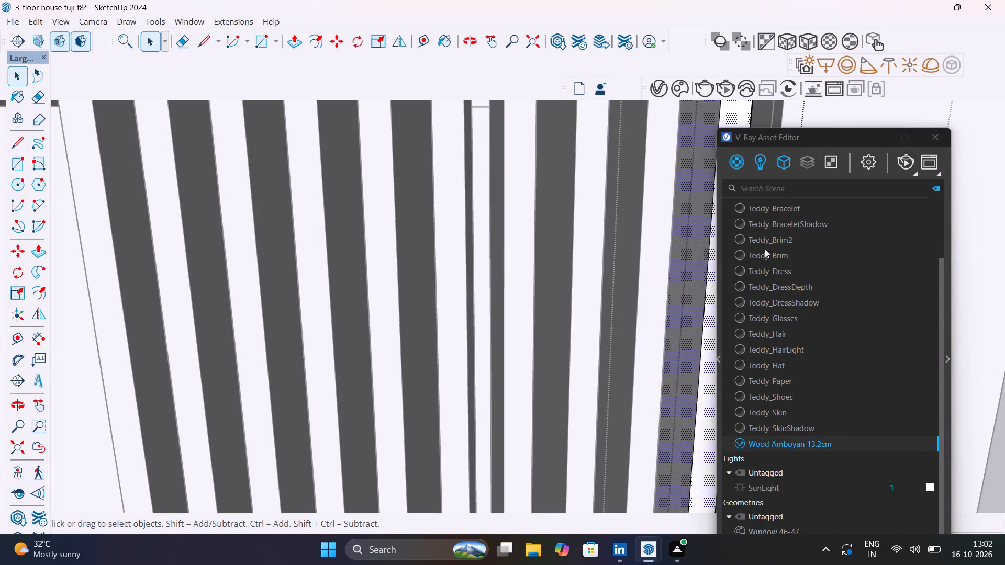
Open the first unpainted slat's group past the screen's corner, select its faces, and apply Wood Amboyan 13.2cm to them.
{"action": "left_click", "coordinate": [521, 325]}
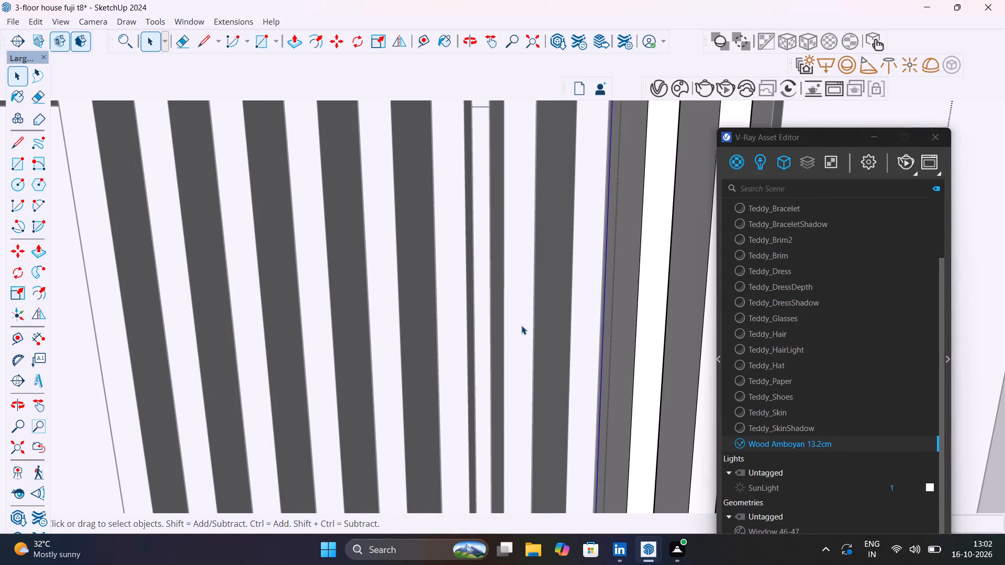
{"action": "left_click", "coordinate": [521, 325]}
{"action": "left_click", "coordinate": [521, 325]}
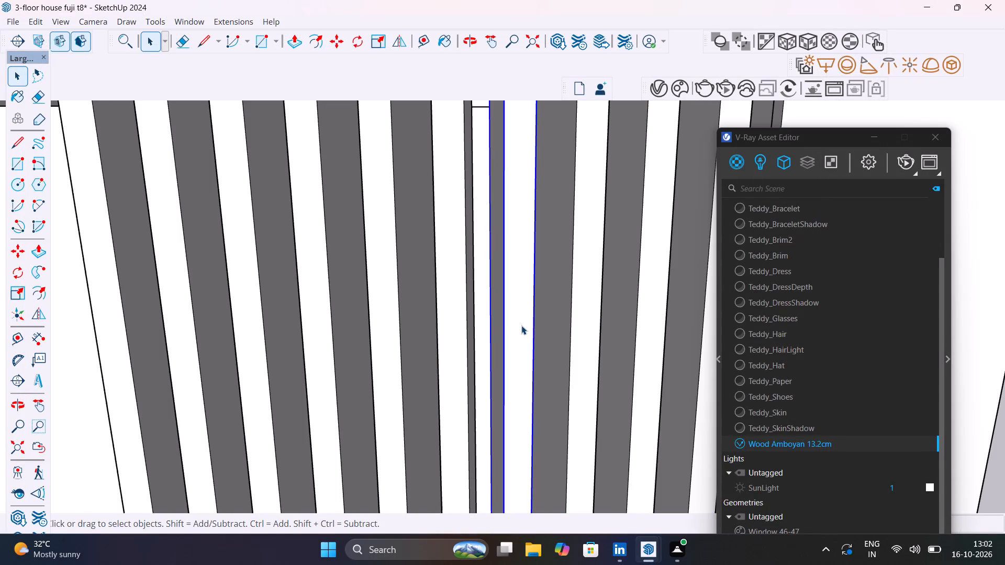
{"action": "double_click", "coordinate": [528, 334]}
{"action": "left_click", "coordinate": [528, 334]}
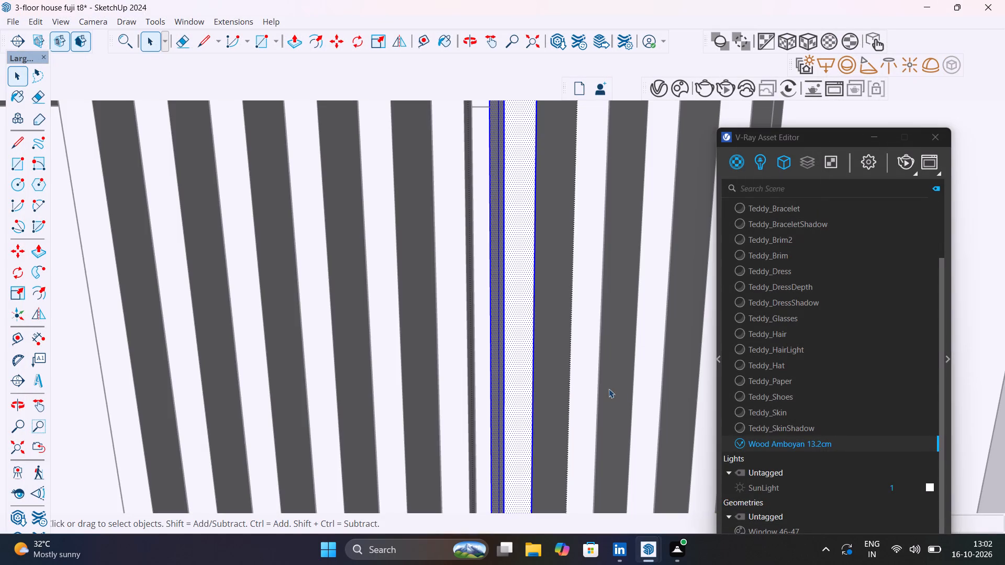
{"action": "right_click", "coordinate": [780, 443]}
{"action": "left_click", "coordinate": [811, 303]}
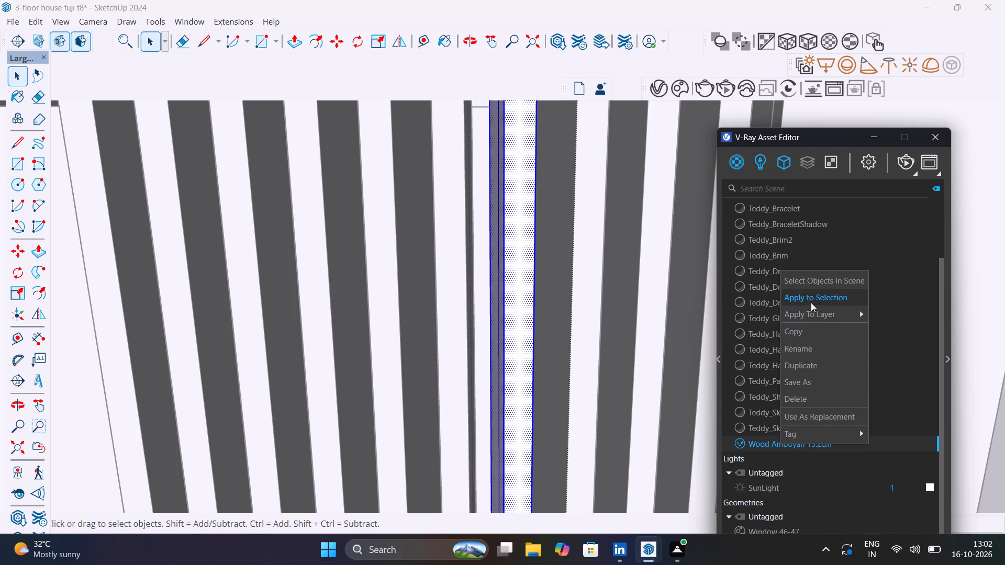
Open the adjacent slat's group towards the column, select its front and side faces, and apply Wood Amboyan 13.2cm.
{"action": "left_click", "coordinate": [576, 372]}
{"action": "double_click", "coordinate": [576, 373]}
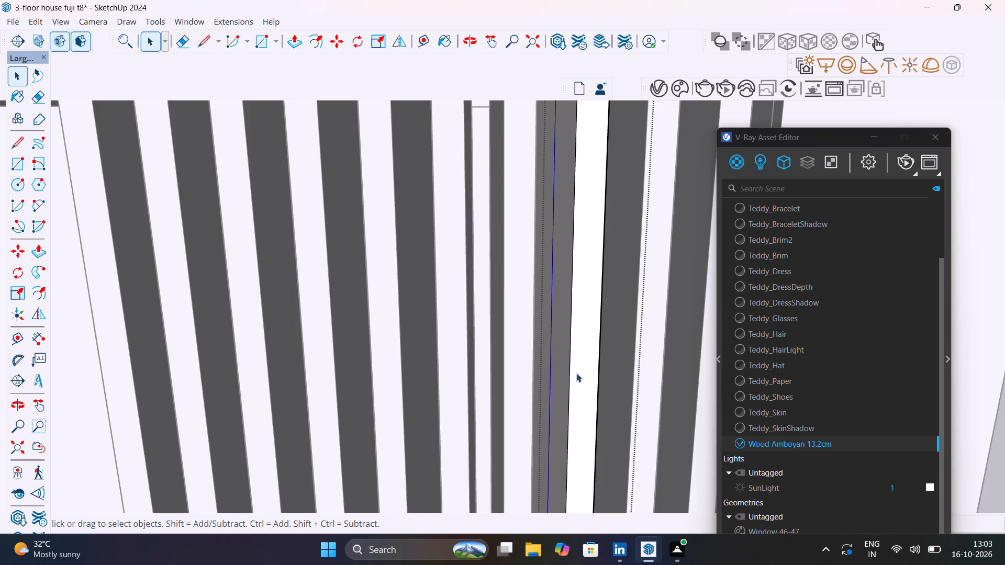
{"action": "left_click", "coordinate": [576, 373]}
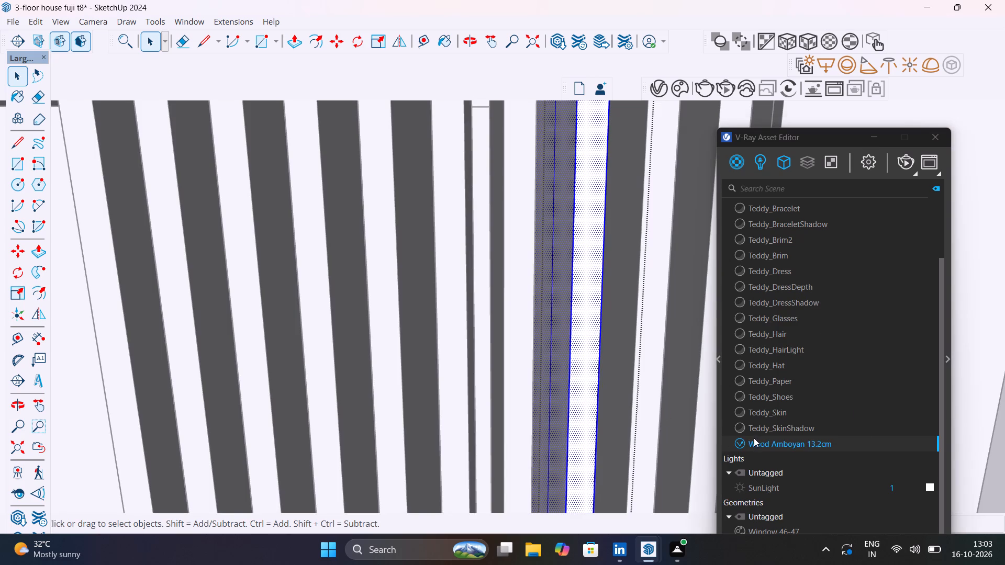
{"action": "right_click", "coordinate": [754, 438]}
{"action": "left_click", "coordinate": [784, 299]}
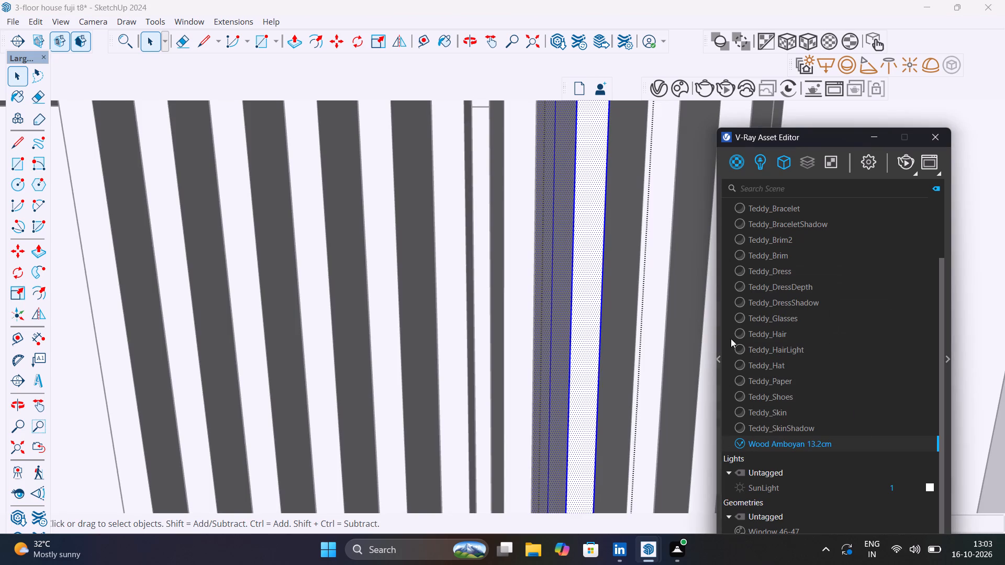
Open the group of the slat second from the column, select its front and side faces, and apply Wood Amboyan 13.2cm.
{"action": "left_click", "coordinate": [645, 397]}
{"action": "double_click", "coordinate": [645, 397]}
{"action": "left_click", "coordinate": [645, 397]}
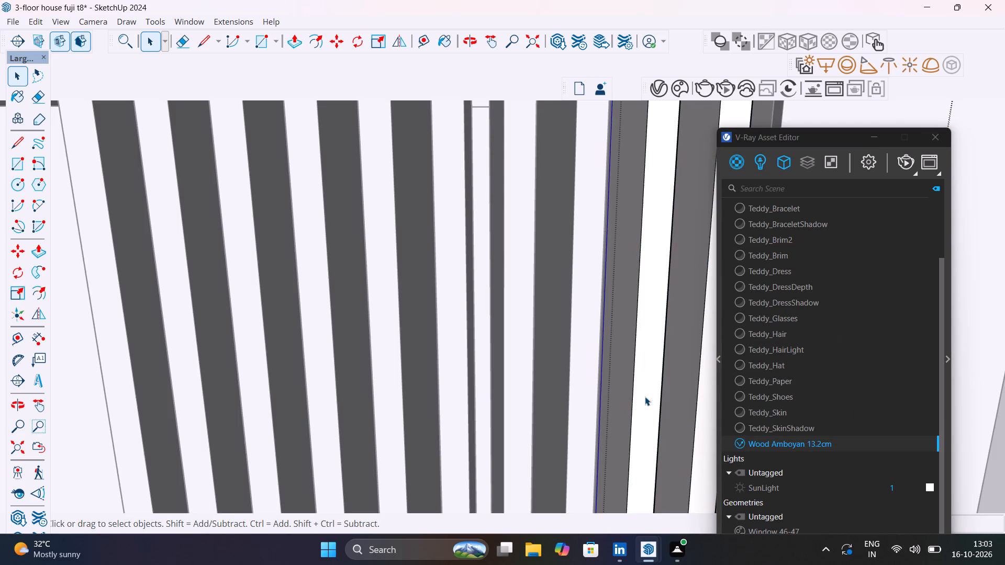
{"action": "left_click", "coordinate": [645, 396]}
{"action": "left_click", "coordinate": [645, 396]}
{"action": "scroll", "coordinate": [645, 396], "scroll_direction": "up", "scroll_amount": 4}
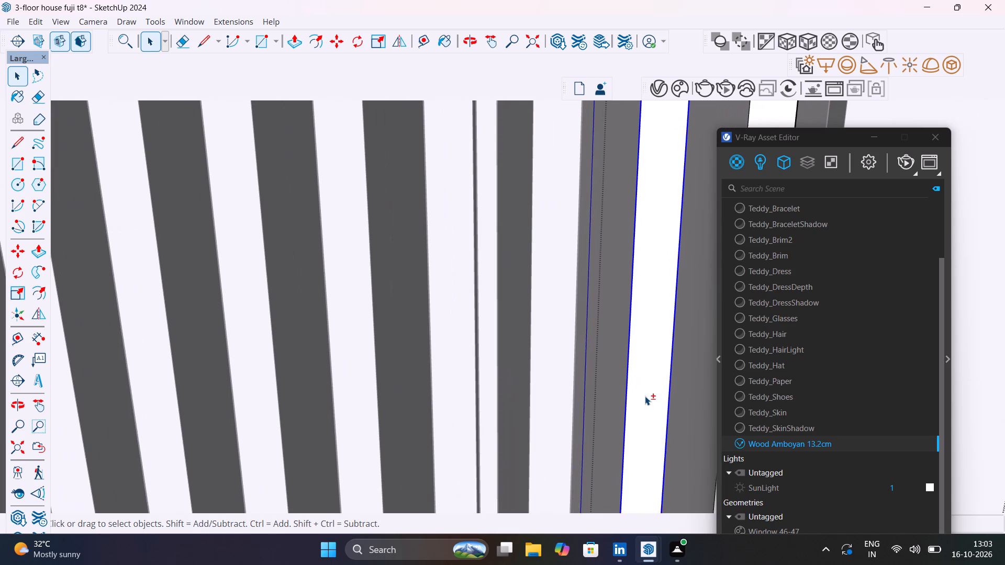
{"action": "left_click", "coordinate": [645, 396], "text": "shift"}
{"action": "left_click", "coordinate": [646, 394], "text": "shift"}
{"action": "left_click", "coordinate": [646, 394]}
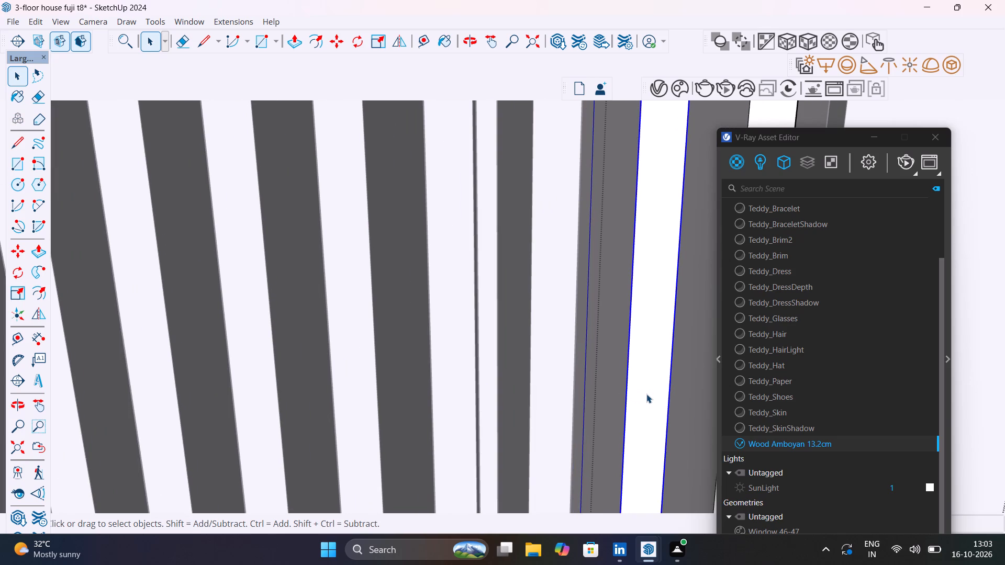
{"action": "left_click", "coordinate": [646, 394]}
{"action": "triple_click", "coordinate": [646, 394]}
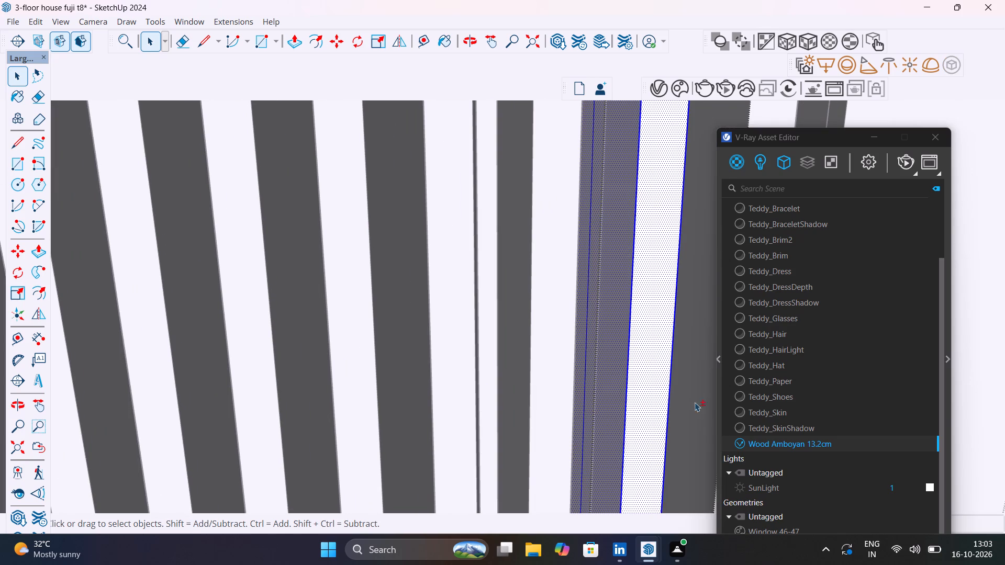
{"action": "right_click", "coordinate": [775, 444]}
{"action": "left_click", "coordinate": [816, 302]}
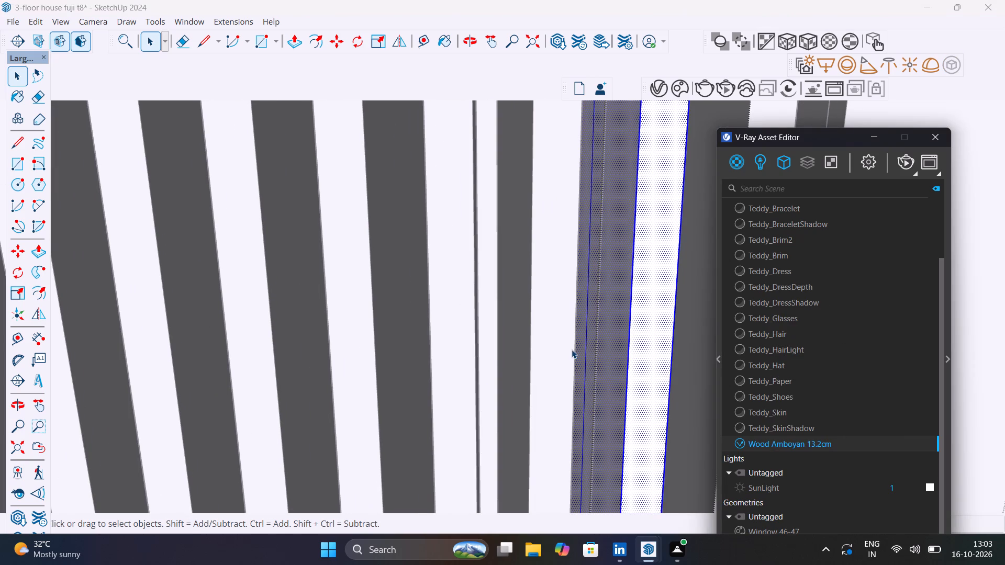
{"action": "scroll", "coordinate": [572, 349], "scroll_direction": "down", "scroll_amount": 10}
{"action": "scroll", "coordinate": [625, 348], "scroll_direction": "up", "scroll_amount": 4}
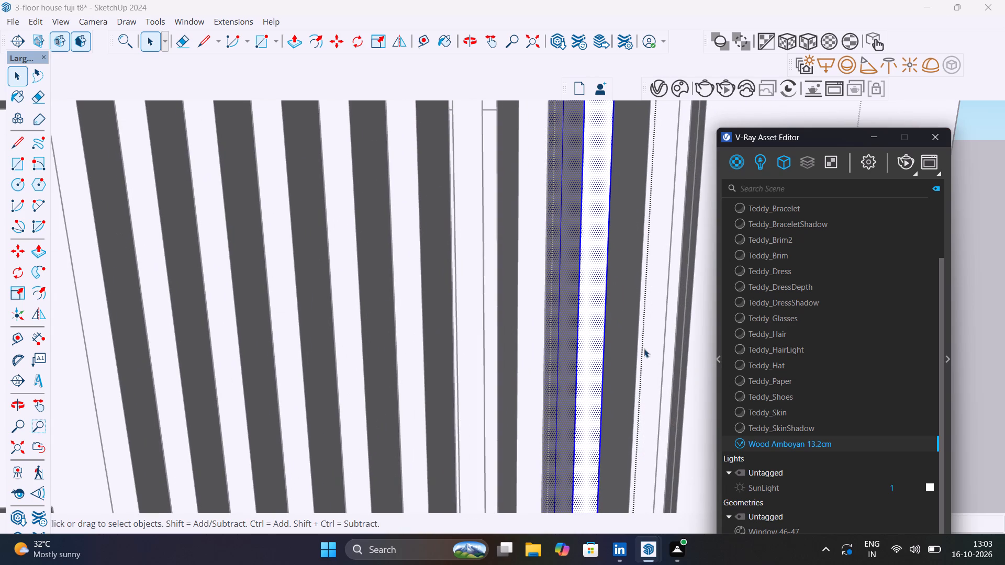
Open the group of the slat nearest the column, select its front and side faces, and apply Wood Amboyan 13.2cm.
{"action": "double_click", "coordinate": [655, 351]}
{"action": "left_click", "coordinate": [655, 350]}
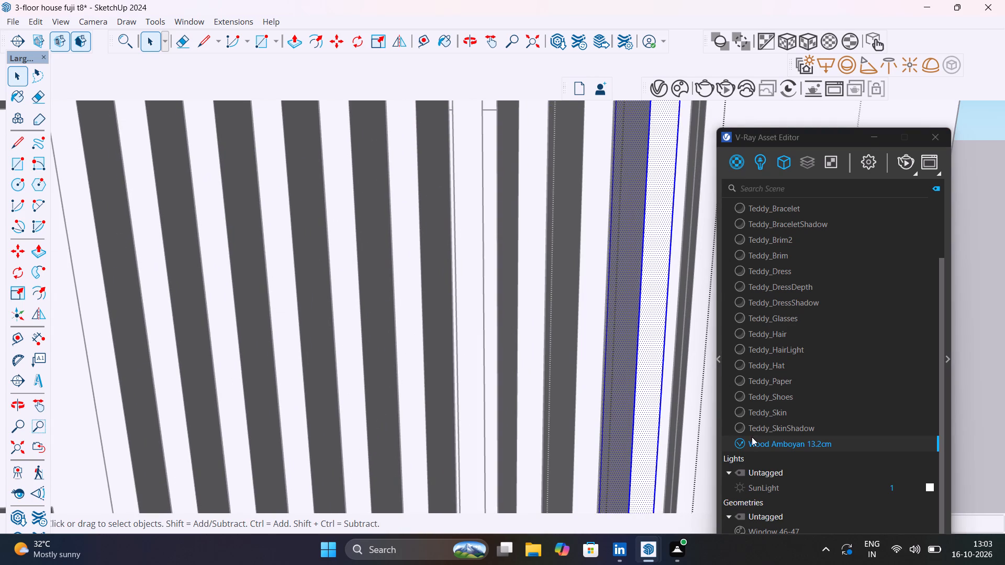
{"action": "right_click", "coordinate": [754, 437]}
{"action": "left_click", "coordinate": [795, 291]}
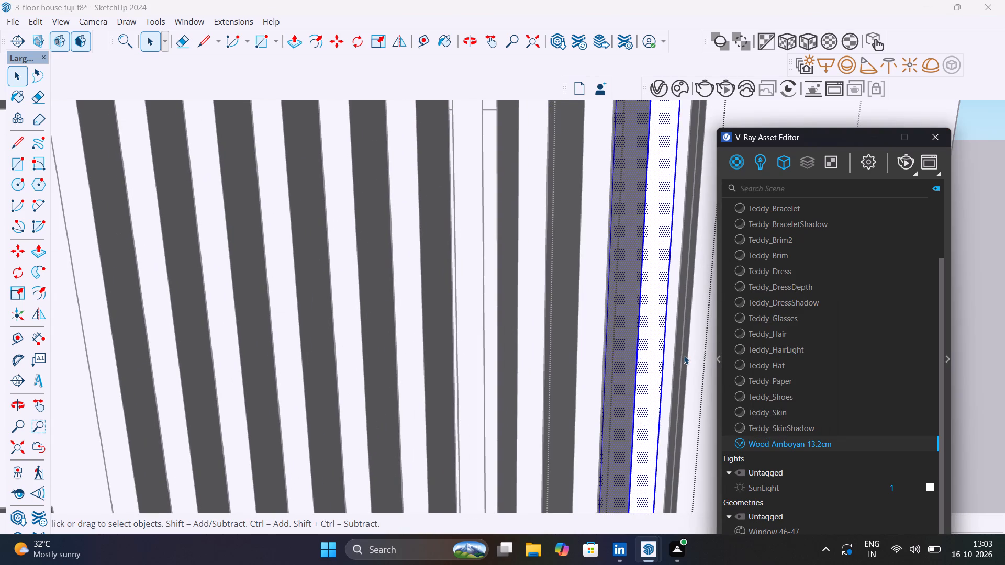
Select the front and both side faces of the unpainted slat beside the balcony slab's corner and apply Wood Amboyan 13.2cm.
{"action": "left_click", "coordinate": [683, 354]}
{"action": "scroll", "coordinate": [673, 356], "scroll_direction": "down", "scroll_amount": 4}
{"action": "middle_click_drag", "start_coordinate": [673, 355], "coordinate": [600, 348]}
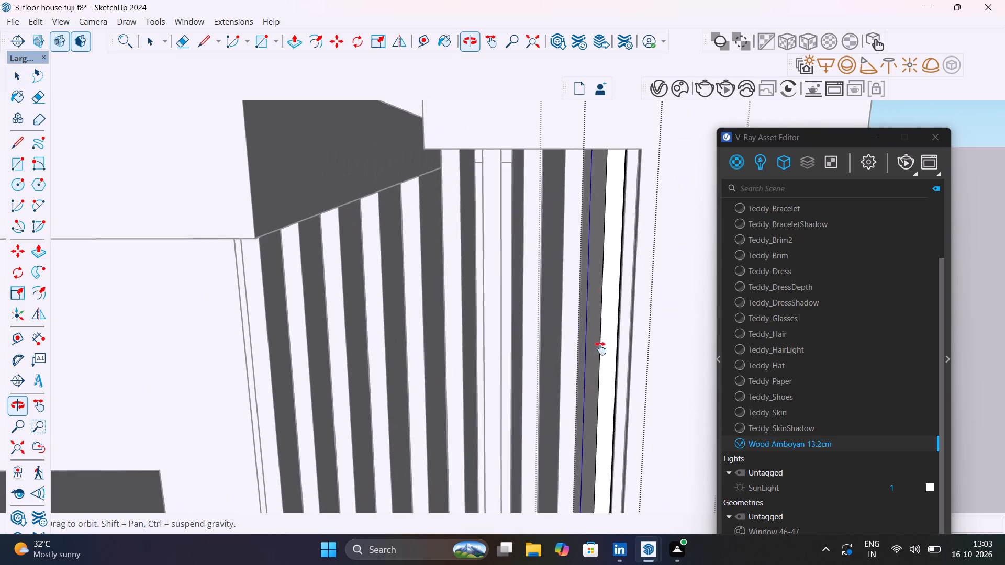
{"action": "middle_click_drag", "start_coordinate": [600, 348], "coordinate": [632, 361]}
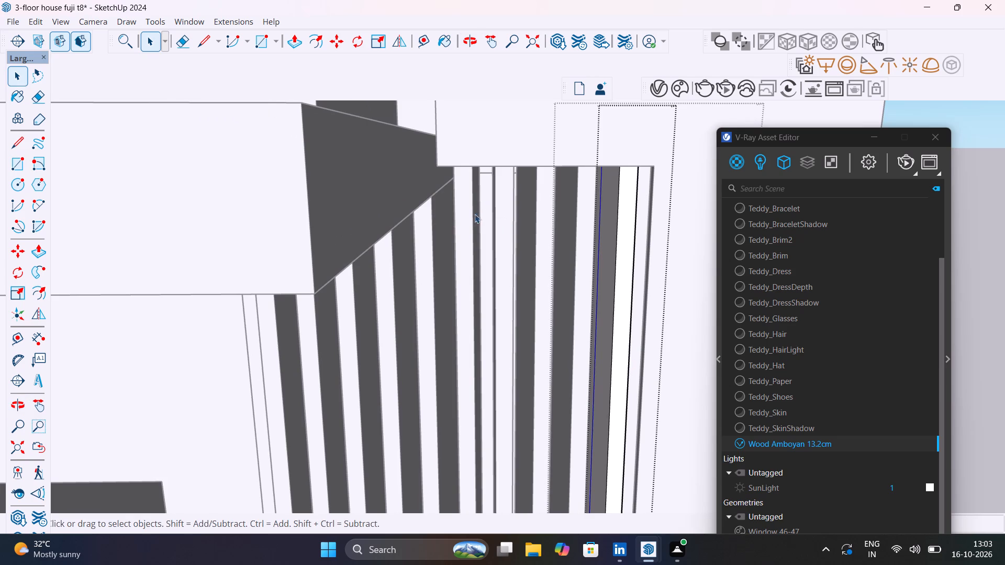
{"action": "left_click", "coordinate": [468, 222]}
{"action": "left_click", "coordinate": [468, 223]}
{"action": "double_click", "coordinate": [468, 225]}
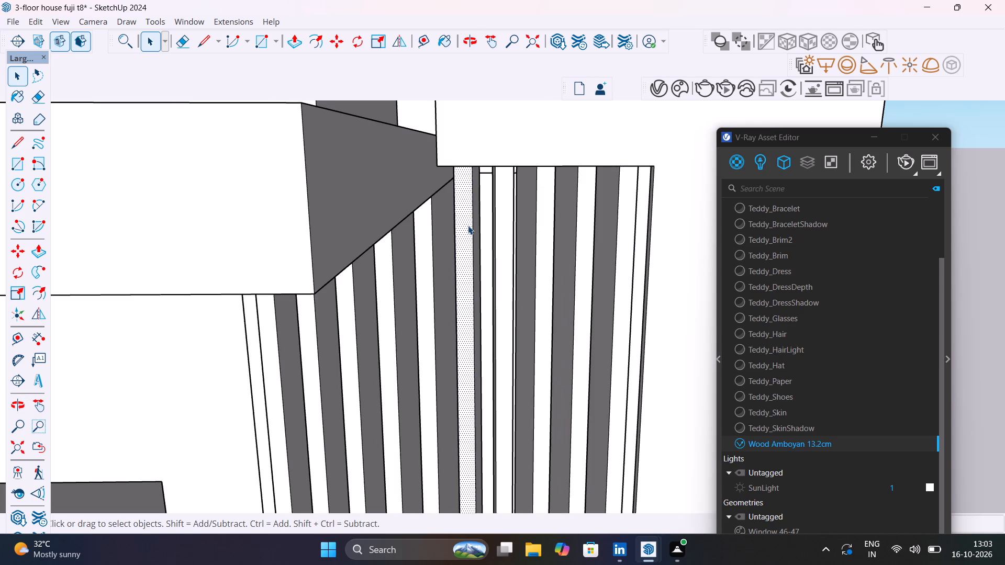
{"action": "left_click", "coordinate": [468, 225]}
{"action": "scroll", "coordinate": [468, 225], "scroll_direction": "up", "scroll_amount": 5}
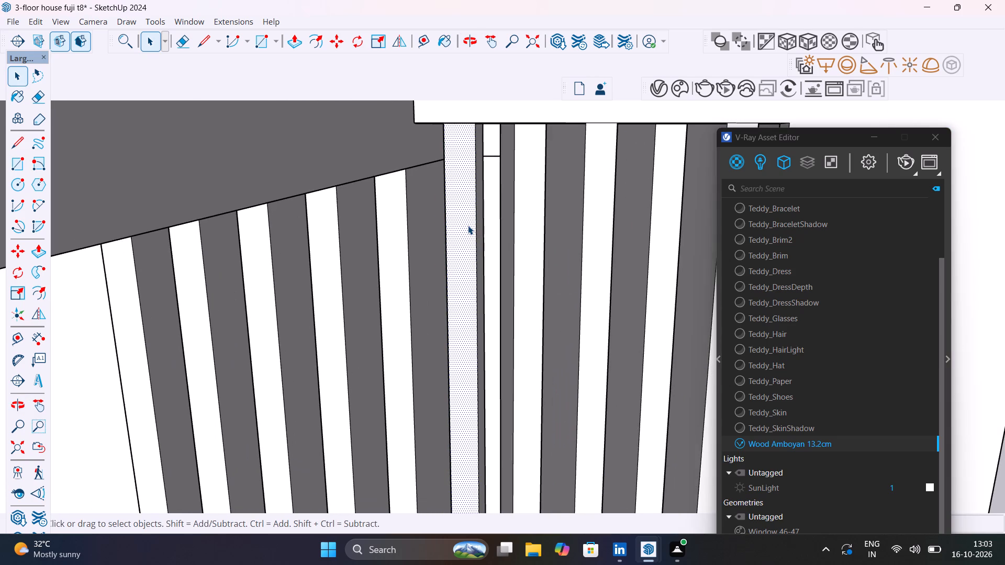
{"action": "left_click", "coordinate": [468, 225]}
{"action": "left_click", "coordinate": [477, 240], "text": "shift"}
{"action": "scroll", "coordinate": [479, 244], "scroll_direction": "up", "scroll_amount": 5, "text": "shift"}
{"action": "left_click", "coordinate": [479, 244], "text": "shift"}
{"action": "middle_click_drag", "start_coordinate": [479, 266], "coordinate": [610, 263]}
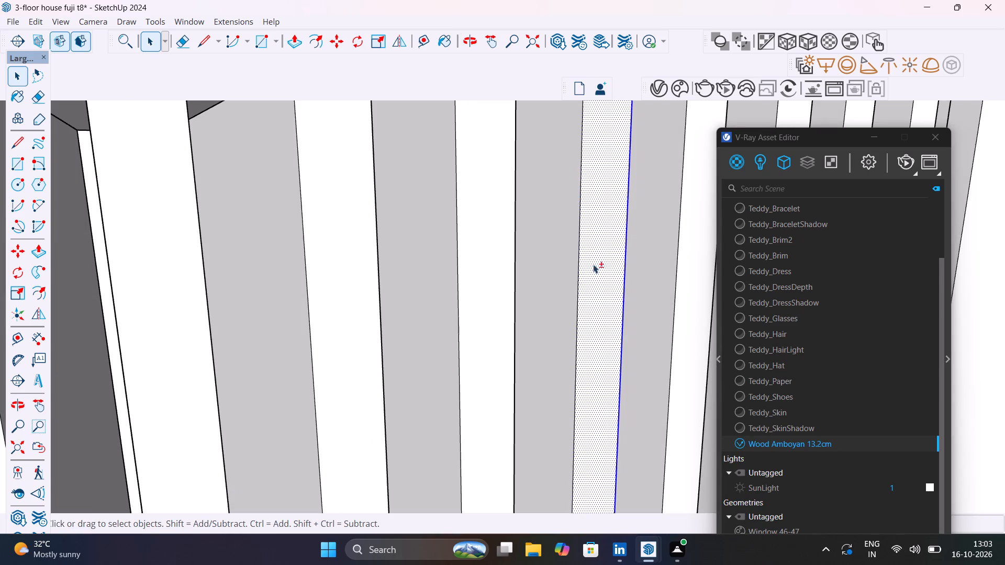
{"action": "left_click", "coordinate": [571, 285], "text": "shift"}
{"action": "right_click", "coordinate": [762, 441], "text": "shift"}
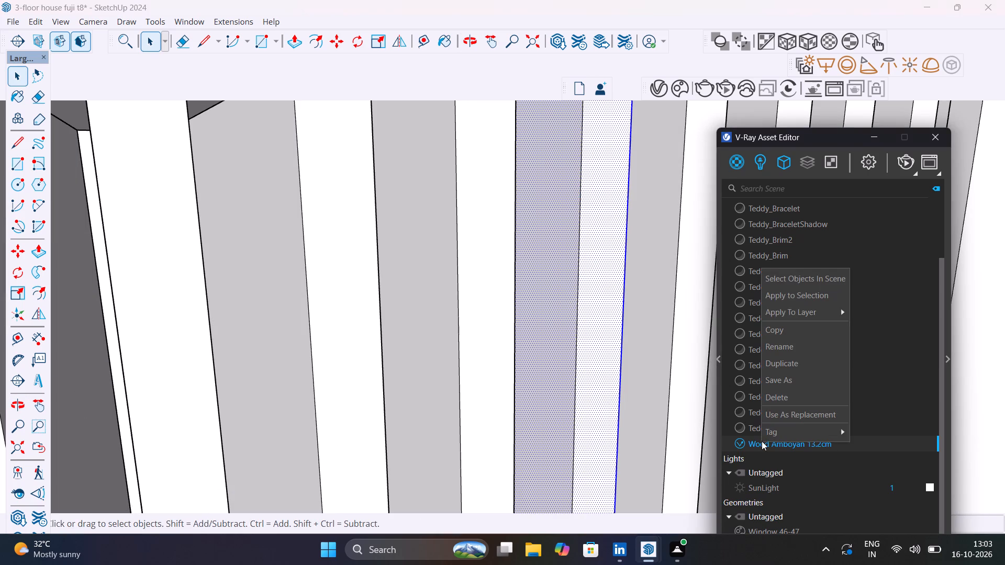
{"action": "left_click", "coordinate": [785, 294], "text": "shift"}
Run an interactive V-Ray render of the lower facade and examine the wood on the ground-floor slat screen.
{"action": "scroll", "coordinate": [644, 314], "scroll_direction": "down", "scroll_amount": 6}
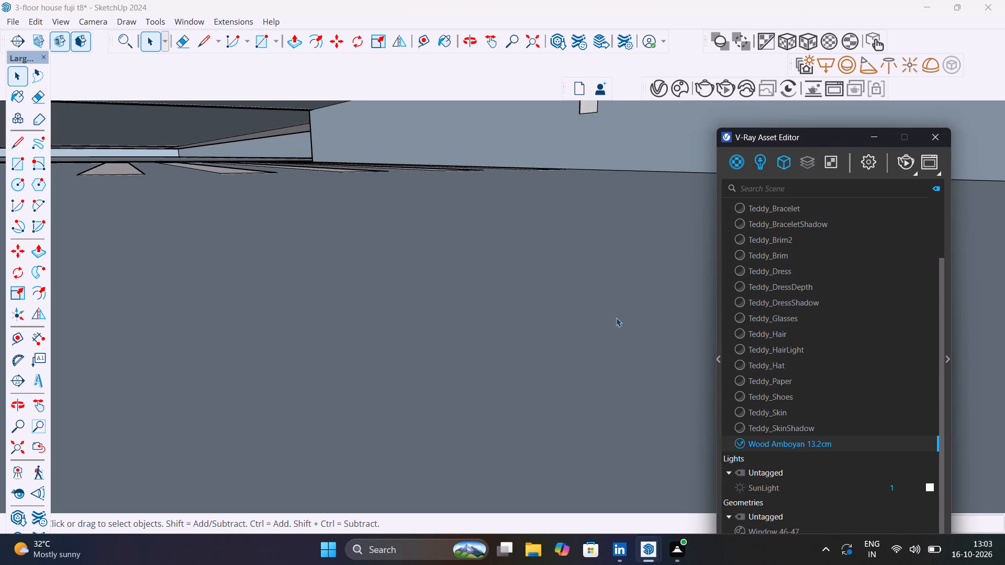
{"action": "left_click", "coordinate": [16, 450]}
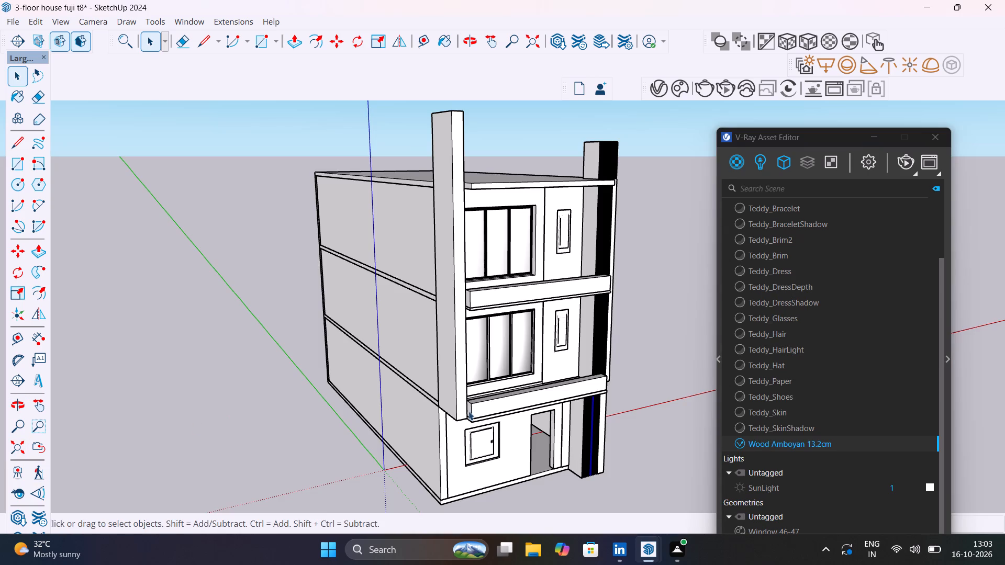
{"action": "left_click", "coordinate": [635, 376]}
{"action": "scroll", "coordinate": [574, 436], "scroll_direction": "up", "scroll_amount": 6}
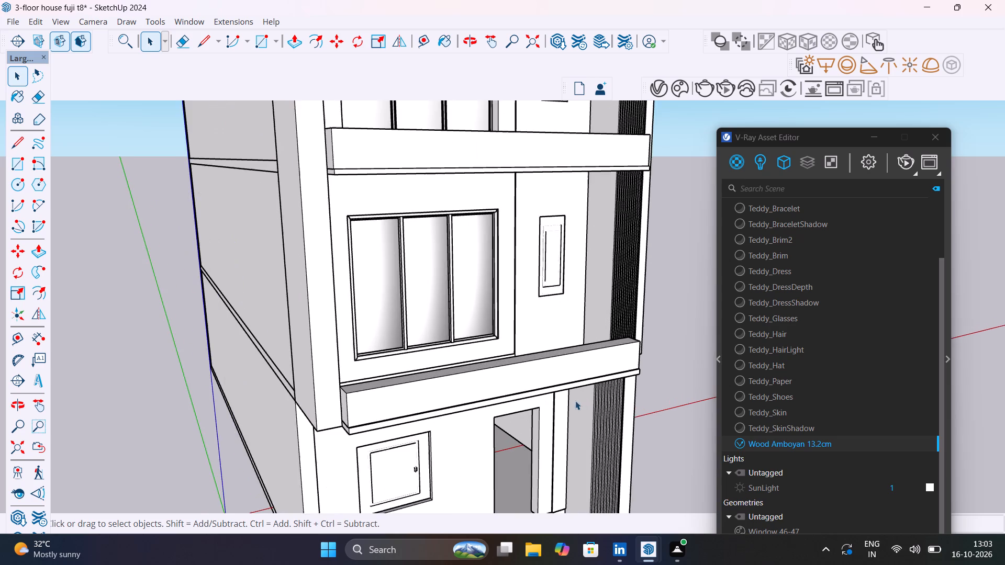
{"action": "middle_click_drag", "start_coordinate": [589, 407], "coordinate": [446, 307]}
{"action": "scroll", "coordinate": [457, 311], "scroll_direction": "up", "scroll_amount": 4}
{"action": "middle_click_drag", "start_coordinate": [471, 321], "coordinate": [344, 287]}
{"action": "left_click", "coordinate": [903, 162]}
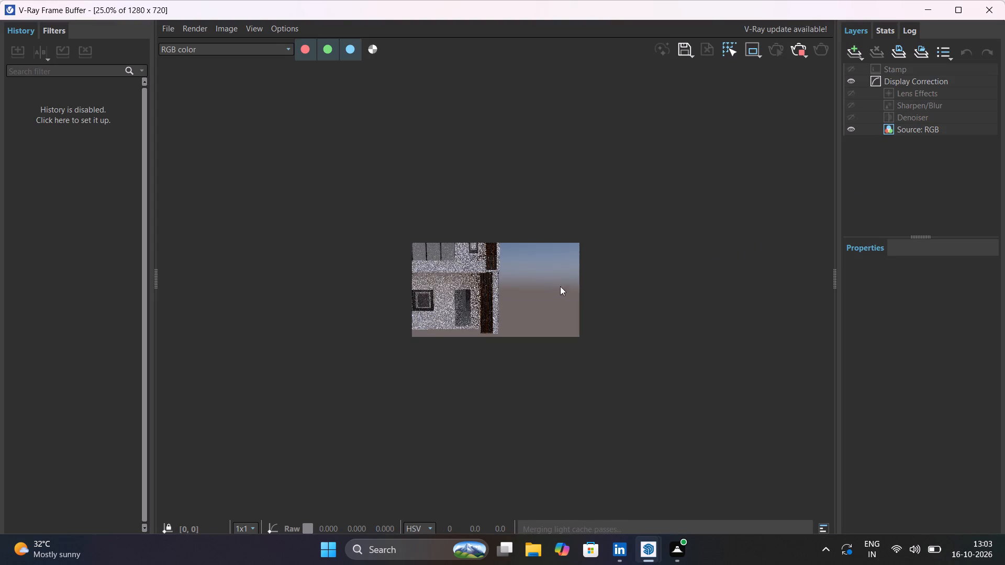
{"action": "scroll", "coordinate": [485, 307], "scroll_direction": "up", "scroll_amount": 2}
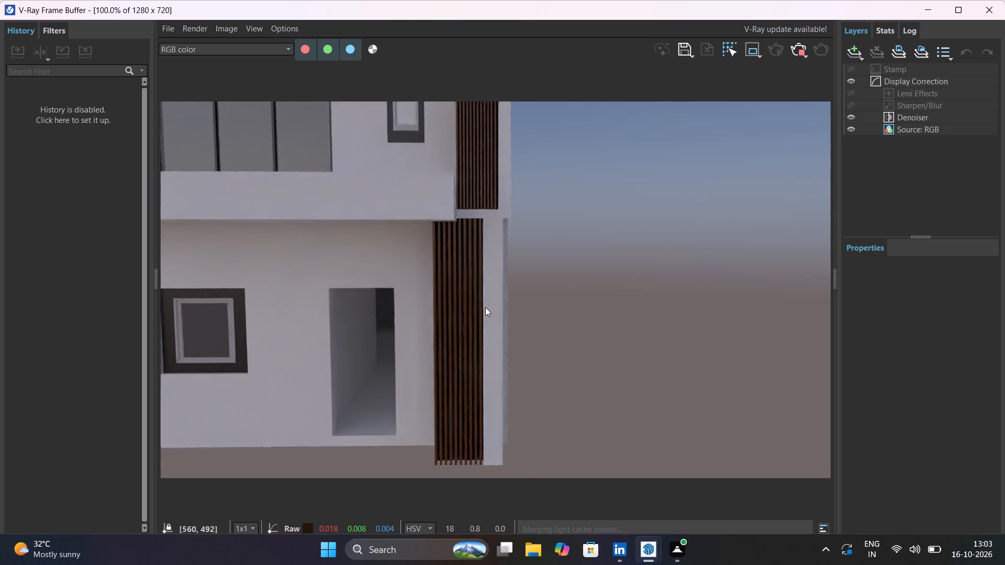
{"action": "middle_click_drag", "start_coordinate": [499, 311], "coordinate": [505, 388]}
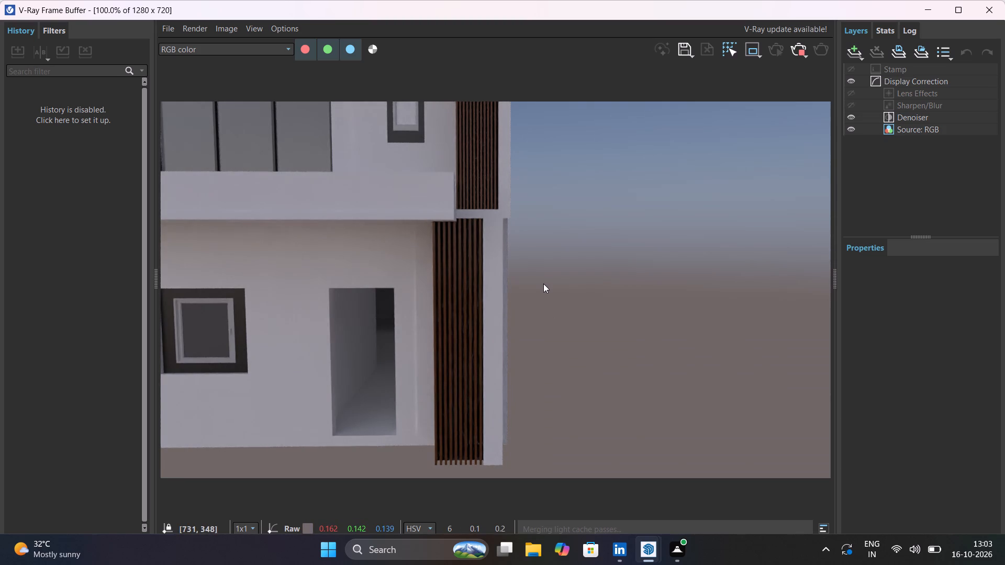
{"action": "scroll", "coordinate": [543, 284], "scroll_direction": "down", "scroll_amount": 3}
{"action": "scroll", "coordinate": [543, 284], "scroll_direction": "up", "scroll_amount": 2}
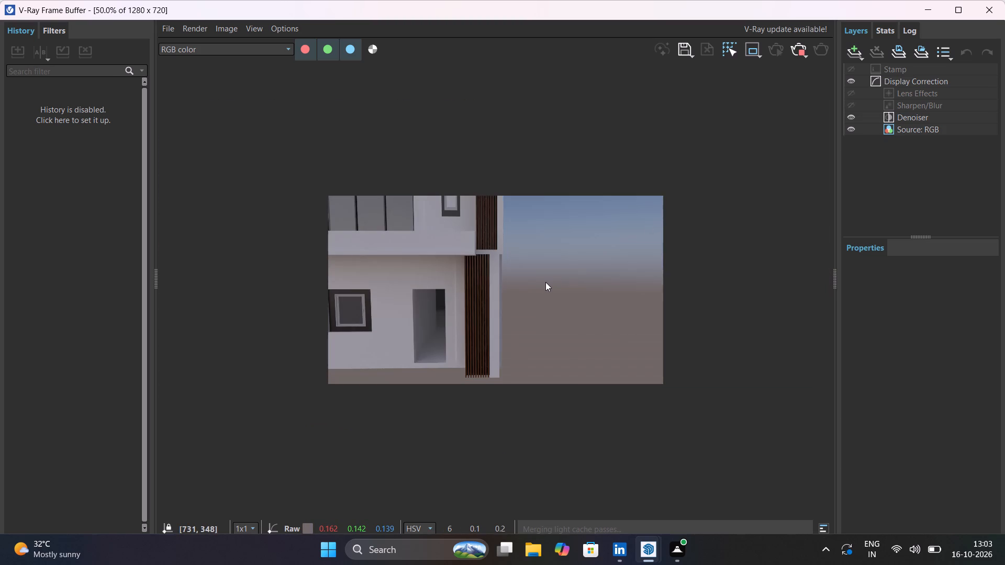
{"action": "left_click_drag", "start_coordinate": [792, 17], "coordinate": [800, 353]}
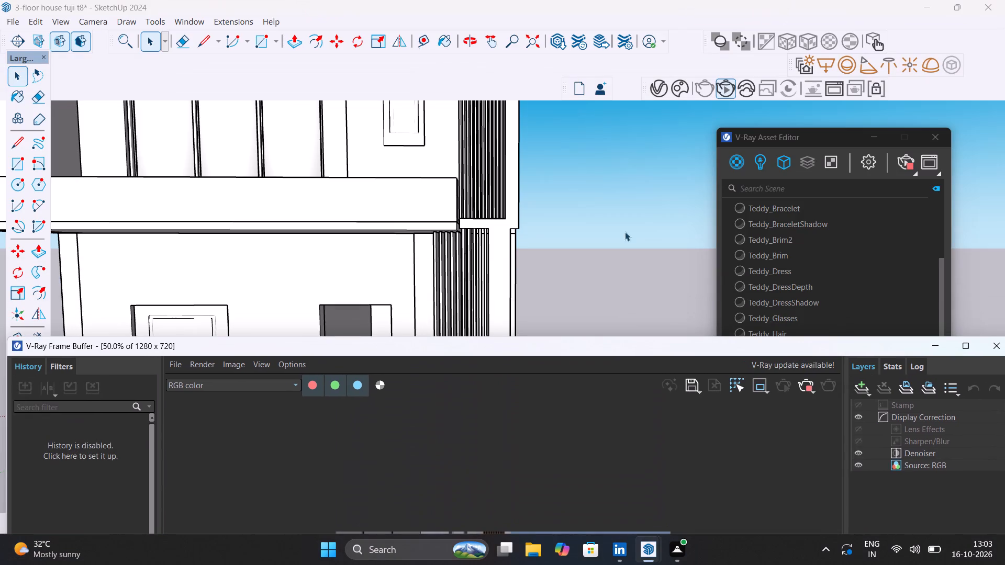
Bring the upper floors into the live render and examine the wood on the top-floor and roof-level slats.
{"action": "scroll", "coordinate": [527, 183], "scroll_direction": "down", "scroll_amount": 4}
{"action": "middle_click_drag", "start_coordinate": [526, 185], "coordinate": [530, 341], "text": "shift"}
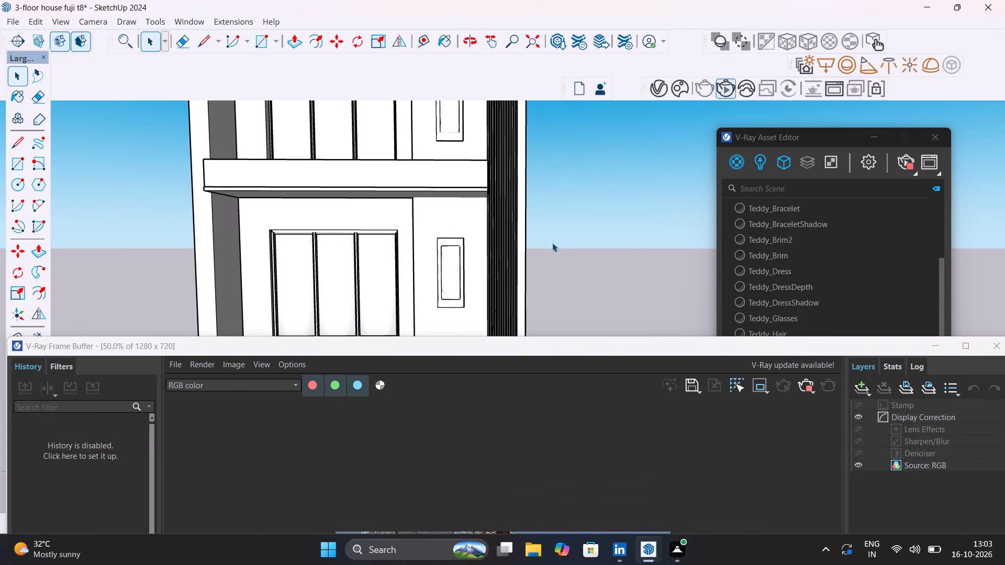
{"action": "middle_click_drag", "start_coordinate": [552, 242], "coordinate": [543, 413], "text": "shift"}
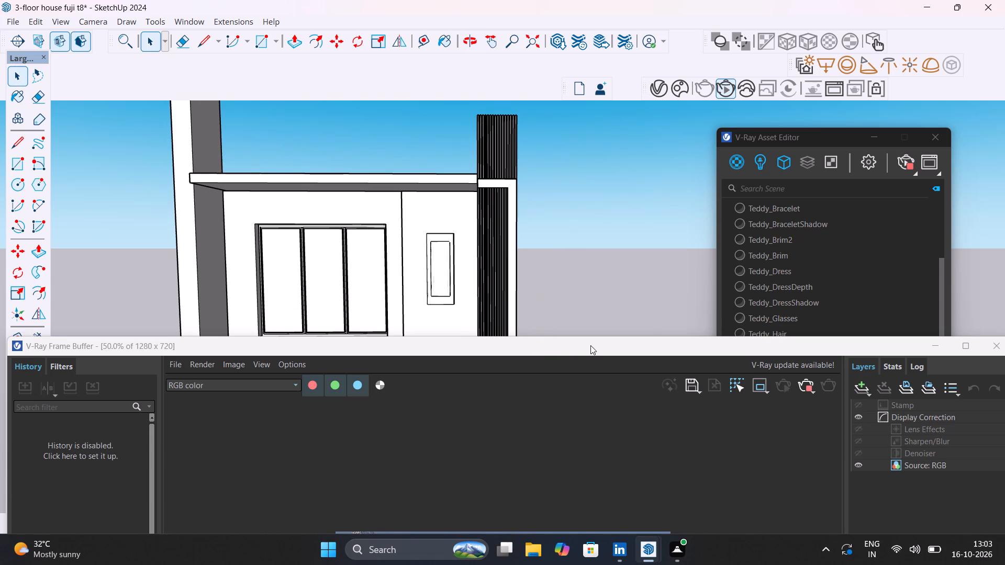
{"action": "left_click_drag", "start_coordinate": [590, 345], "coordinate": [577, 129]}
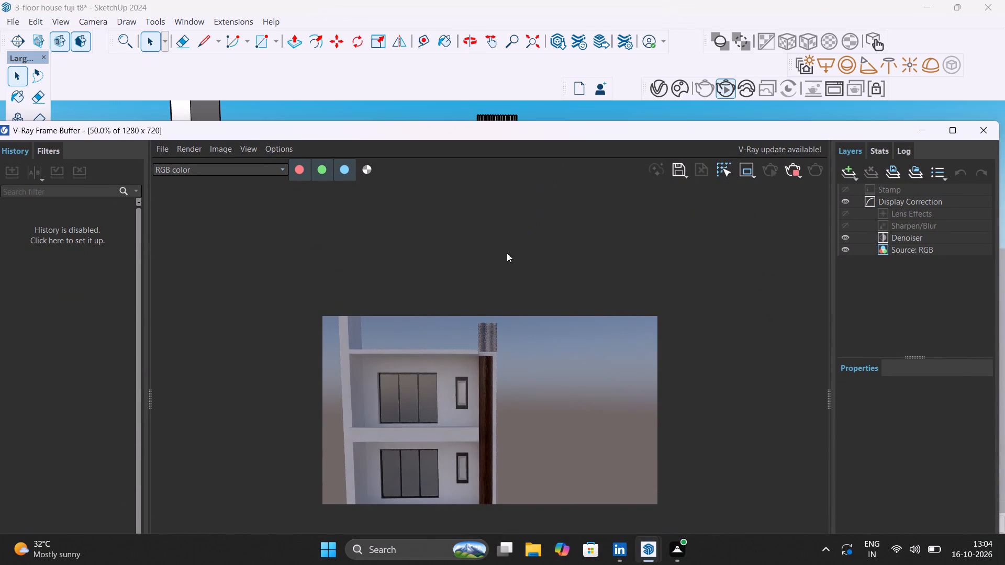
{"action": "scroll", "coordinate": [487, 349], "scroll_direction": "up", "scroll_amount": 3}
{"action": "scroll", "coordinate": [487, 347], "scroll_direction": "down", "scroll_amount": 3}
{"action": "scroll", "coordinate": [484, 325], "scroll_direction": "up", "scroll_amount": 2}
{"action": "middle_click_drag", "start_coordinate": [484, 324], "coordinate": [507, 386]}
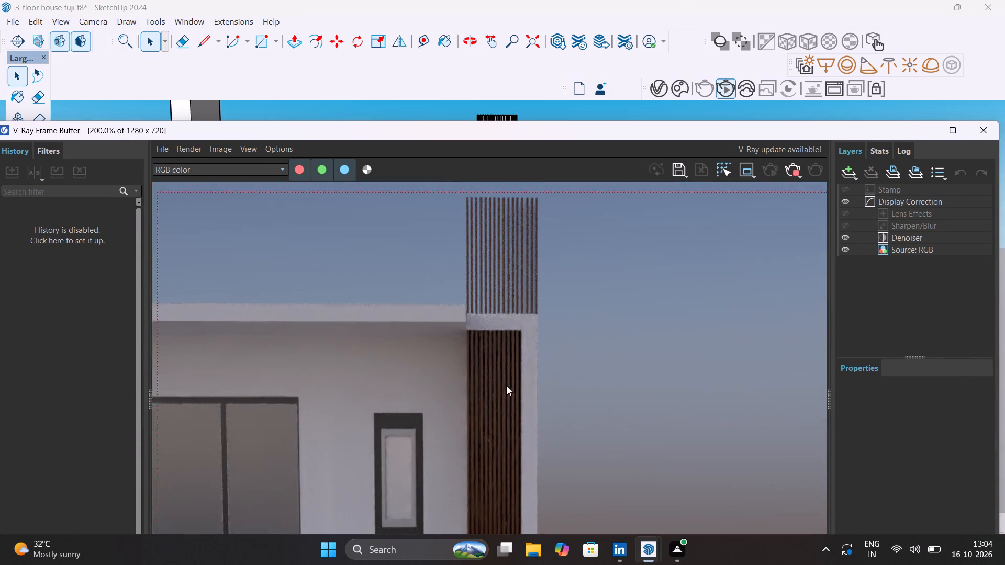
{"action": "middle_click_drag", "start_coordinate": [507, 386], "coordinate": [577, 405]}
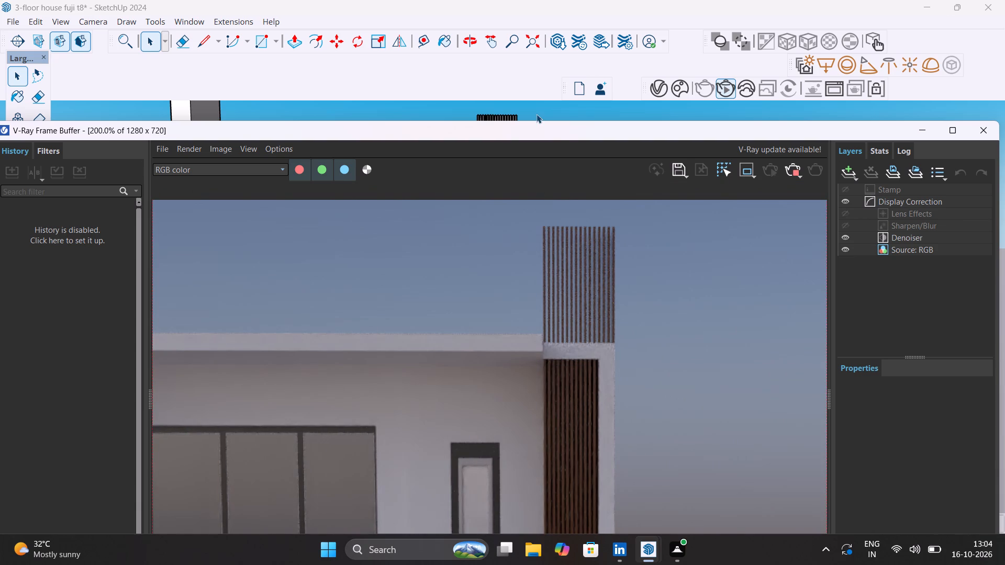
Examine the roof-level slats from above and from both sides in the live render.
{"action": "middle_click_drag", "start_coordinate": [561, 137], "coordinate": [561, 195]}
{"action": "left_click_drag", "start_coordinate": [569, 131], "coordinate": [568, 252]}
{"action": "middle_click_drag", "start_coordinate": [519, 182], "coordinate": [473, 182]}
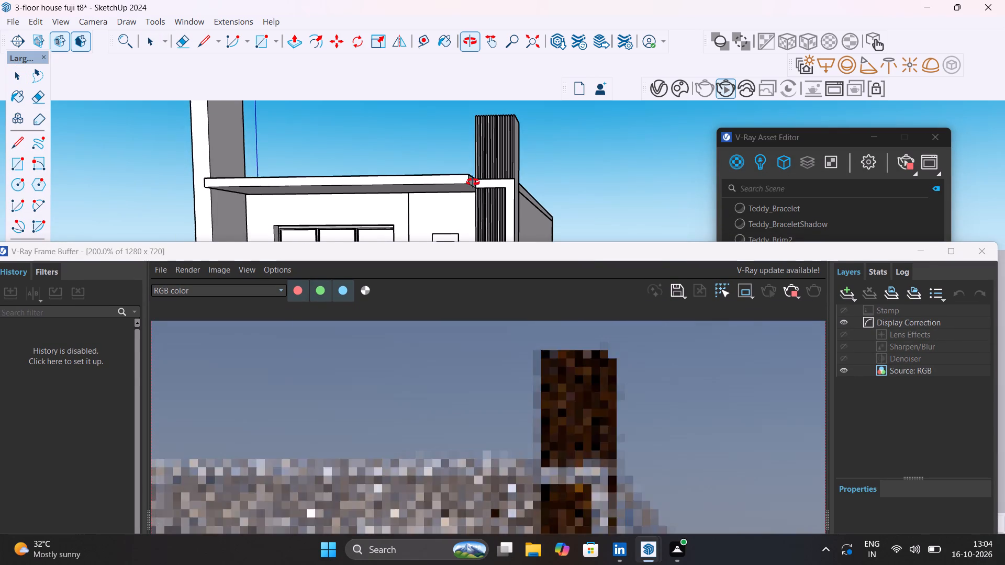
{"action": "middle_click_drag", "start_coordinate": [473, 182], "coordinate": [458, 269]}
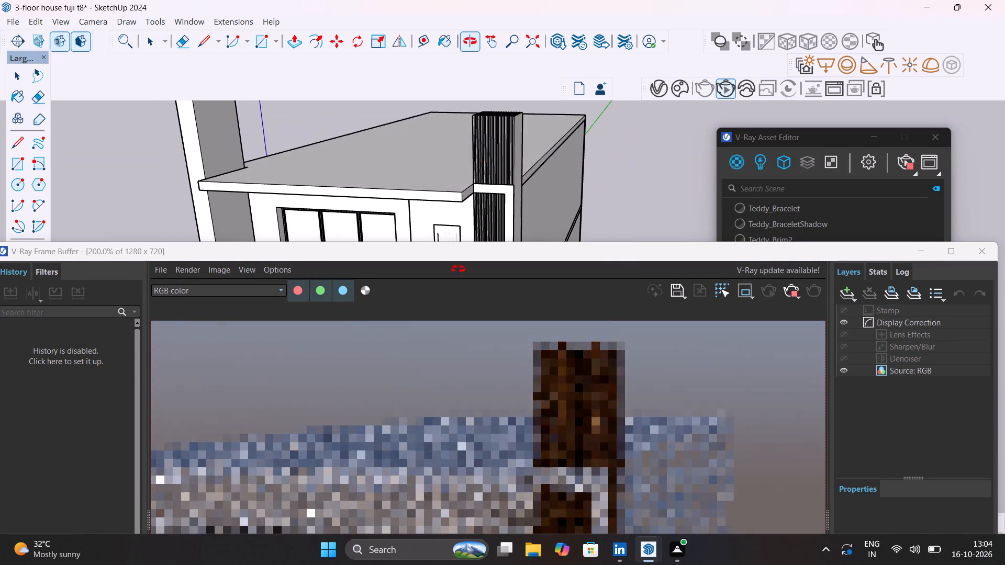
{"action": "middle_click_drag", "start_coordinate": [458, 269], "coordinate": [457, 301]}
{"action": "scroll", "coordinate": [490, 156], "scroll_direction": "up", "scroll_amount": 4}
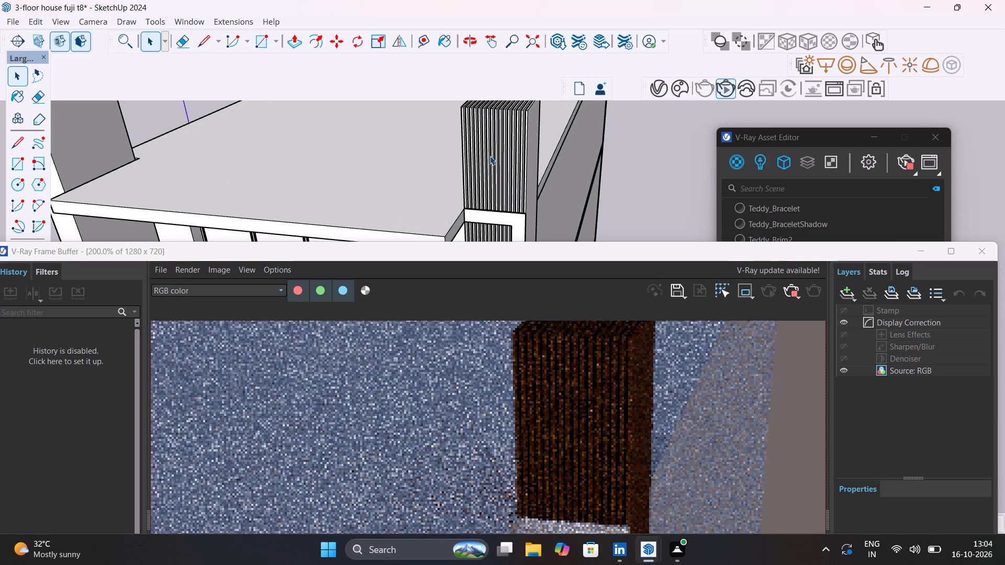
{"action": "middle_click_drag", "start_coordinate": [505, 146], "coordinate": [660, 132]}
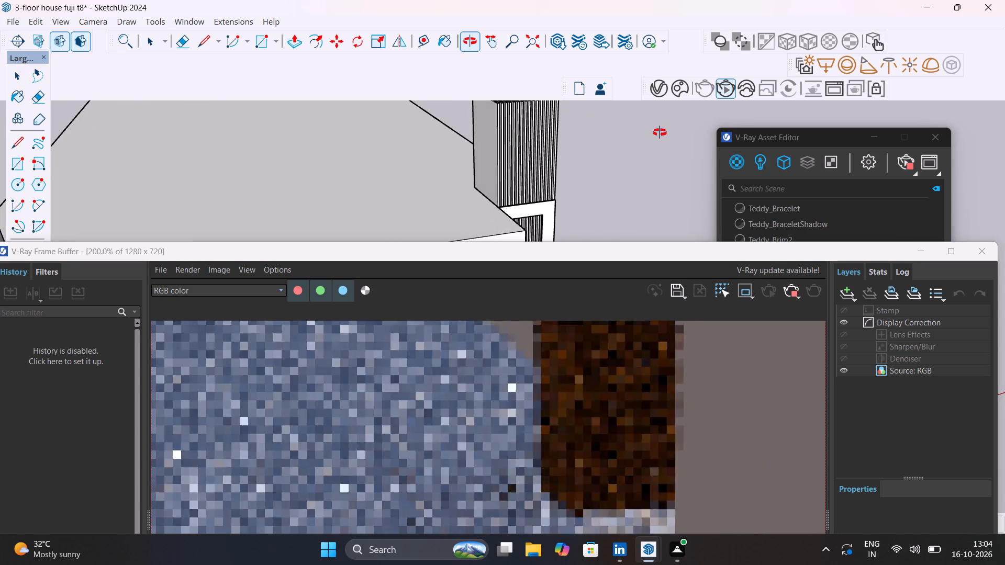
{"action": "middle_click_drag", "start_coordinate": [660, 132], "coordinate": [589, 142]}
{"action": "scroll", "coordinate": [589, 142], "scroll_direction": "down", "scroll_amount": 8}
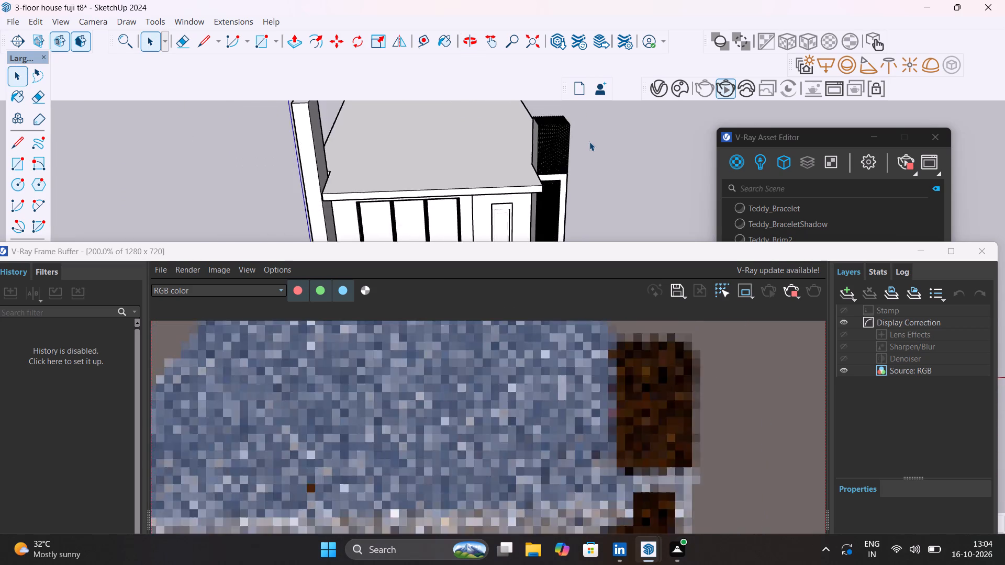
{"action": "scroll", "coordinate": [589, 142], "scroll_direction": "down", "scroll_amount": 5}
{"action": "middle_click_drag", "start_coordinate": [629, 252], "coordinate": [547, 153]}
{"action": "scroll", "coordinate": [547, 153], "scroll_direction": "up", "scroll_amount": 1}
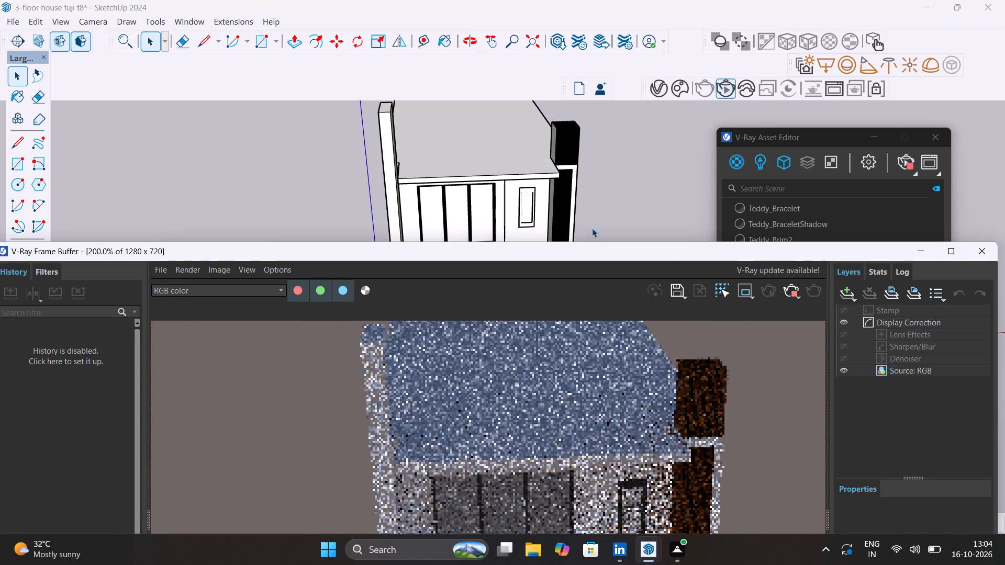
{"action": "left_click_drag", "start_coordinate": [607, 254], "coordinate": [516, 137]}
Stop the interactive render and close the V-Ray Frame Buffer and the V-Ray Asset Editor.
{"action": "left_click", "coordinate": [702, 176]}
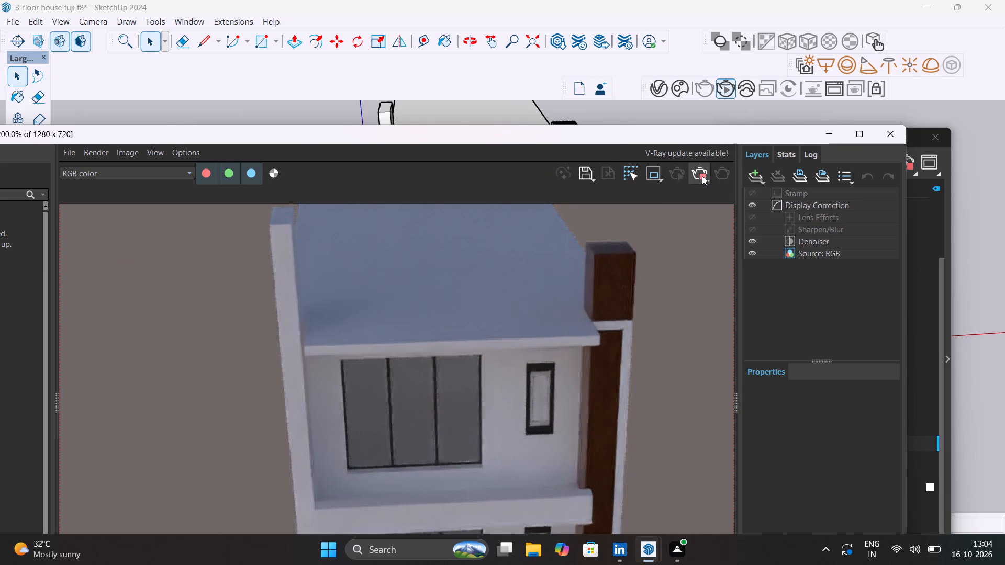
{"action": "left_click", "coordinate": [888, 128]}
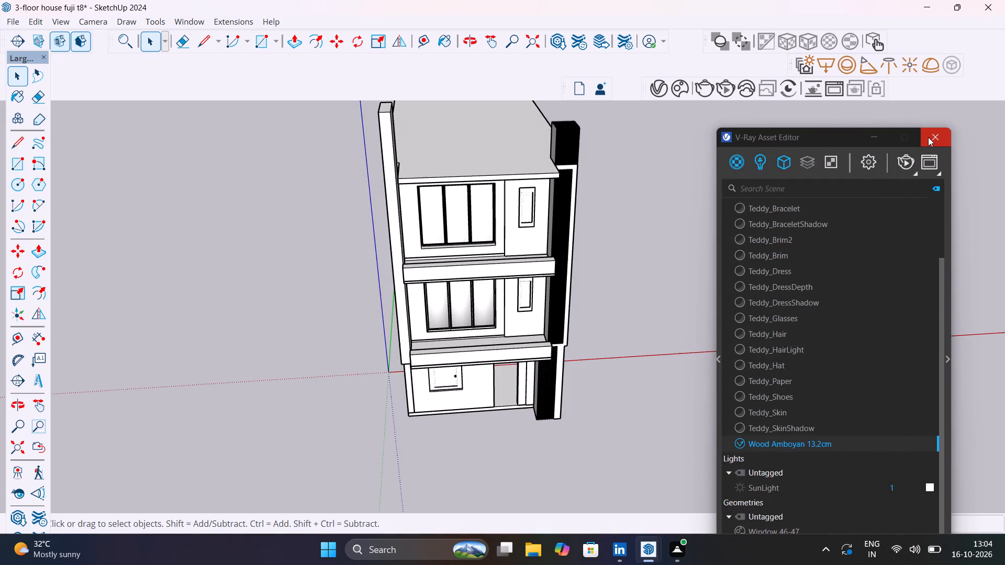
{"action": "left_click", "coordinate": [928, 137]}
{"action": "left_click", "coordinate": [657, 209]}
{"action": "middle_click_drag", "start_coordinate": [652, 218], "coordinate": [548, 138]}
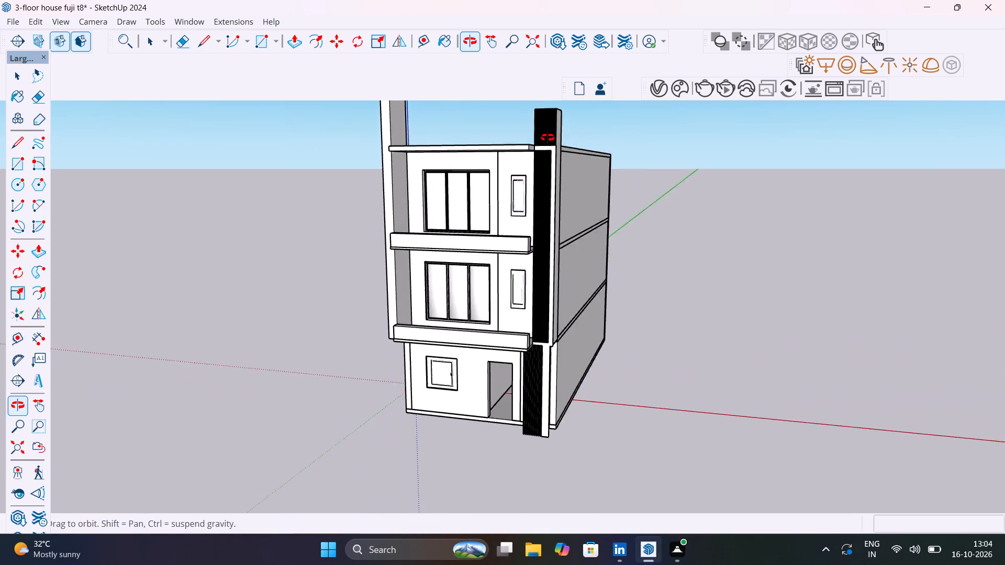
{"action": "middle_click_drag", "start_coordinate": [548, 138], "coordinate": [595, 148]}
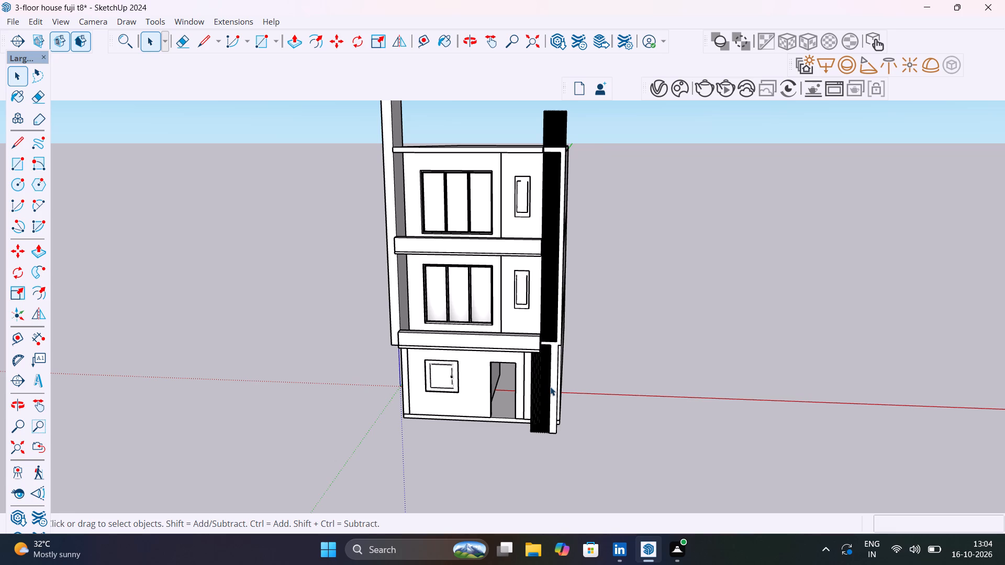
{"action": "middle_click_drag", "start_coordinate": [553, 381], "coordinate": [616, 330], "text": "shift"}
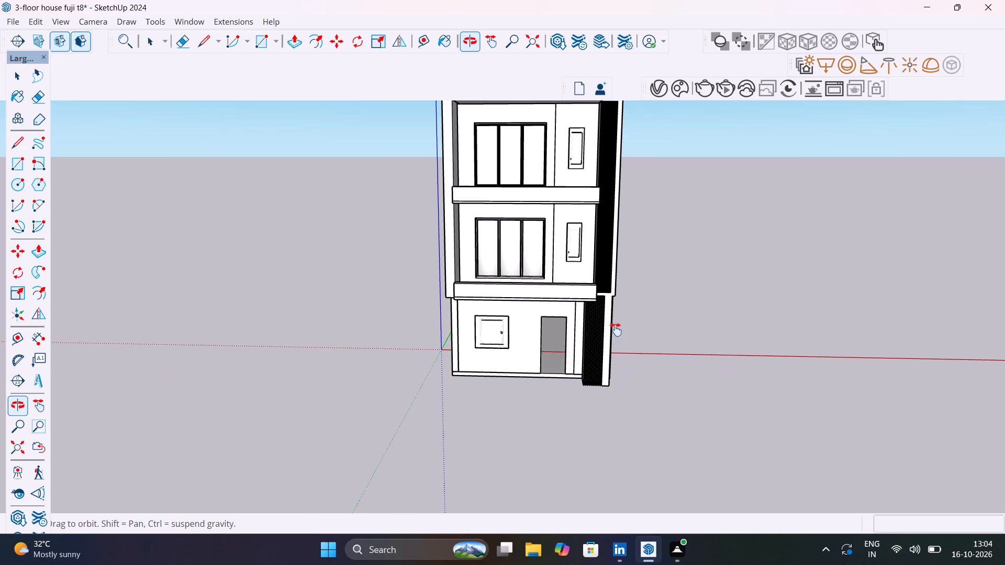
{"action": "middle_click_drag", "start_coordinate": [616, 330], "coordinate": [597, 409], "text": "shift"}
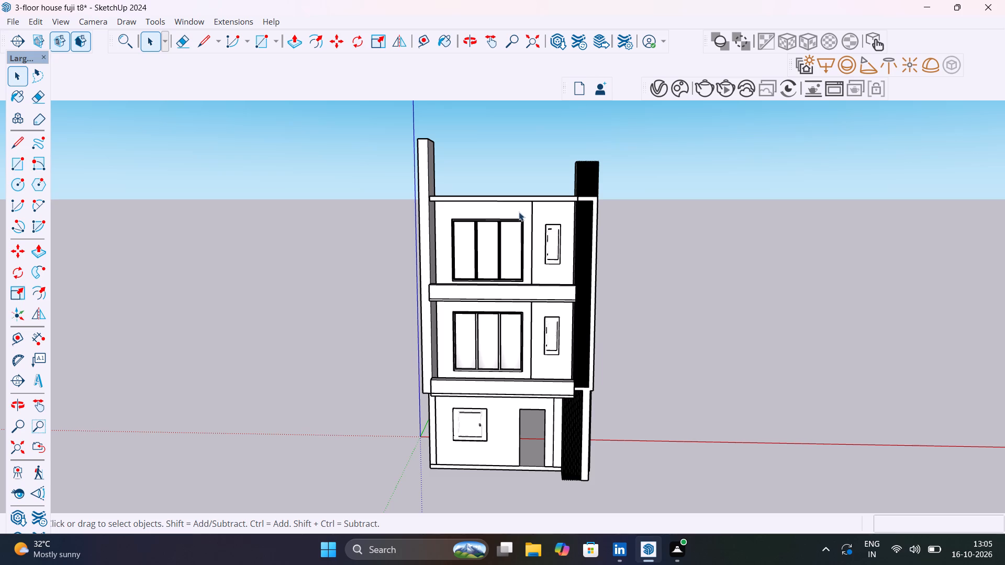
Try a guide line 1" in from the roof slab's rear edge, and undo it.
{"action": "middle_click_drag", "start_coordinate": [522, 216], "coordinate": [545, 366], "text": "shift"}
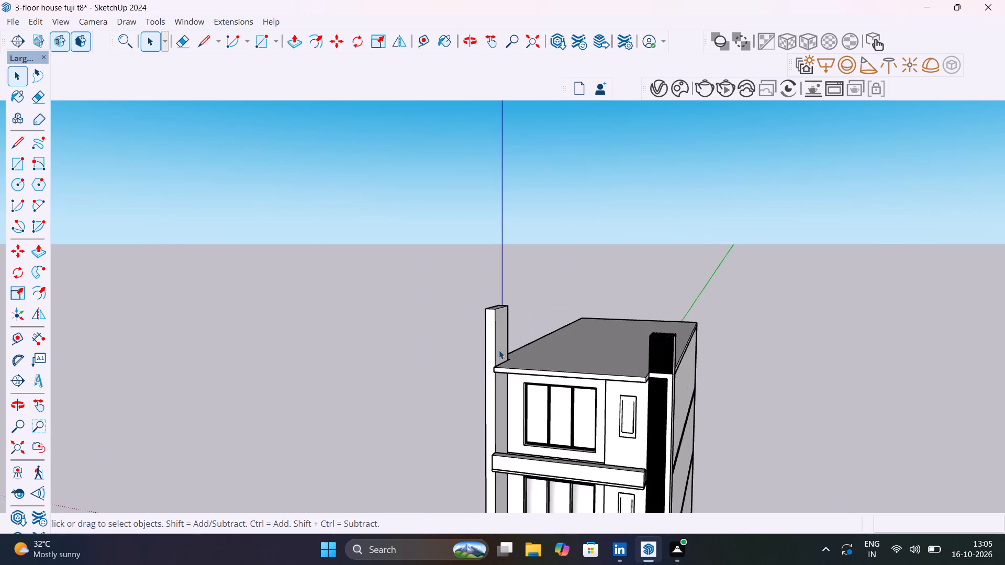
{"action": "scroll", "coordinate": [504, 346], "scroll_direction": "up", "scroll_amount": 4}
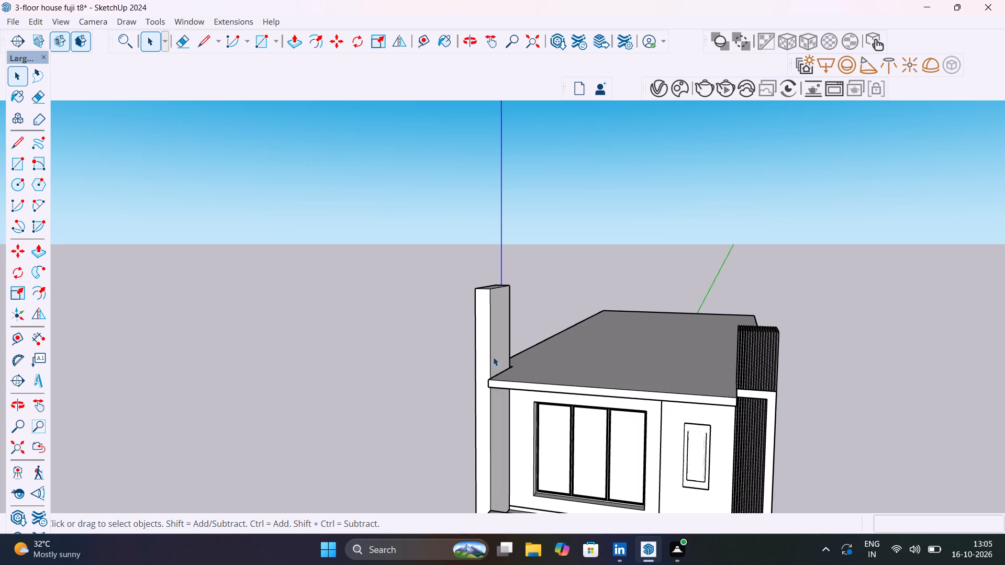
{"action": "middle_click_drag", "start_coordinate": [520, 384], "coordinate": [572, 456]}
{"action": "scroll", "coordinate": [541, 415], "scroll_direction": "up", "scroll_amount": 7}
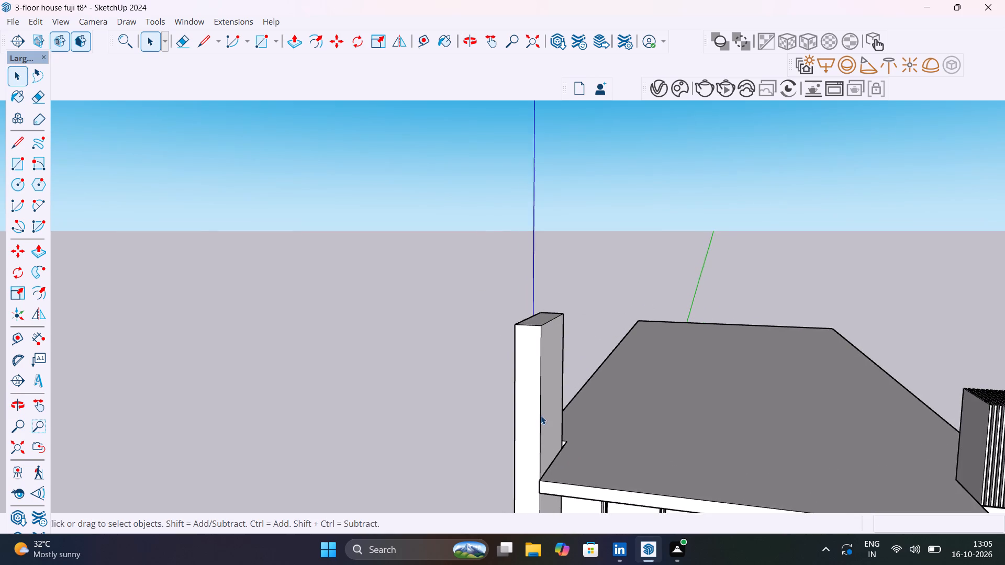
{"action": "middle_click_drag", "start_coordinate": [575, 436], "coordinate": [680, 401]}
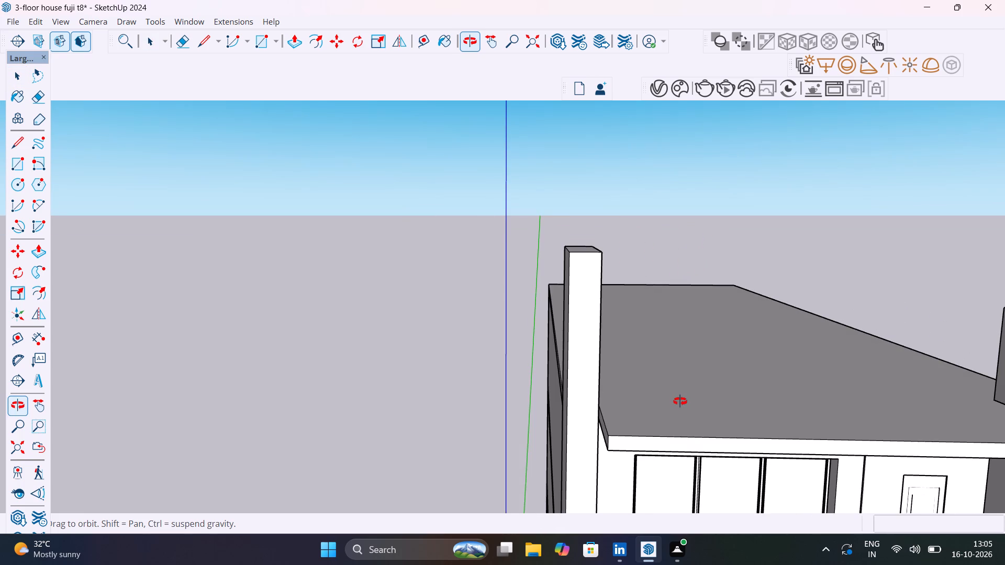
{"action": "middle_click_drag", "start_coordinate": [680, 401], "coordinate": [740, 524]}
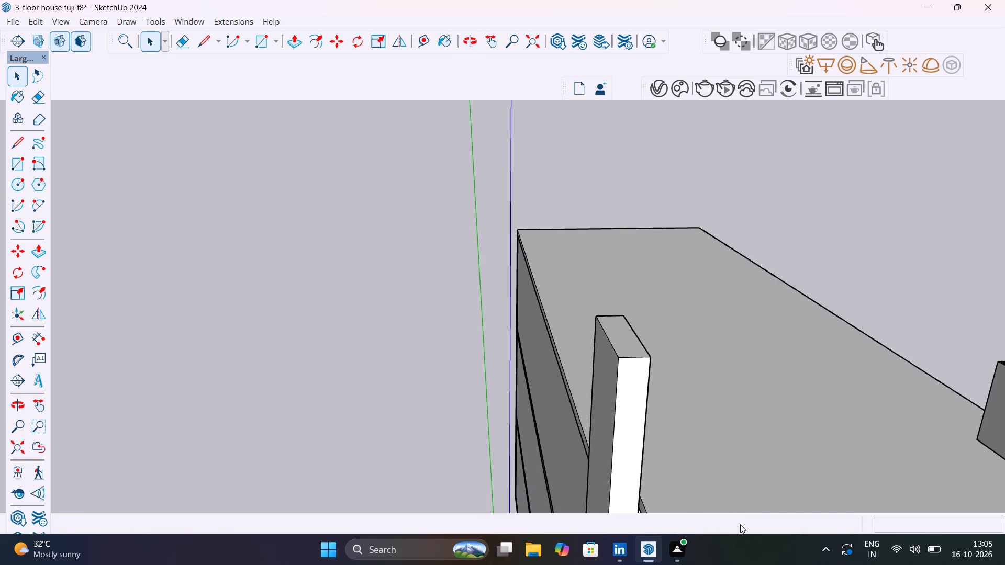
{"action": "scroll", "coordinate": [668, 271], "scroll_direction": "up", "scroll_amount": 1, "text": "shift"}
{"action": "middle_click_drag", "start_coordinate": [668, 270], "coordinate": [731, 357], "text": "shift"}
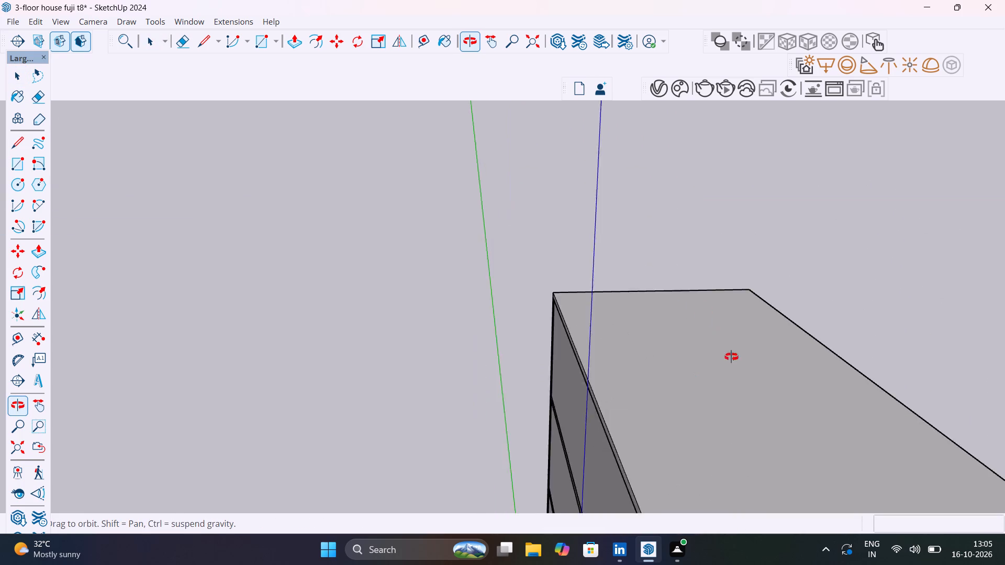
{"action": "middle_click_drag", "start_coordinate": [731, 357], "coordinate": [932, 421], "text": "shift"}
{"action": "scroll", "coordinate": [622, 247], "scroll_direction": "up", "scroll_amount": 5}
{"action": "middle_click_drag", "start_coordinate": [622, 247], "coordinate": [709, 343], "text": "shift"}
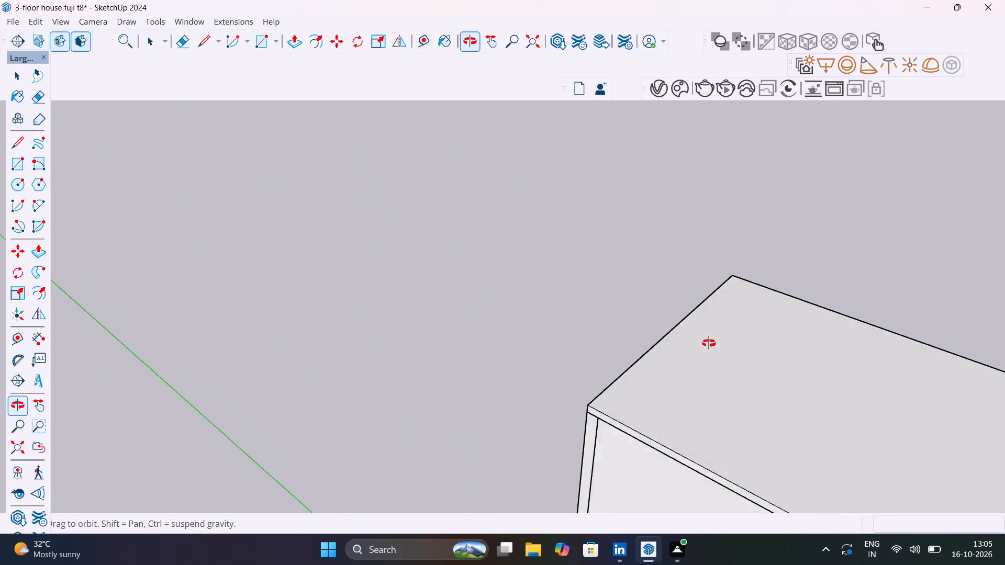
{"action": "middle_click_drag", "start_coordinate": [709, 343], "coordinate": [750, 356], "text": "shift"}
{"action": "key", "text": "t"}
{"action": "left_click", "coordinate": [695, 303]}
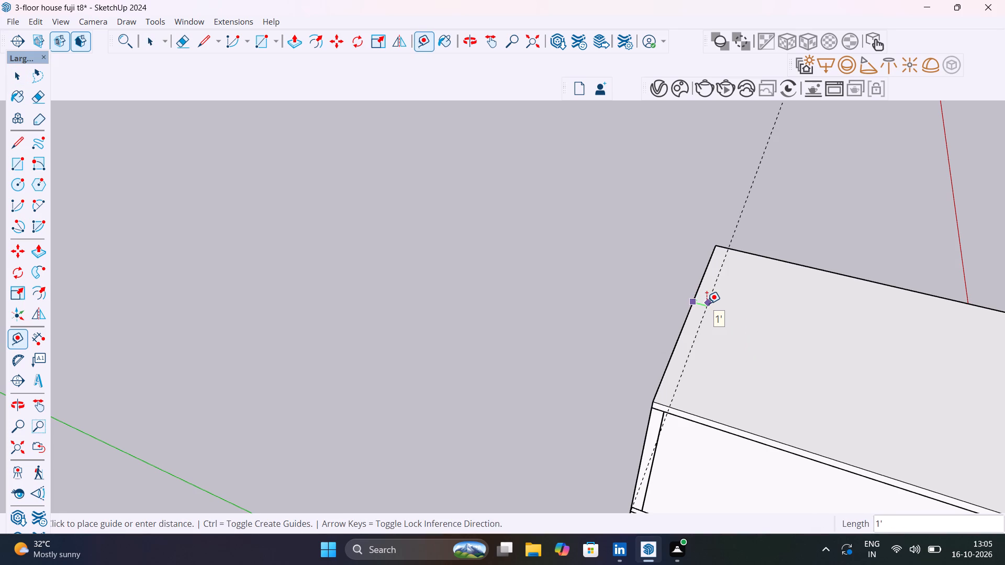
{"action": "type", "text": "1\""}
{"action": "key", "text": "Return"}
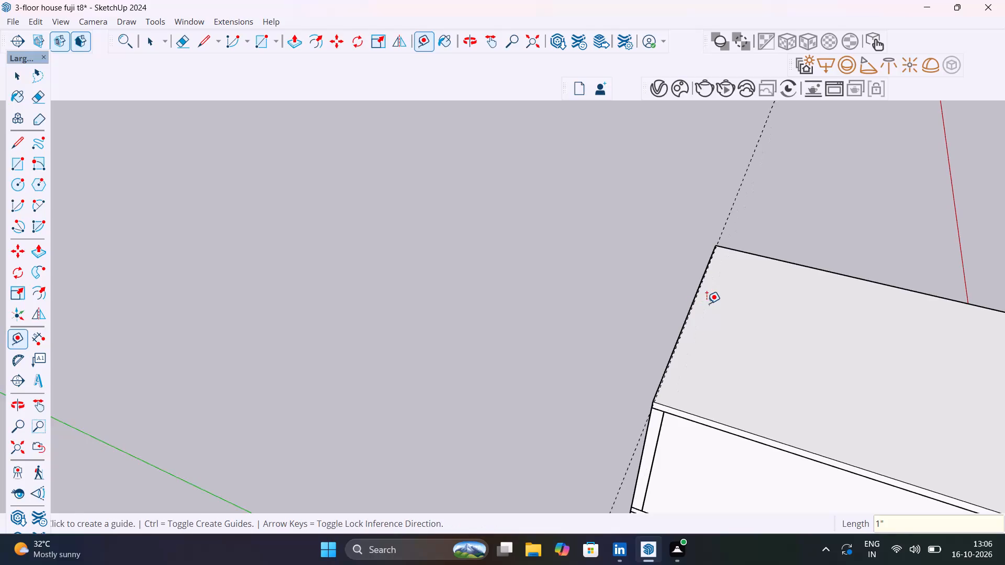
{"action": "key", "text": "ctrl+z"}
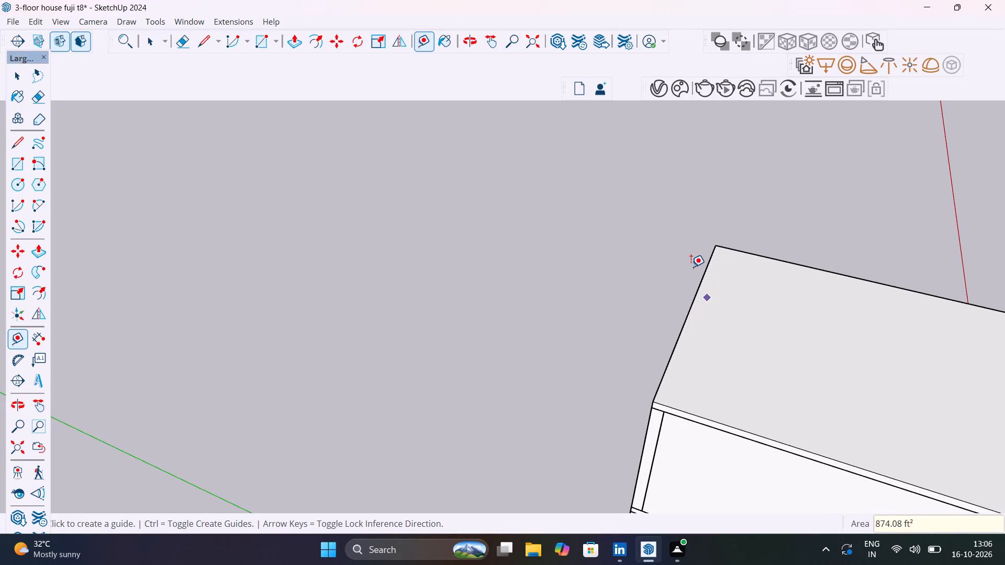
Place guide lines 1' inside the roof slab's rear edge and both of its long side edges.
{"action": "left_click", "coordinate": [699, 284]}
{"action": "type", "text": "1'"}
{"action": "key", "text": "Return"}
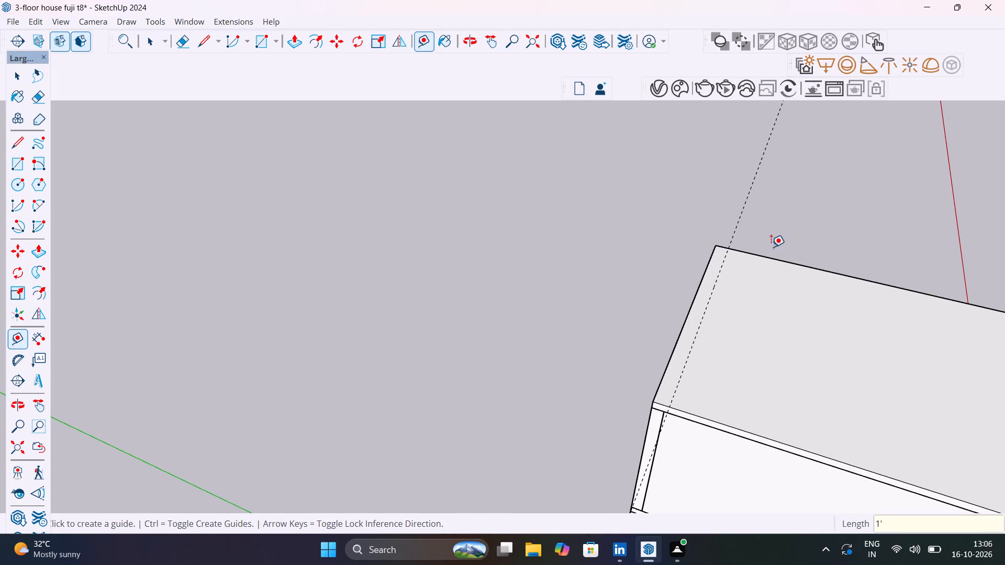
{"action": "left_click", "coordinate": [771, 258]}
{"action": "type", "text": "1'"}
{"action": "key", "text": "Return"}
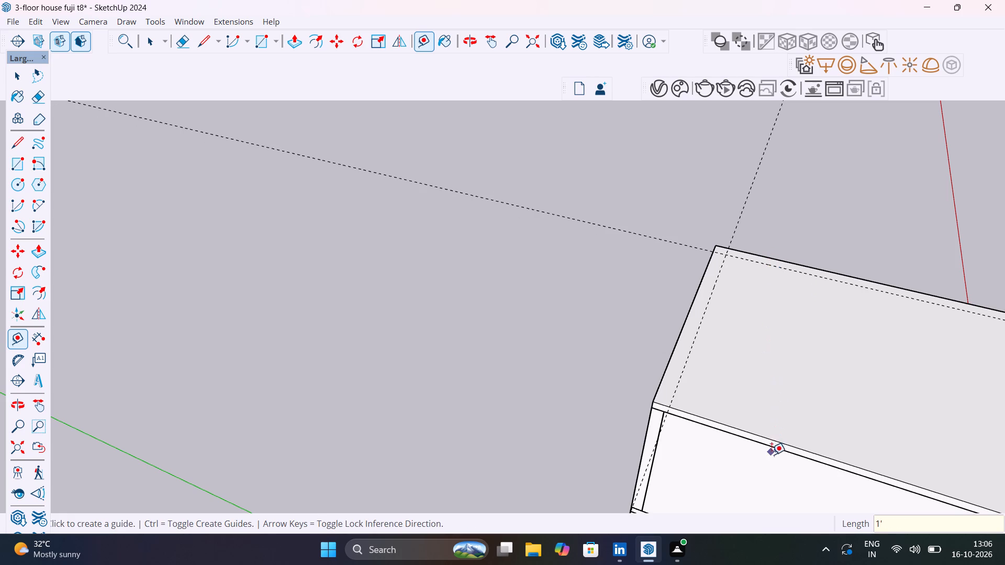
{"action": "left_click", "coordinate": [778, 443]}
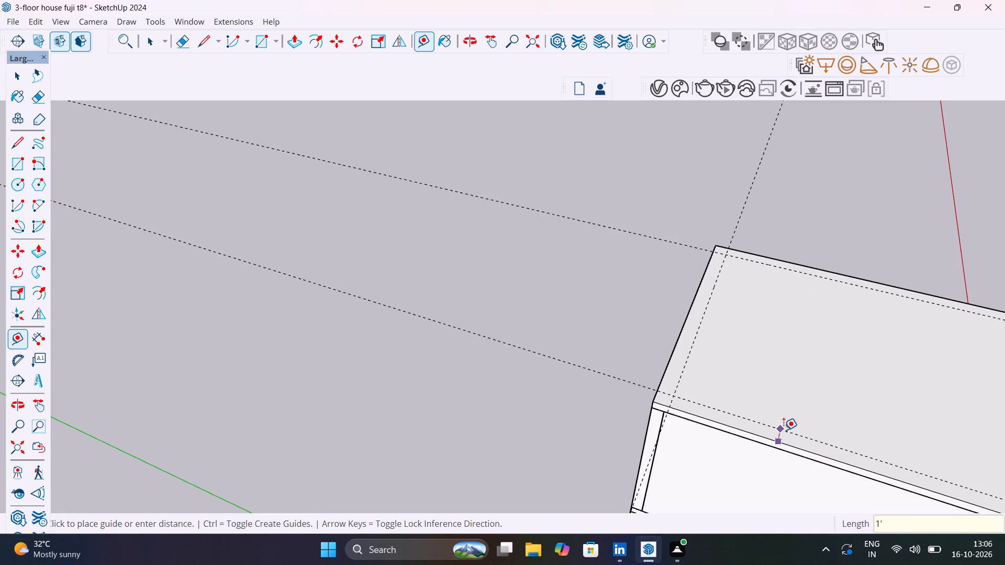
{"action": "type", "text": "1'"}
{"action": "key", "text": "Return"}
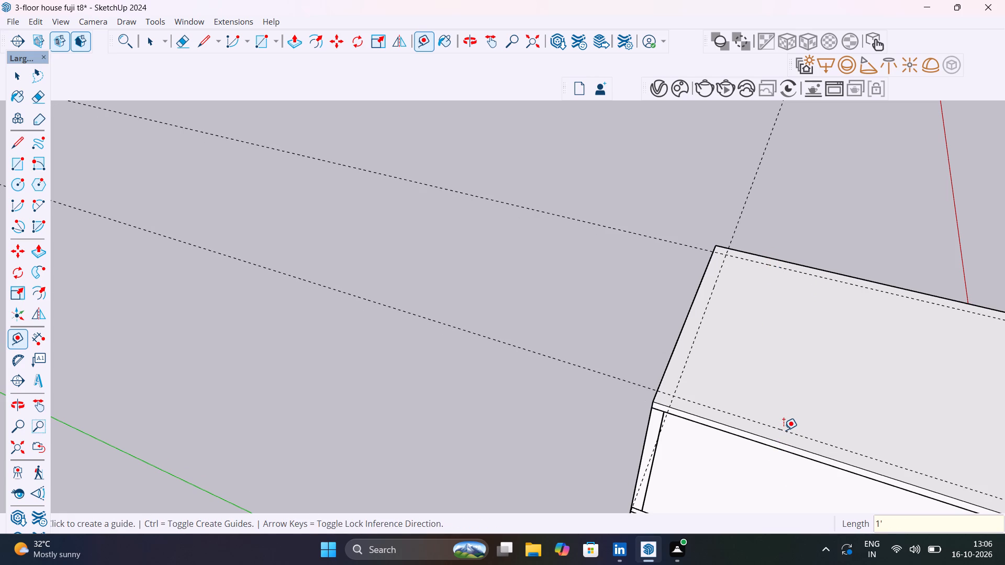
{"action": "key", "text": "space"}
Open the roof slab for editing and push/pull its front overhang's side face 2 13/16" to align with the plain front column's edge.
{"action": "scroll", "coordinate": [784, 430], "scroll_direction": "down", "scroll_amount": 12}
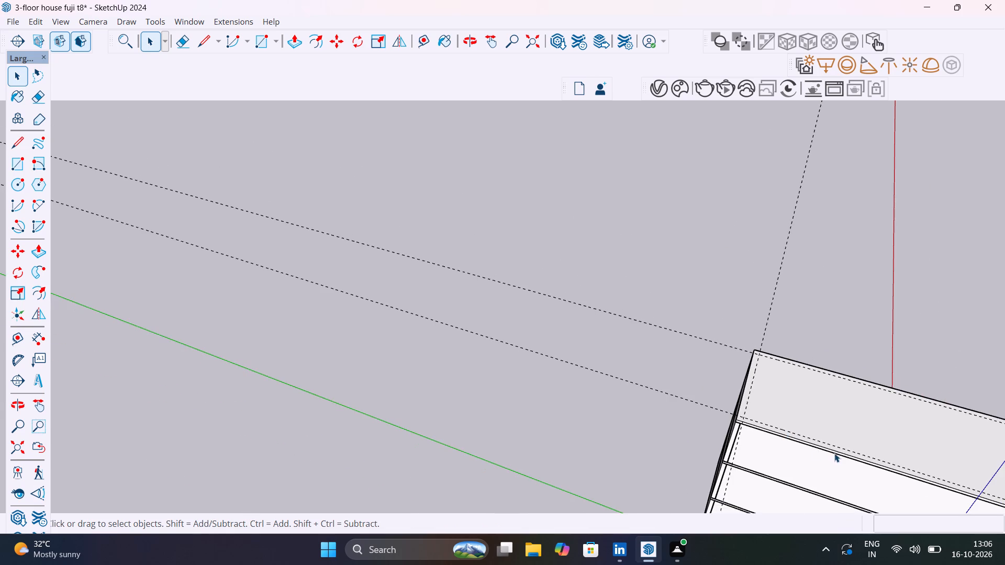
{"action": "middle_click_drag", "start_coordinate": [834, 453], "coordinate": [505, 357], "text": "shift"}
{"action": "scroll", "coordinate": [740, 407], "scroll_direction": "up", "scroll_amount": 10}
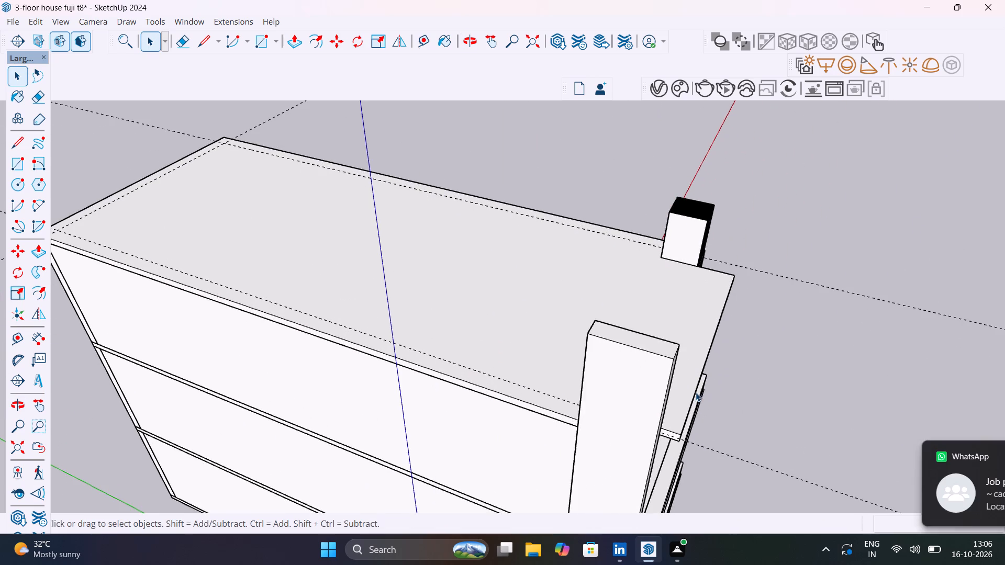
{"action": "middle_click_drag", "start_coordinate": [606, 398], "coordinate": [347, 385]}
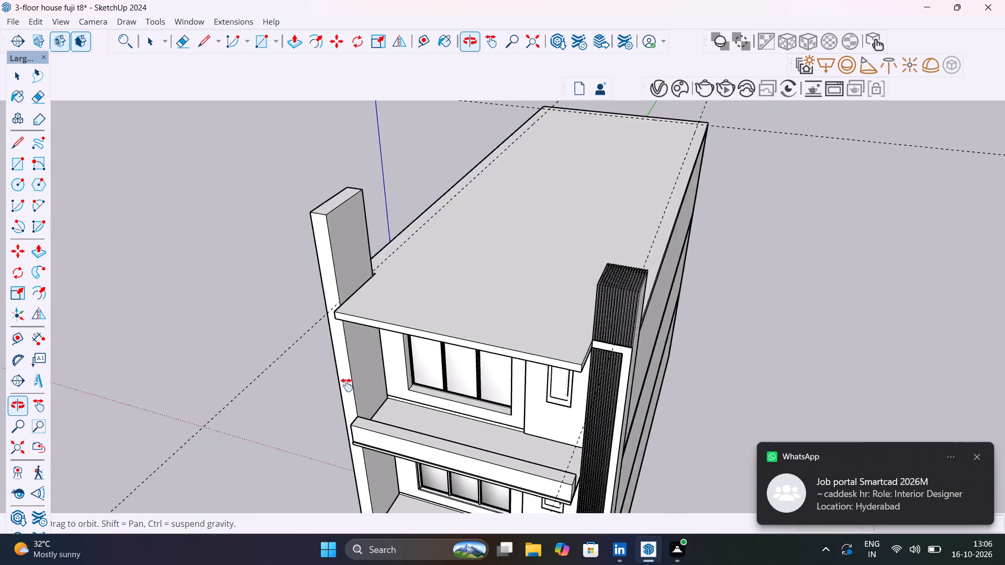
{"action": "middle_click_drag", "start_coordinate": [347, 385], "coordinate": [465, 422]}
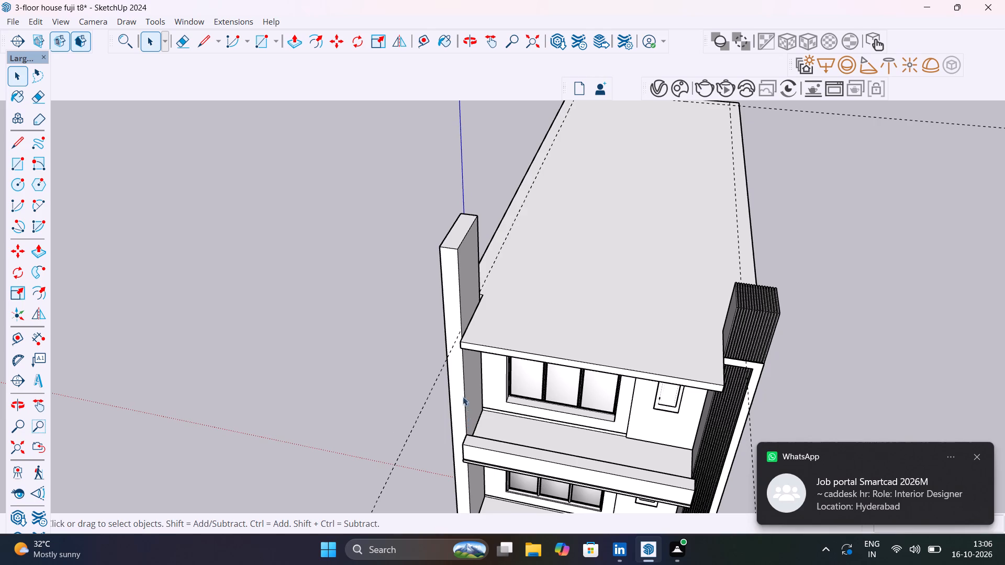
{"action": "scroll", "coordinate": [461, 316], "scroll_direction": "up", "scroll_amount": 5}
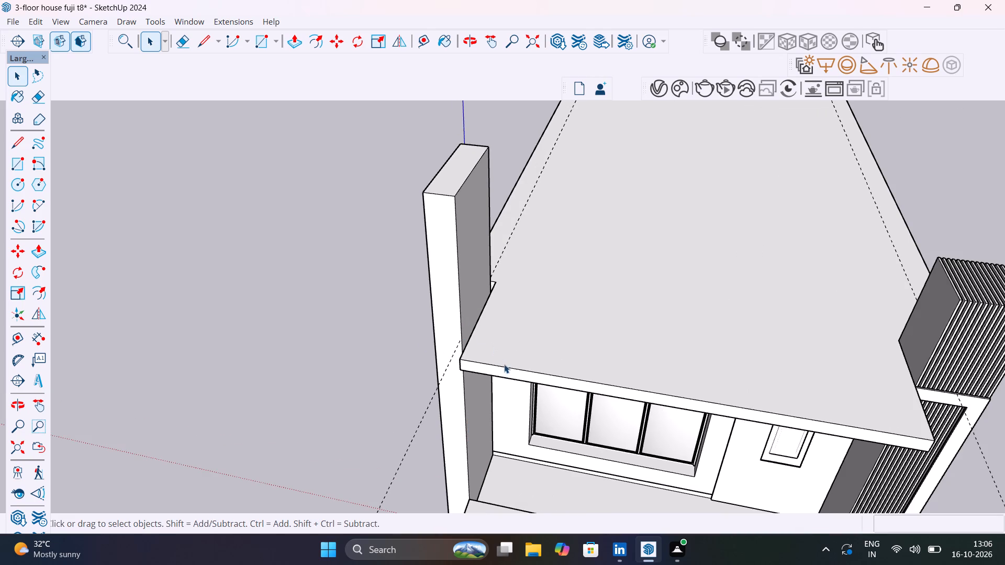
{"action": "middle_click_drag", "start_coordinate": [504, 364], "coordinate": [672, 364]}
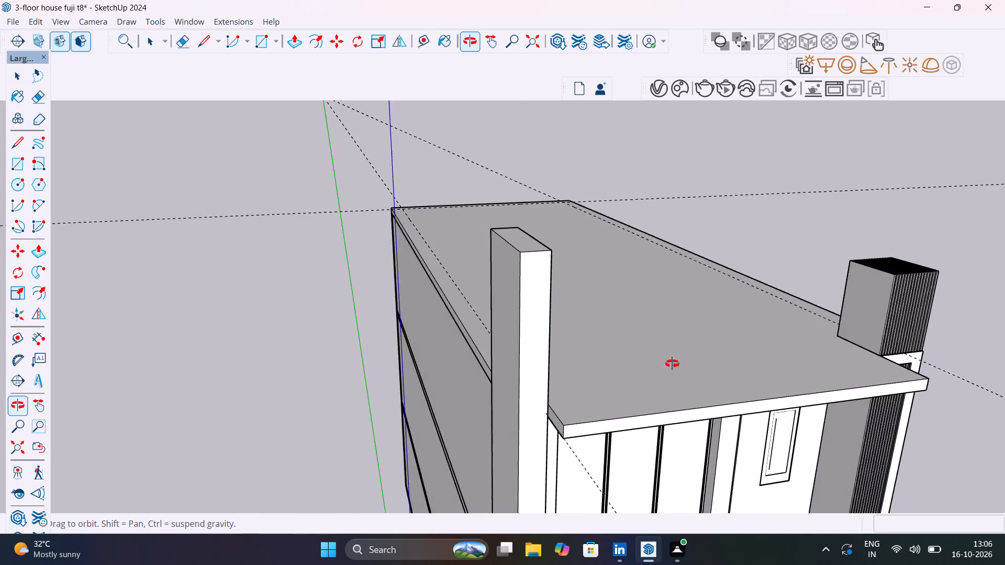
{"action": "middle_click_drag", "start_coordinate": [672, 364], "coordinate": [643, 370]}
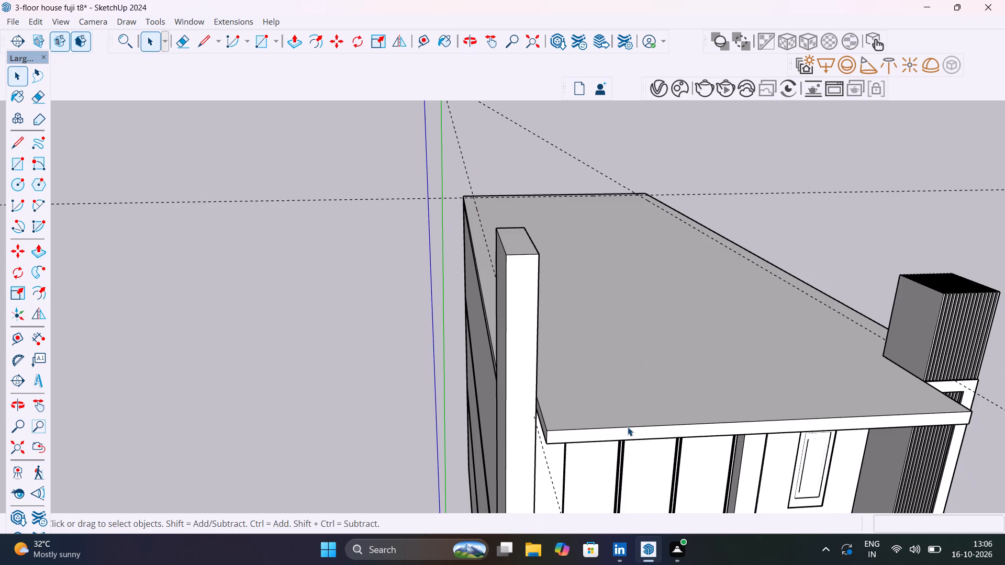
{"action": "scroll", "coordinate": [628, 427], "scroll_direction": "down", "scroll_amount": 5}
{"action": "middle_click_drag", "start_coordinate": [626, 430], "coordinate": [631, 336], "text": "shift"}
{"action": "scroll", "coordinate": [591, 349], "scroll_direction": "up", "scroll_amount": 10}
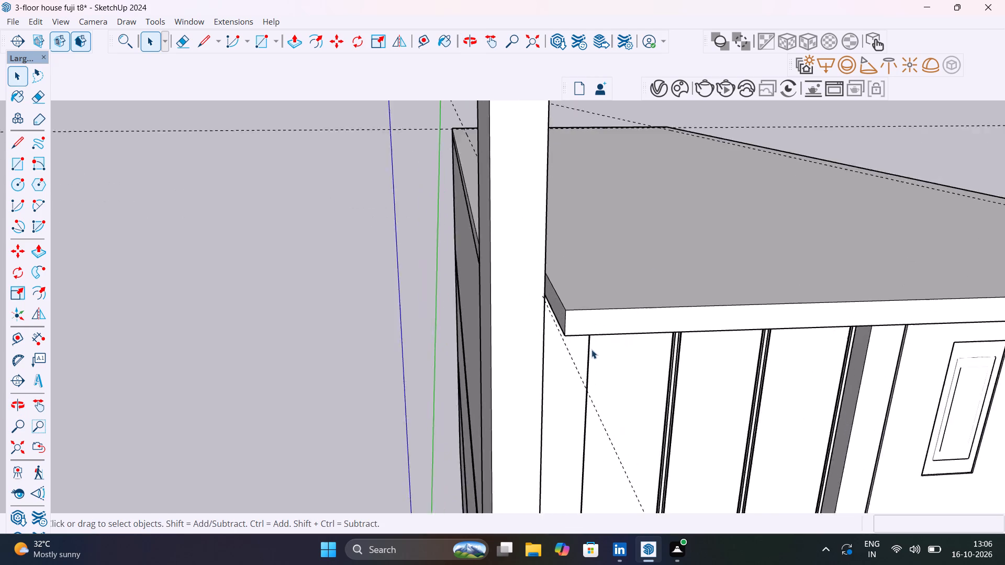
{"action": "middle_click_drag", "start_coordinate": [559, 336], "coordinate": [519, 385]}
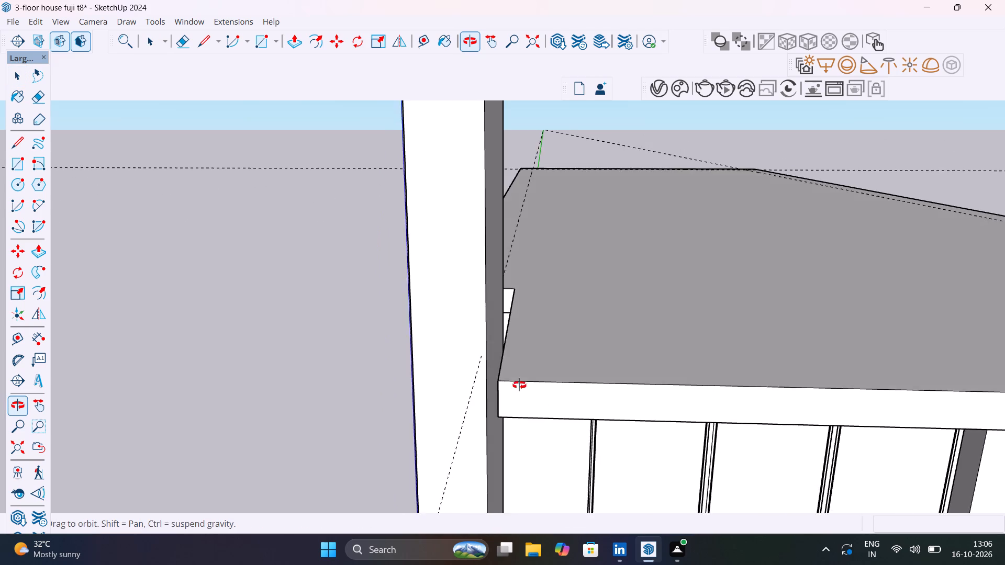
{"action": "middle_click_drag", "start_coordinate": [519, 385], "coordinate": [560, 401]}
{"action": "scroll", "coordinate": [534, 385], "scroll_direction": "up", "scroll_amount": 9}
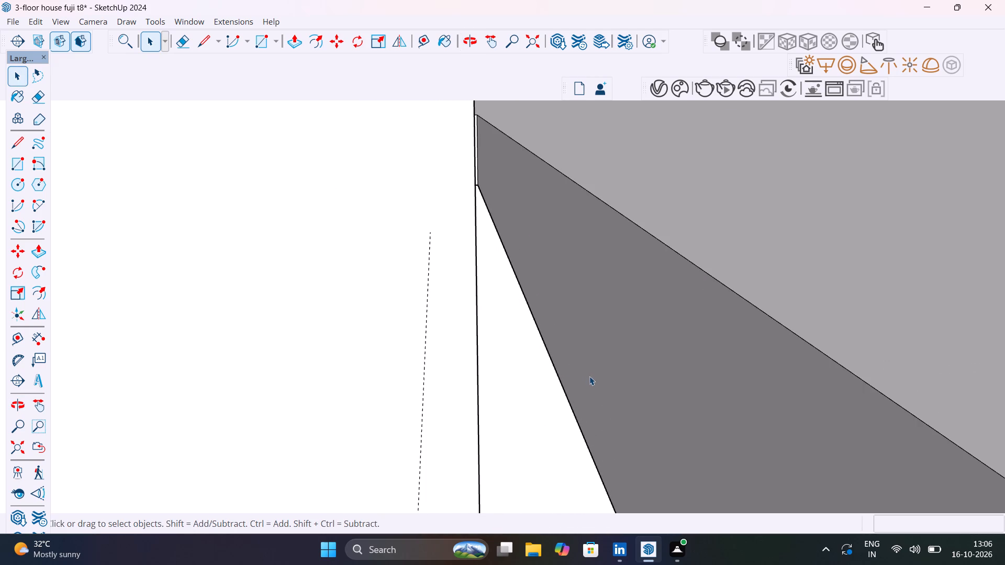
{"action": "left_click", "coordinate": [590, 375]}
{"action": "double_click", "coordinate": [593, 375]}
{"action": "double_click", "coordinate": [604, 375]}
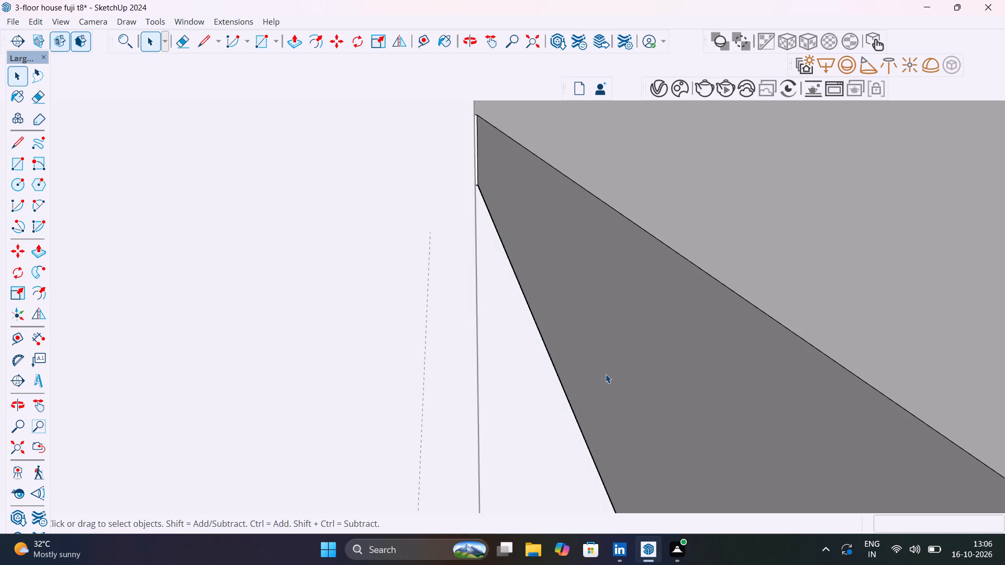
{"action": "left_click", "coordinate": [606, 373]}
{"action": "left_click", "coordinate": [606, 373]}
{"action": "scroll", "coordinate": [607, 374], "scroll_direction": "down", "scroll_amount": 6}
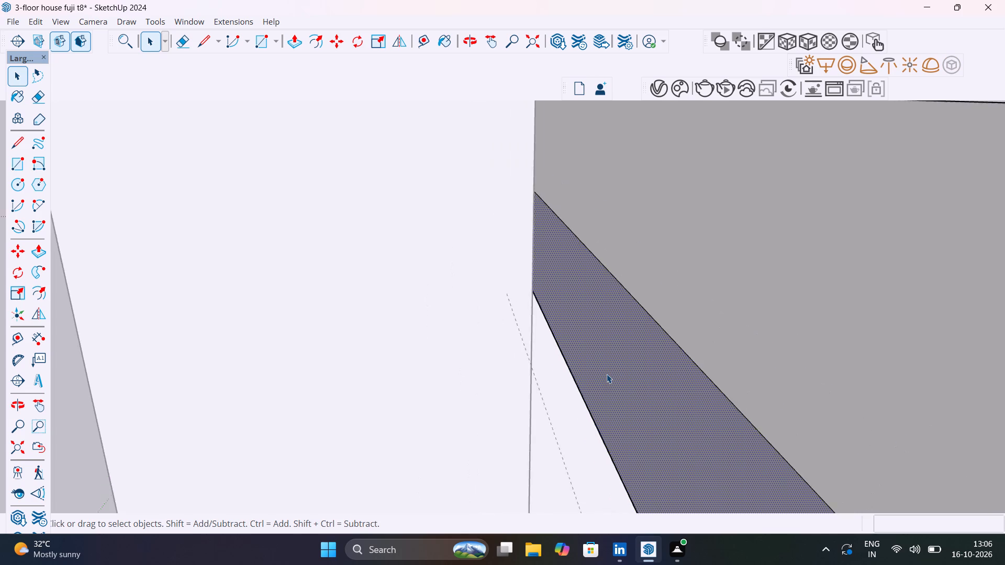
{"action": "scroll", "coordinate": [607, 374], "scroll_direction": "down", "scroll_amount": 5}
{"action": "key", "text": "p"}
{"action": "left_click", "coordinate": [607, 374]}
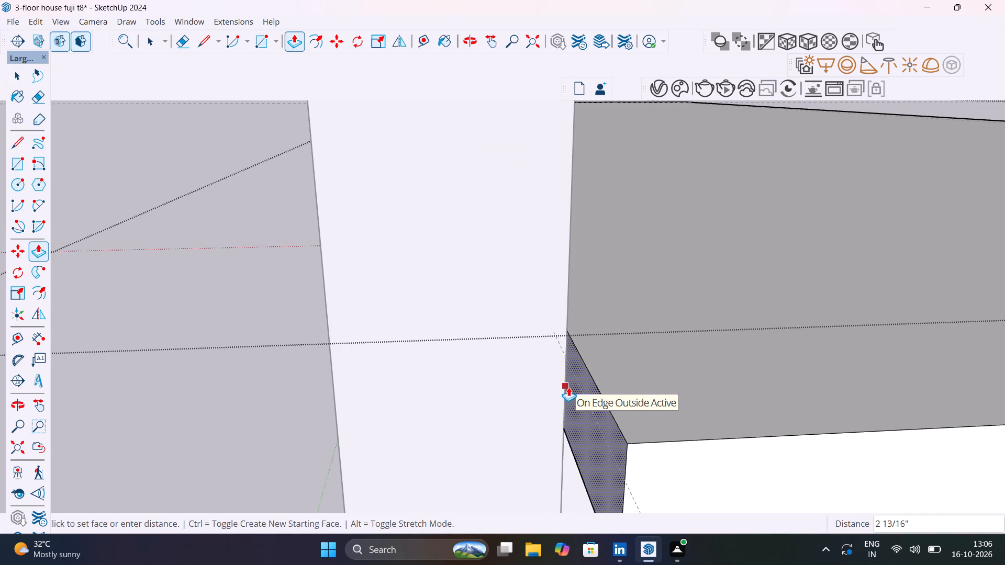
{"action": "left_click", "coordinate": [568, 387]}
{"action": "scroll", "coordinate": [585, 389], "scroll_direction": "down", "scroll_amount": 11}
{"action": "middle_click_drag", "start_coordinate": [582, 399], "coordinate": [657, 401]}
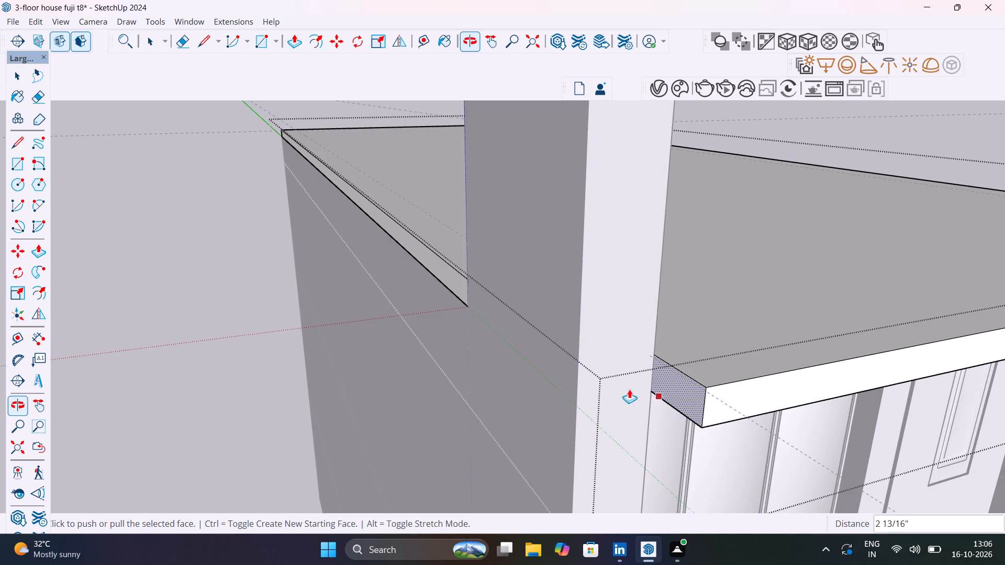
{"action": "middle_click_drag", "start_coordinate": [578, 370], "coordinate": [346, 415]}
{"action": "scroll", "coordinate": [540, 284], "scroll_direction": "up", "scroll_amount": 4}
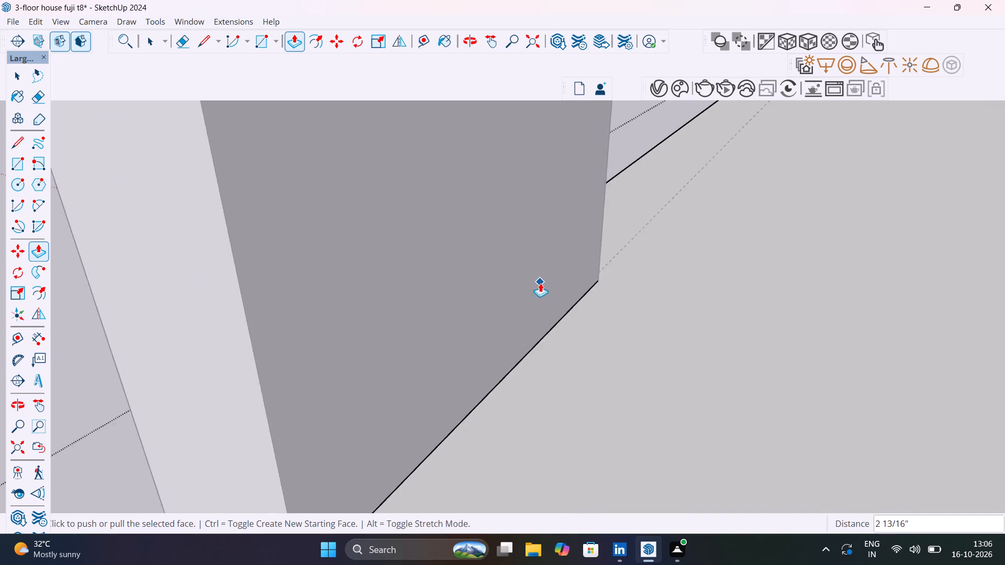
{"action": "scroll", "coordinate": [540, 283], "scroll_direction": "up", "scroll_amount": 5}
{"action": "scroll", "coordinate": [619, 321], "scroll_direction": "down", "scroll_amount": 14}
{"action": "key", "text": "space"}
{"action": "left_click", "coordinate": [452, 309]}
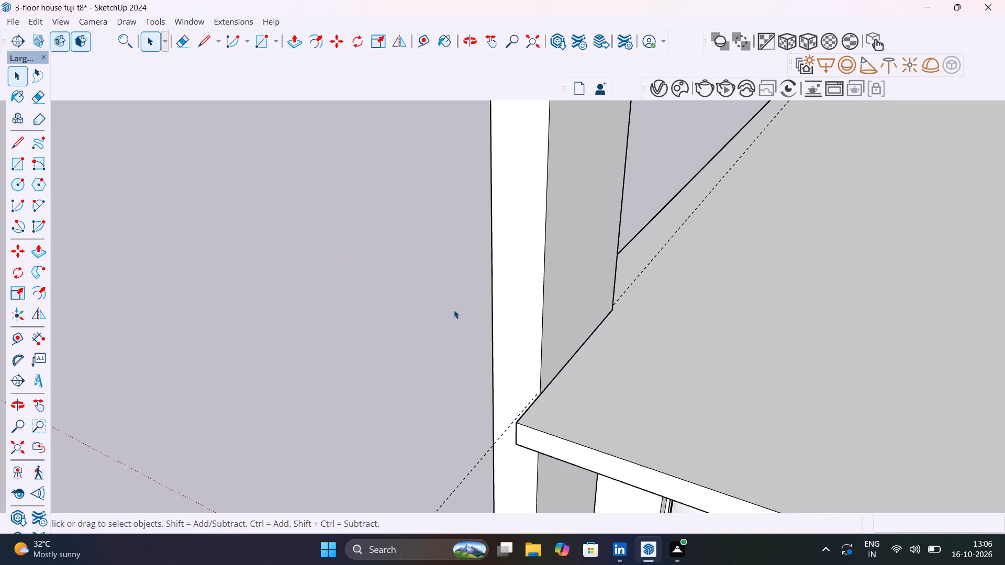
Push the top face of the plain front column down 3' 5 7/8" to shorten it above the roof.
{"action": "scroll", "coordinate": [454, 310], "scroll_direction": "down", "scroll_amount": 6}
{"action": "middle_click_drag", "start_coordinate": [484, 358], "coordinate": [578, 345]}
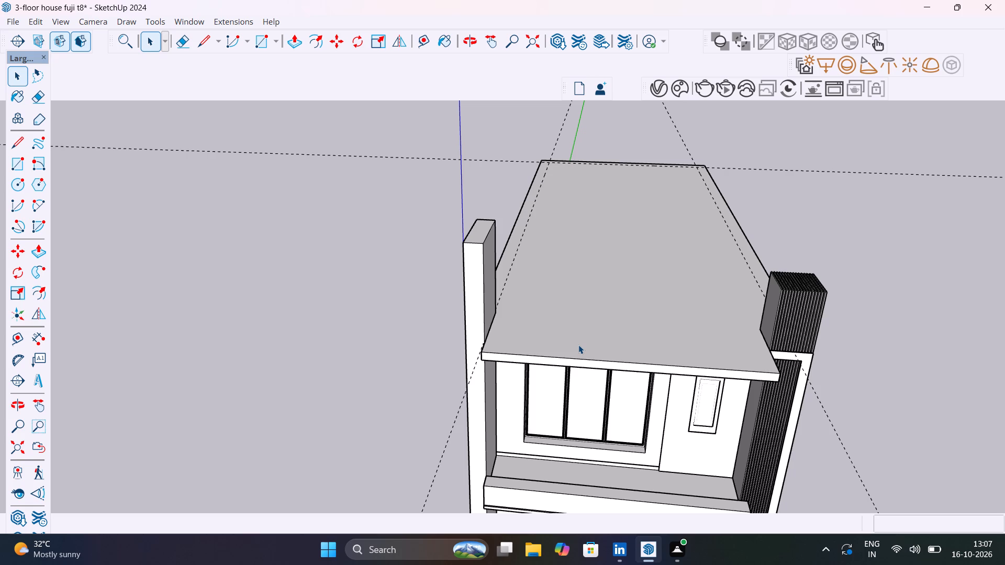
{"action": "scroll", "coordinate": [480, 240], "scroll_direction": "up", "scroll_amount": 4}
{"action": "left_click", "coordinate": [480, 240]}
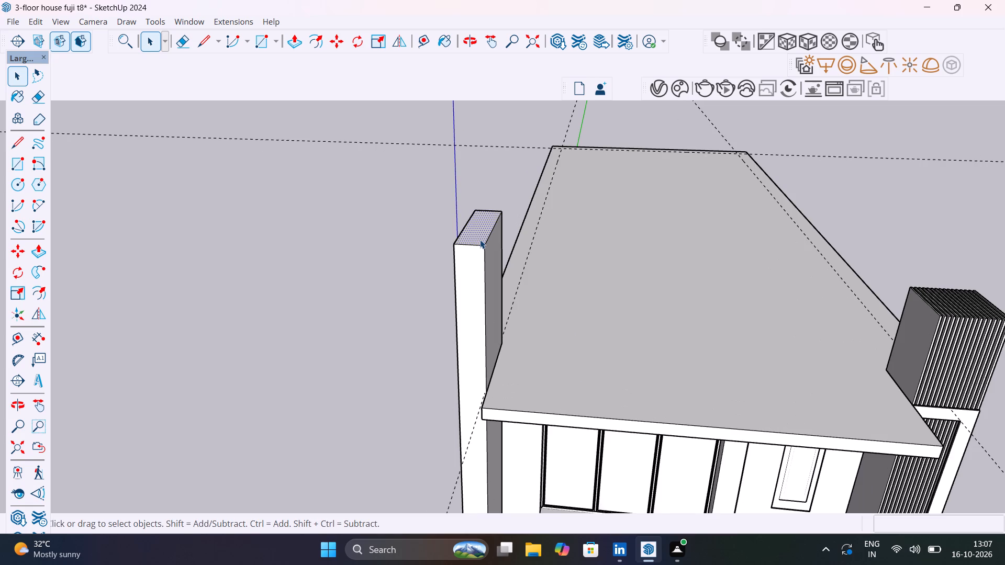
{"action": "key", "text": "p"}
{"action": "left_click", "coordinate": [480, 240]}
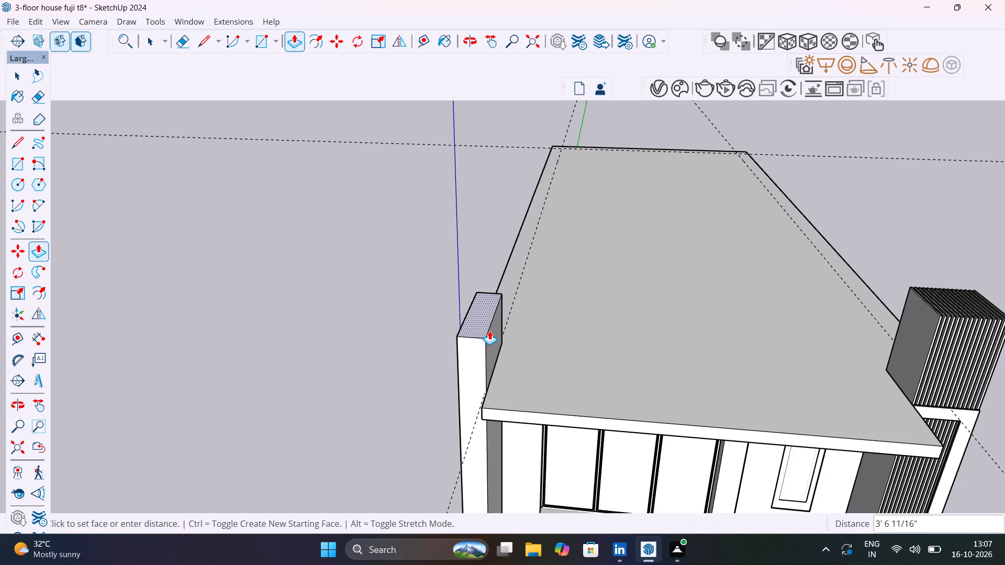
{"action": "left_click", "coordinate": [489, 330]}
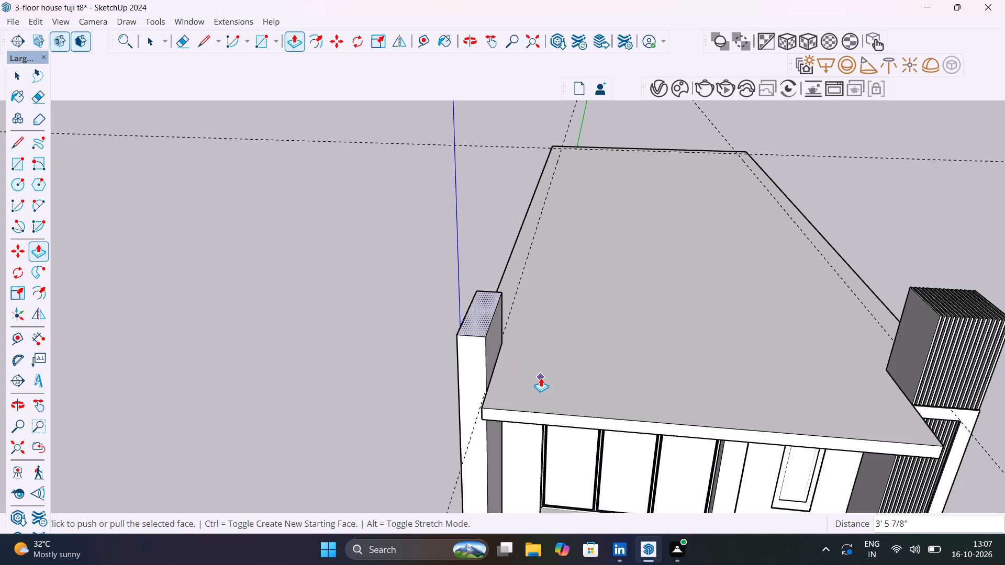
{"action": "key", "text": "space"}
{"action": "left_click", "coordinate": [411, 330]}
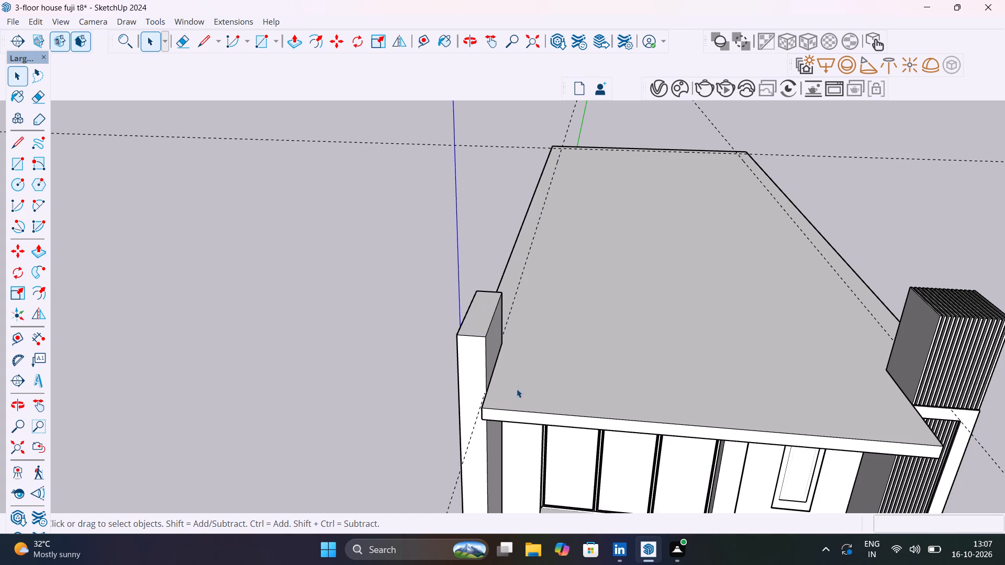
Place a guide line 1' inside the roof slab's front edge.
{"action": "middle_click_drag", "start_coordinate": [567, 395], "coordinate": [736, 374]}
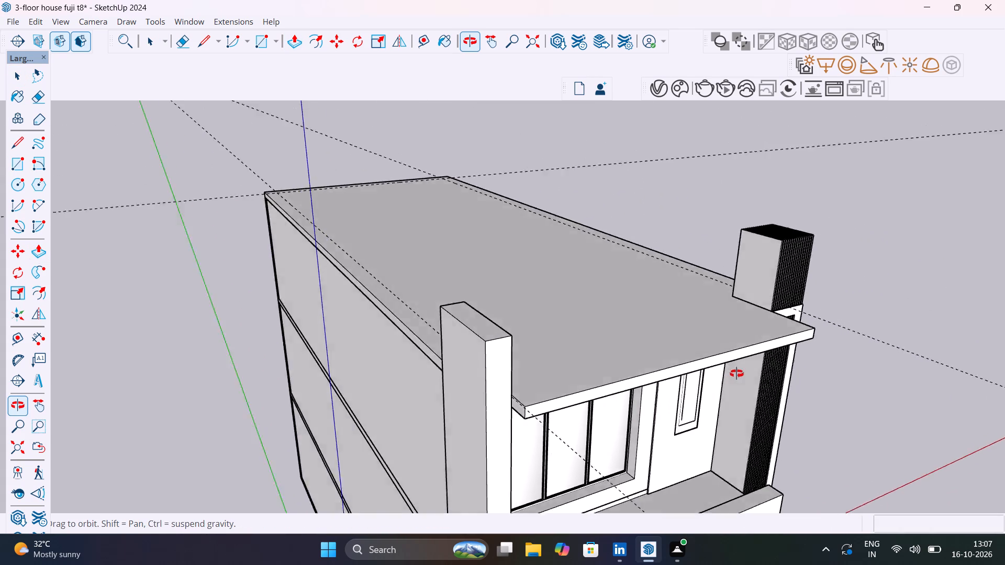
{"action": "middle_click_drag", "start_coordinate": [736, 374], "coordinate": [680, 438]}
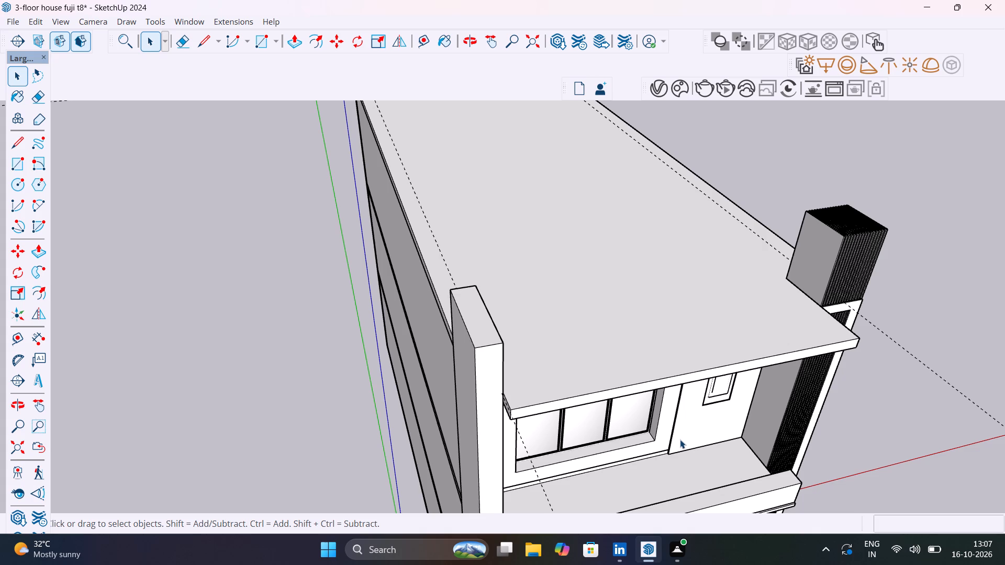
{"action": "scroll", "coordinate": [533, 387], "scroll_direction": "up", "scroll_amount": 9}
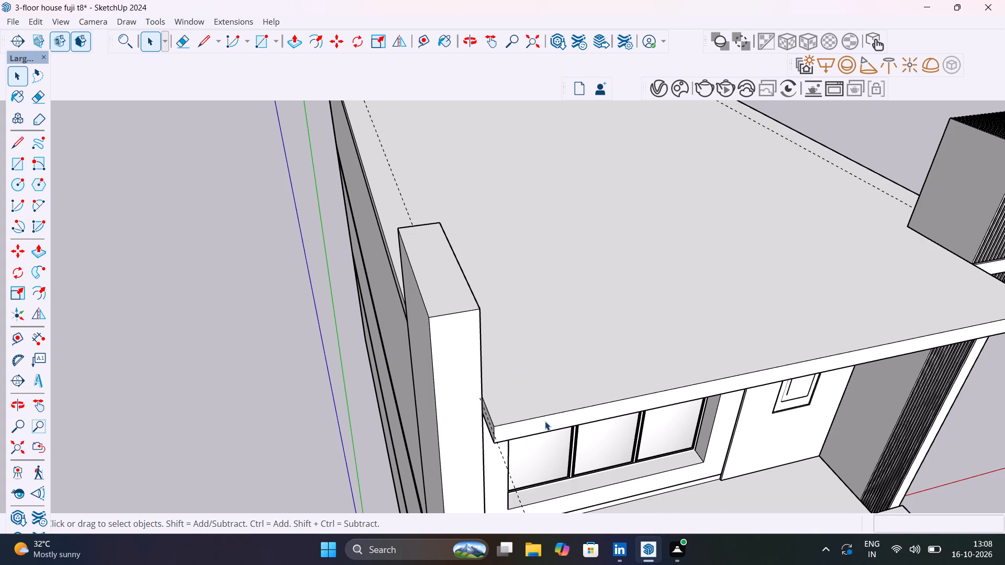
{"action": "scroll", "coordinate": [545, 421], "scroll_direction": "up", "scroll_amount": 7}
{"action": "middle_click_drag", "start_coordinate": [639, 427], "coordinate": [656, 427]}
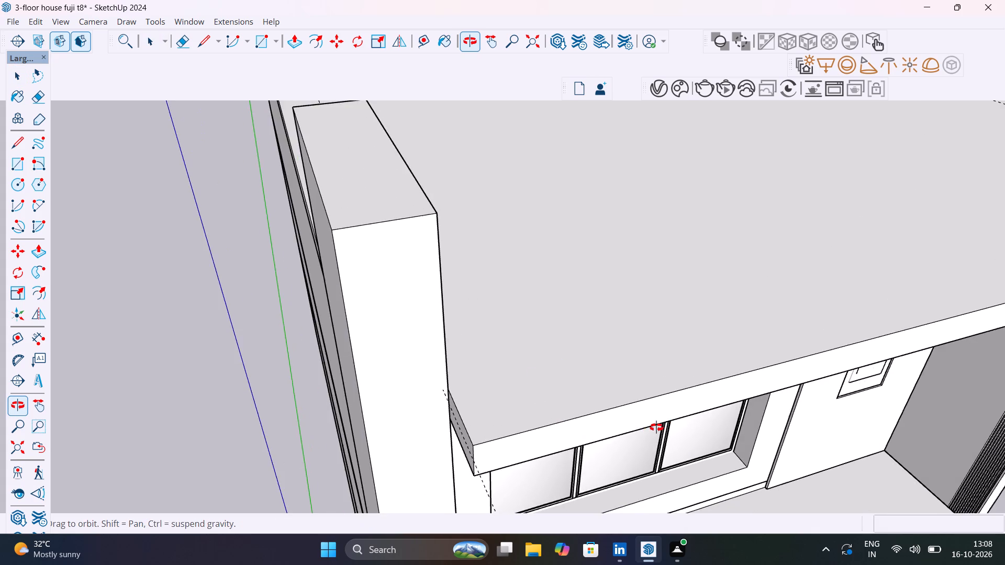
{"action": "middle_click_drag", "start_coordinate": [656, 427], "coordinate": [809, 425]}
{"action": "key", "text": "t"}
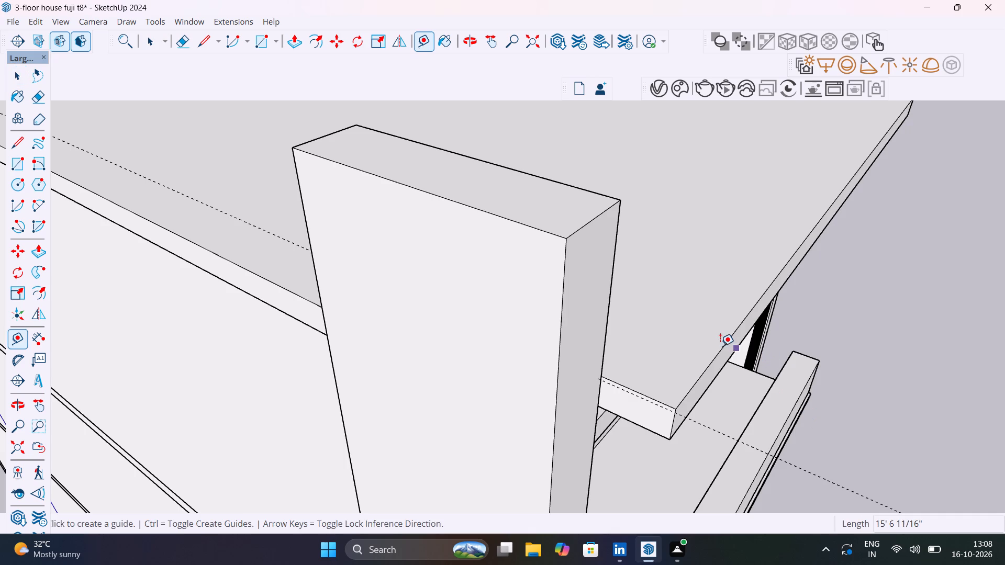
{"action": "left_click", "coordinate": [720, 346]}
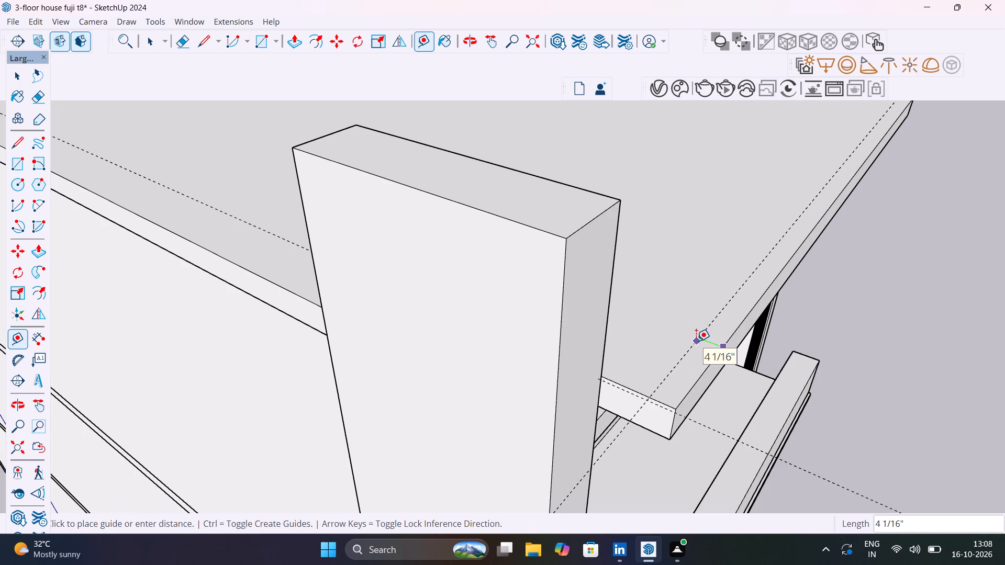
{"action": "left_click", "coordinate": [612, 365]}
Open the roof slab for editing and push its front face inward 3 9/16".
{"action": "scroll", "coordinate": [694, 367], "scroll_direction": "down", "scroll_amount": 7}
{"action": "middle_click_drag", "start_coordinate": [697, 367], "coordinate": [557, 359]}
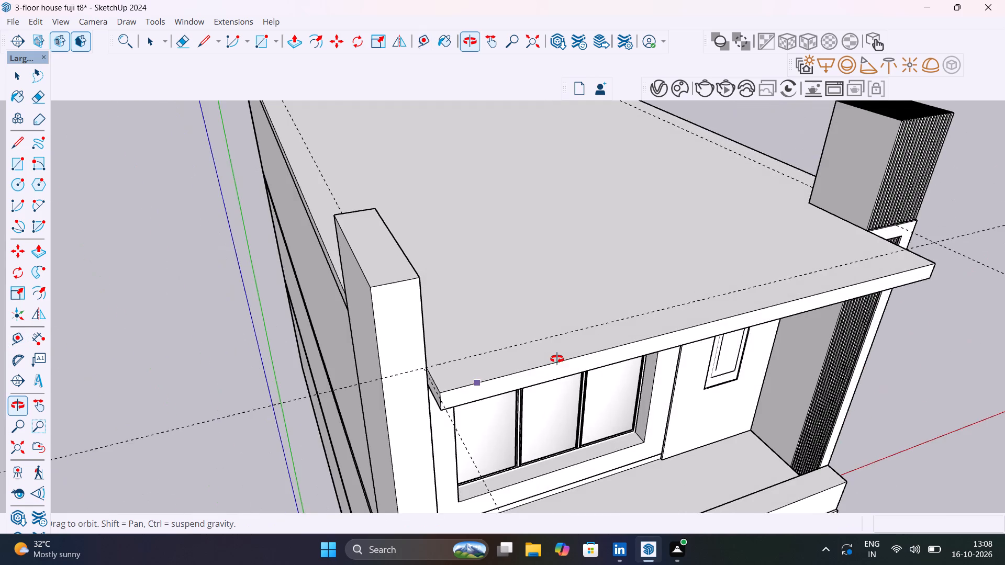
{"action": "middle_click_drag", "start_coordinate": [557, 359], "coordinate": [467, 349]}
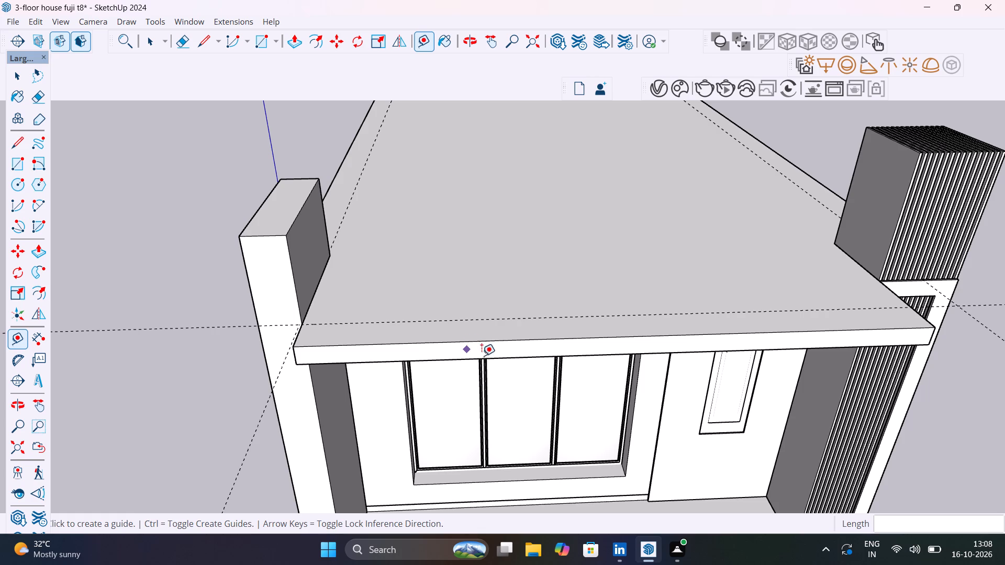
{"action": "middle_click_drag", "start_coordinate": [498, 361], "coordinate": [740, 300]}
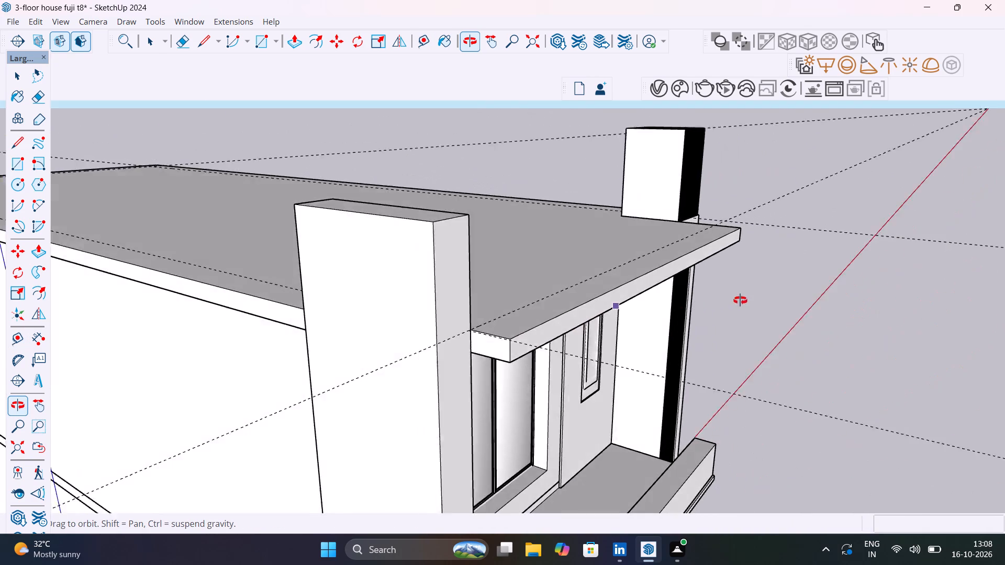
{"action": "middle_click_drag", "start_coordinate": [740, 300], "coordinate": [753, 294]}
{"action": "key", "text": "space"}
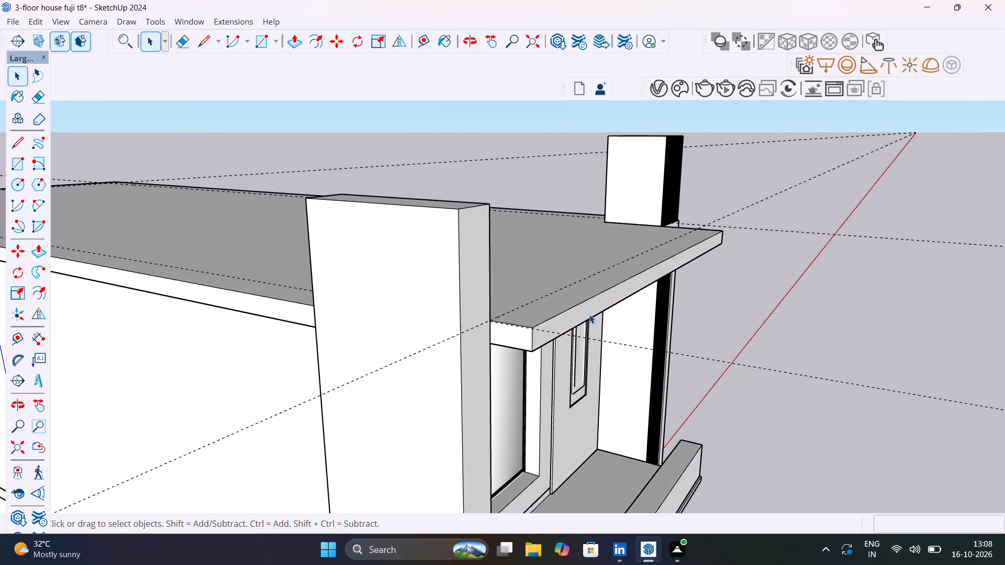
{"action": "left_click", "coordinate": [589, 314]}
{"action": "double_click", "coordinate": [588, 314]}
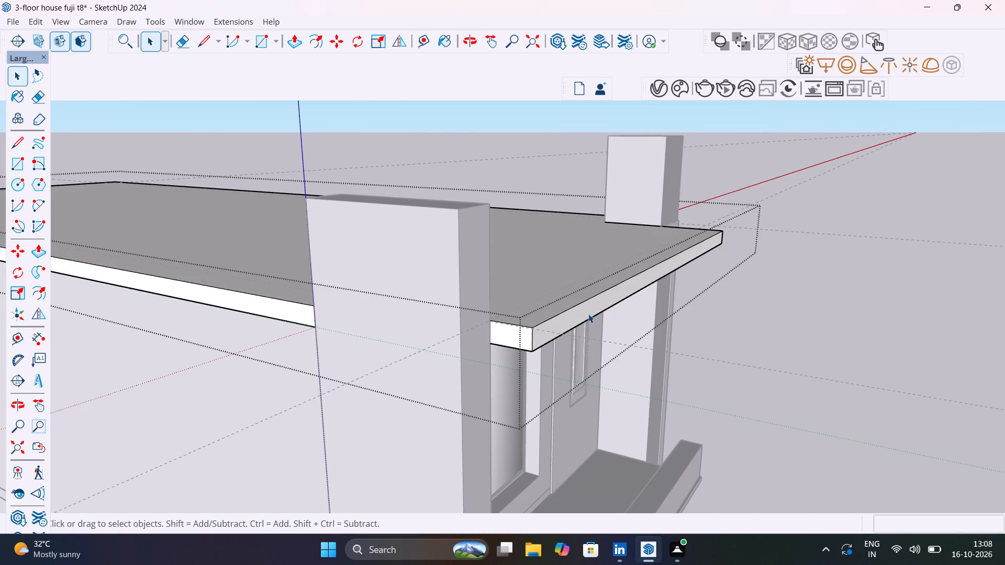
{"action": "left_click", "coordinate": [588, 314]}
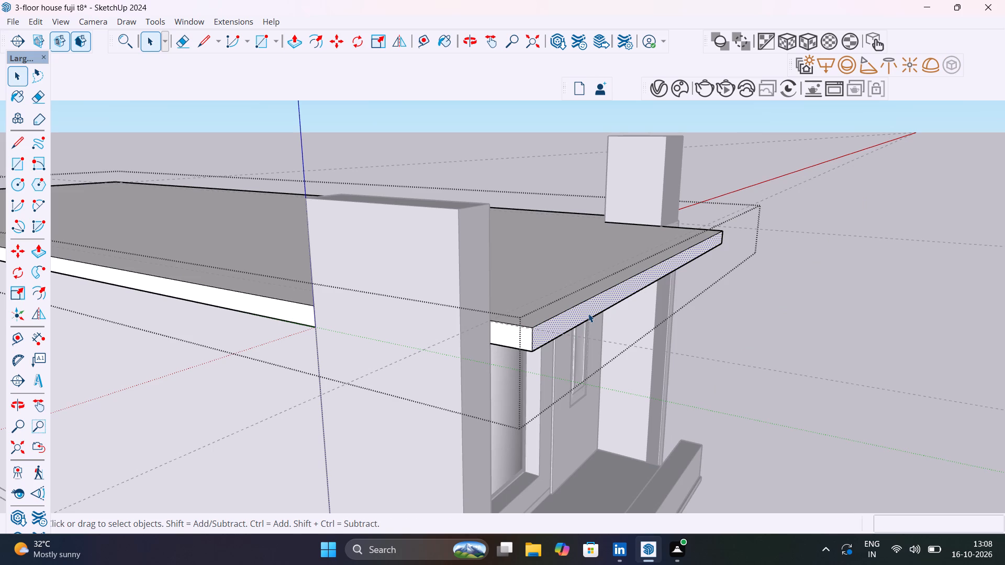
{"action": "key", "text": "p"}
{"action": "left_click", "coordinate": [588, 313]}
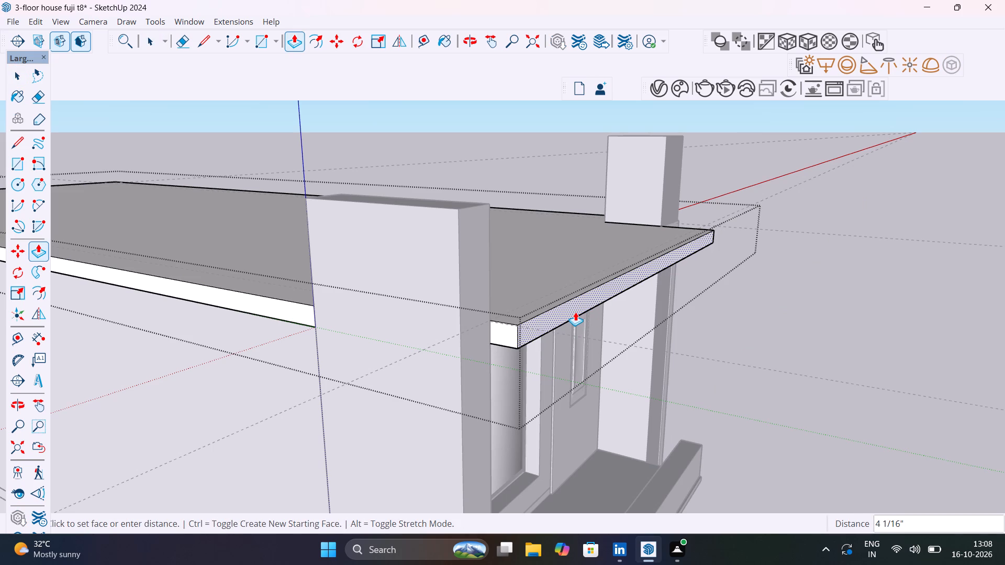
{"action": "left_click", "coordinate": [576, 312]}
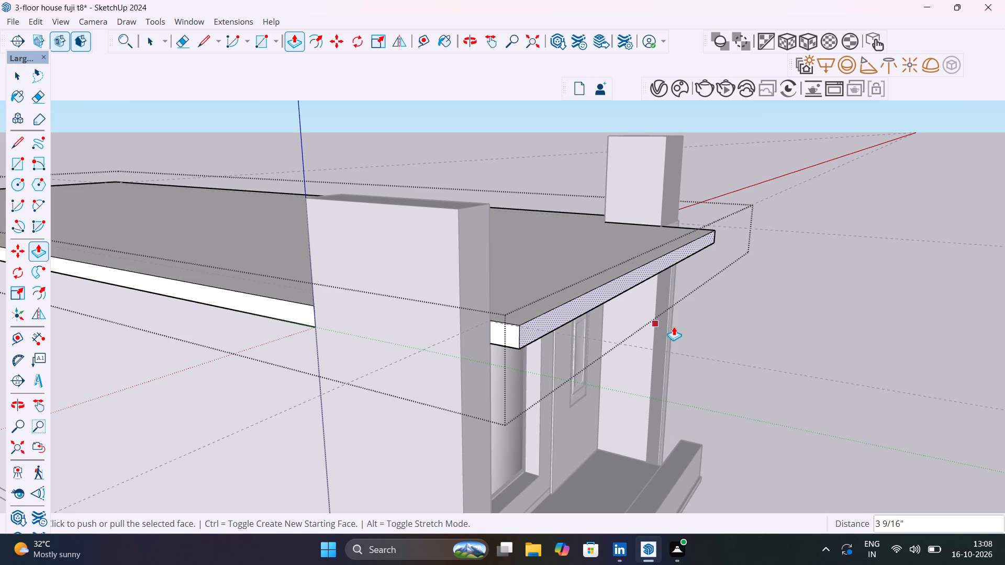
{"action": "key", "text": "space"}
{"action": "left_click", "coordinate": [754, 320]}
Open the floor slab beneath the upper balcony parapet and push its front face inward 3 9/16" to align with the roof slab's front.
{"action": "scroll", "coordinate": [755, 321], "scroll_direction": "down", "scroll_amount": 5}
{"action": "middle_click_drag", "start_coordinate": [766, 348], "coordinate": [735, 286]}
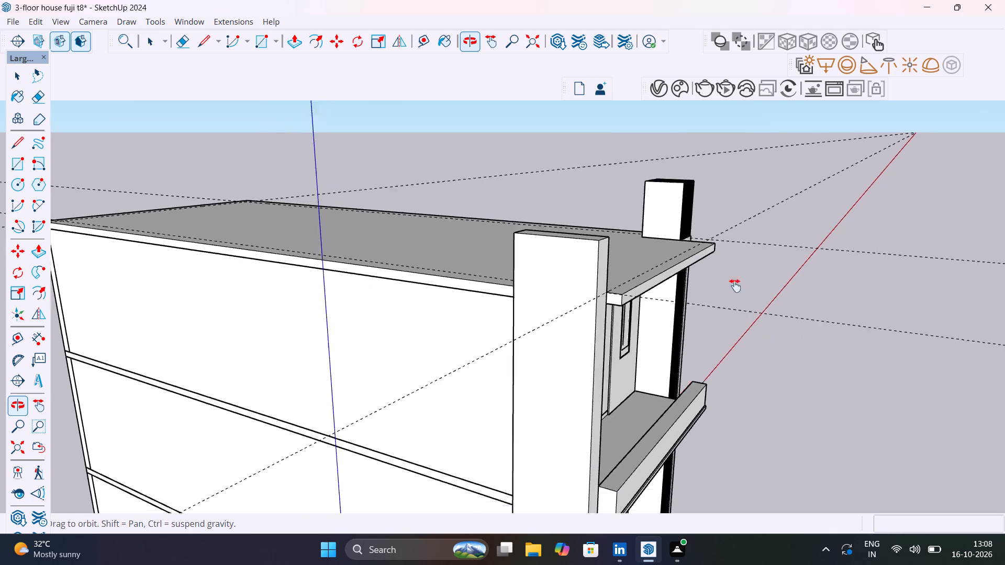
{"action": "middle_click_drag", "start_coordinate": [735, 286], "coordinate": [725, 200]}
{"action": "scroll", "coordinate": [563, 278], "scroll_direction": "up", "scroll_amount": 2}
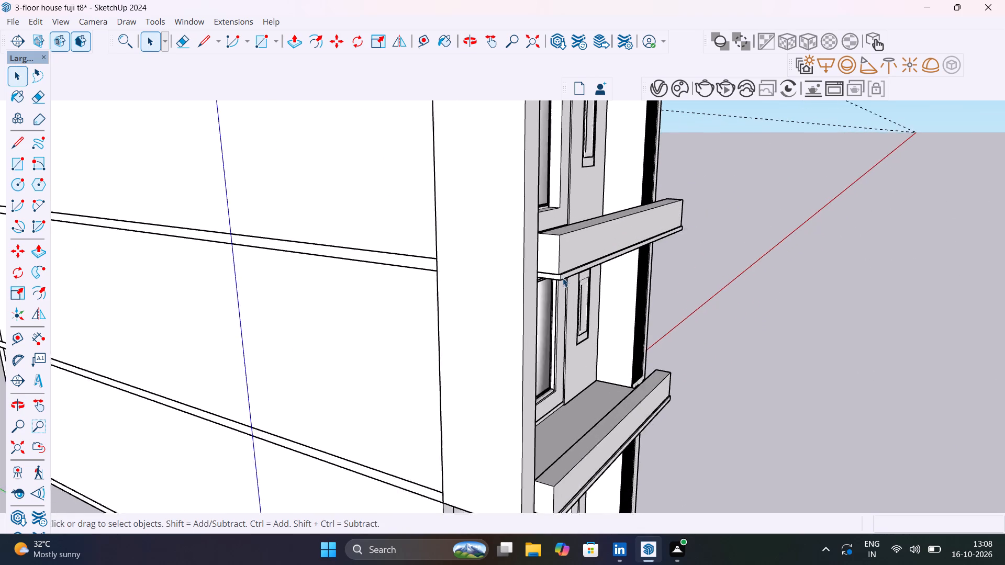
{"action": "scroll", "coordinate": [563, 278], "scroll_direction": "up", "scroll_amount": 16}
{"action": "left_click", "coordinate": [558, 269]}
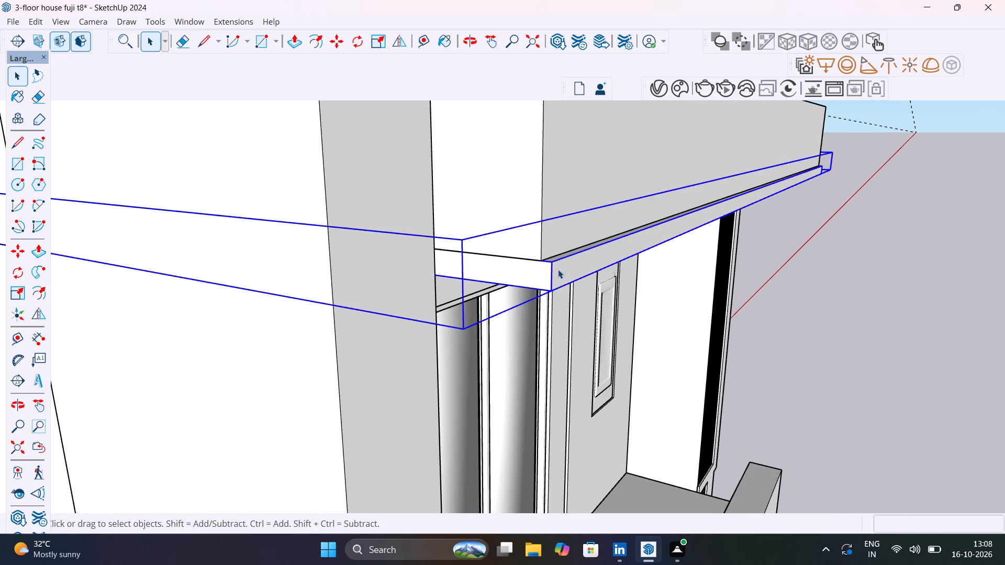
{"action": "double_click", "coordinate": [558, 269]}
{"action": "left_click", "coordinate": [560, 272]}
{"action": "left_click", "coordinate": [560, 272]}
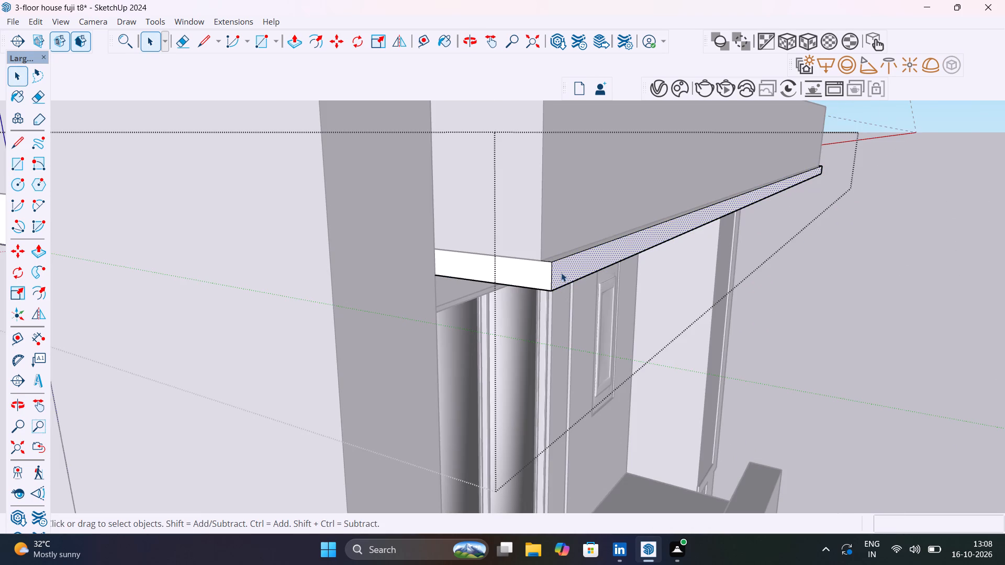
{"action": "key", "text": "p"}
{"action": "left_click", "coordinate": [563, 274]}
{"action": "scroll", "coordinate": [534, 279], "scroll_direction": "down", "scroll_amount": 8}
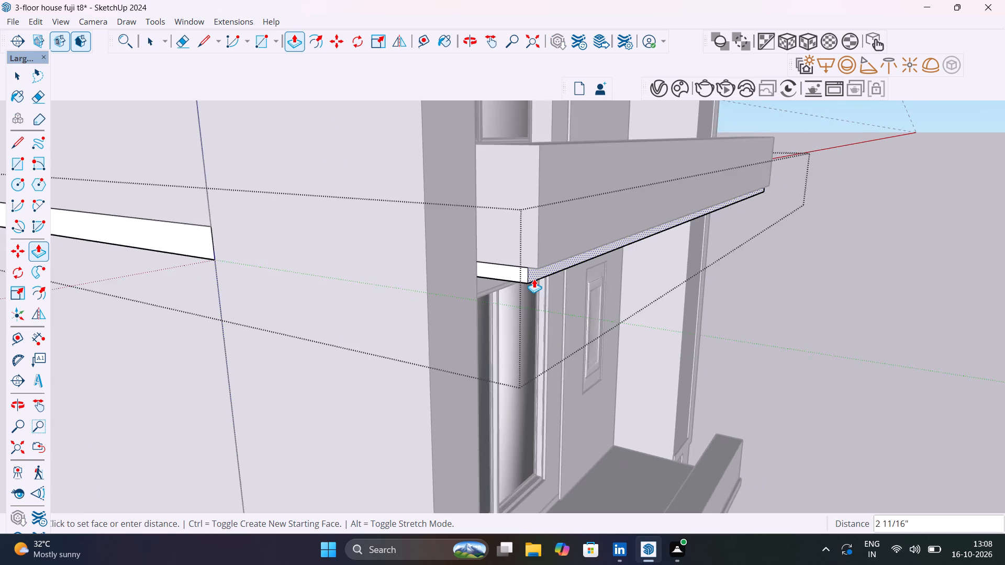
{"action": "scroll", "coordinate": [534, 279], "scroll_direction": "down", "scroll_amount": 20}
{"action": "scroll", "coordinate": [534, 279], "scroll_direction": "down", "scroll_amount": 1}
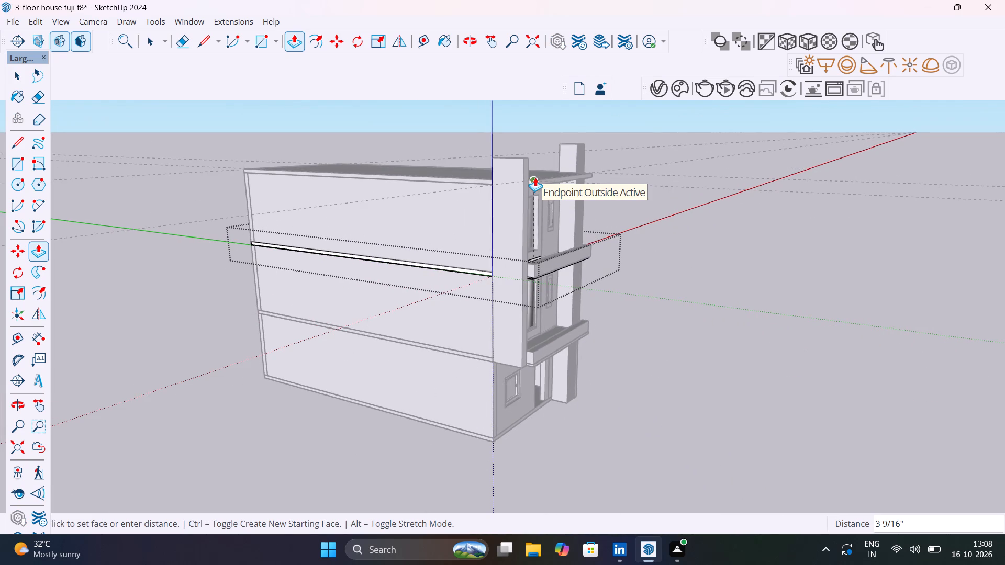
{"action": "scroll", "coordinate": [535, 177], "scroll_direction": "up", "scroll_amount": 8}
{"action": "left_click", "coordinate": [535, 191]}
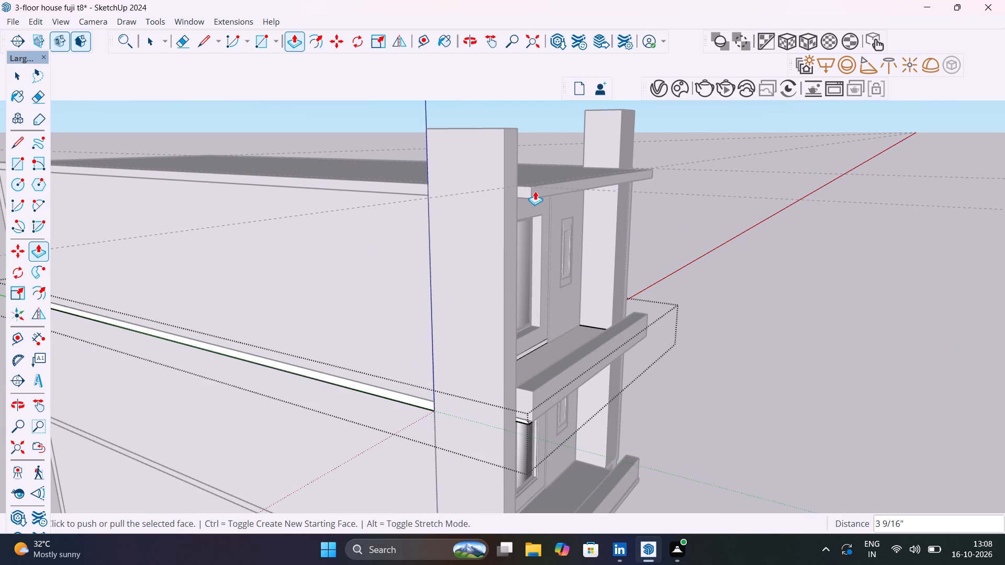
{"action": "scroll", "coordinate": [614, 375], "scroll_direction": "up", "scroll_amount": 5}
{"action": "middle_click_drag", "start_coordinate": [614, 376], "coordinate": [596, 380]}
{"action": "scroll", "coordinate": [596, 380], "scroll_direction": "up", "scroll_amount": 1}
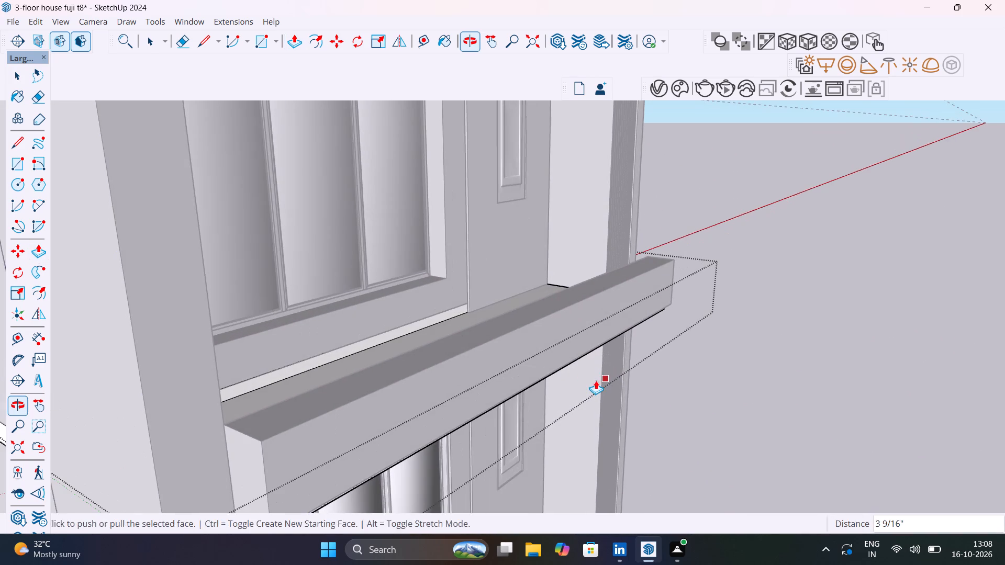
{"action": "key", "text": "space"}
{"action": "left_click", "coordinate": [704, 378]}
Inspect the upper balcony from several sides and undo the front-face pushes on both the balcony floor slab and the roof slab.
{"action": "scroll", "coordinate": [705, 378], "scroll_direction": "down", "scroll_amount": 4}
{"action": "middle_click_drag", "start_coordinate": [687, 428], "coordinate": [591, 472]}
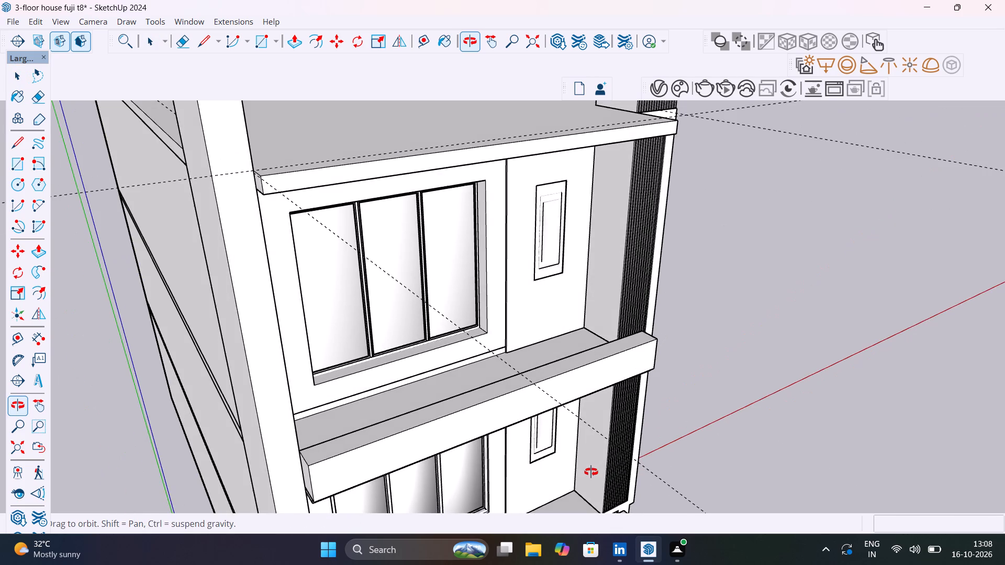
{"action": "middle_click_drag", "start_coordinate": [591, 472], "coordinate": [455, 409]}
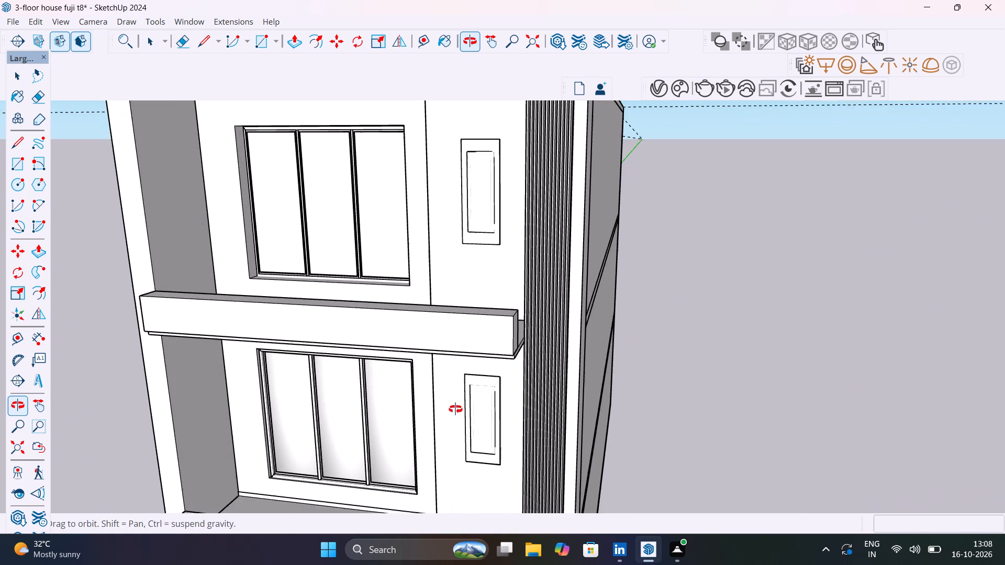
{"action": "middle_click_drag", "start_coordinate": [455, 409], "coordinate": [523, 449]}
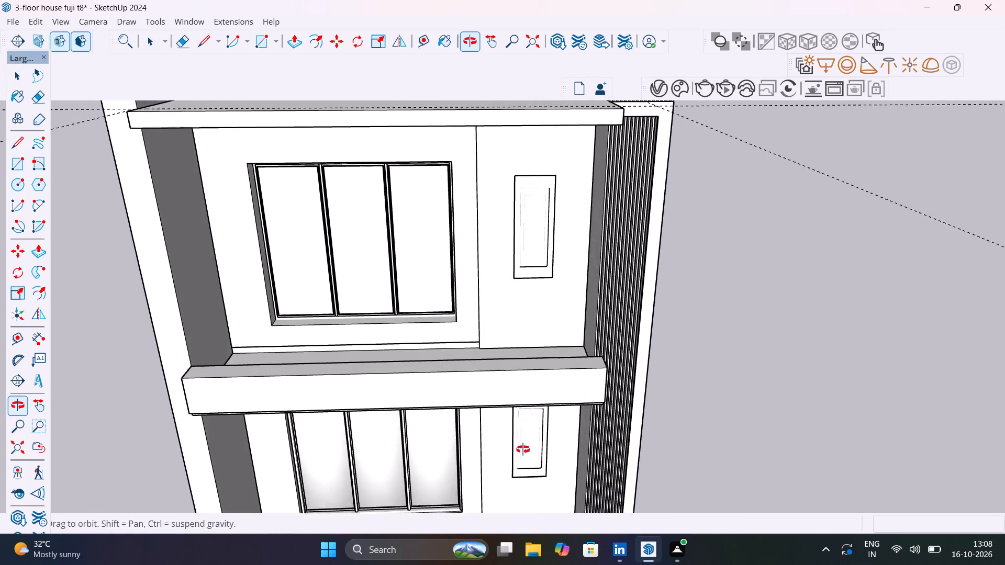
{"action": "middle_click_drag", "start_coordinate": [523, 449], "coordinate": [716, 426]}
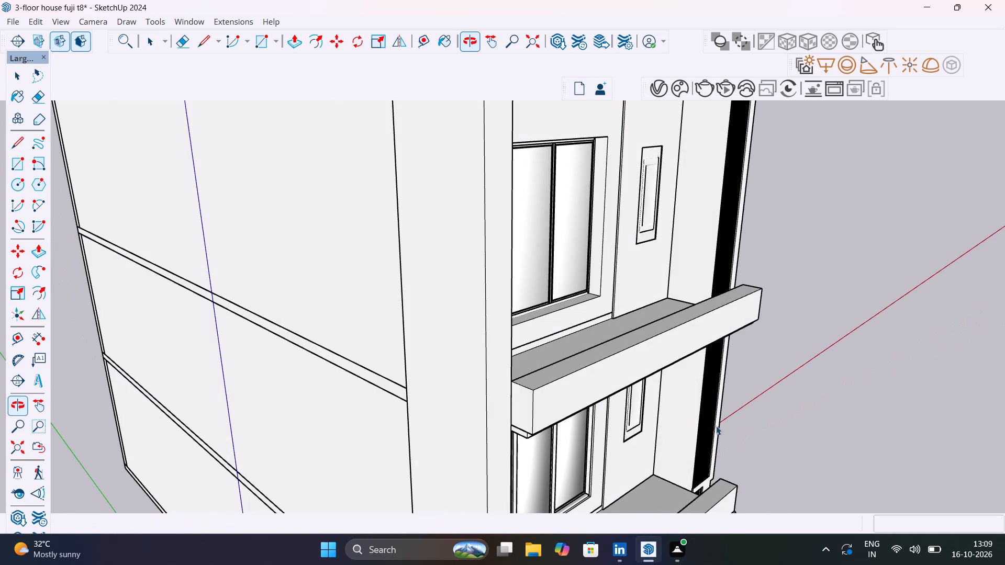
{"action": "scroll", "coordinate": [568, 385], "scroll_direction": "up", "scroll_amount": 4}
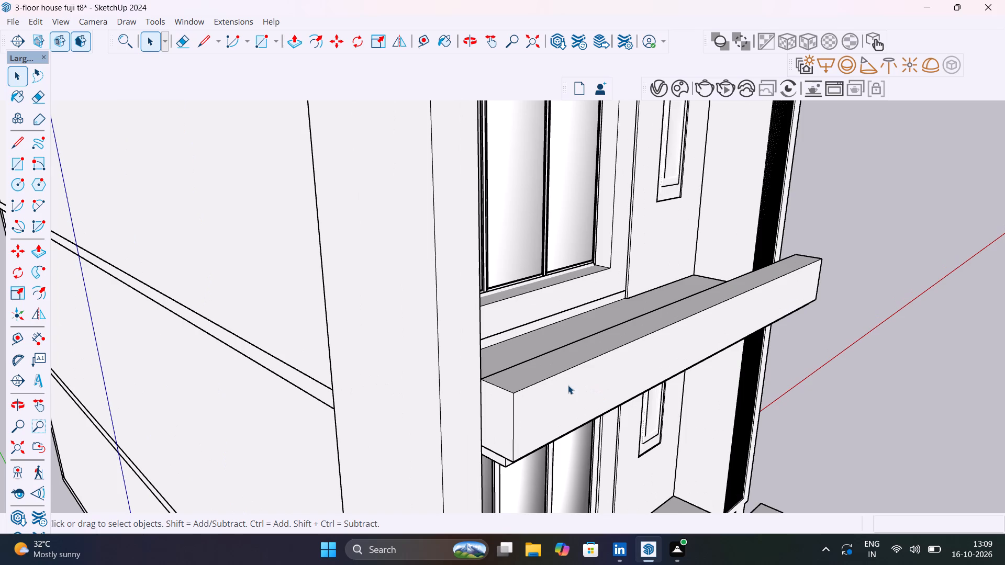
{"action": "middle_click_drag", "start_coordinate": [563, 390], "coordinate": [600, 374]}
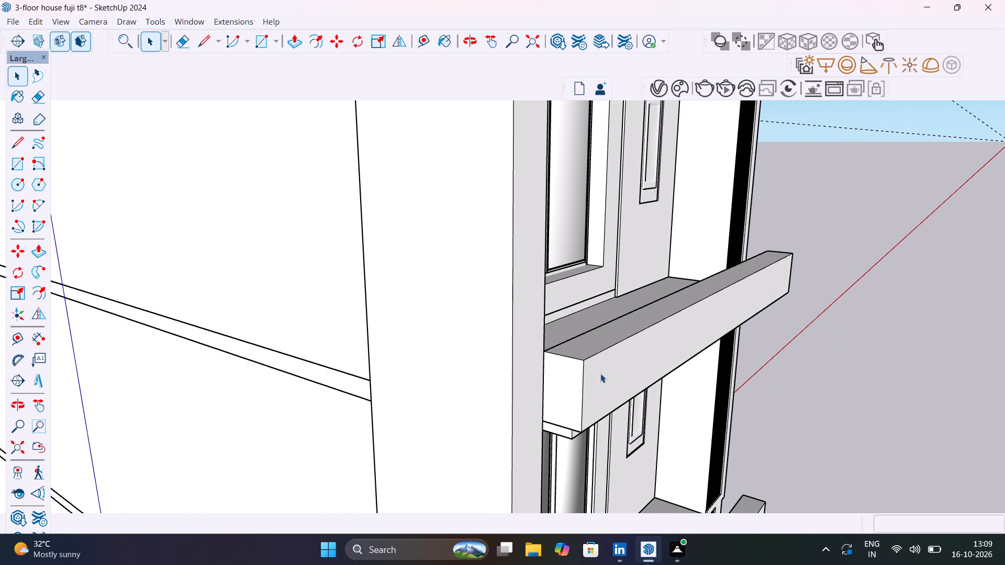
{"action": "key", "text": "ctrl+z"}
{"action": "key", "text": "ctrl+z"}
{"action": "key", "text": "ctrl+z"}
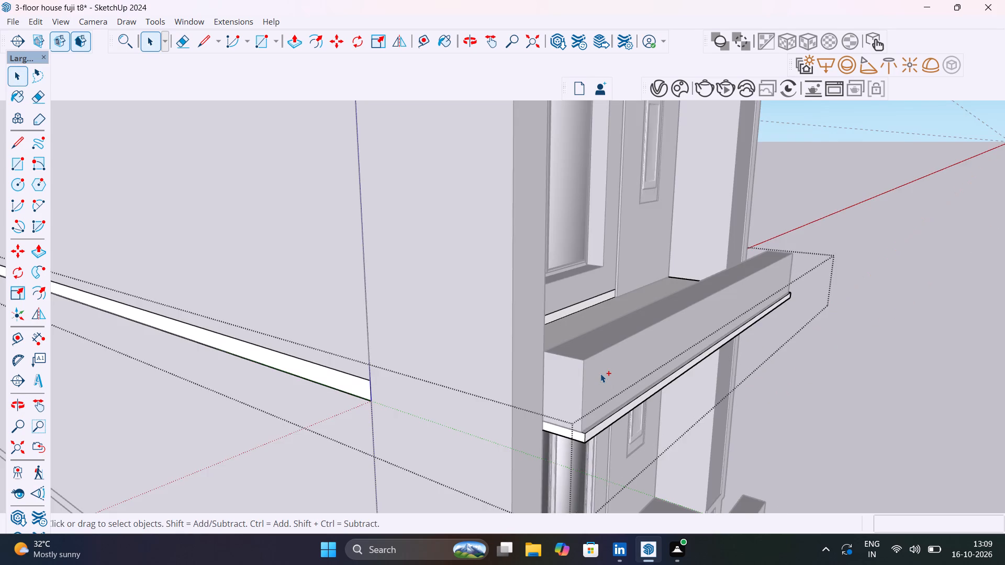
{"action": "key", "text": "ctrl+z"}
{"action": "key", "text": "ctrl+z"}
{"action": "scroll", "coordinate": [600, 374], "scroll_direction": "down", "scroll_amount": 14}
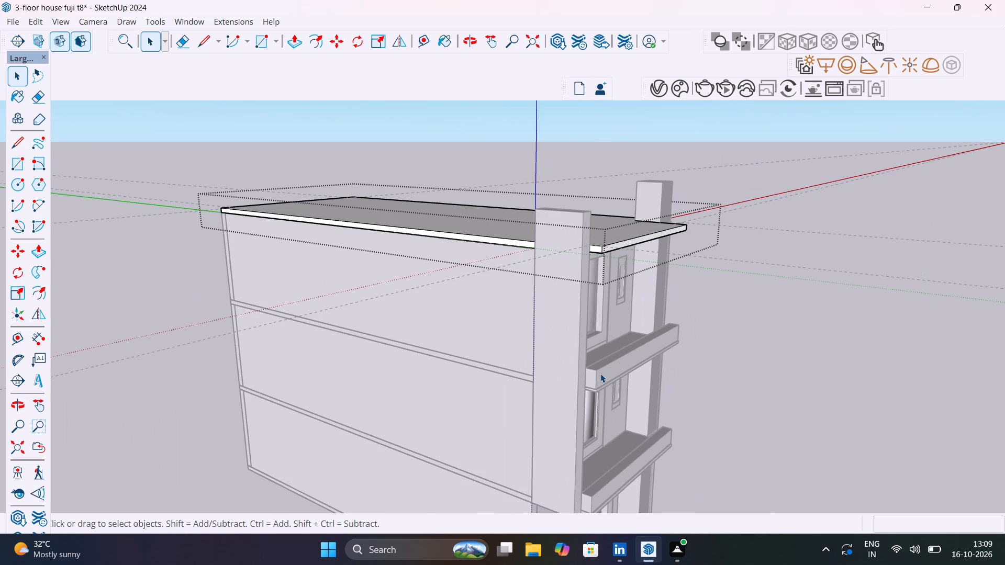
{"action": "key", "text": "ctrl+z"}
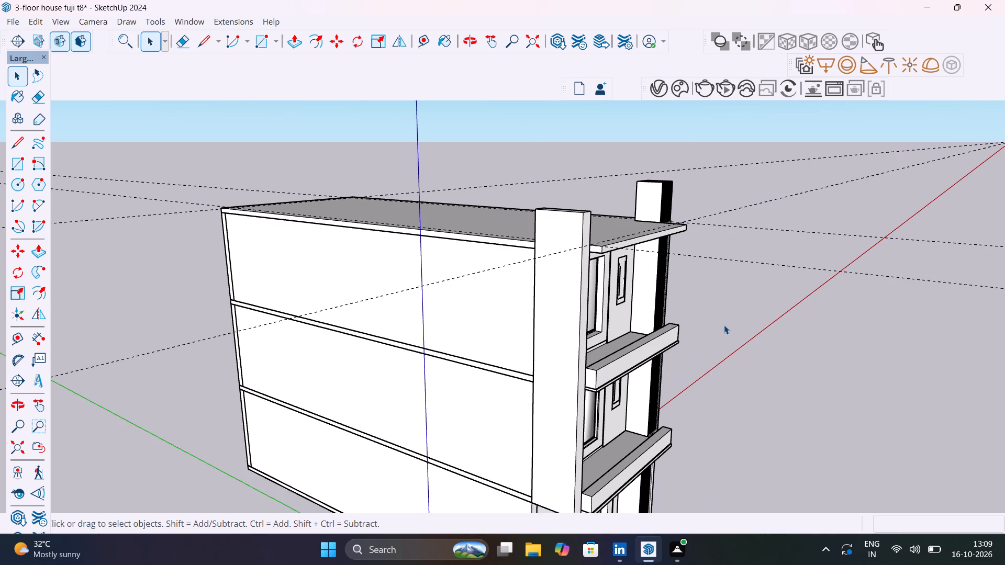
Examine the roof slab's front overhang and the complete front facade from above and straight on.
{"action": "left_click", "coordinate": [725, 318]}
{"action": "middle_click_drag", "start_coordinate": [675, 274], "coordinate": [596, 393]}
{"action": "scroll", "coordinate": [564, 391], "scroll_direction": "up", "scroll_amount": 14}
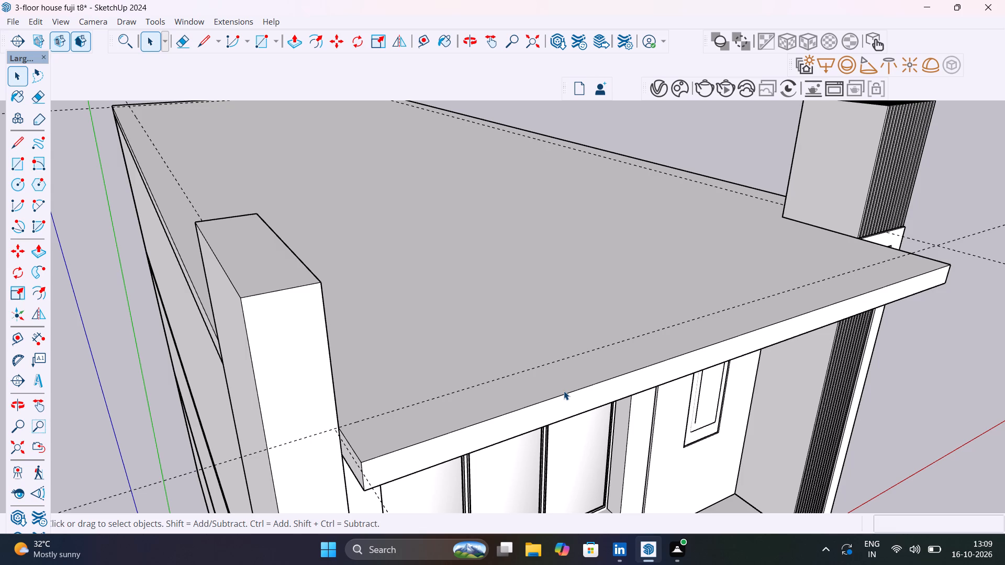
{"action": "scroll", "coordinate": [564, 391], "scroll_direction": "down", "scroll_amount": 6}
{"action": "middle_click_drag", "start_coordinate": [564, 390], "coordinate": [442, 284]}
{"action": "scroll", "coordinate": [567, 338], "scroll_direction": "down", "scroll_amount": 11}
{"action": "middle_click_drag", "start_coordinate": [601, 357], "coordinate": [534, 347]}
{"action": "middle_click_drag", "start_coordinate": [630, 366], "coordinate": [689, 286], "text": "shift"}
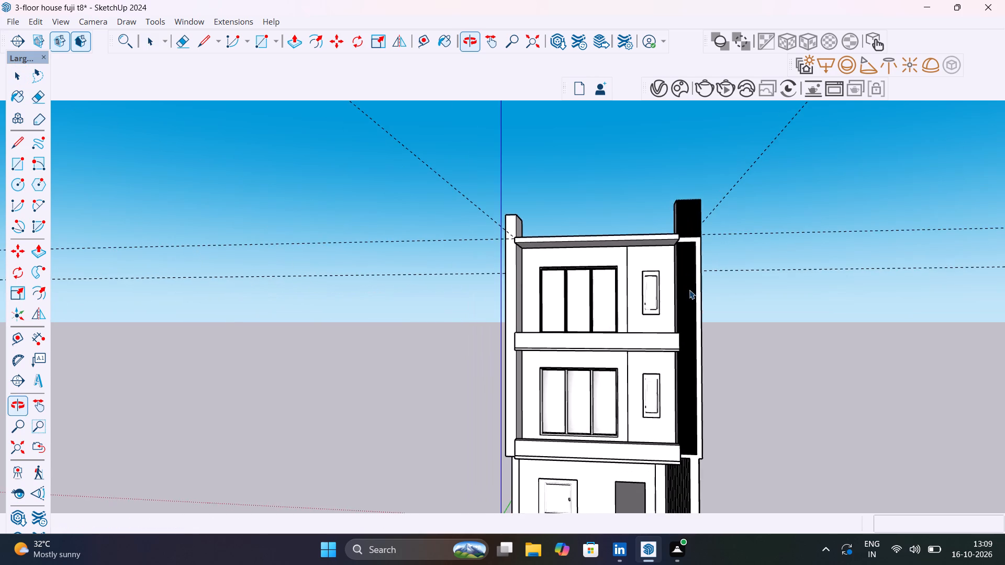
{"action": "scroll", "coordinate": [690, 298], "scroll_direction": "down", "scroll_amount": 2}
{"action": "middle_click_drag", "start_coordinate": [705, 341], "coordinate": [690, 310]}
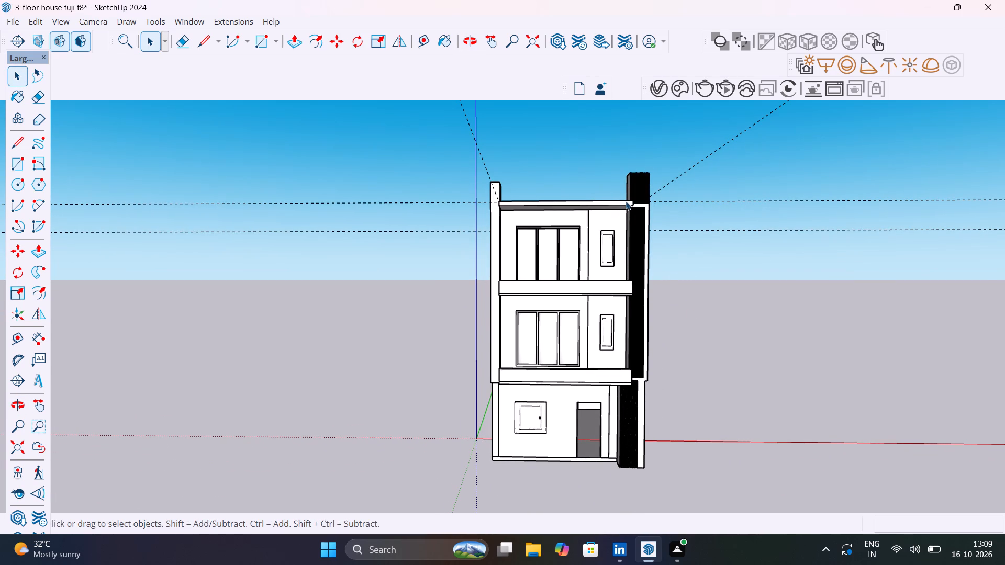
Place a guide line on top of the roof slab, 5 1/16" in from its front edge.
{"action": "scroll", "coordinate": [626, 201], "scroll_direction": "up", "scroll_amount": 6}
{"action": "middle_click_drag", "start_coordinate": [626, 248], "coordinate": [742, 315]}
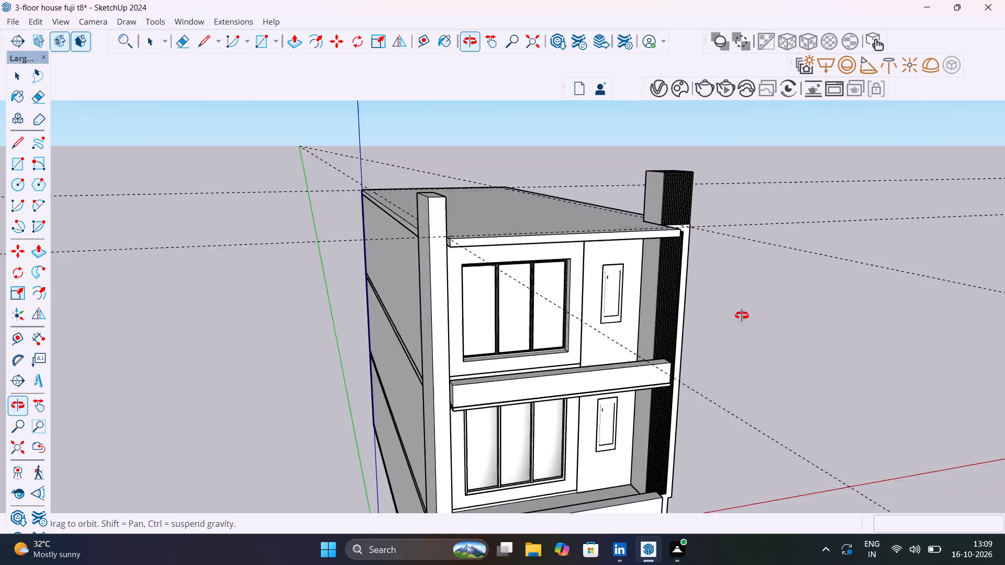
{"action": "middle_click_drag", "start_coordinate": [742, 315], "coordinate": [817, 384]}
{"action": "scroll", "coordinate": [599, 265], "scroll_direction": "up", "scroll_amount": 12}
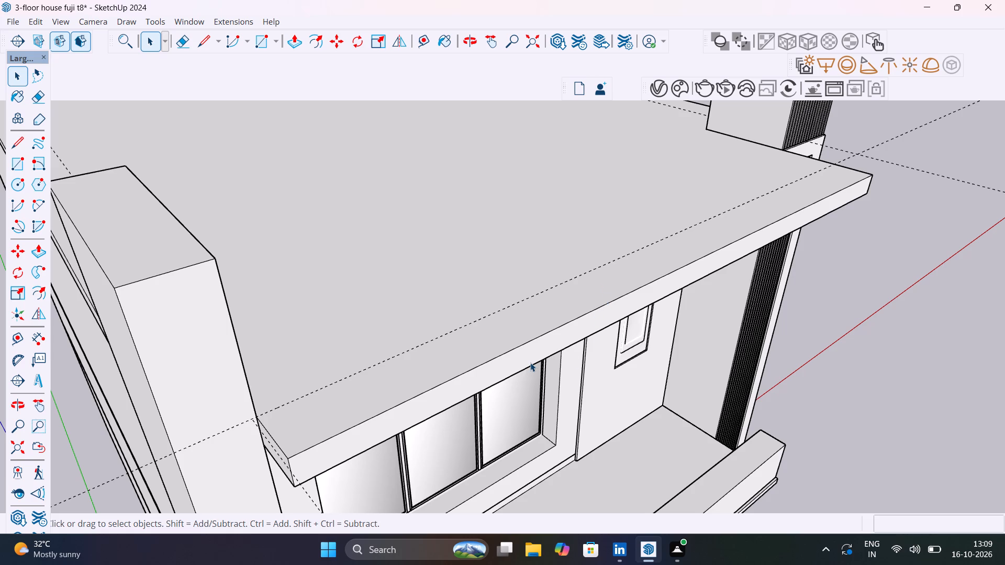
{"action": "middle_click_drag", "start_coordinate": [529, 361], "coordinate": [528, 401]}
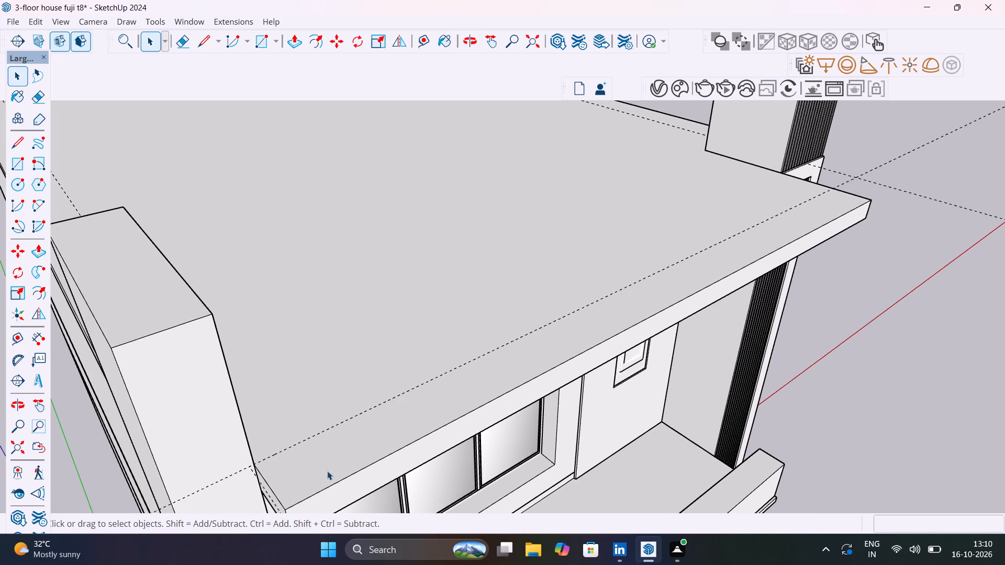
{"action": "key", "text": "t"}
{"action": "left_click", "coordinate": [356, 472]}
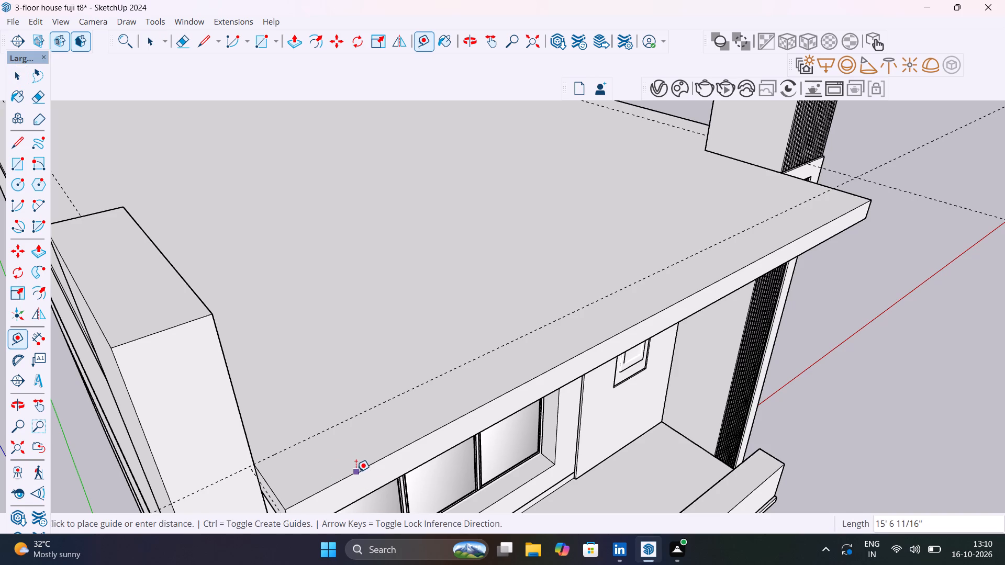
{"action": "left_click", "coordinate": [342, 455]}
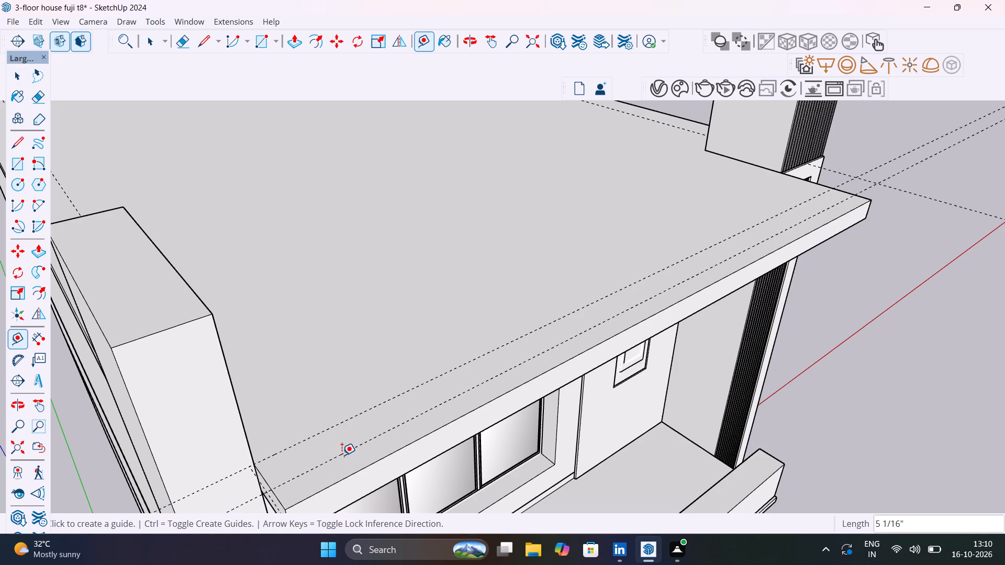
Draw a 15' 6 11/16" by 5 1/16" rectangle along the roof slab's front edge, between the edge and the guide.
{"action": "key", "text": "r"}
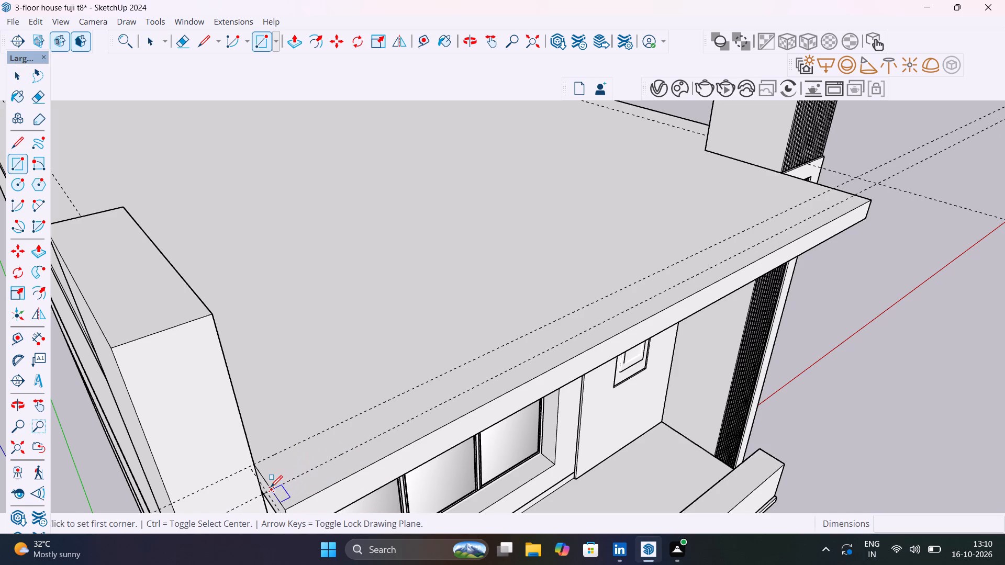
{"action": "left_click", "coordinate": [271, 487]}
{"action": "scroll", "coordinate": [478, 402], "scroll_direction": "down", "scroll_amount": 3}
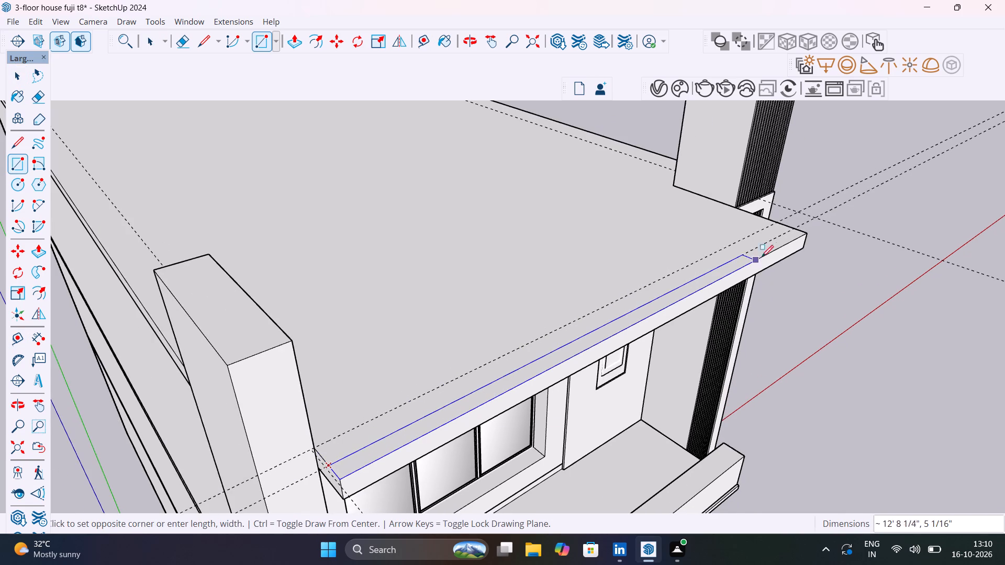
{"action": "left_click", "coordinate": [801, 236]}
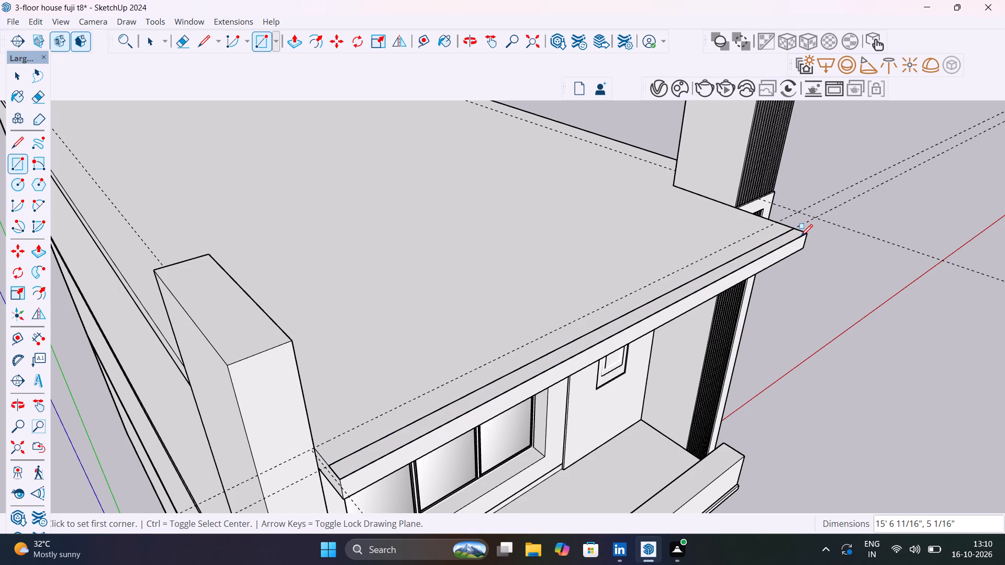
Push/Pull the front strip of the roof slab up 2 3/4" to form a raised curb.
{"action": "key", "text": "space"}
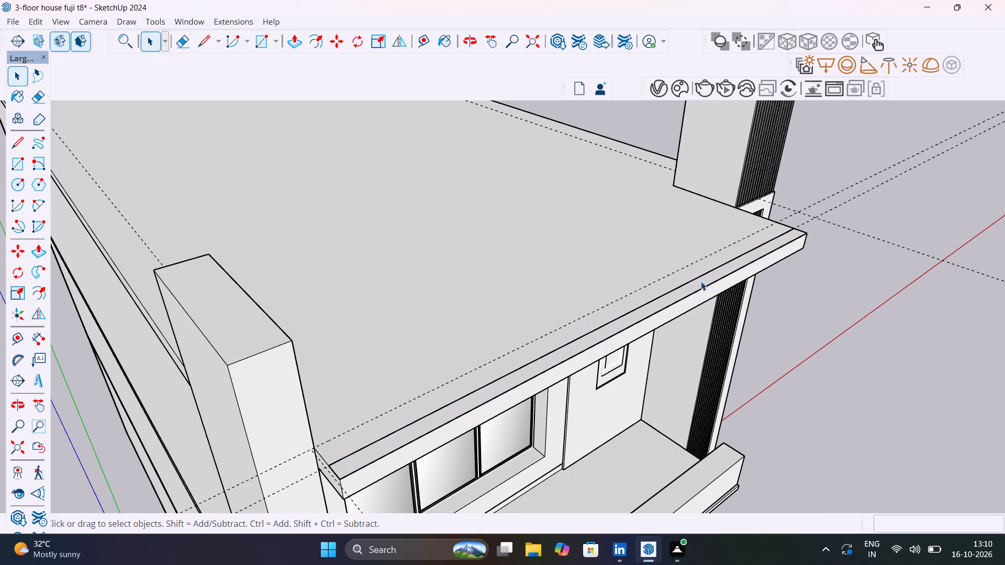
{"action": "left_click", "coordinate": [701, 281]}
{"action": "key", "text": "p"}
{"action": "left_click", "coordinate": [701, 281]}
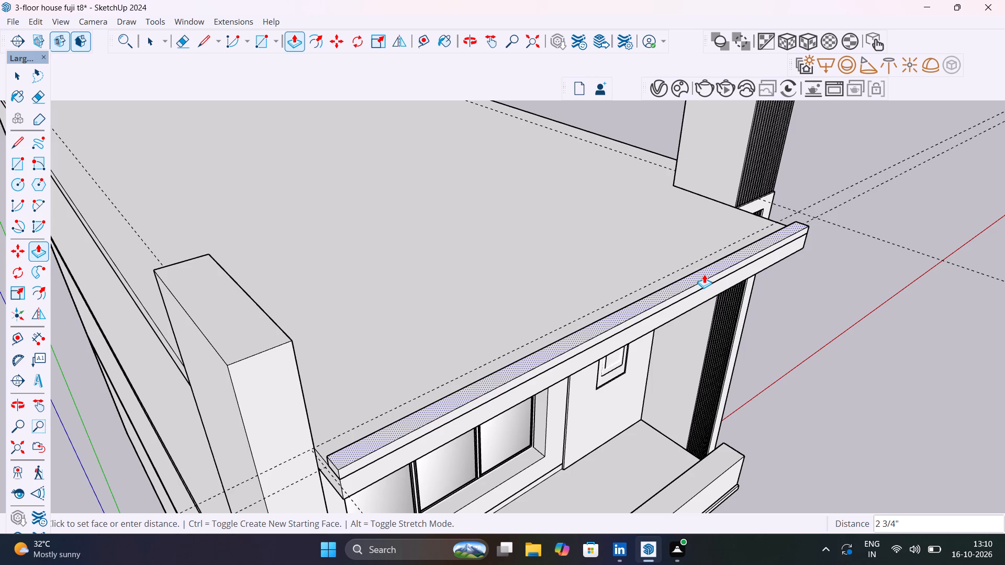
{"action": "left_click", "coordinate": [704, 274]}
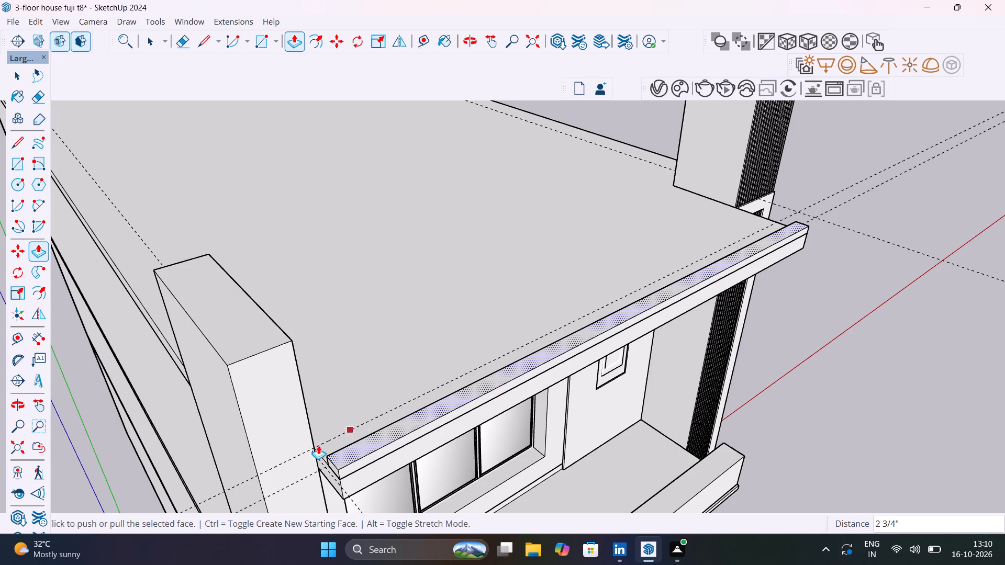
{"action": "key", "text": "space"}
Place a guide line on the roof slab about 2 1/8" in from its side edge, next to the plain front column.
{"action": "scroll", "coordinate": [318, 446], "scroll_direction": "up", "scroll_amount": 4}
{"action": "middle_click_drag", "start_coordinate": [339, 445], "coordinate": [477, 359], "text": "shift"}
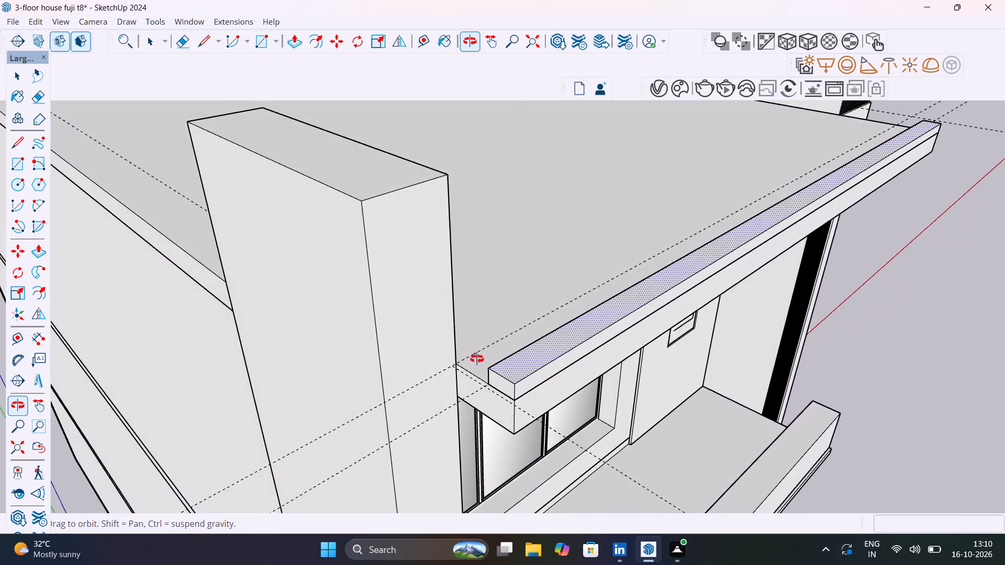
{"action": "middle_click_drag", "start_coordinate": [477, 359], "coordinate": [276, 498], "text": "shift"}
{"action": "scroll", "coordinate": [336, 406], "scroll_direction": "up", "scroll_amount": 2}
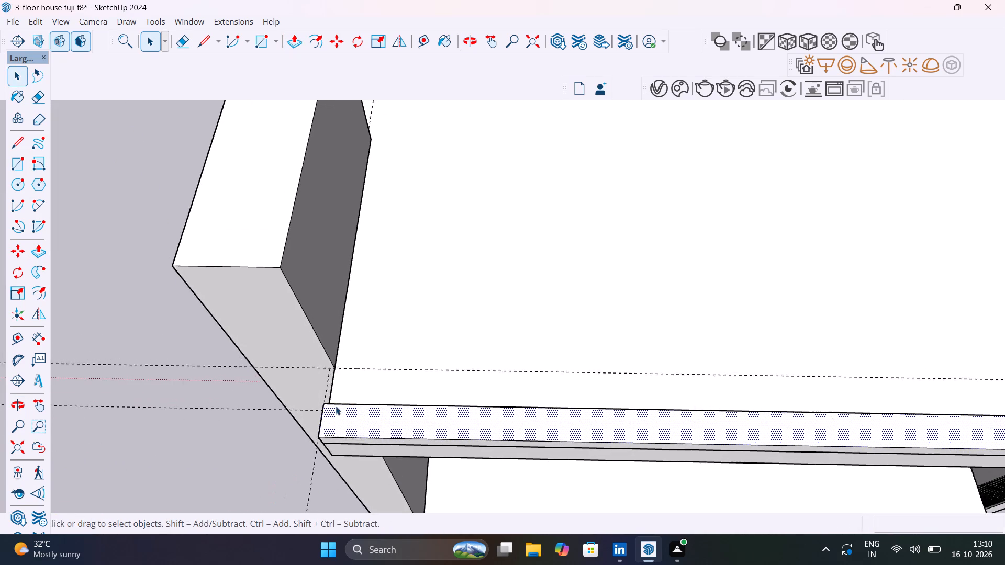
{"action": "scroll", "coordinate": [336, 406], "scroll_direction": "up", "scroll_amount": 7}
{"action": "key", "text": "t"}
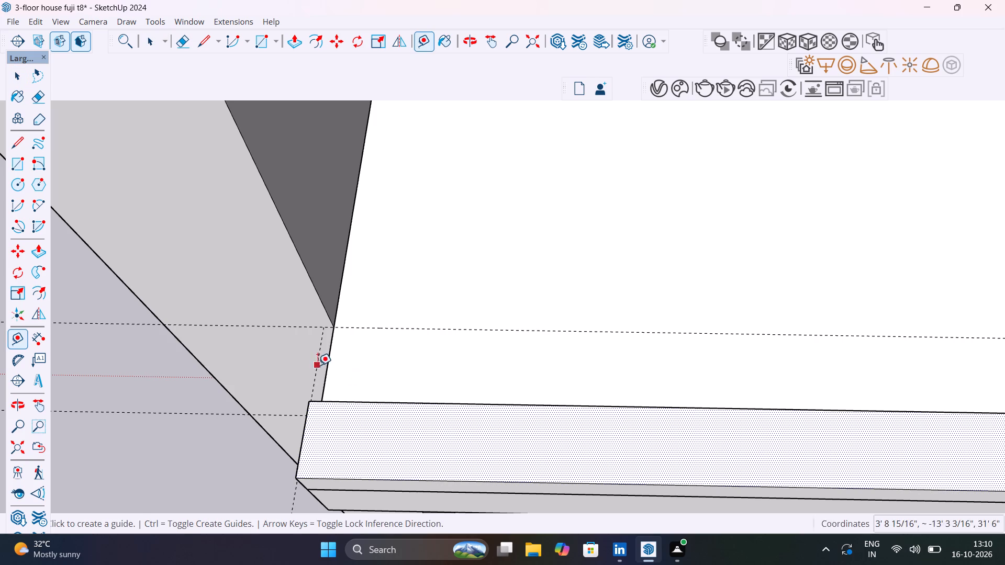
{"action": "left_click", "coordinate": [327, 365]}
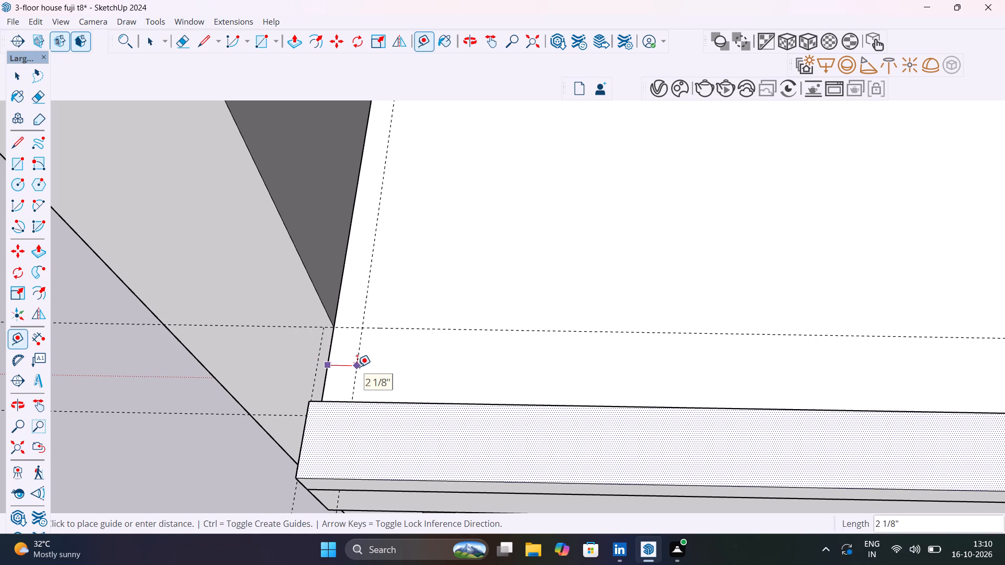
{"action": "left_click", "coordinate": [357, 367]}
Copy the vertical edge at the curb's inner end 2 3/16" along the curb to meet the side guide.
{"action": "middle_click_drag", "start_coordinate": [384, 360], "coordinate": [729, 381]}
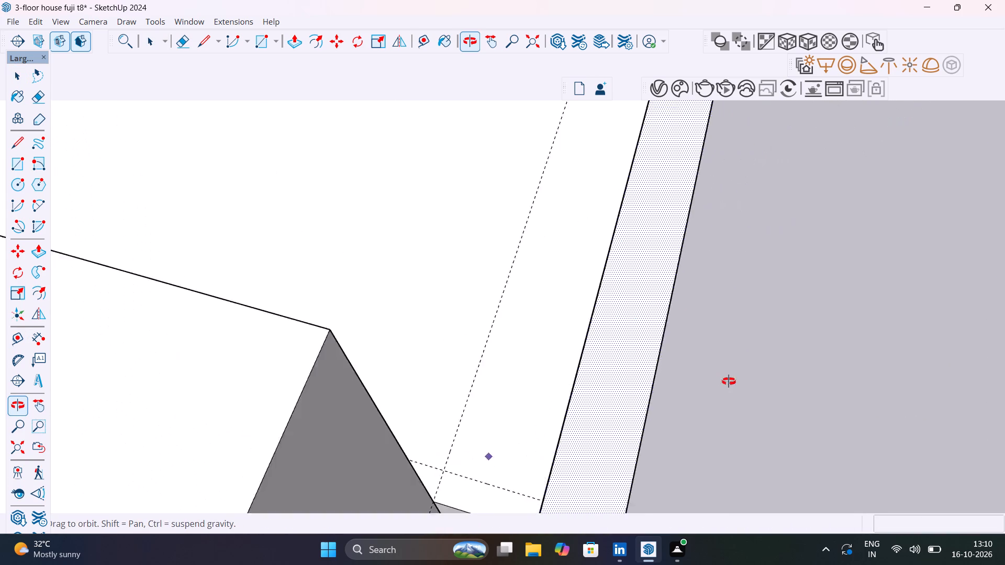
{"action": "middle_click_drag", "start_coordinate": [729, 381], "coordinate": [1004, 401]}
{"action": "scroll", "coordinate": [1004, 403], "scroll_direction": "up", "scroll_amount": 1}
{"action": "middle_click_drag", "start_coordinate": [635, 357], "coordinate": [870, 269]}
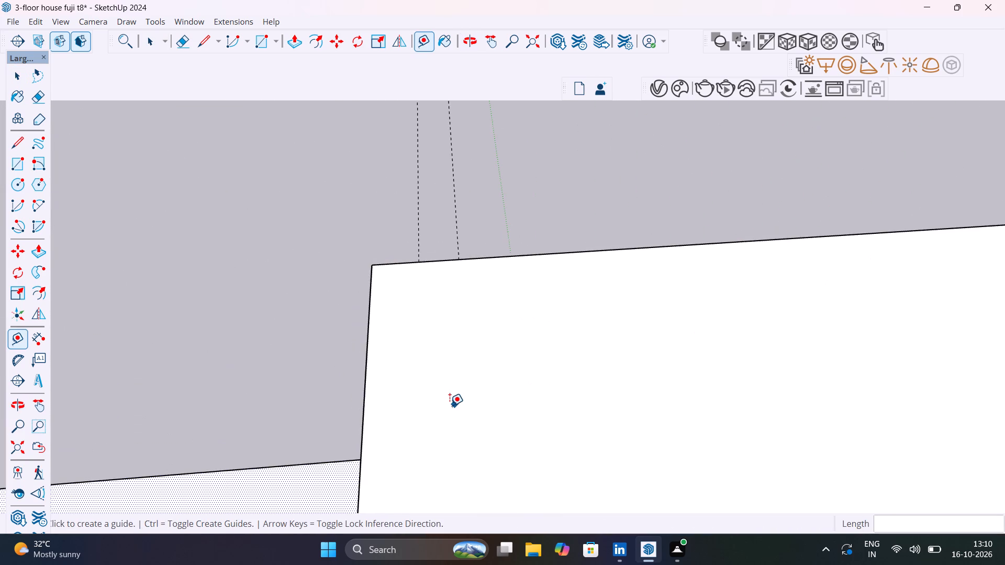
{"action": "scroll", "coordinate": [450, 405], "scroll_direction": "down", "scroll_amount": 14}
{"action": "middle_click_drag", "start_coordinate": [416, 434], "coordinate": [540, 317]}
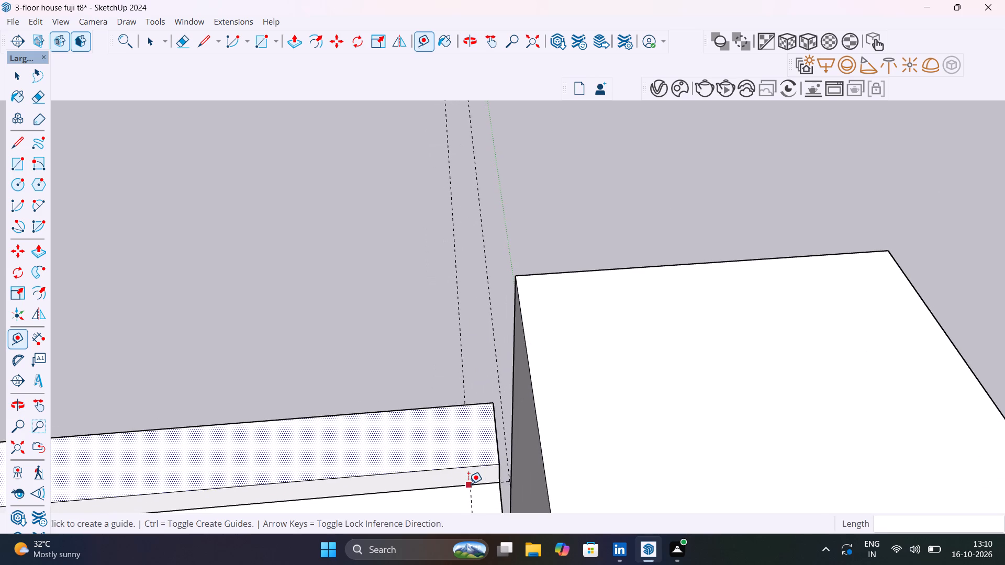
{"action": "scroll", "coordinate": [468, 484], "scroll_direction": "up", "scroll_amount": 5}
{"action": "middle_click_drag", "start_coordinate": [468, 484], "coordinate": [499, 404], "text": "shift"}
{"action": "scroll", "coordinate": [499, 404], "scroll_direction": "up", "scroll_amount": 1}
{"action": "key", "text": "space"}
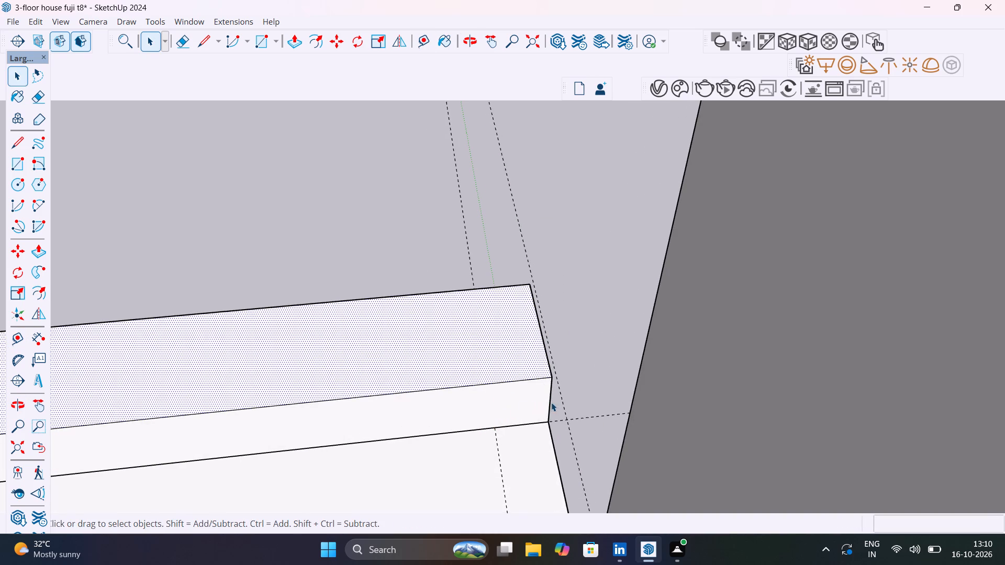
{"action": "left_click", "coordinate": [549, 403]}
{"action": "key", "text": "m"}
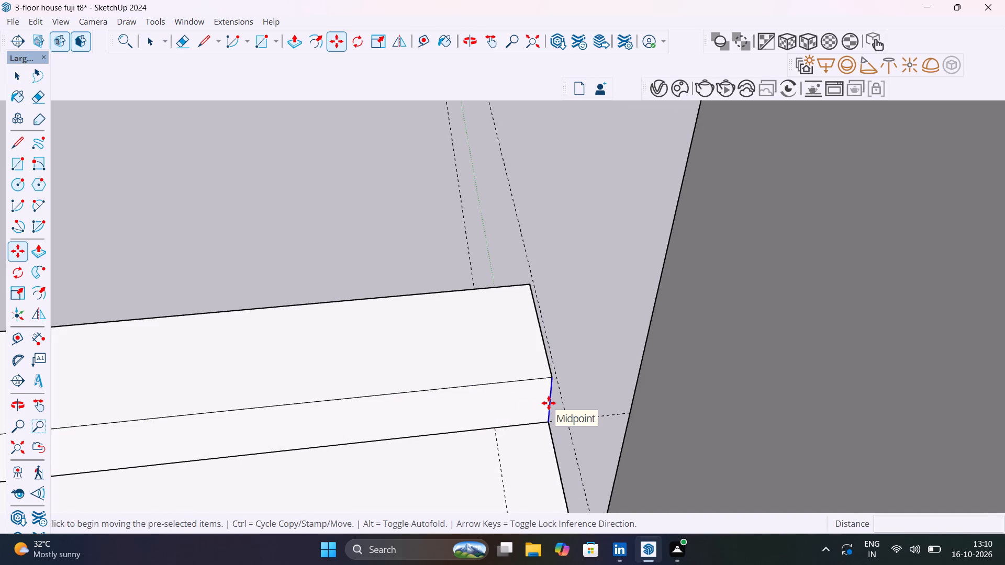
{"action": "left_click", "coordinate": [552, 381]}
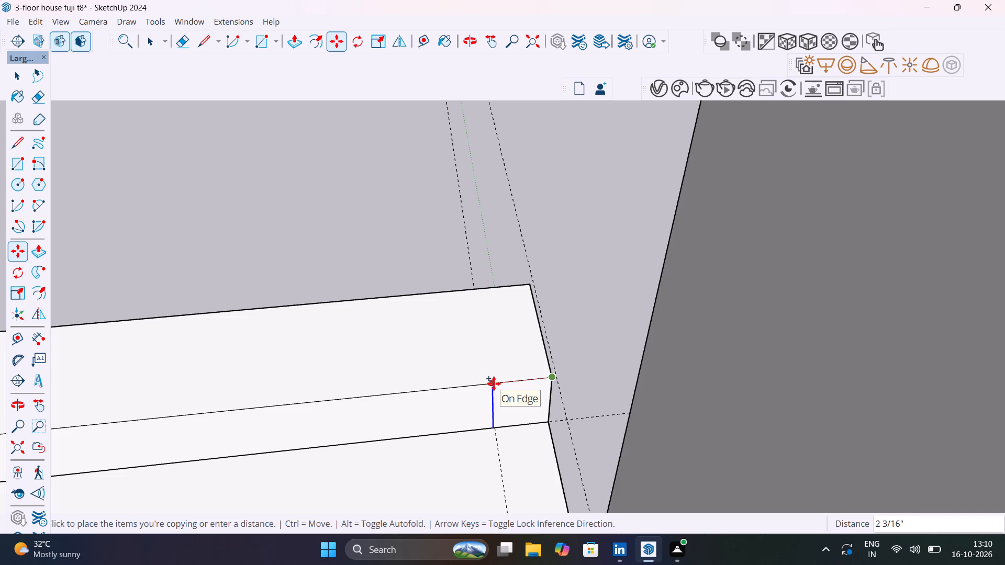
{"action": "left_click", "coordinate": [494, 383]}
{"action": "middle_click_drag", "start_coordinate": [509, 450], "coordinate": [573, 414]}
{"action": "key", "text": "space"}
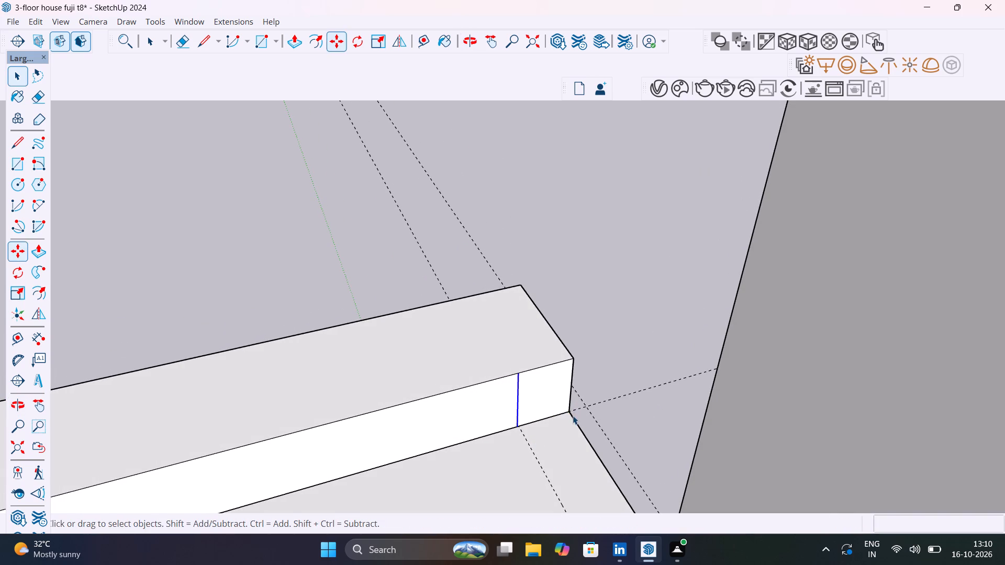
Push/Pull the narrow end face of the curb 6 13/16" back along the slab's side edge towards the plain column.
{"action": "left_click", "coordinate": [558, 394]}
{"action": "key", "text": "p"}
{"action": "left_click", "coordinate": [558, 394]}
{"action": "scroll", "coordinate": [583, 437], "scroll_direction": "down", "scroll_amount": 6}
{"action": "left_click", "coordinate": [562, 419]}
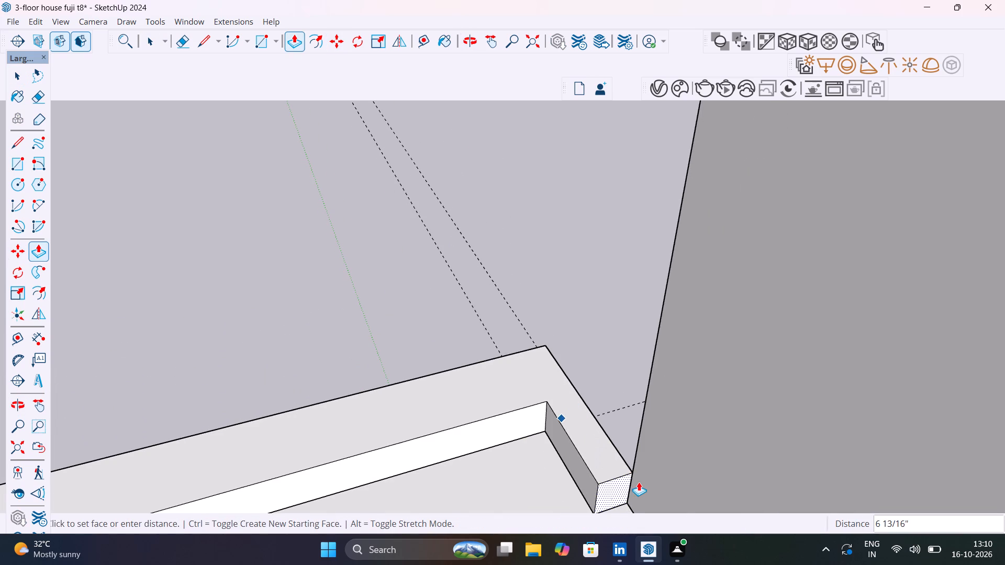
{"action": "left_click", "coordinate": [639, 482]}
{"action": "scroll", "coordinate": [571, 479], "scroll_direction": "down", "scroll_amount": 20}
{"action": "scroll", "coordinate": [571, 479], "scroll_direction": "down", "scroll_amount": 1}
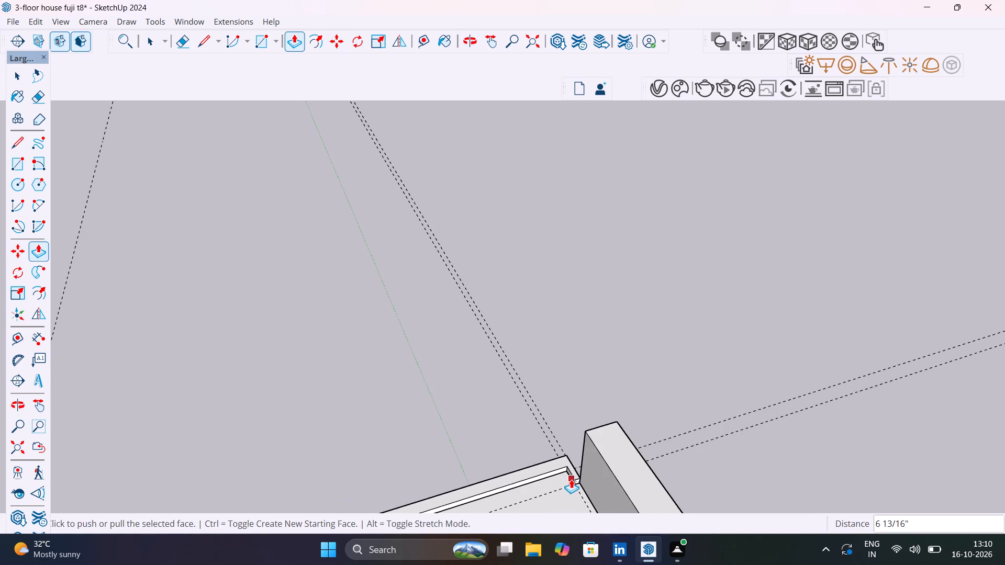
{"action": "key", "text": "space"}
{"action": "left_click", "coordinate": [475, 420]}
At the slatted-column end of the curb, place a guide line about 2 1/2" in from the roof slab's side edge.
{"action": "middle_click_drag", "start_coordinate": [460, 457], "coordinate": [773, 352]}
{"action": "scroll", "coordinate": [543, 466], "scroll_direction": "down", "scroll_amount": 7}
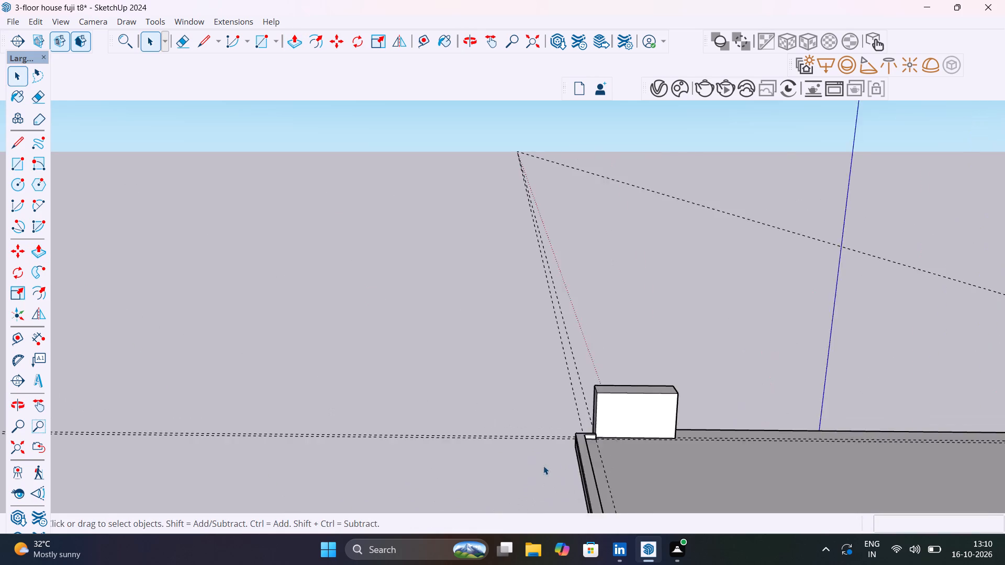
{"action": "middle_click_drag", "start_coordinate": [578, 487], "coordinate": [654, 421], "text": "shift"}
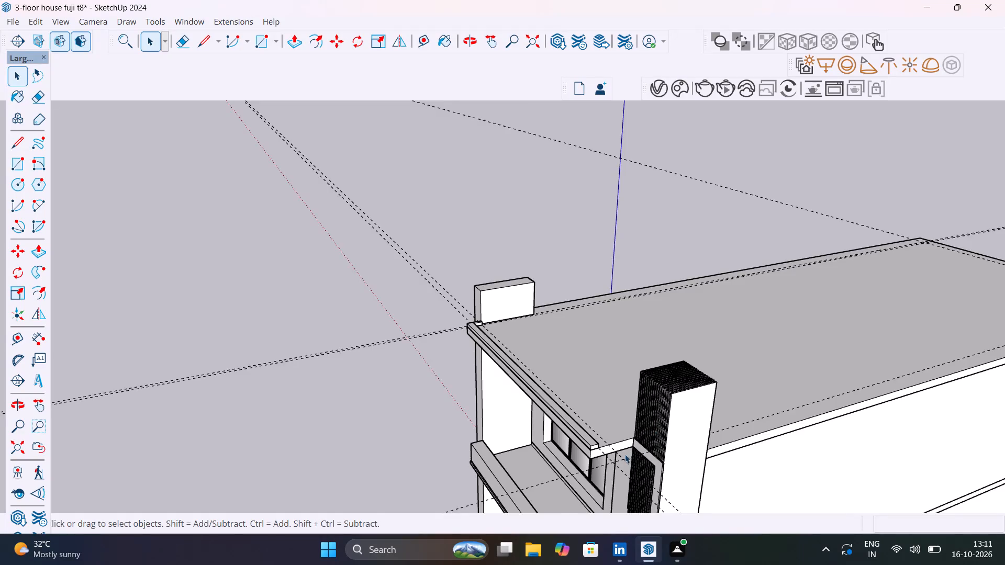
{"action": "scroll", "coordinate": [626, 453], "scroll_direction": "up", "scroll_amount": 11}
{"action": "middle_click_drag", "start_coordinate": [630, 457], "coordinate": [757, 486]}
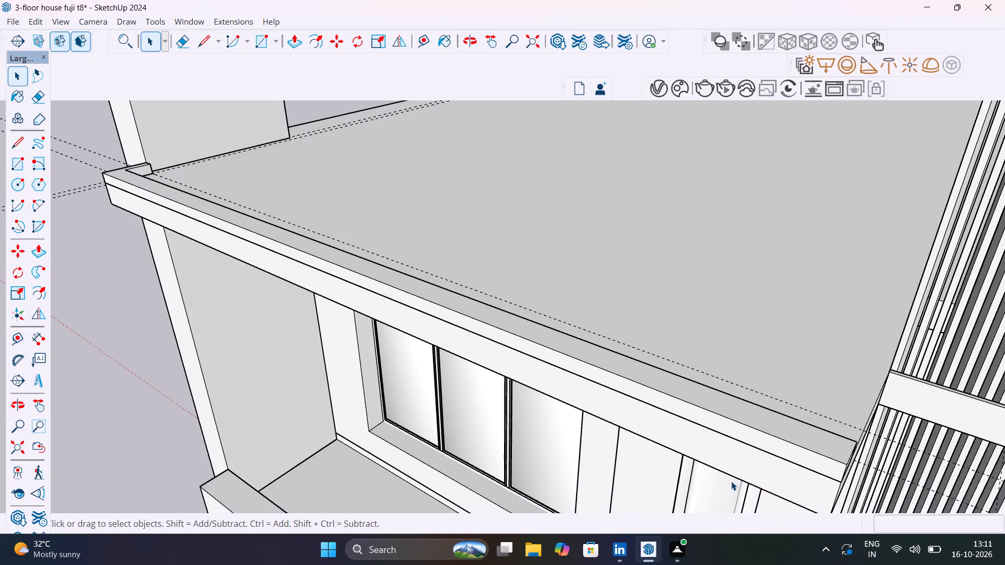
{"action": "middle_click_drag", "start_coordinate": [817, 449], "coordinate": [643, 416]}
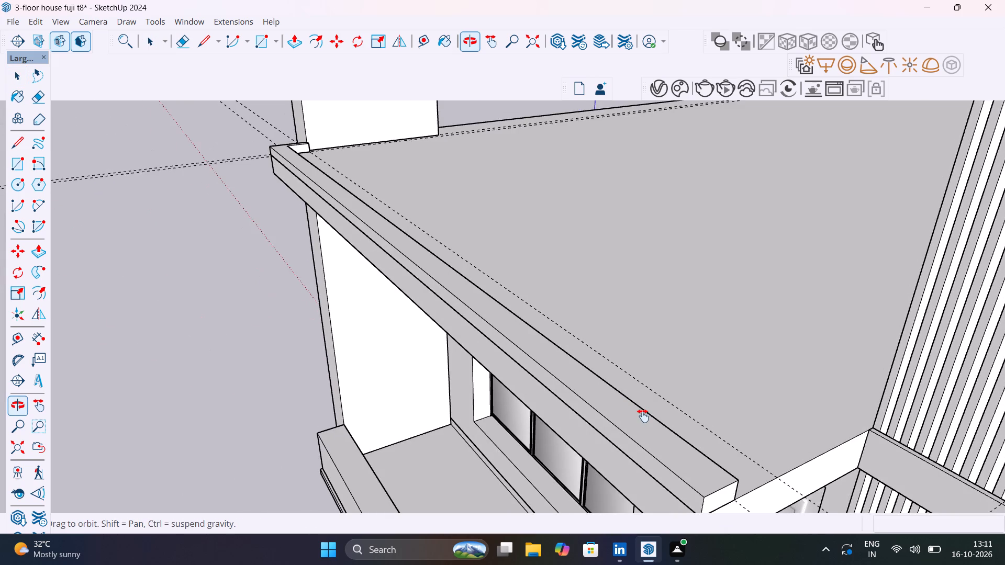
{"action": "middle_click_drag", "start_coordinate": [643, 416], "coordinate": [552, 445]}
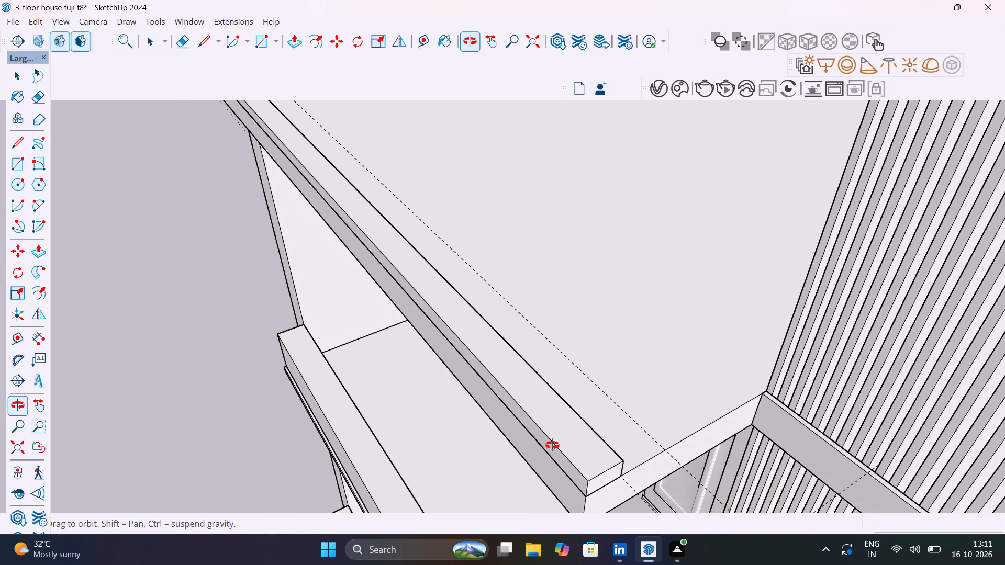
{"action": "middle_click_drag", "start_coordinate": [552, 445], "coordinate": [401, 370]}
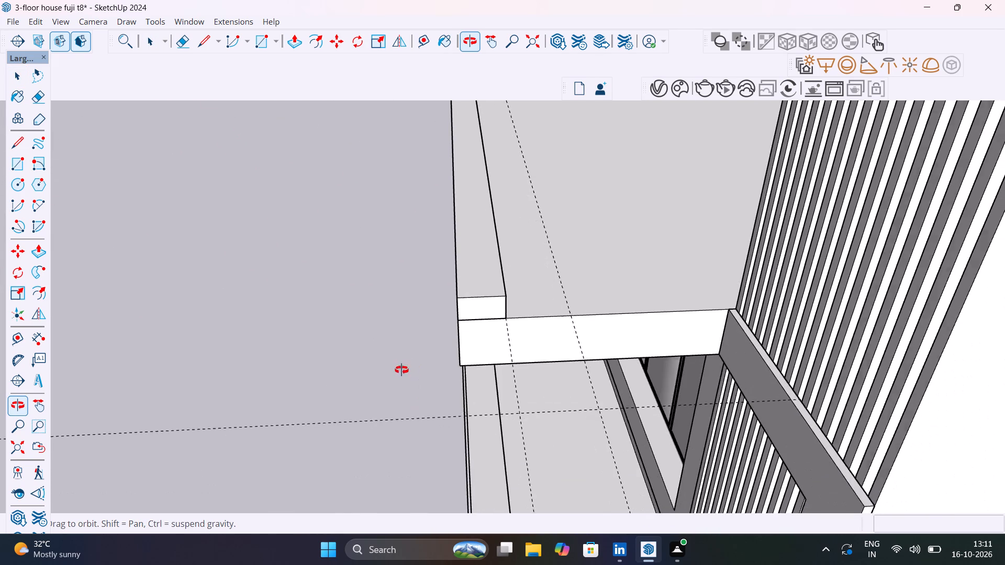
{"action": "middle_click_drag", "start_coordinate": [401, 370], "coordinate": [315, 412]}
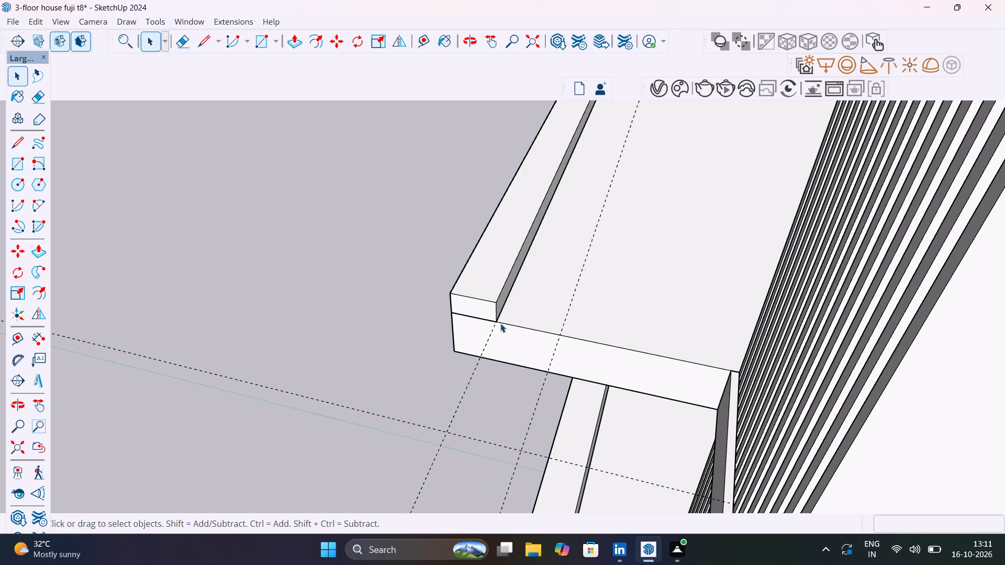
{"action": "key", "text": "t"}
{"action": "left_click", "coordinate": [515, 325]}
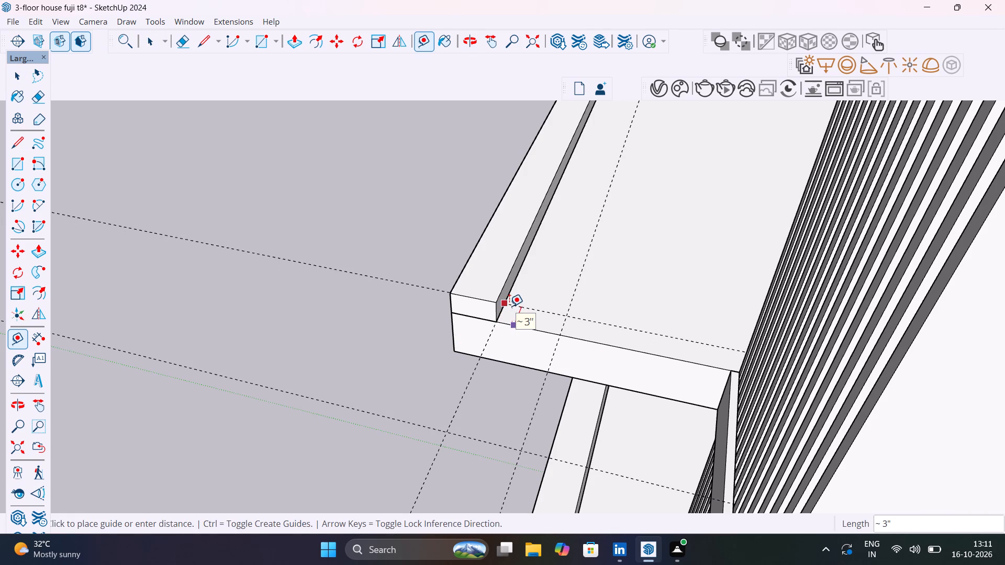
{"action": "scroll", "coordinate": [509, 306], "scroll_direction": "up", "scroll_amount": 8}
{"action": "middle_click_drag", "start_coordinate": [493, 301], "coordinate": [376, 296]}
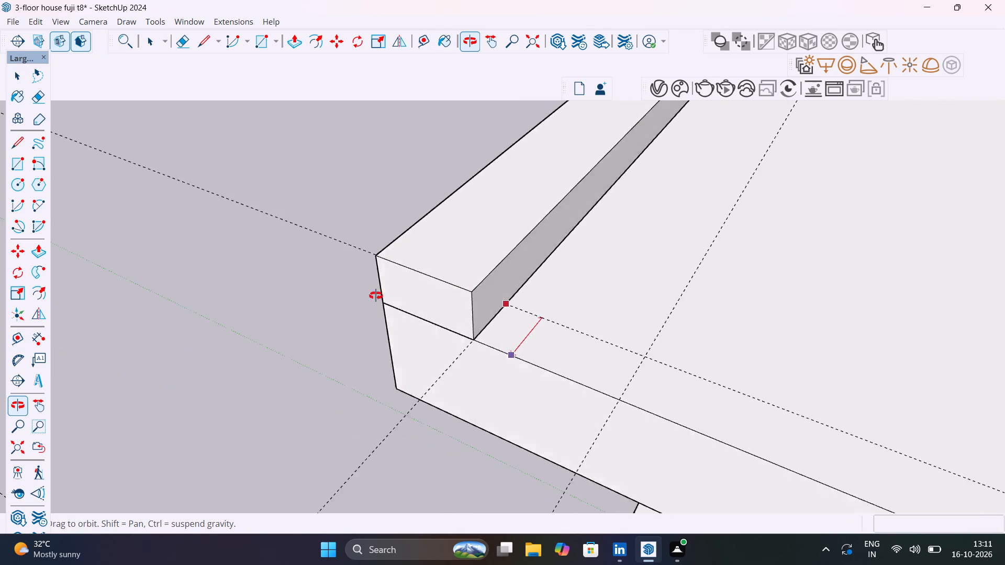
{"action": "middle_click_drag", "start_coordinate": [376, 296], "coordinate": [250, 303]}
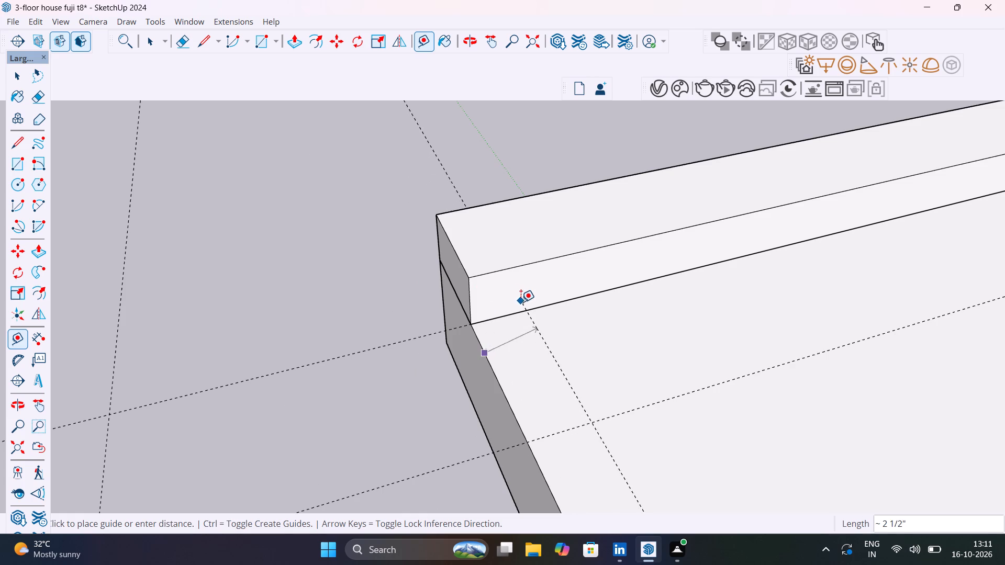
{"action": "left_click", "coordinate": [522, 311]}
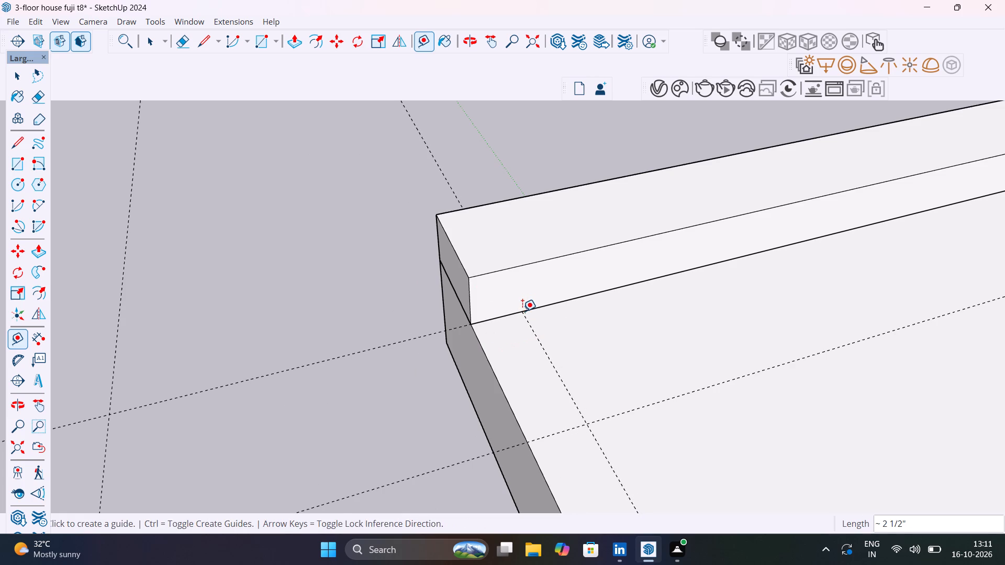
Copy the vertical edge at the curb's inner end 2 3/8" along the curb to meet the side guide near the slatted column.
{"action": "key", "text": "space"}
{"action": "left_click", "coordinate": [470, 304]}
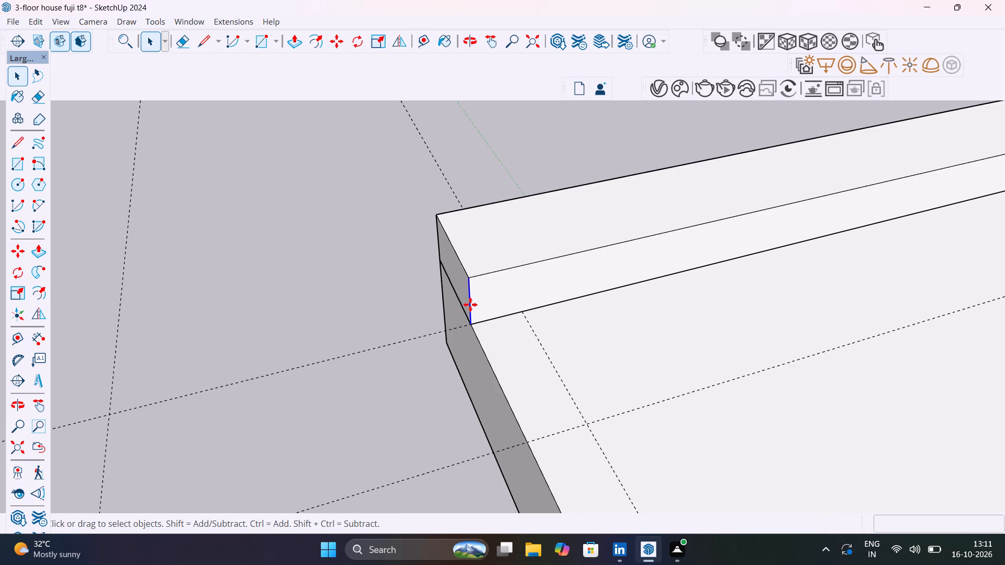
{"action": "key", "text": "m"}
{"action": "left_click", "coordinate": [470, 280]}
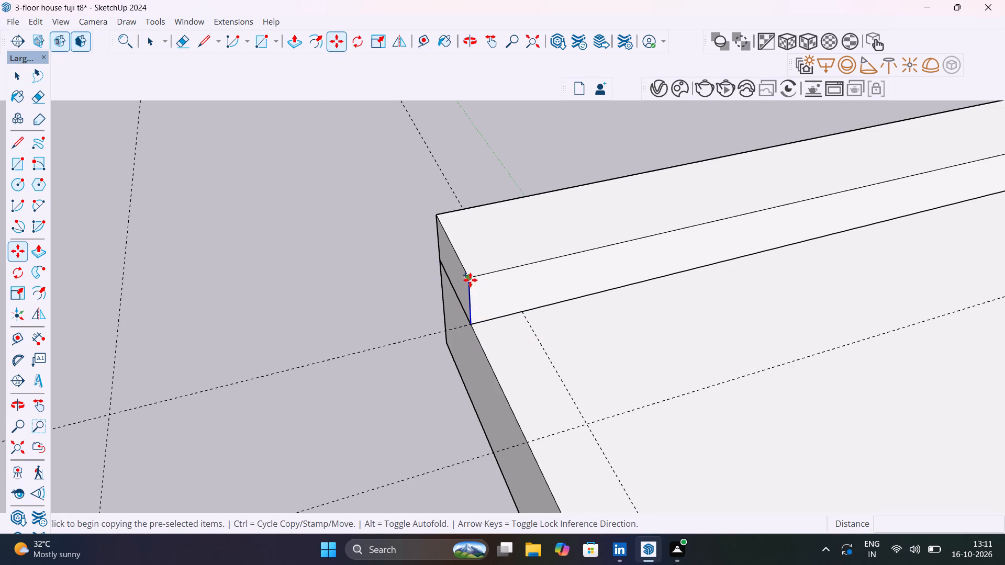
{"action": "left_click", "coordinate": [523, 272]}
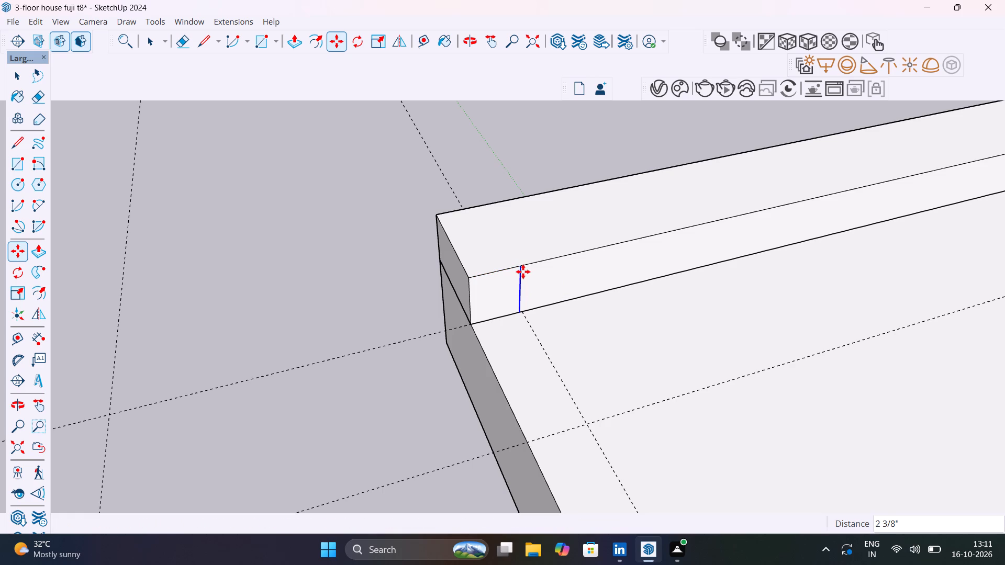
Push/Pull the narrow end face of the curb about 1' 9" back along the slab's side edge to meet the slatted column.
{"action": "key", "text": "space"}
{"action": "type", "text": "P"}
{"action": "left_click", "coordinate": [512, 289]}
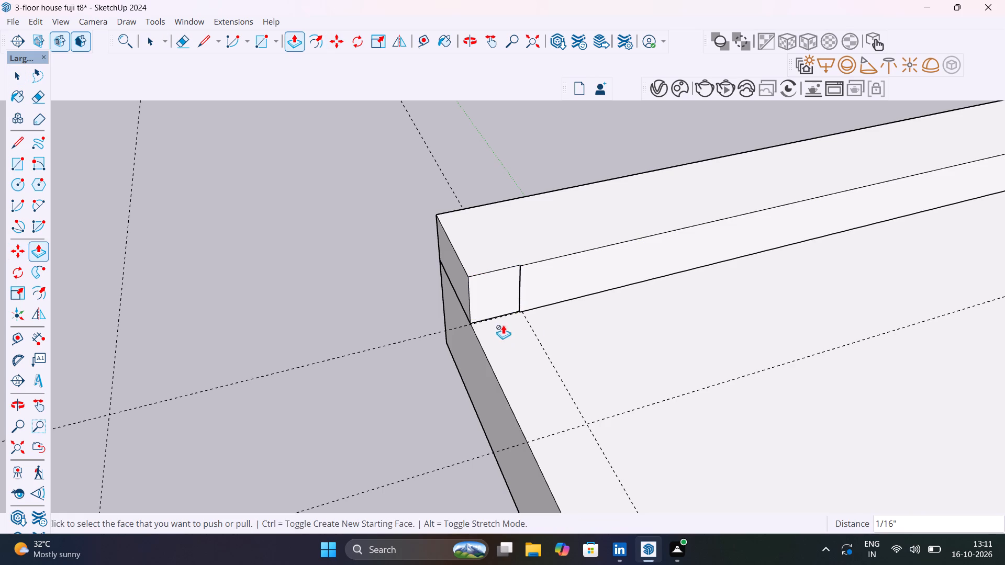
{"action": "key", "text": "ctrl+z"}
{"action": "left_click", "coordinate": [498, 295]}
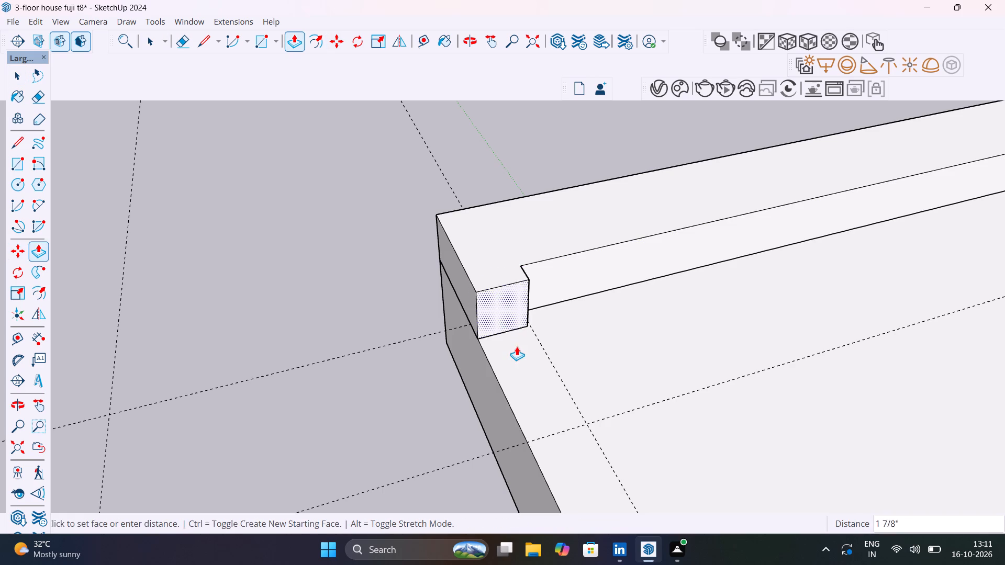
{"action": "scroll", "coordinate": [517, 346], "scroll_direction": "down", "scroll_amount": 11}
{"action": "middle_click_drag", "start_coordinate": [517, 346], "coordinate": [414, 336]}
{"action": "scroll", "coordinate": [471, 345], "scroll_direction": "down", "scroll_amount": 2}
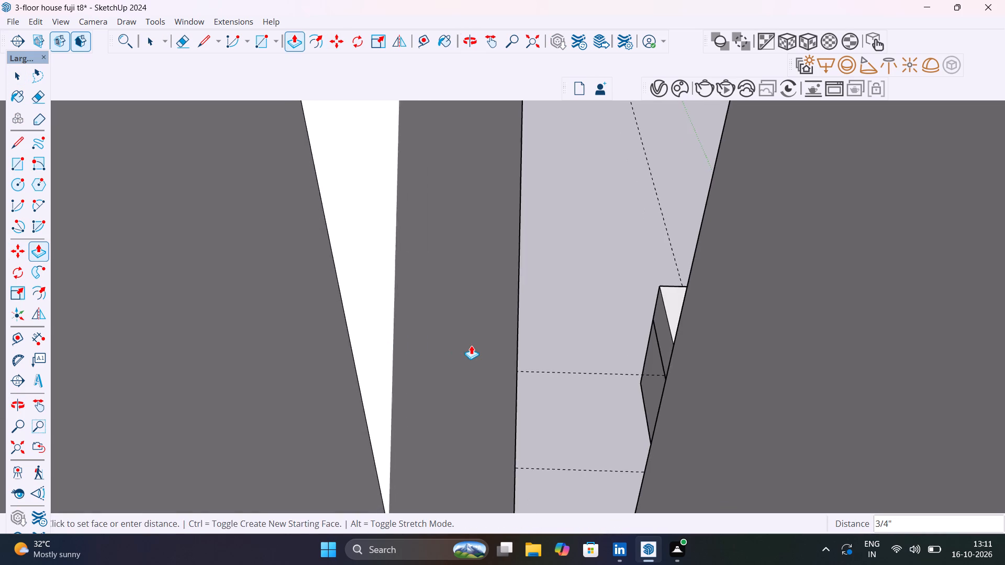
{"action": "scroll", "coordinate": [471, 345], "scroll_direction": "down", "scroll_amount": 16}
{"action": "left_click", "coordinate": [24, 446]}
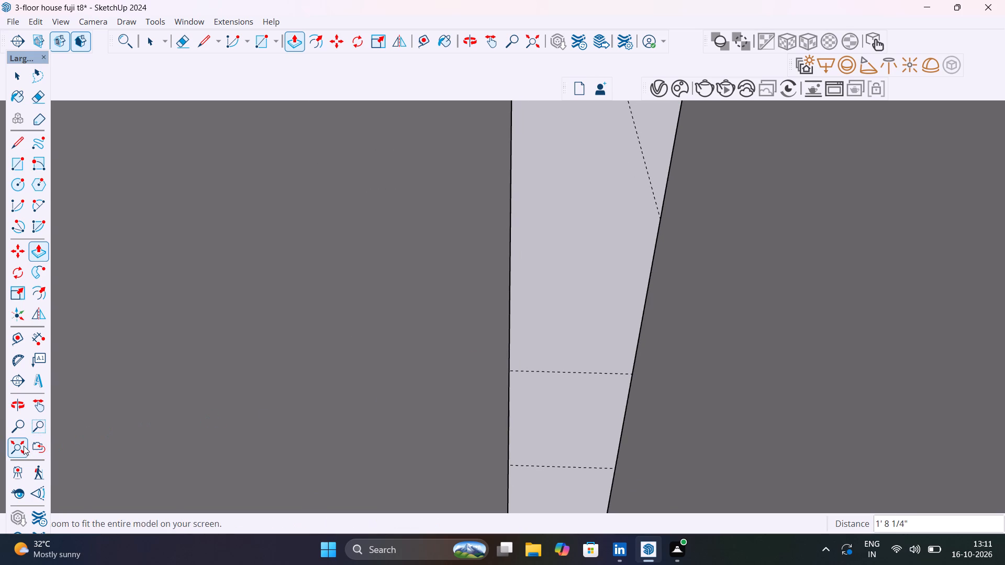
{"action": "middle_click_drag", "start_coordinate": [474, 229], "coordinate": [539, 473]}
{"action": "scroll", "coordinate": [537, 324], "scroll_direction": "up", "scroll_amount": 6}
{"action": "scroll", "coordinate": [537, 323], "scroll_direction": "down", "scroll_amount": 1}
{"action": "scroll", "coordinate": [537, 323], "scroll_direction": "up", "scroll_amount": 5}
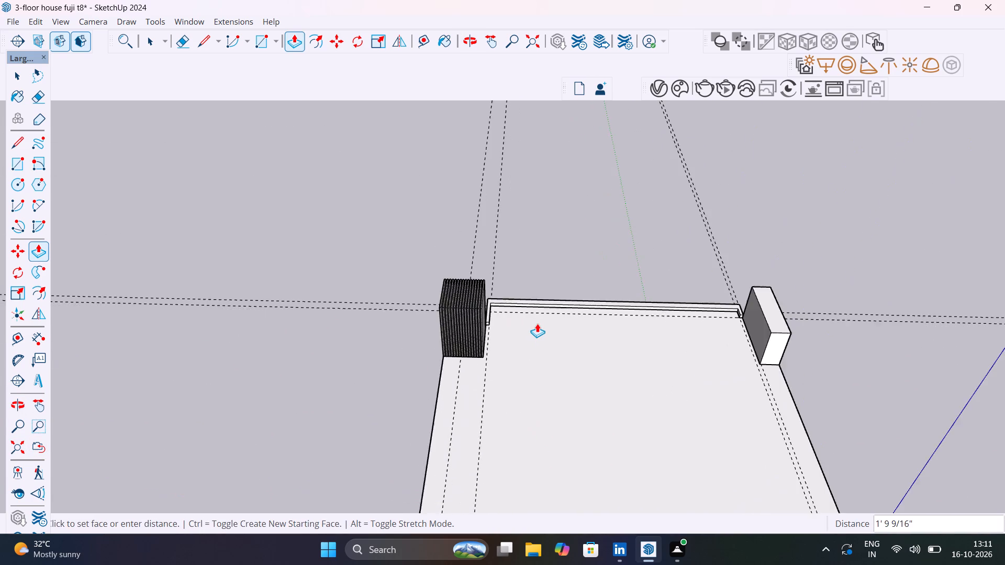
{"action": "scroll", "coordinate": [537, 323], "scroll_direction": "up", "scroll_amount": 9}
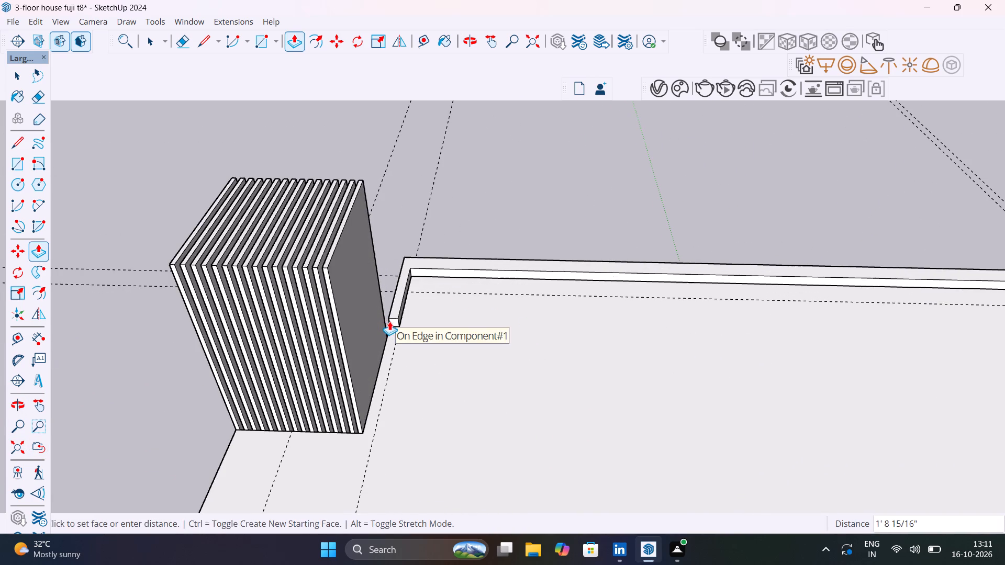
{"action": "left_click", "coordinate": [387, 325]}
{"action": "scroll", "coordinate": [421, 329], "scroll_direction": "down", "scroll_amount": 7}
{"action": "key", "text": "space"}
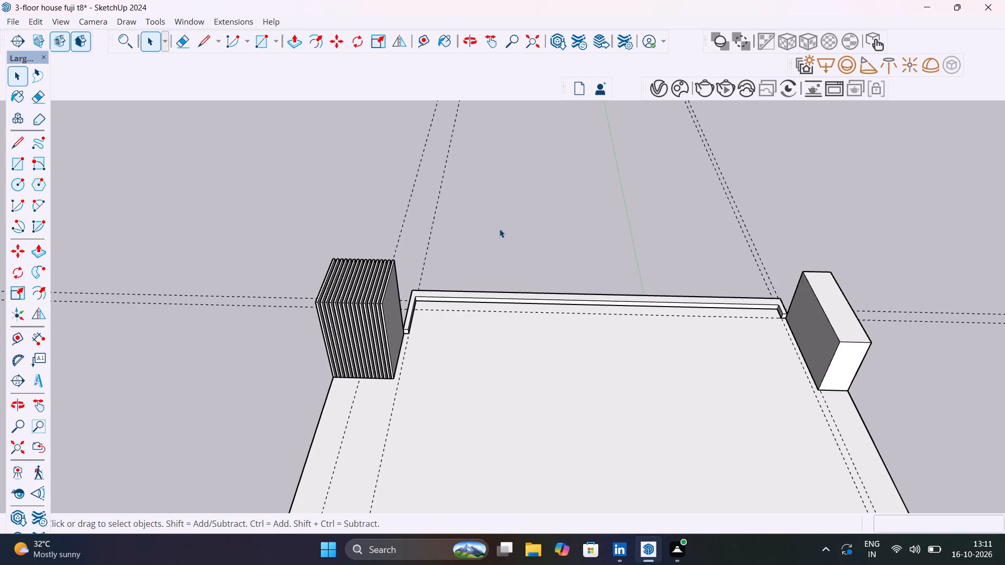
Examine the roof slab, its front curb and both front columns from several sides.
{"action": "left_click", "coordinate": [499, 229]}
{"action": "middle_click_drag", "start_coordinate": [496, 307], "coordinate": [840, 295]}
{"action": "middle_click_drag", "start_coordinate": [488, 325], "coordinate": [868, 320]}
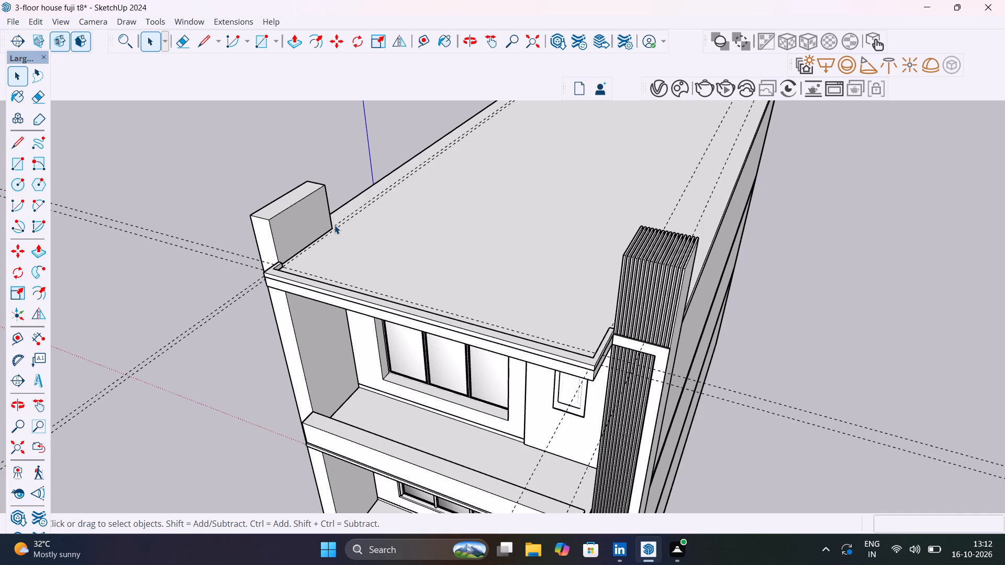
{"action": "middle_click_drag", "start_coordinate": [334, 224], "coordinate": [326, 307]}
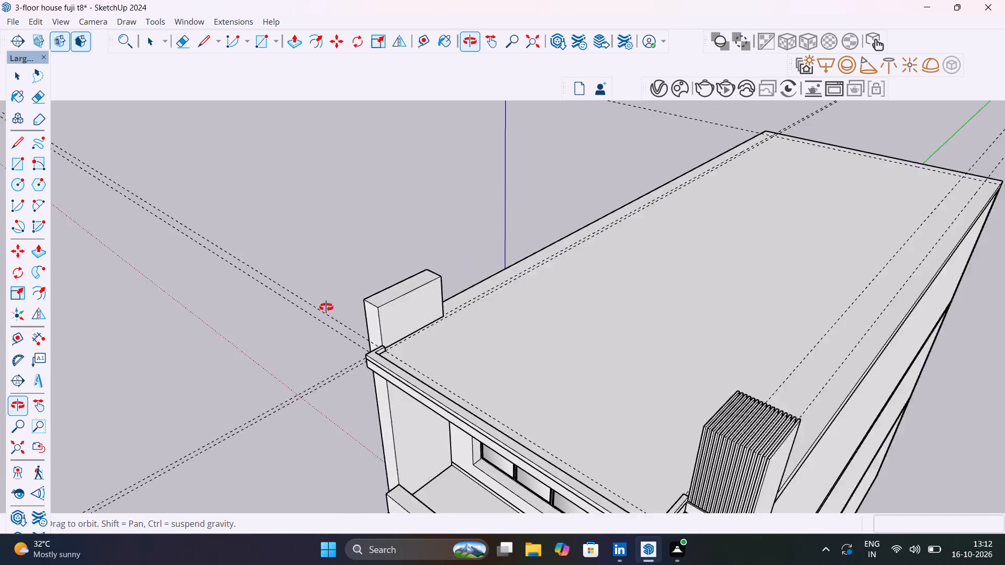
{"action": "middle_click_drag", "start_coordinate": [326, 307], "coordinate": [252, 306]}
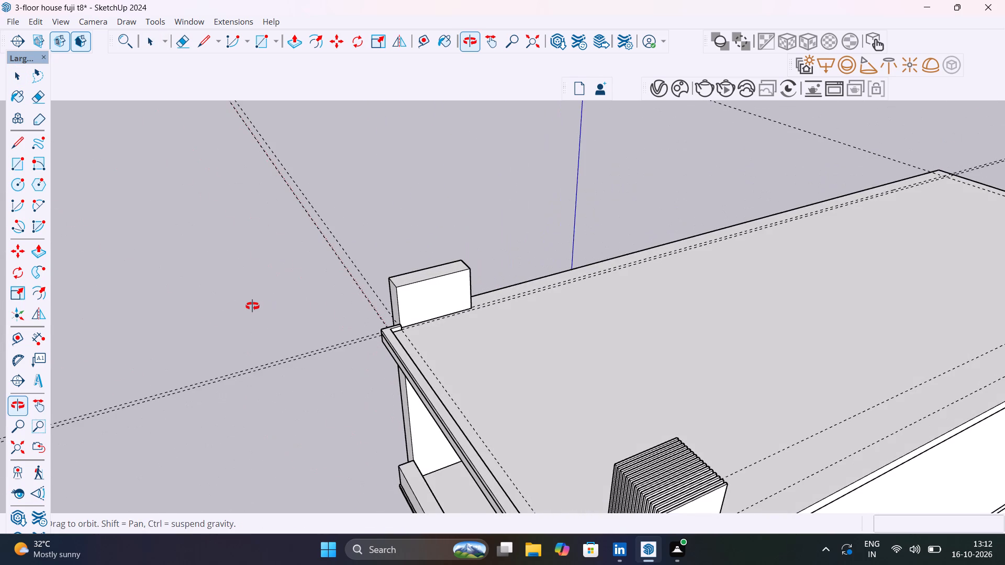
{"action": "middle_click_drag", "start_coordinate": [252, 306], "coordinate": [414, 284]}
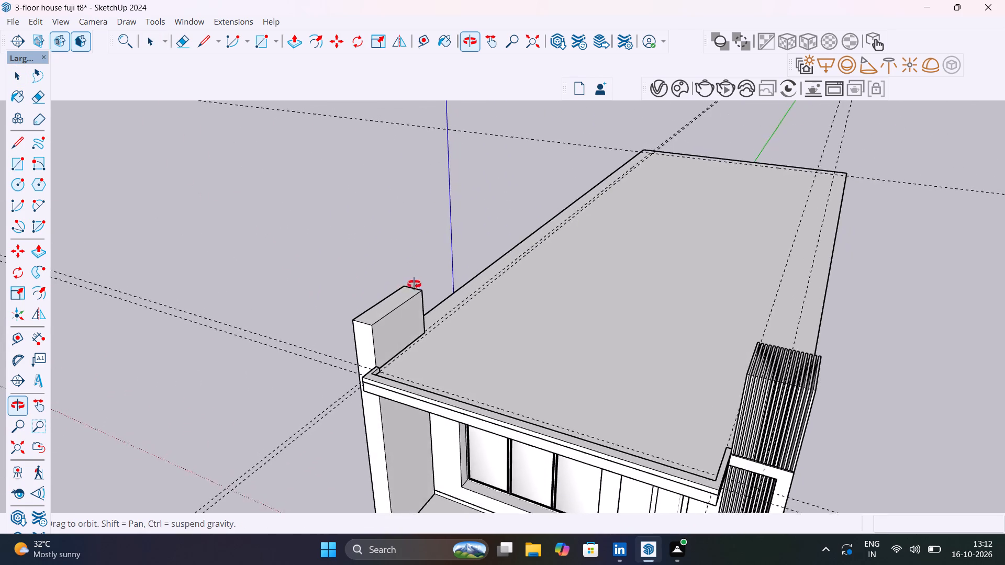
{"action": "middle_click_drag", "start_coordinate": [414, 284], "coordinate": [669, 311]}
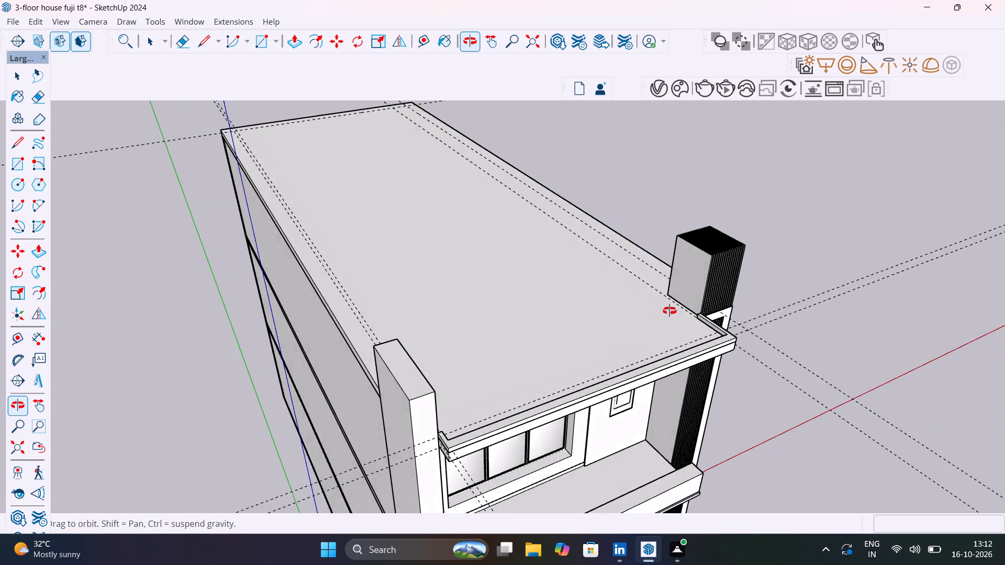
{"action": "middle_click_drag", "start_coordinate": [669, 311], "coordinate": [538, 338]}
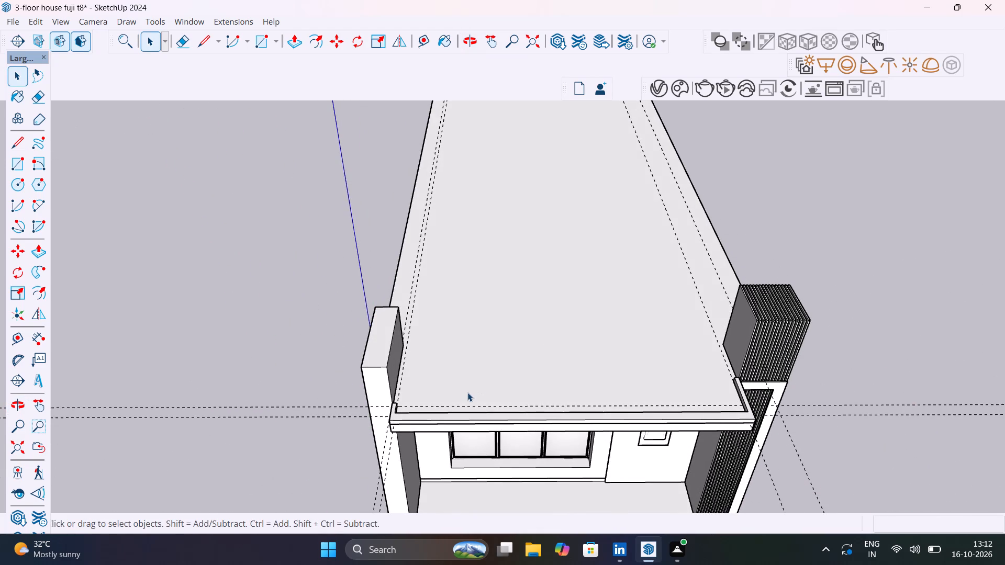
Place a guide line across the roof slab about 3' behind the existing guide that runs along the front curb.
{"action": "scroll", "coordinate": [466, 392], "scroll_direction": "up", "scroll_amount": 8}
{"action": "key", "text": "t"}
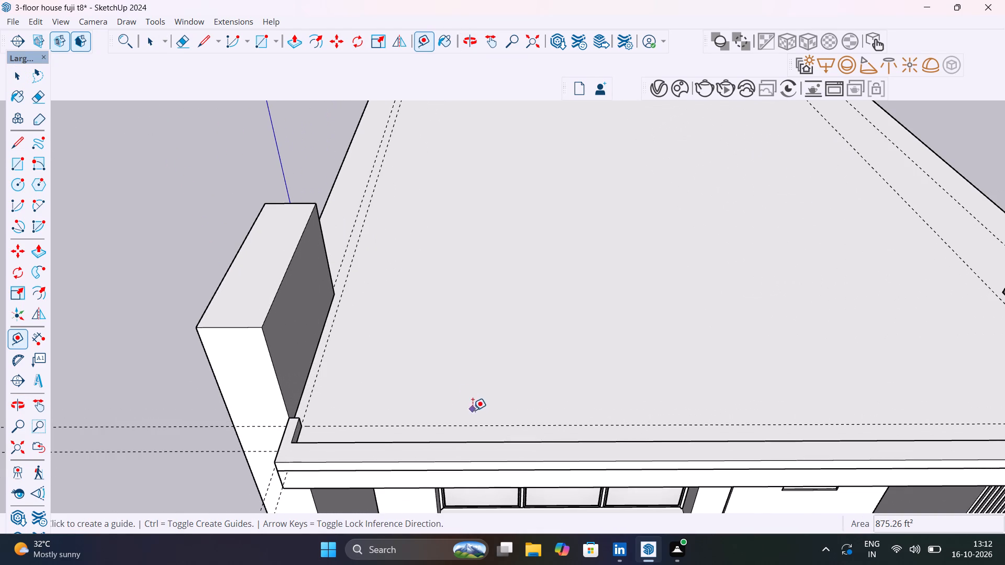
{"action": "left_click", "coordinate": [477, 423]}
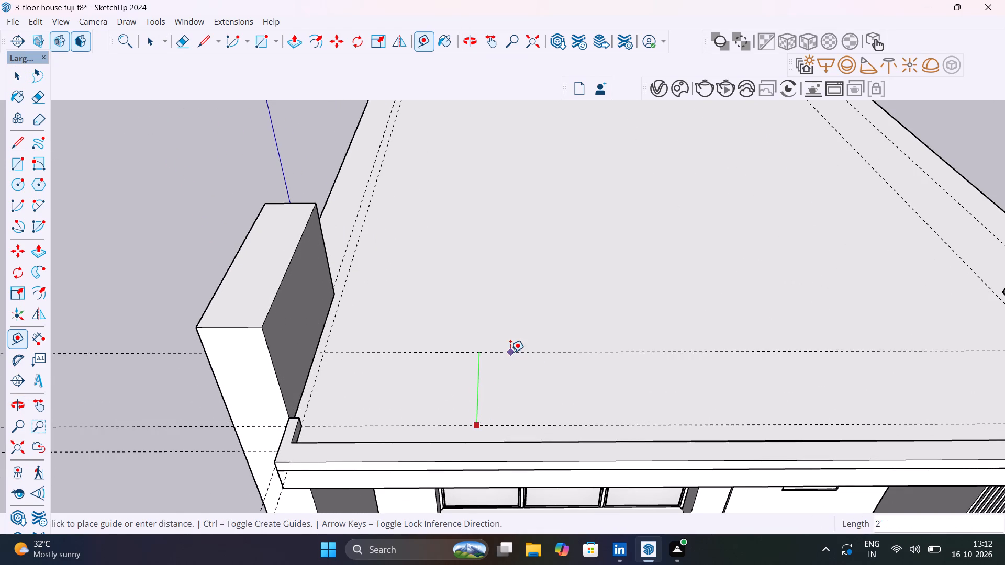
{"action": "middle_click_drag", "start_coordinate": [514, 351], "coordinate": [633, 320]}
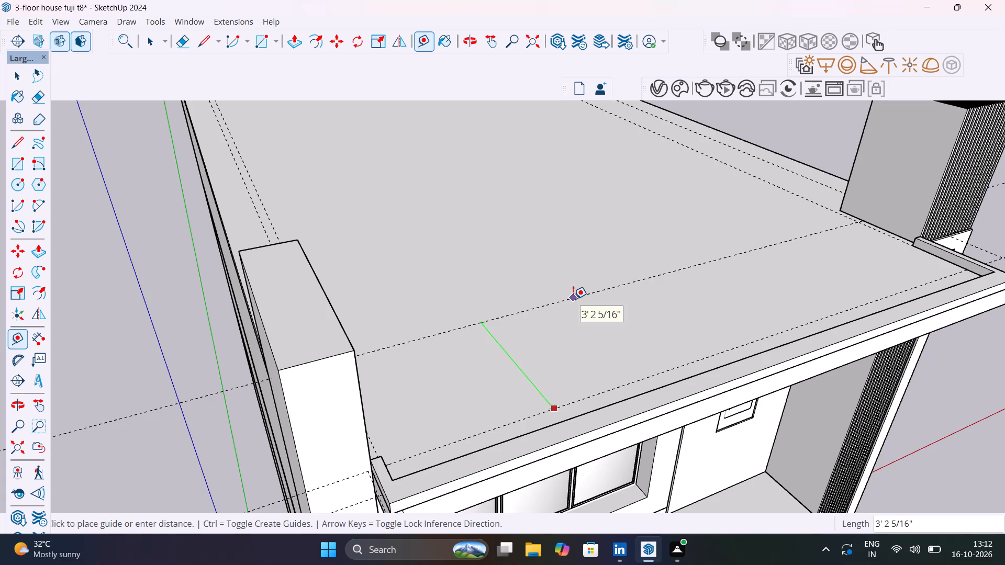
{"action": "middle_click_drag", "start_coordinate": [573, 297], "coordinate": [504, 322]}
{"action": "left_click", "coordinate": [504, 323]}
{"action": "scroll", "coordinate": [520, 357], "scroll_direction": "down", "scroll_amount": 4}
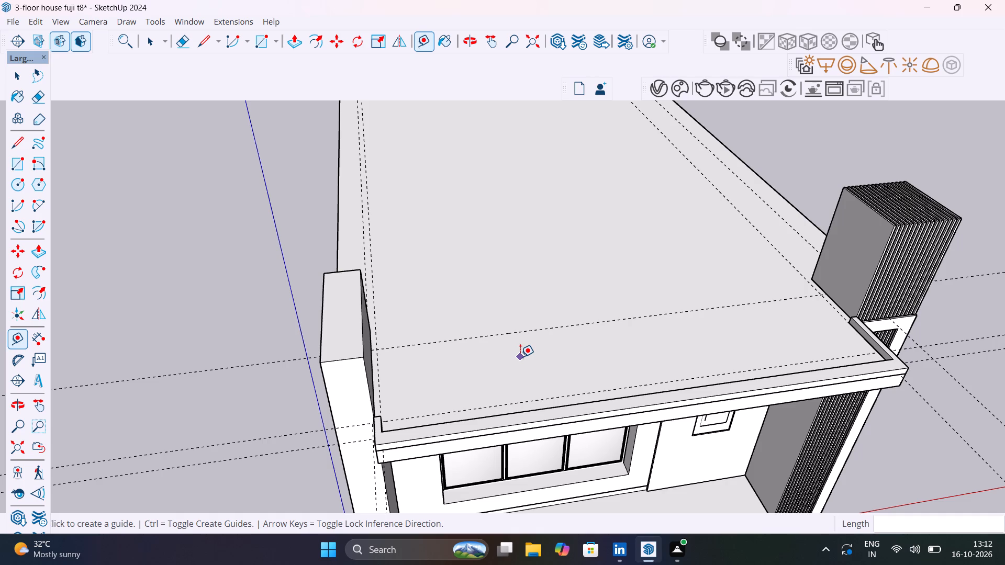
Draw a rectangle about 15' 4" by 3' 1" on the roof slab, from the rear guide at the plain column to the curb's slatted end.
{"action": "key", "text": "r"}
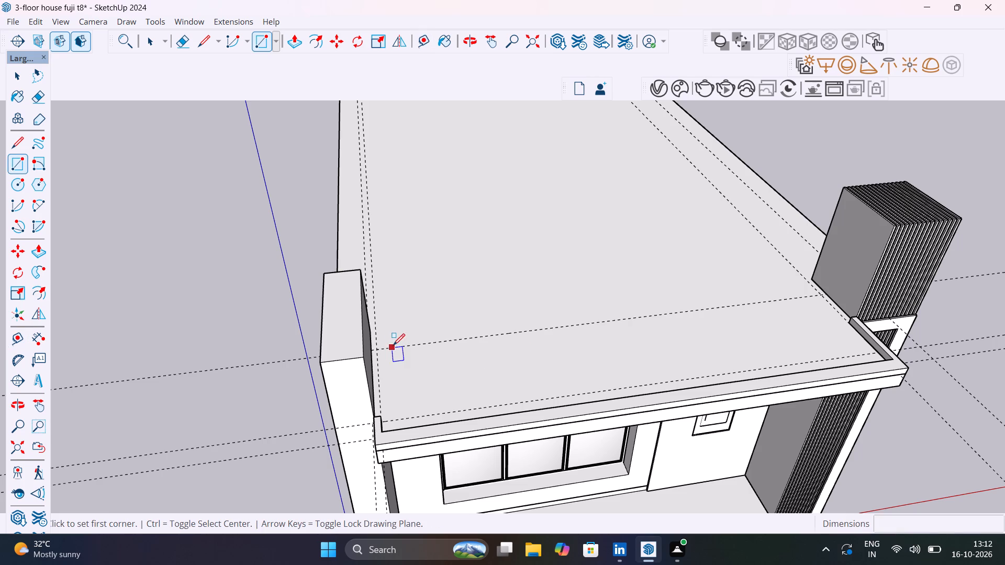
{"action": "scroll", "coordinate": [377, 349], "scroll_direction": "up", "scroll_amount": 7}
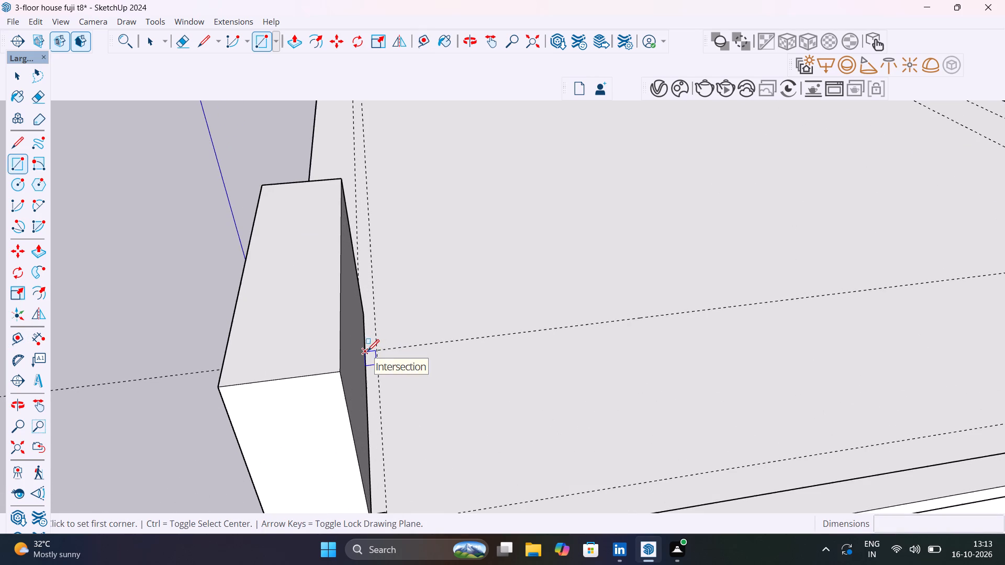
{"action": "left_click", "coordinate": [367, 351]}
{"action": "scroll", "coordinate": [461, 380], "scroll_direction": "down", "scroll_amount": 13}
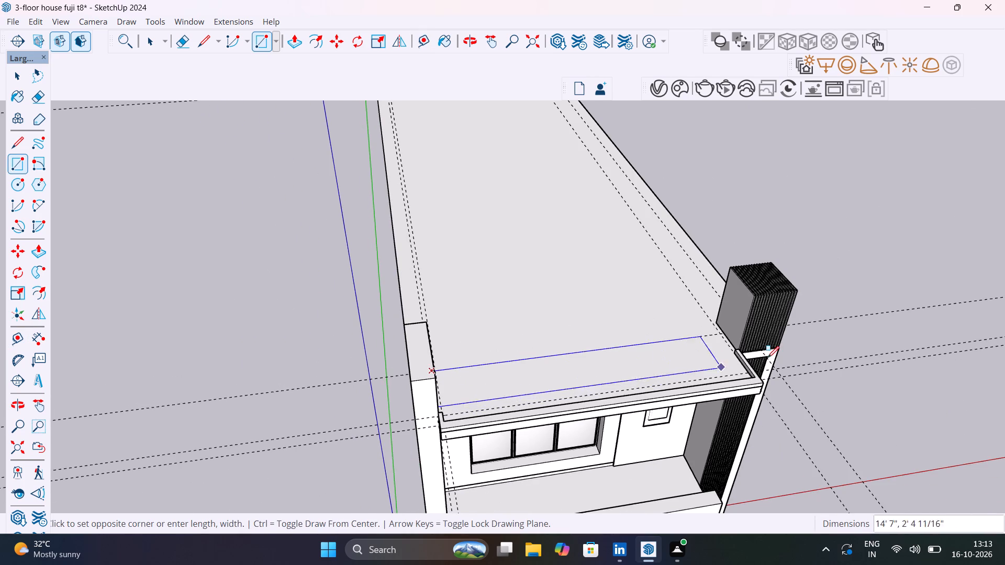
{"action": "scroll", "coordinate": [752, 369], "scroll_direction": "up", "scroll_amount": 10}
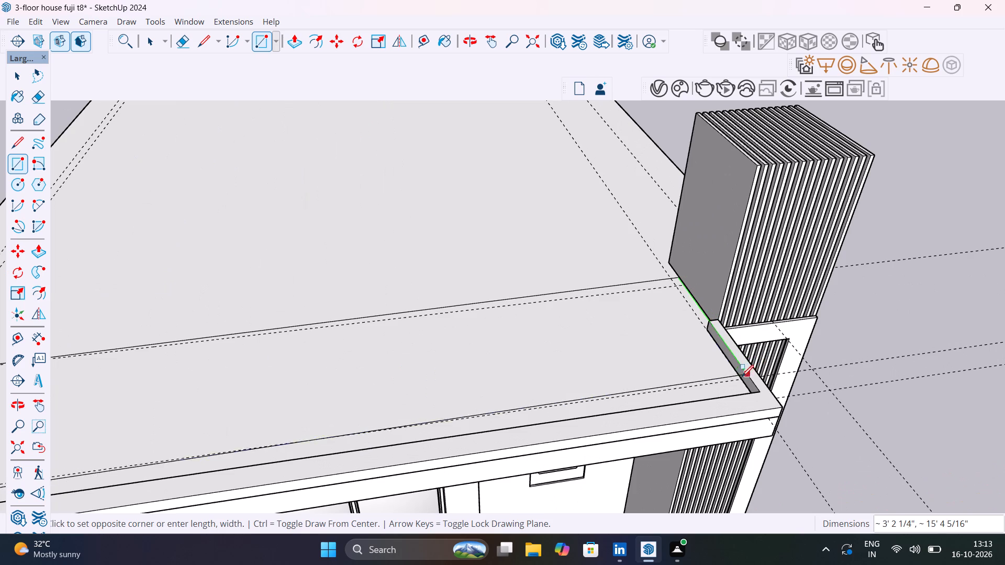
{"action": "left_click", "coordinate": [740, 377]}
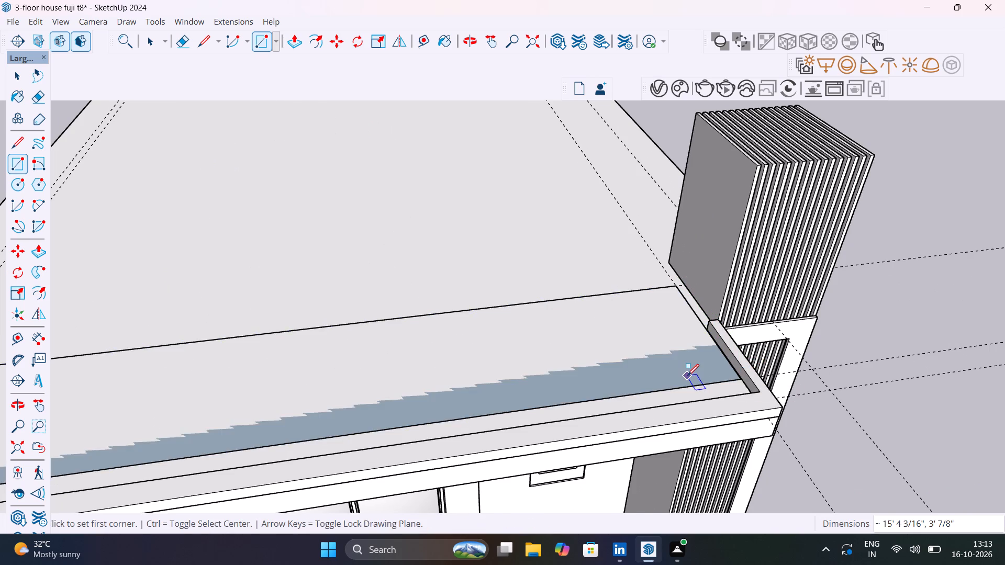
Push/Pull the new rectangle behind the front curb up about 2' to form a raised block between the columns.
{"action": "scroll", "coordinate": [687, 375], "scroll_direction": "down", "scroll_amount": 7}
{"action": "middle_click_drag", "start_coordinate": [637, 370], "coordinate": [486, 395]}
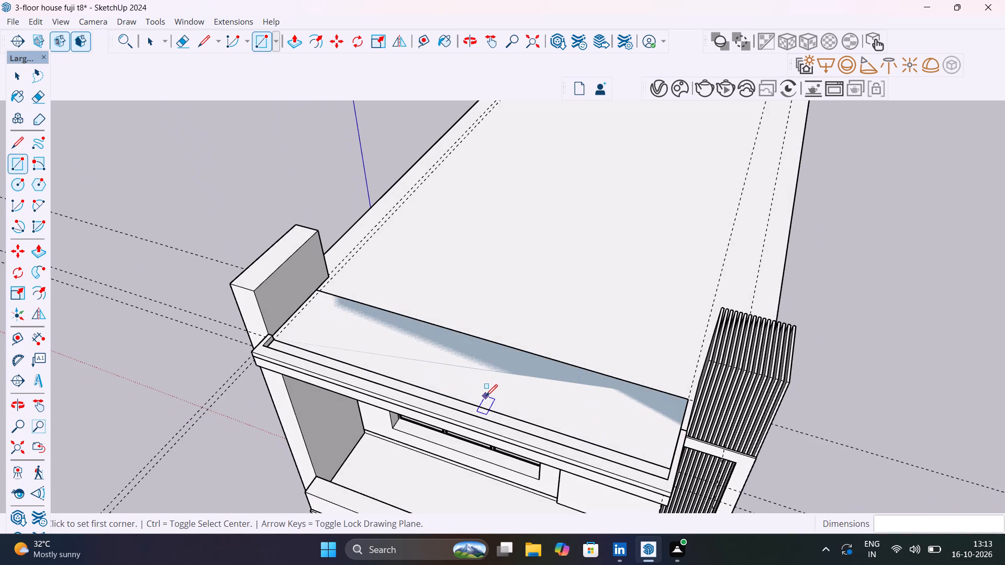
{"action": "key", "text": "p"}
{"action": "left_click", "coordinate": [497, 387]}
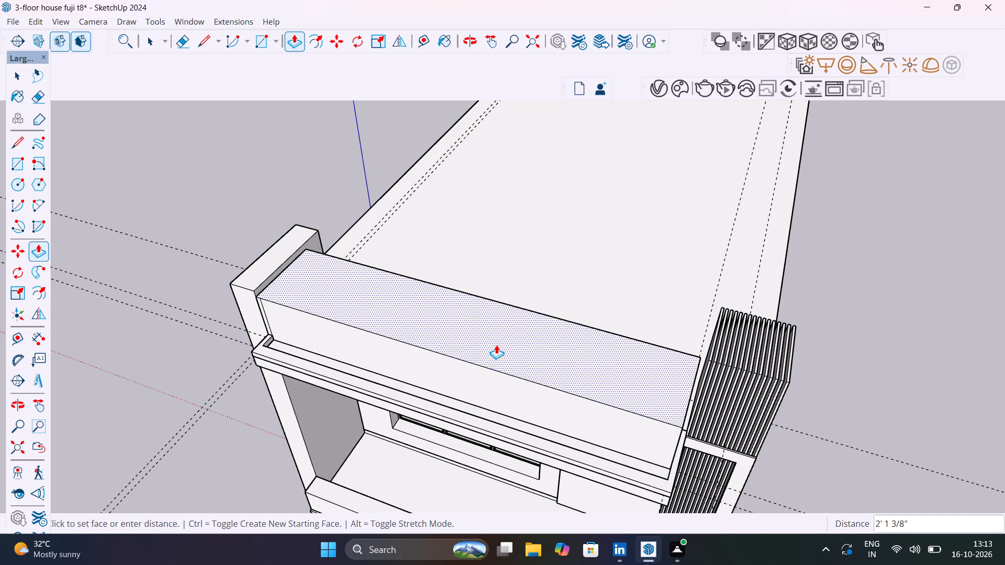
{"action": "left_click", "coordinate": [497, 349]}
{"action": "key", "text": "space"}
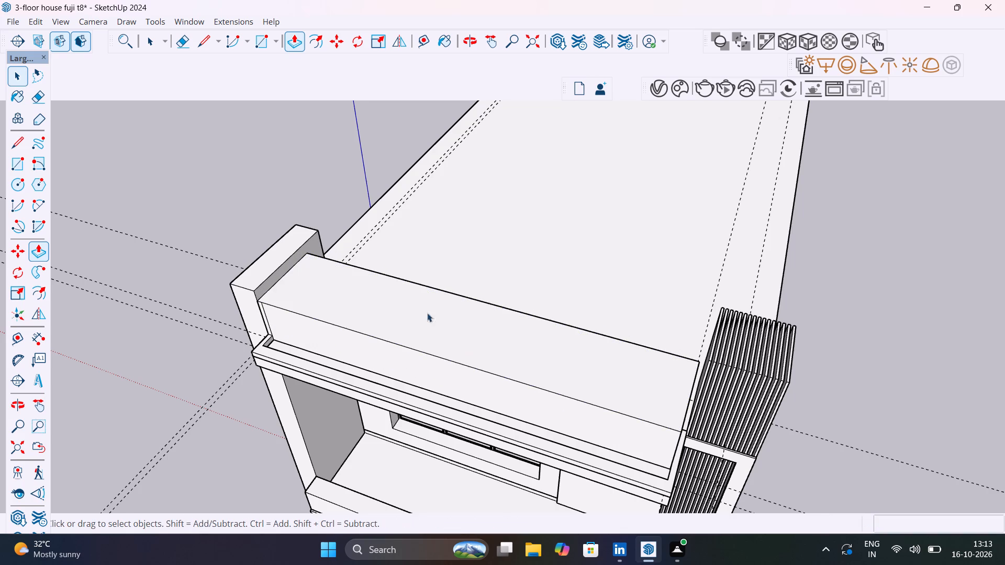
{"action": "left_click", "coordinate": [338, 204]}
Delete the stray vertical edge on the raised block's front face next to the plain column.
{"action": "middle_click_drag", "start_coordinate": [389, 310], "coordinate": [719, 213]}
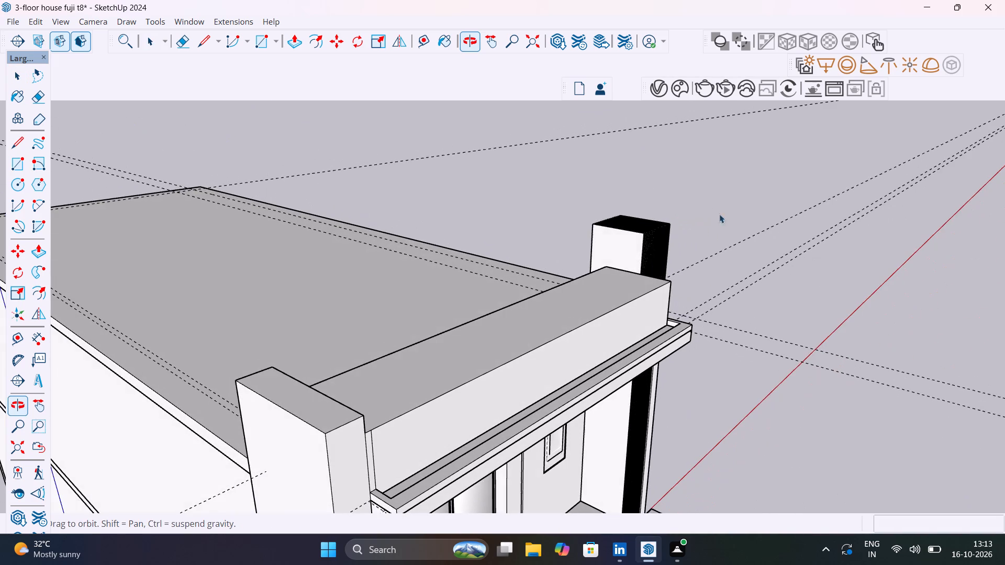
{"action": "scroll", "coordinate": [538, 372], "scroll_direction": "up", "scroll_amount": 3}
{"action": "middle_click_drag", "start_coordinate": [518, 387], "coordinate": [667, 309]}
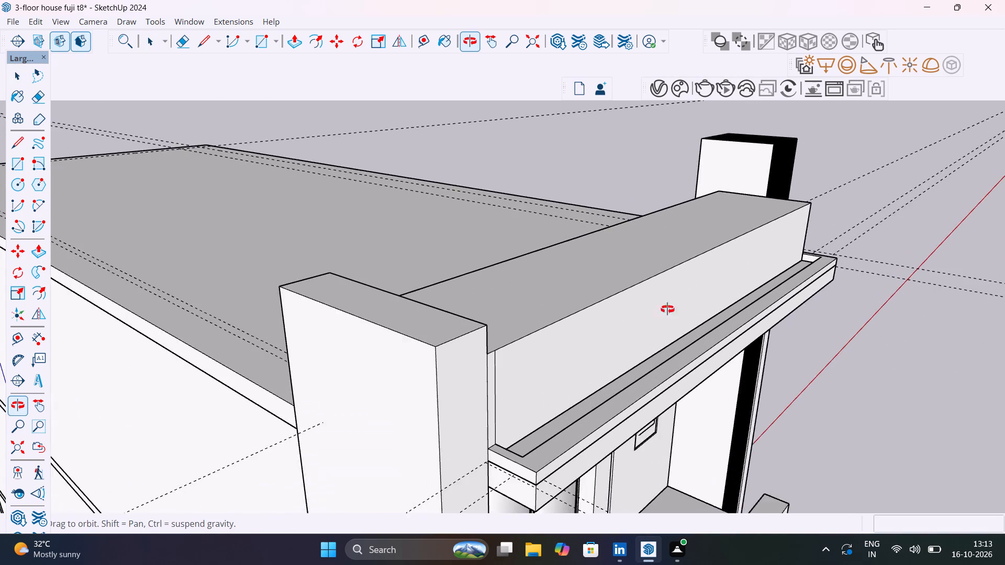
{"action": "middle_click_drag", "start_coordinate": [667, 309], "coordinate": [511, 286]}
{"action": "scroll", "coordinate": [245, 309], "scroll_direction": "up", "scroll_amount": 4}
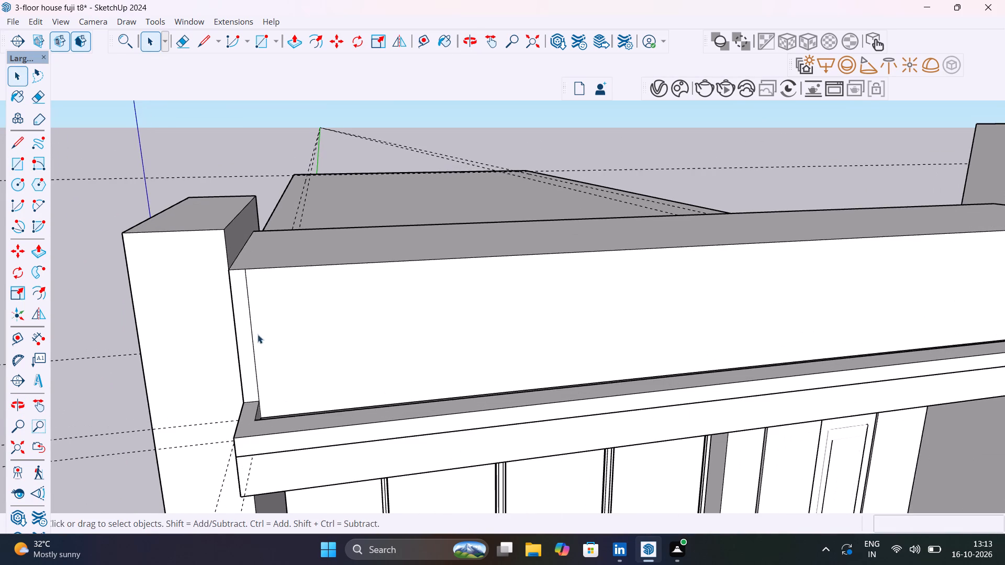
{"action": "middle_click_drag", "start_coordinate": [258, 334], "coordinate": [256, 365]}
{"action": "scroll", "coordinate": [256, 365], "scroll_direction": "up", "scroll_amount": 1}
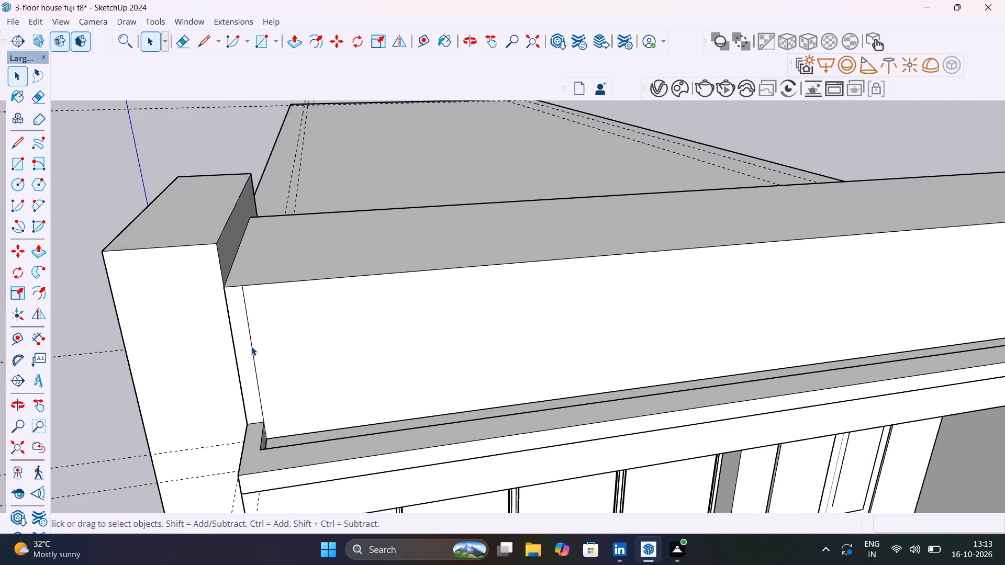
{"action": "left_click", "coordinate": [251, 346]}
{"action": "key", "text": "Delete"}
{"action": "scroll", "coordinate": [311, 354], "scroll_direction": "down", "scroll_amount": 5}
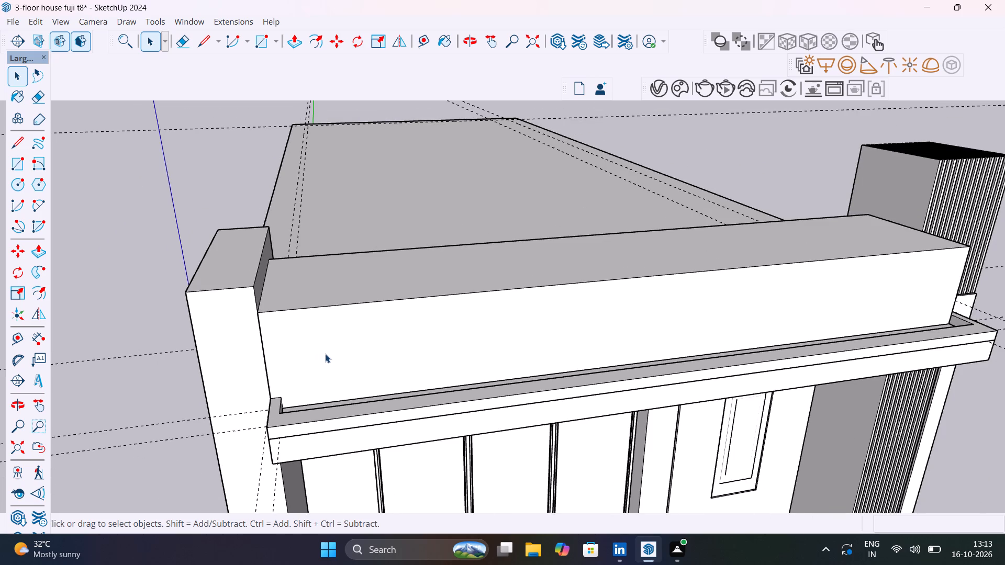
{"action": "scroll", "coordinate": [275, 340], "scroll_direction": "up", "scroll_amount": 7}
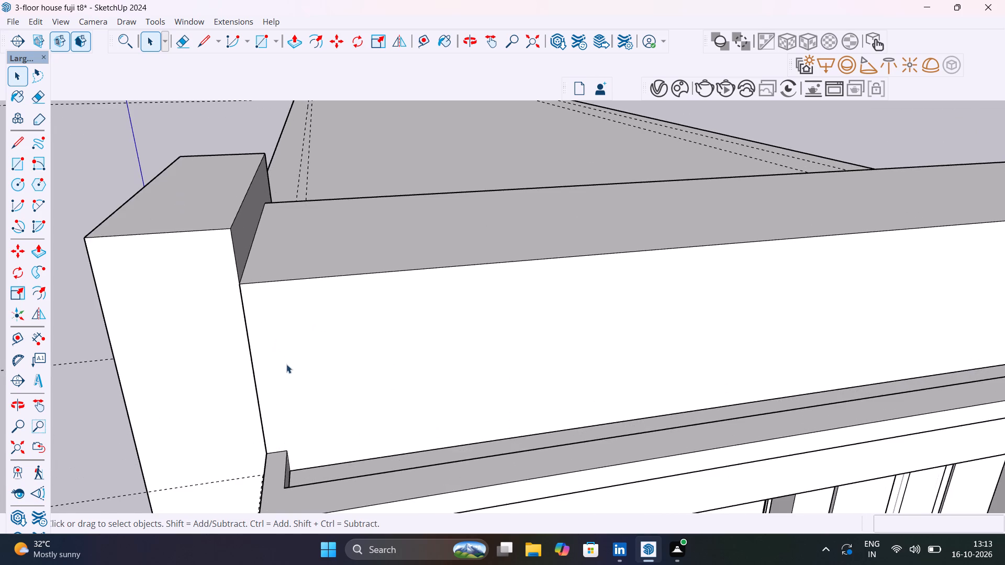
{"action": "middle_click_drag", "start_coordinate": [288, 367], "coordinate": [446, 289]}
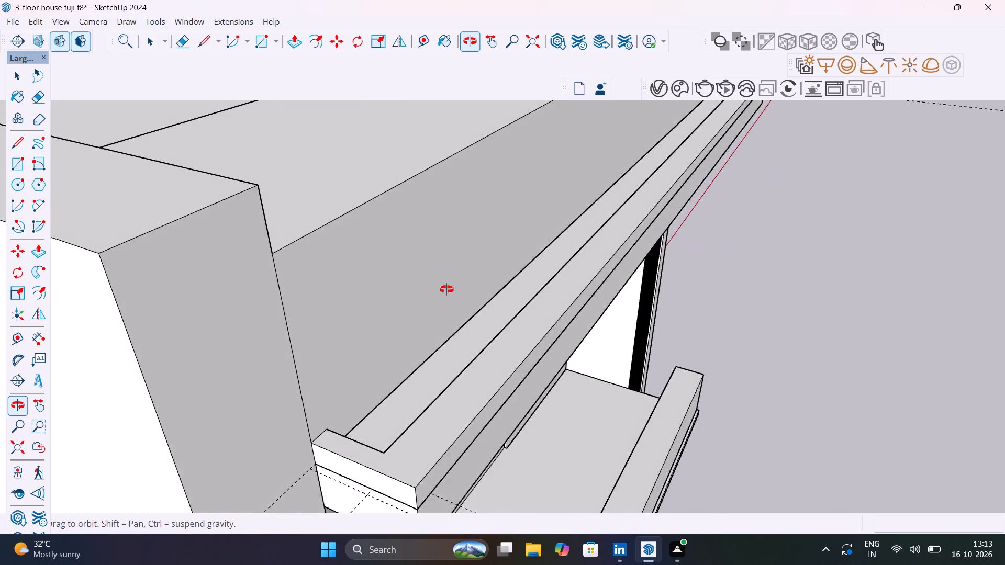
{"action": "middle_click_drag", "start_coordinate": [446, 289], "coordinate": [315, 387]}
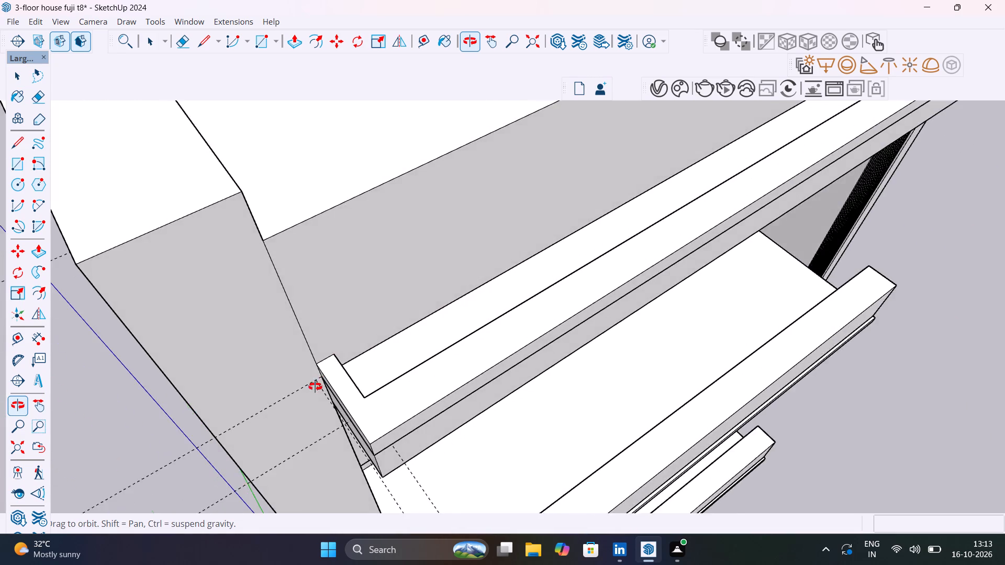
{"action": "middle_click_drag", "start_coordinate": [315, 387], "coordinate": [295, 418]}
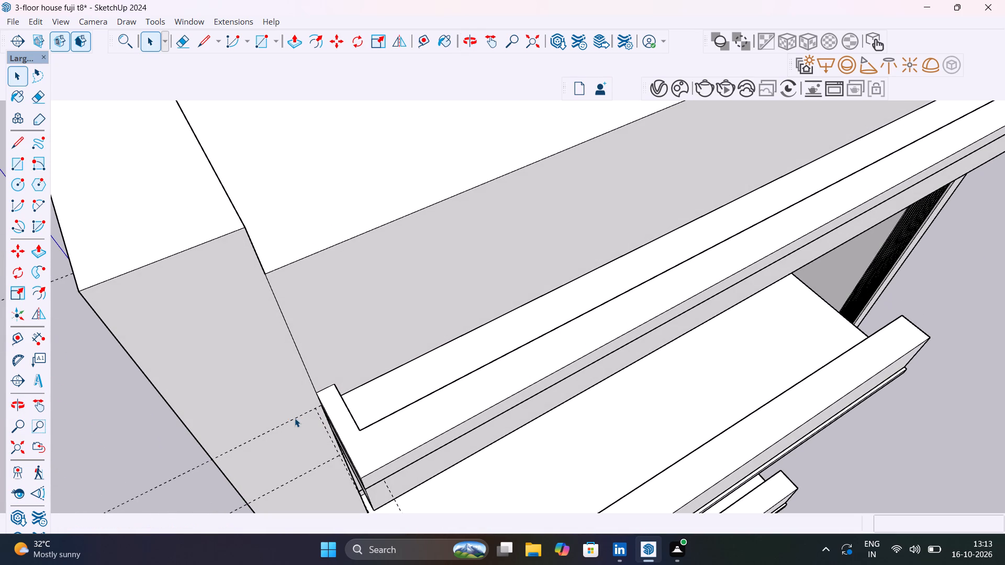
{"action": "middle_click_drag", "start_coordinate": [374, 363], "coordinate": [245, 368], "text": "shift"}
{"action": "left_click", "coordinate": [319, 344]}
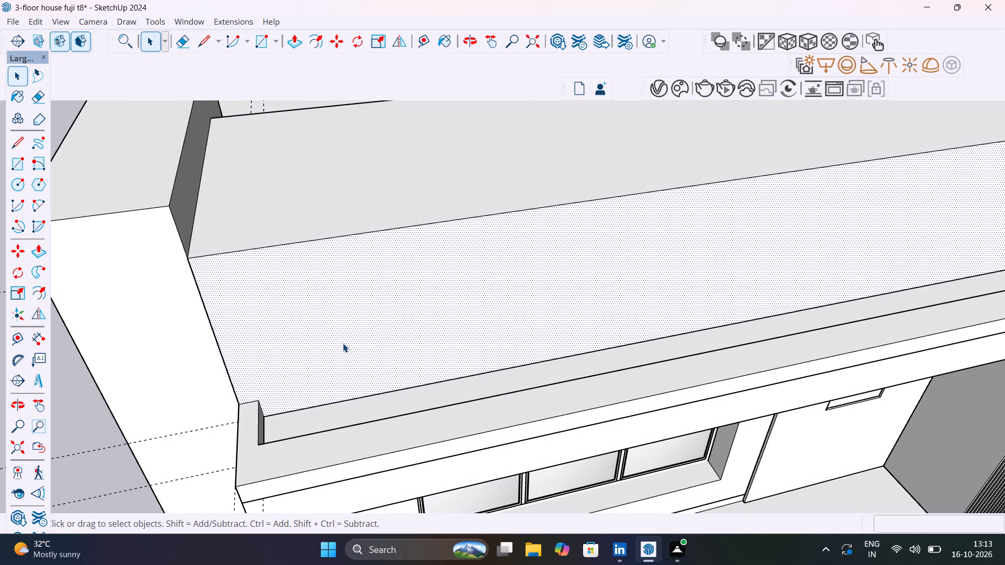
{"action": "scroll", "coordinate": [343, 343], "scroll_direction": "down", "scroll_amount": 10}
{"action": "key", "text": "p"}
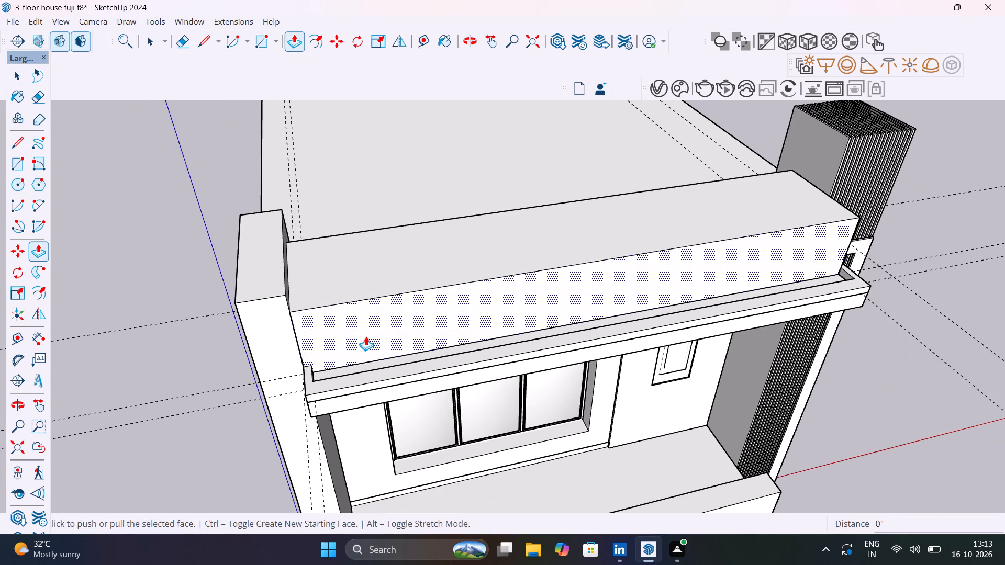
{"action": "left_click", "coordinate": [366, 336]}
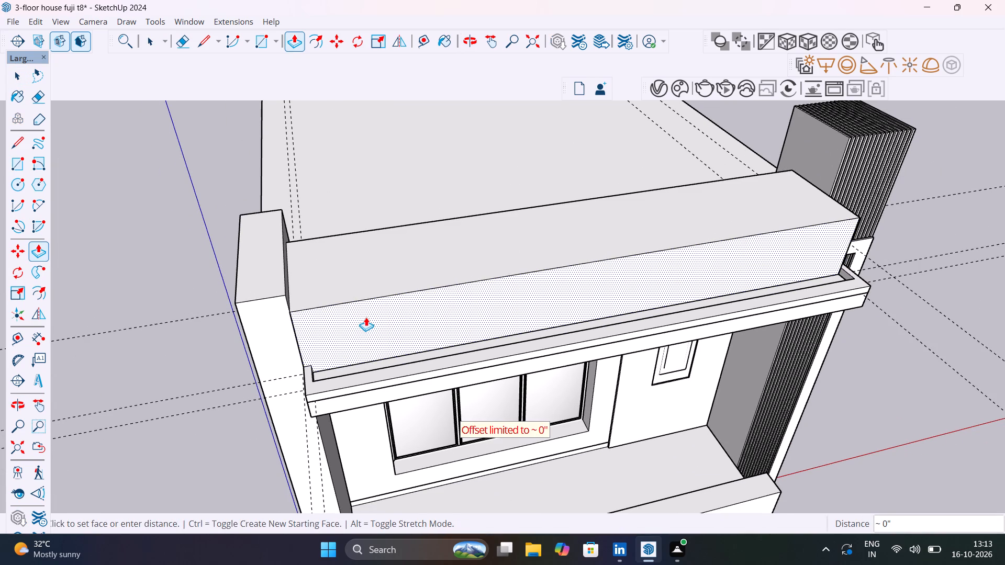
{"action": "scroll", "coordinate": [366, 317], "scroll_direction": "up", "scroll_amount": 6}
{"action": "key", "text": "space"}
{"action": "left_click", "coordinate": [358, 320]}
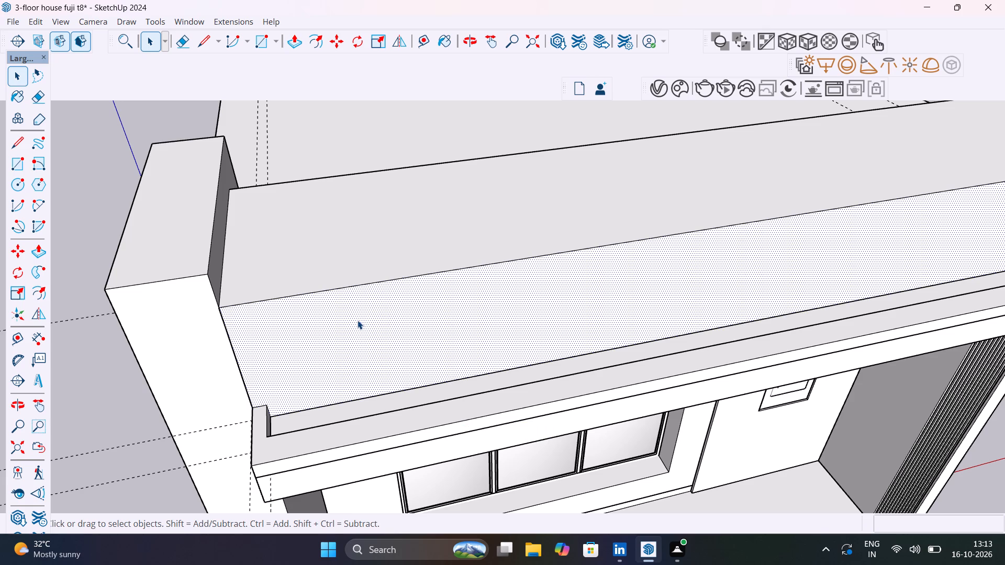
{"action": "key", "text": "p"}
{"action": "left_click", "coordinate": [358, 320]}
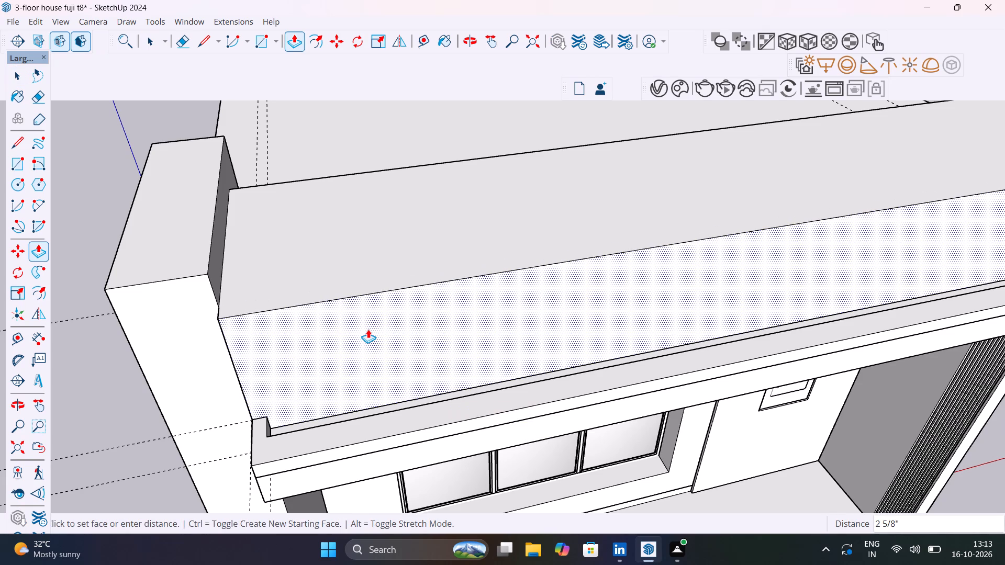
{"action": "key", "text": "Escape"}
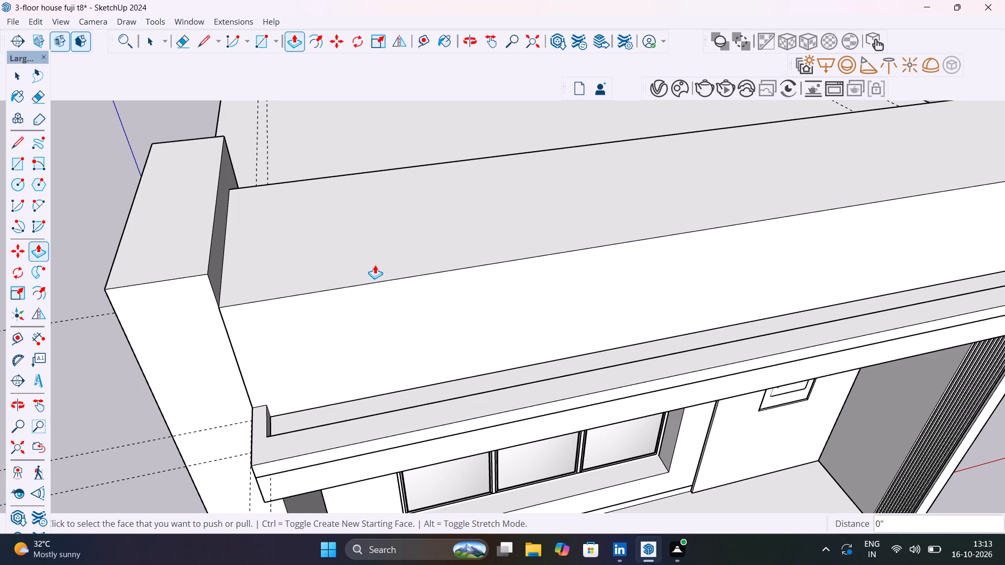
Undo the raised block and its base rectangle, back to the bare roof slab with its guide lines.
{"action": "key", "text": "ctrl+z"}
{"action": "key", "text": "ctrl+z"}
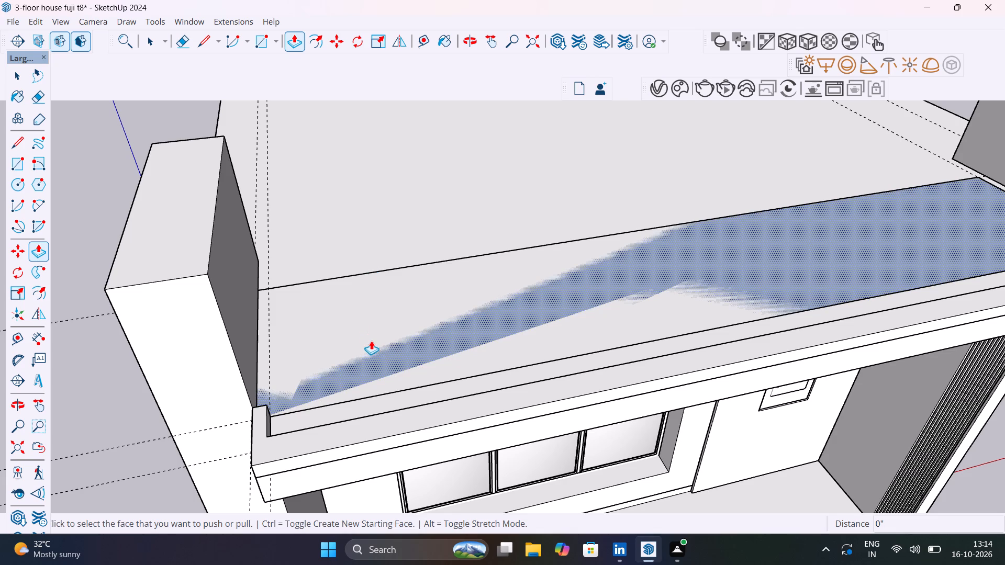
{"action": "key", "text": "ctrl+y"}
{"action": "key", "text": "ctrl+y"}
{"action": "key", "text": "ctrl+y"}
{"action": "key", "text": "Escape"}
{"action": "key", "text": "ctrl+z"}
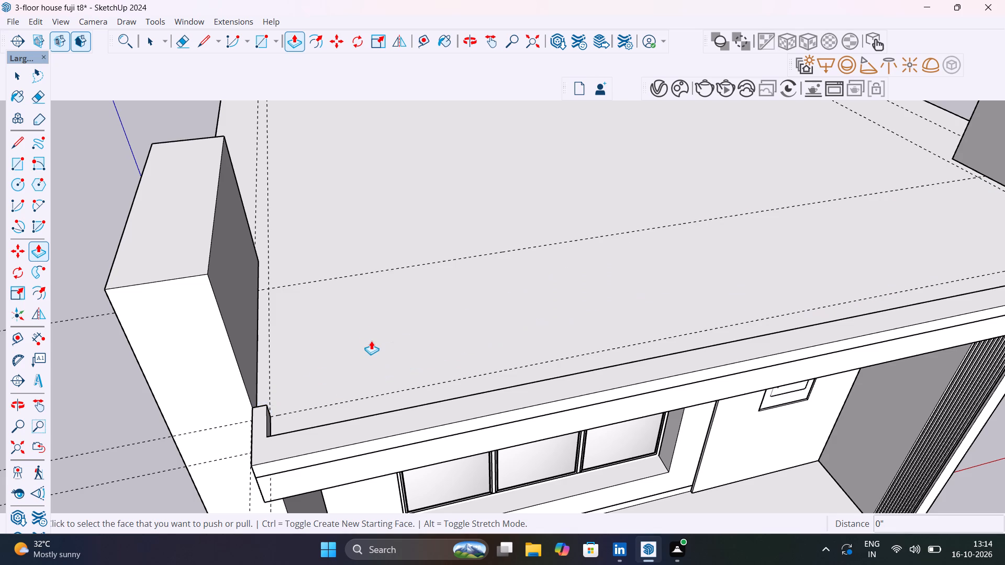
{"action": "key", "text": "ctrl+y"}
{"action": "key", "text": "ctrl+y"}
{"action": "key", "text": "ctrl+y"}
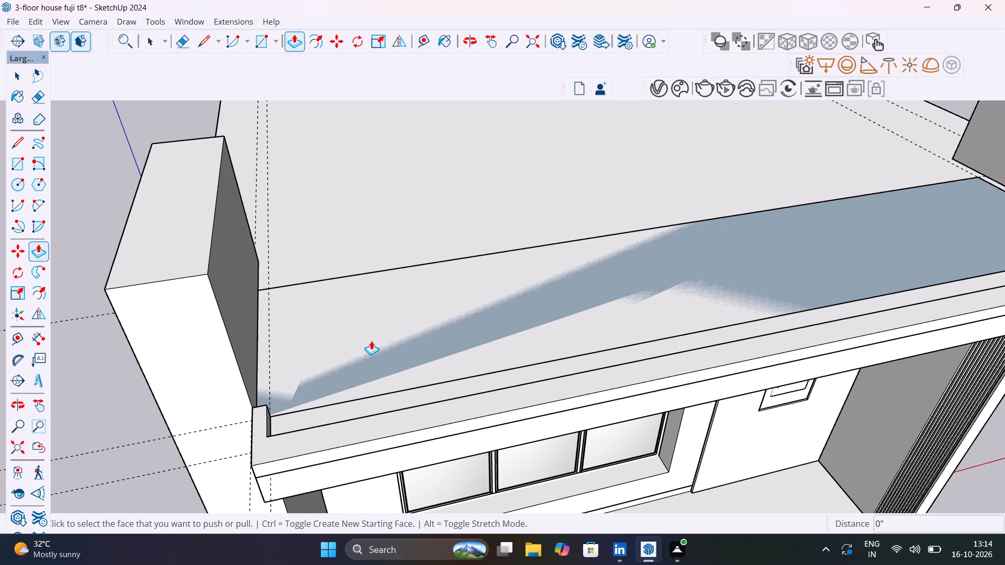
{"action": "key", "text": "ctrl+y"}
{"action": "key", "text": "ctrl+y"}
{"action": "key", "text": "Escape"}
{"action": "key", "text": "space"}
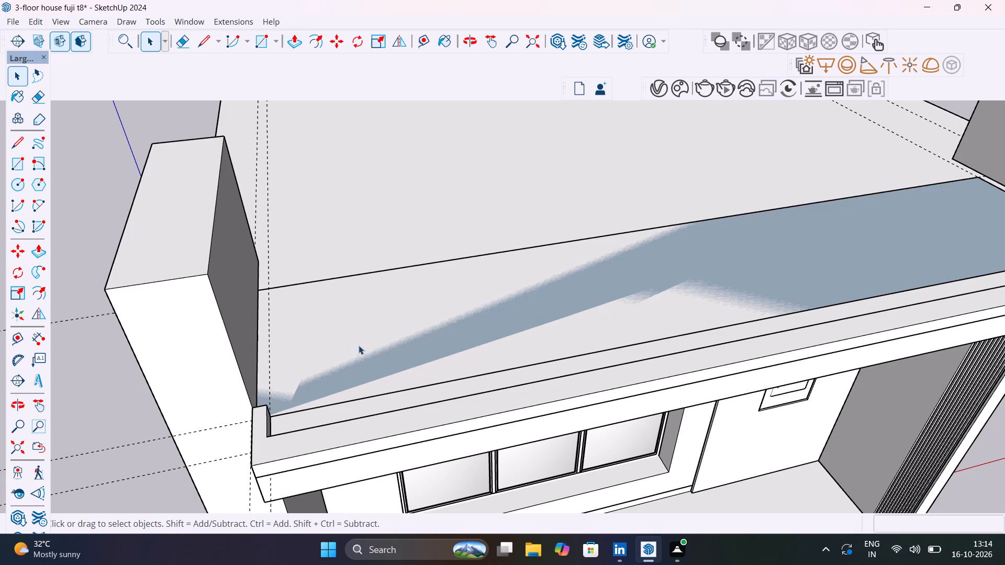
{"action": "left_click", "coordinate": [127, 388]}
{"action": "key", "text": "ctrl+z"}
Draw a rectangle about 15' 2" by 3' 1" on the roof slab, from the rear guide near the plain column to the curb's slatted end.
{"action": "scroll", "coordinate": [127, 430], "scroll_direction": "down", "scroll_amount": 4}
{"action": "middle_click_drag", "start_coordinate": [355, 430], "coordinate": [400, 428]}
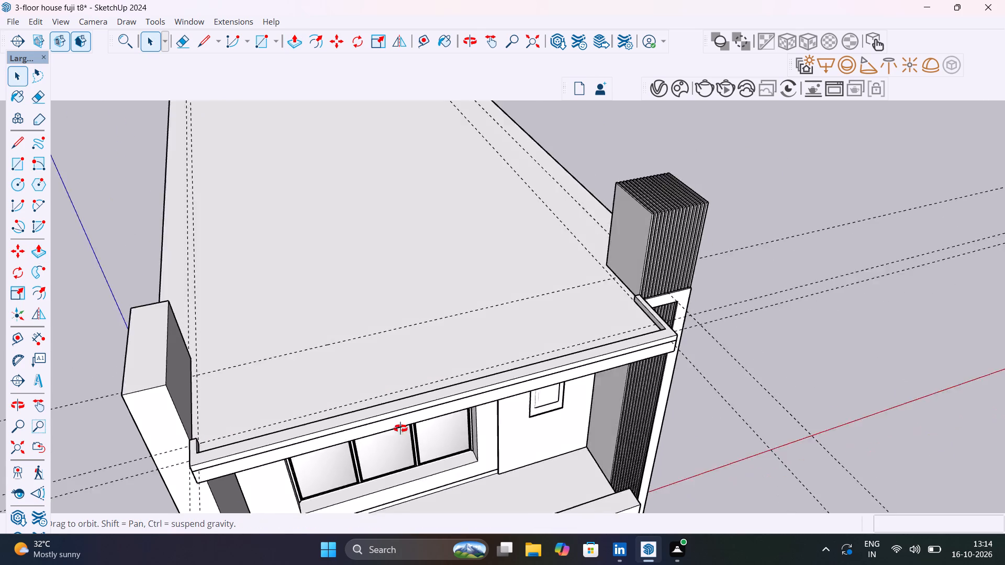
{"action": "middle_click_drag", "start_coordinate": [400, 428], "coordinate": [817, 492]}
{"action": "scroll", "coordinate": [683, 410], "scroll_direction": "up", "scroll_amount": 1}
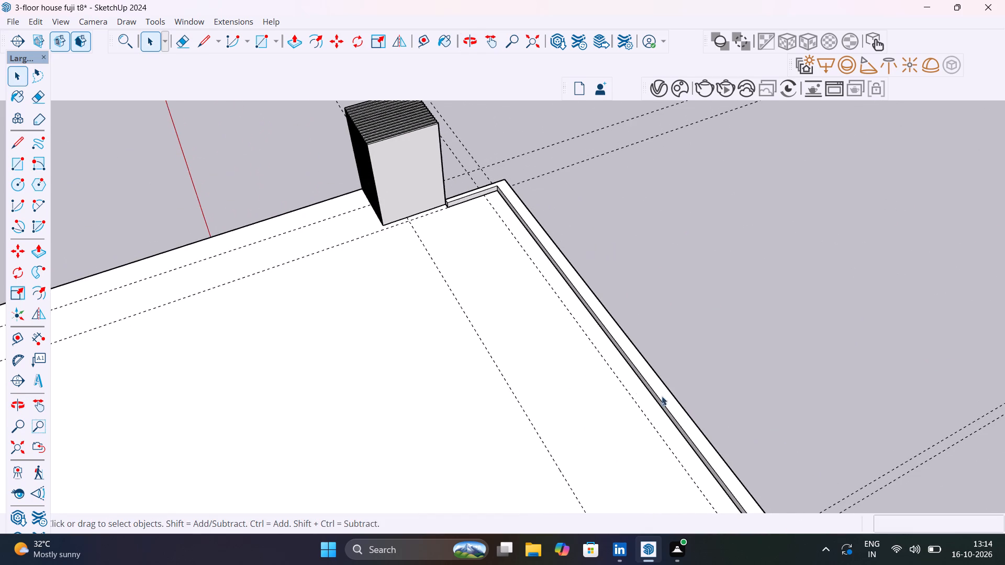
{"action": "middle_click_drag", "start_coordinate": [531, 436], "coordinate": [873, 420]}
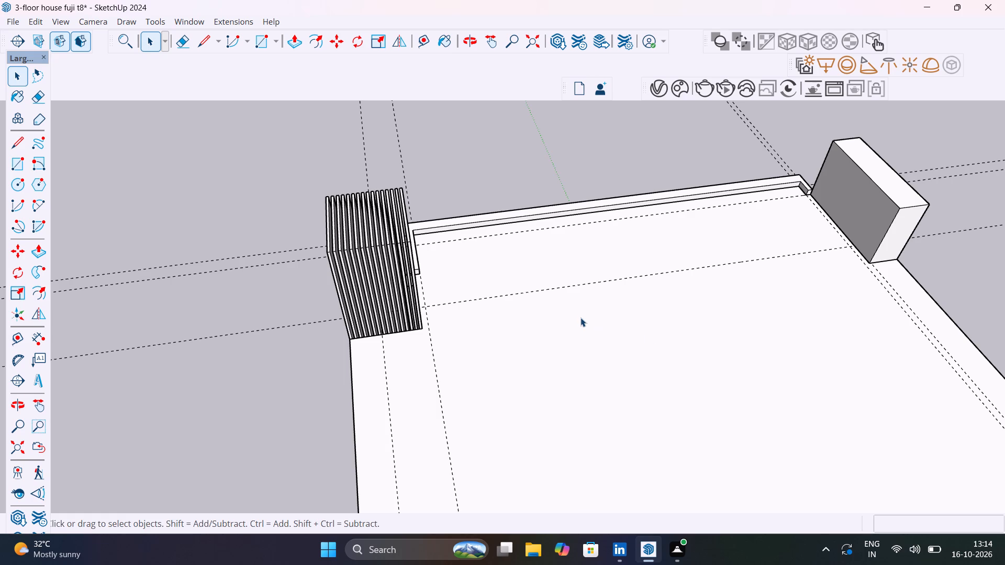
{"action": "middle_click_drag", "start_coordinate": [527, 330], "coordinate": [858, 355]}
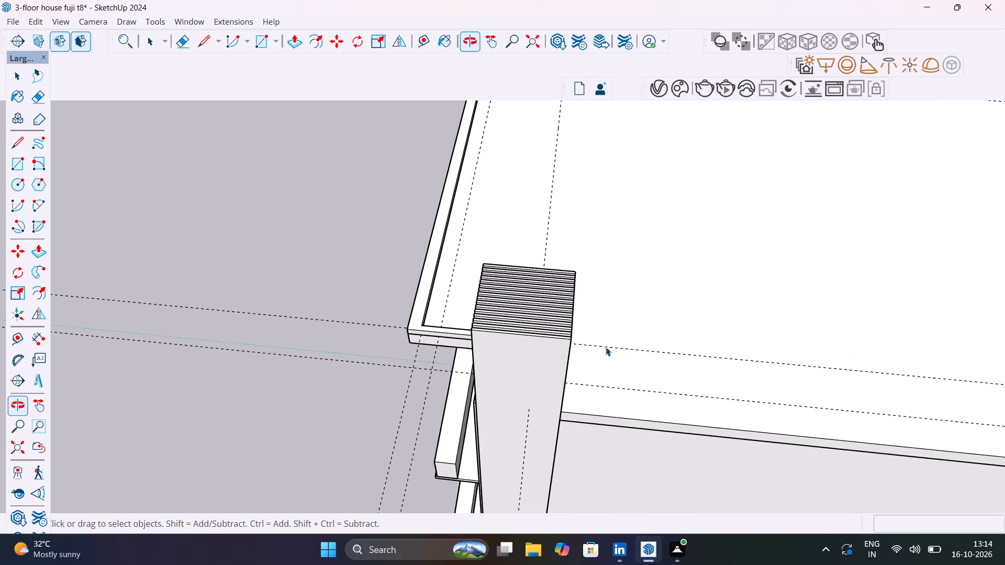
{"action": "middle_click_drag", "start_coordinate": [281, 266], "coordinate": [844, 399]}
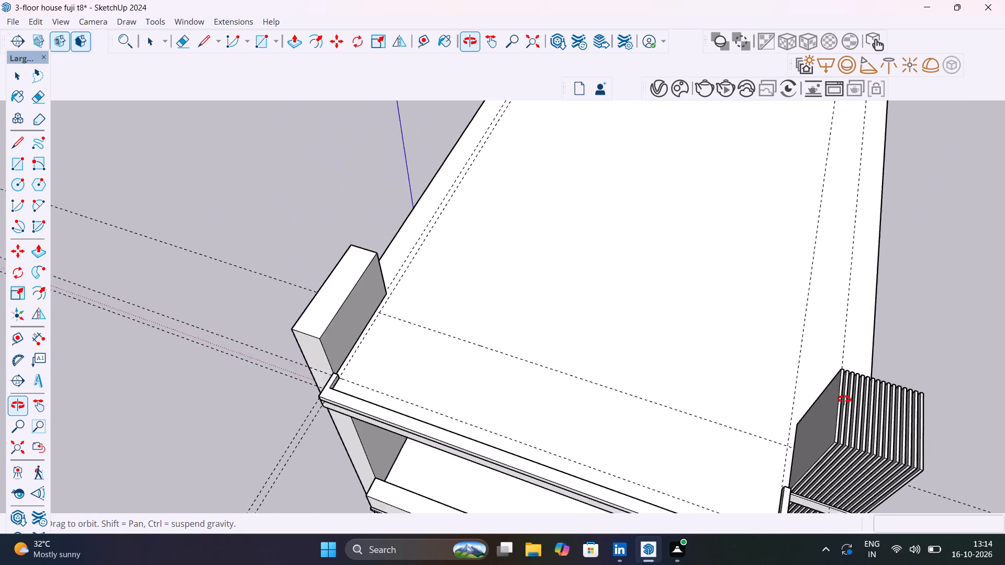
{"action": "middle_click_drag", "start_coordinate": [844, 399], "coordinate": [726, 301]}
{"action": "middle_click_drag", "start_coordinate": [618, 435], "coordinate": [772, 417]}
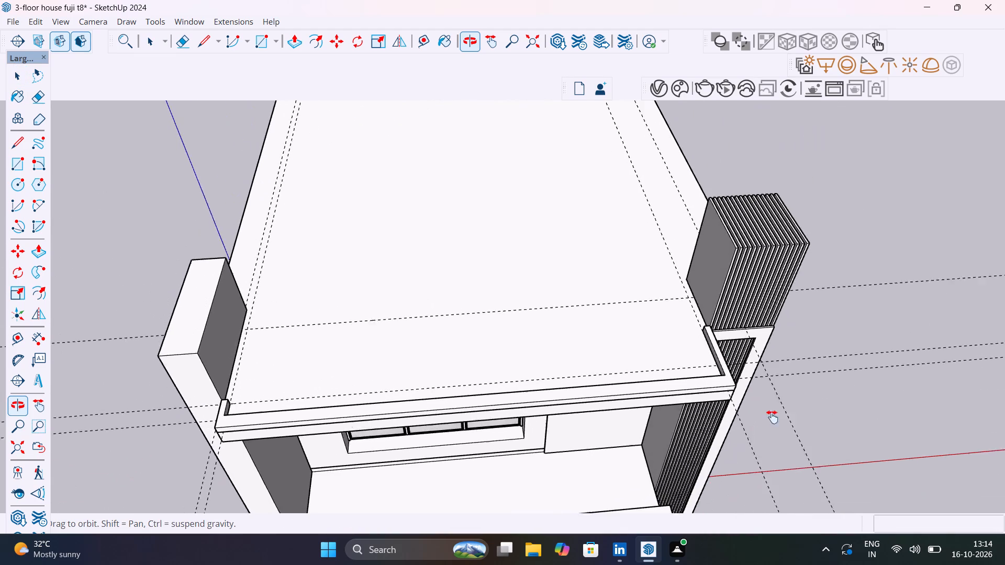
{"action": "middle_click_drag", "start_coordinate": [772, 417], "coordinate": [804, 438]}
{"action": "key", "text": "r"}
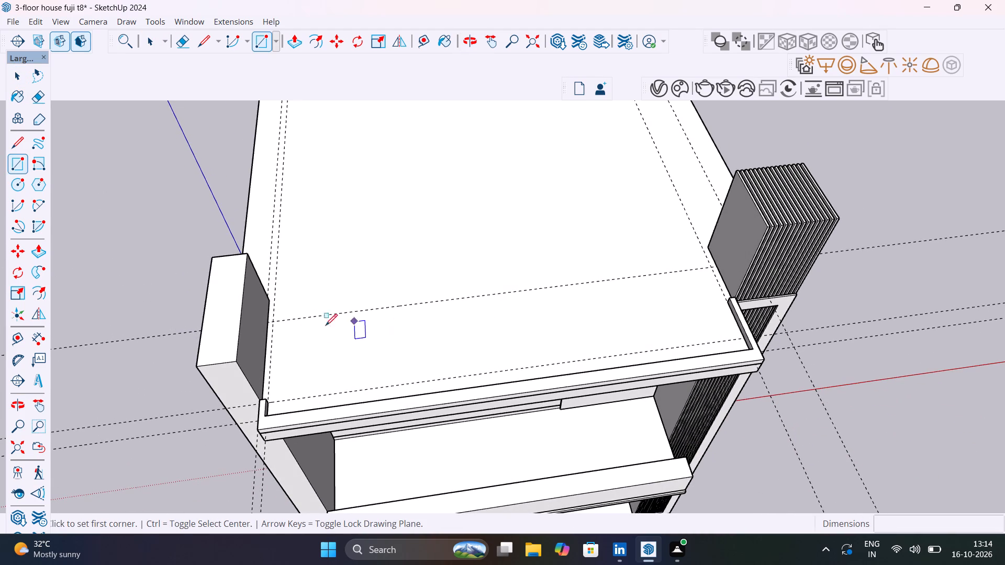
{"action": "left_click", "coordinate": [275, 322]}
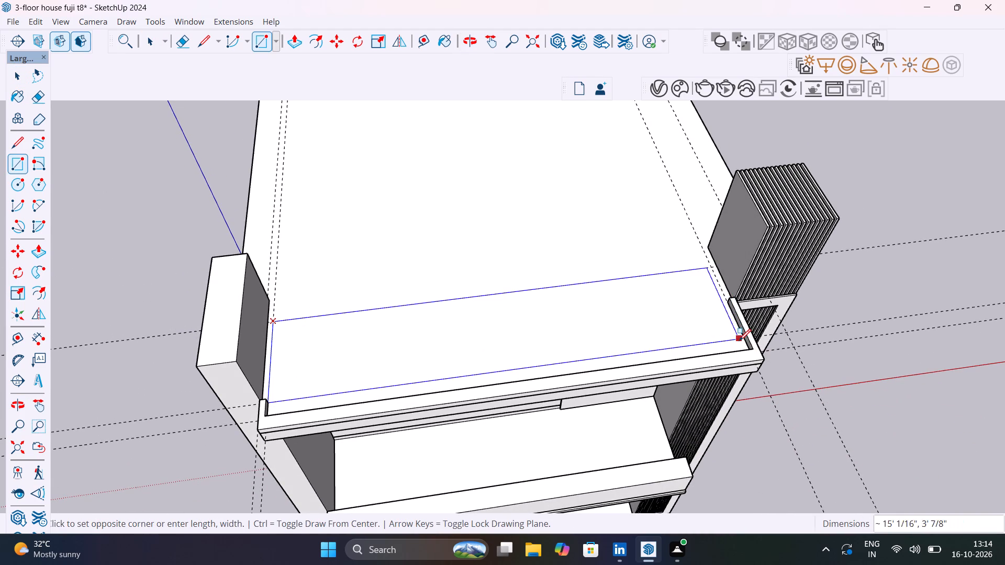
{"action": "left_click", "coordinate": [741, 340]}
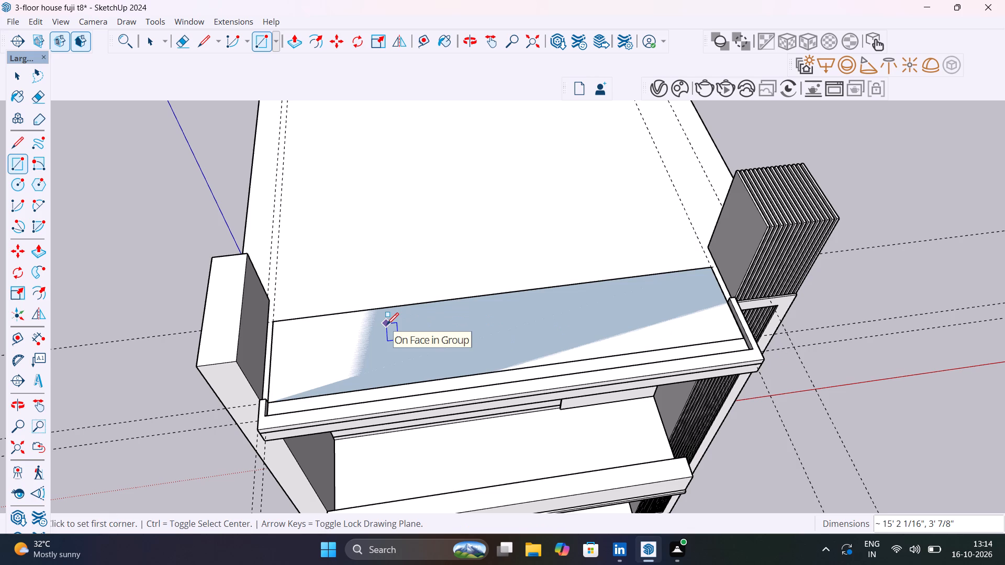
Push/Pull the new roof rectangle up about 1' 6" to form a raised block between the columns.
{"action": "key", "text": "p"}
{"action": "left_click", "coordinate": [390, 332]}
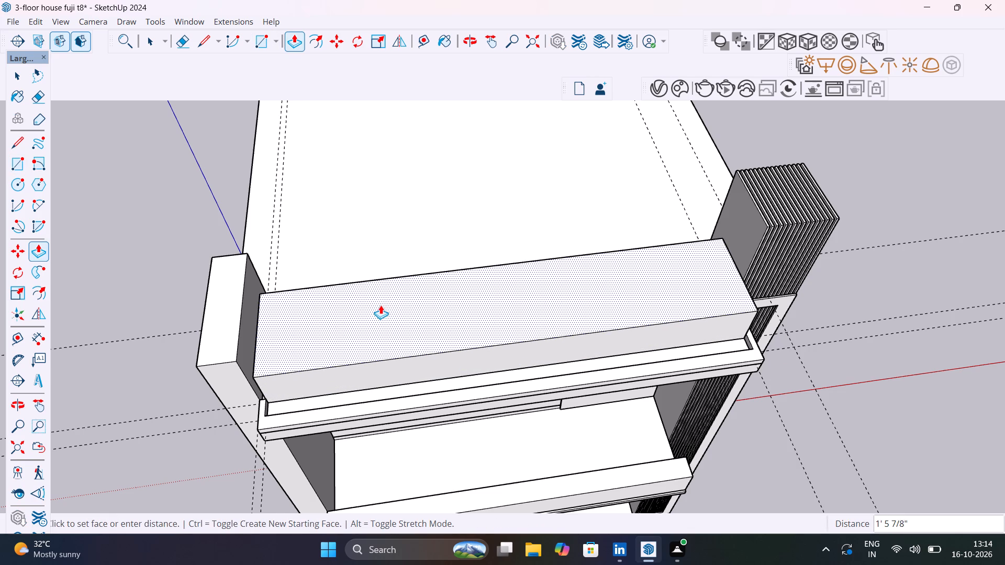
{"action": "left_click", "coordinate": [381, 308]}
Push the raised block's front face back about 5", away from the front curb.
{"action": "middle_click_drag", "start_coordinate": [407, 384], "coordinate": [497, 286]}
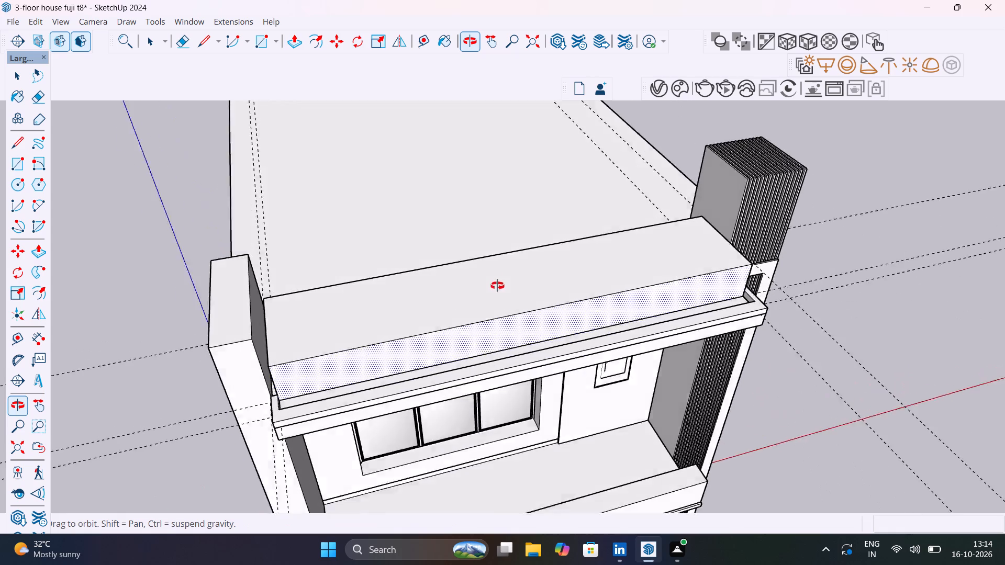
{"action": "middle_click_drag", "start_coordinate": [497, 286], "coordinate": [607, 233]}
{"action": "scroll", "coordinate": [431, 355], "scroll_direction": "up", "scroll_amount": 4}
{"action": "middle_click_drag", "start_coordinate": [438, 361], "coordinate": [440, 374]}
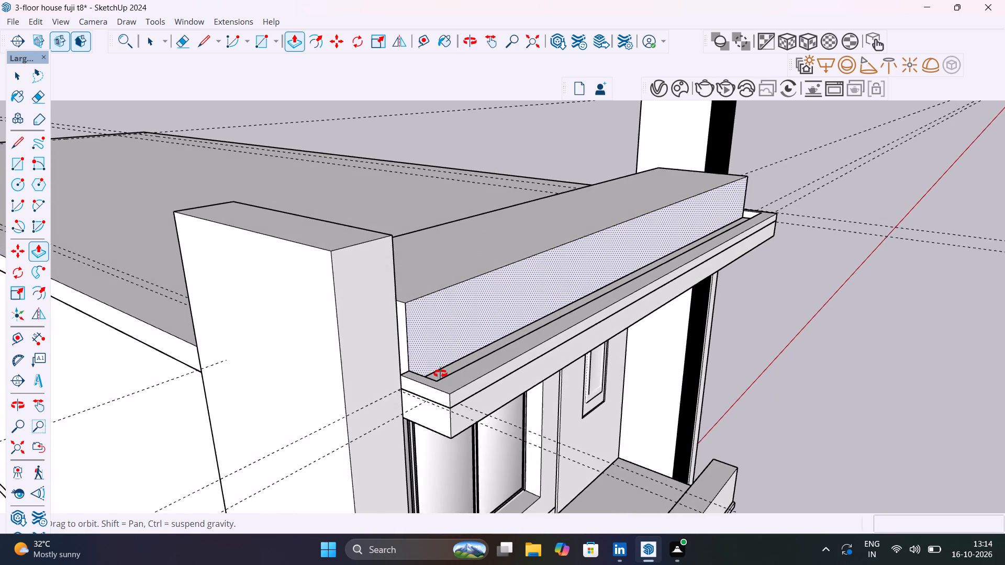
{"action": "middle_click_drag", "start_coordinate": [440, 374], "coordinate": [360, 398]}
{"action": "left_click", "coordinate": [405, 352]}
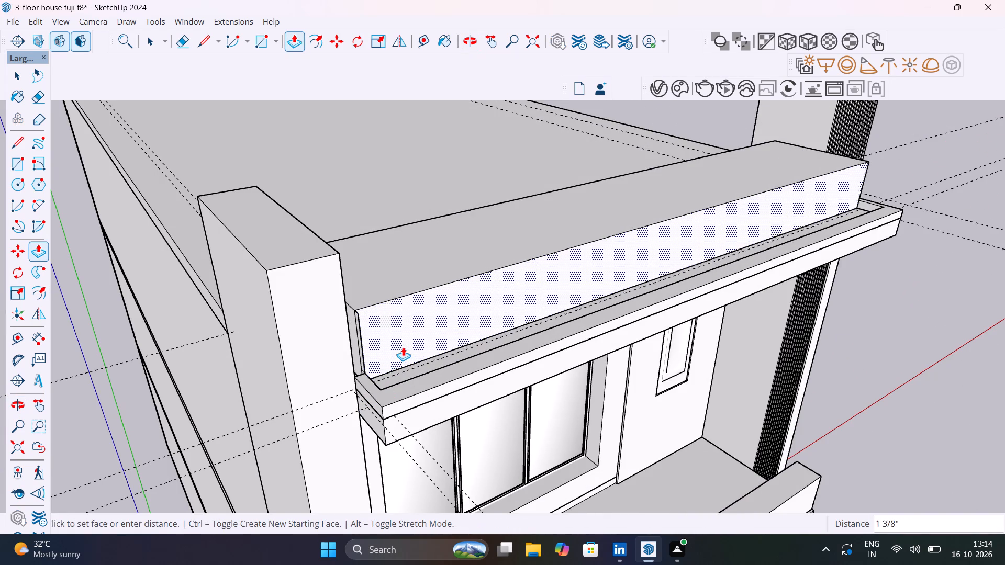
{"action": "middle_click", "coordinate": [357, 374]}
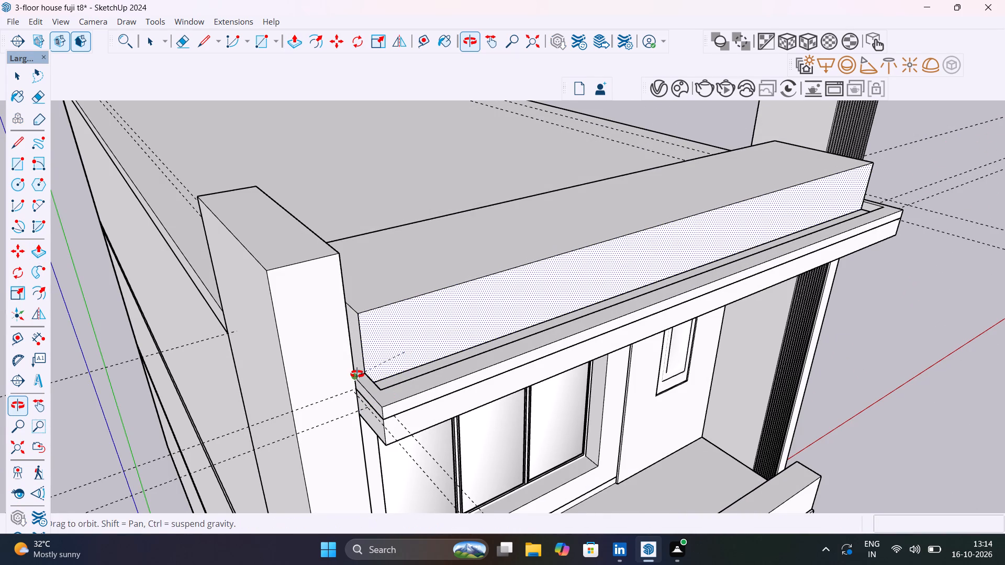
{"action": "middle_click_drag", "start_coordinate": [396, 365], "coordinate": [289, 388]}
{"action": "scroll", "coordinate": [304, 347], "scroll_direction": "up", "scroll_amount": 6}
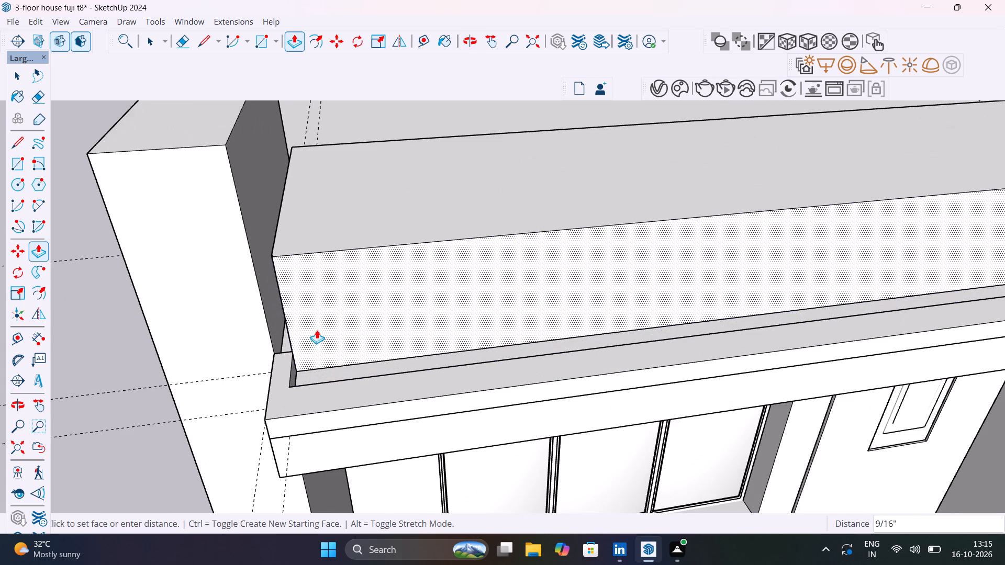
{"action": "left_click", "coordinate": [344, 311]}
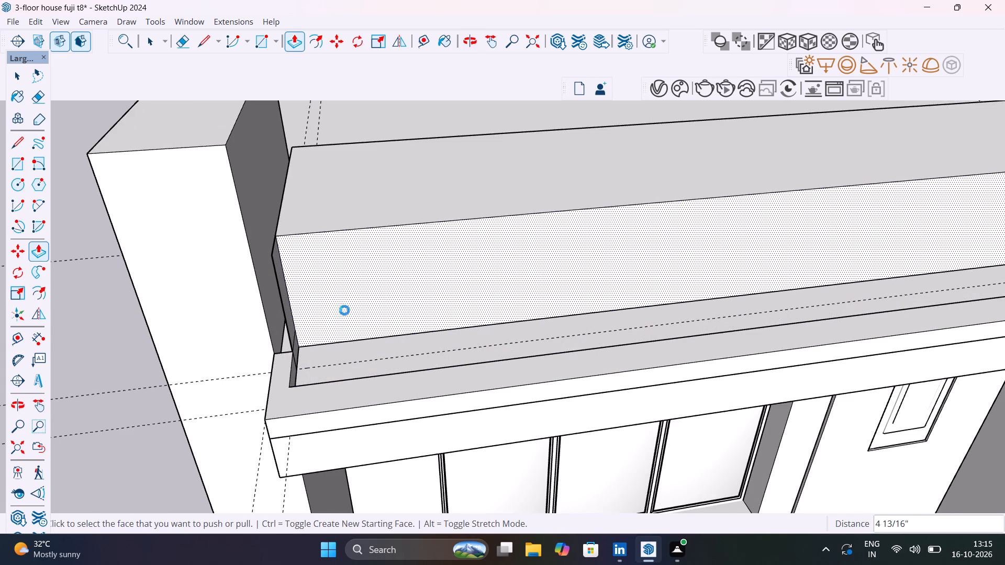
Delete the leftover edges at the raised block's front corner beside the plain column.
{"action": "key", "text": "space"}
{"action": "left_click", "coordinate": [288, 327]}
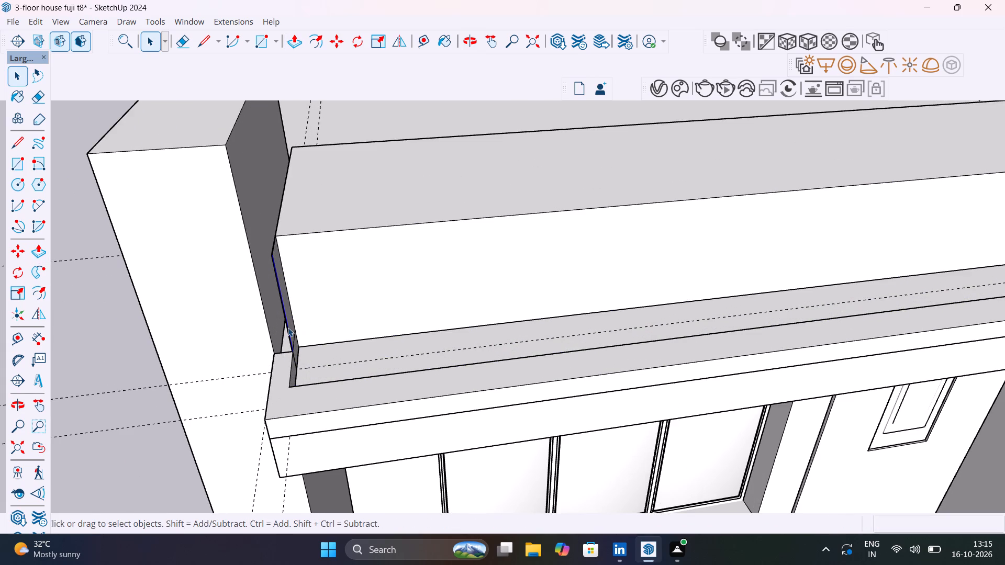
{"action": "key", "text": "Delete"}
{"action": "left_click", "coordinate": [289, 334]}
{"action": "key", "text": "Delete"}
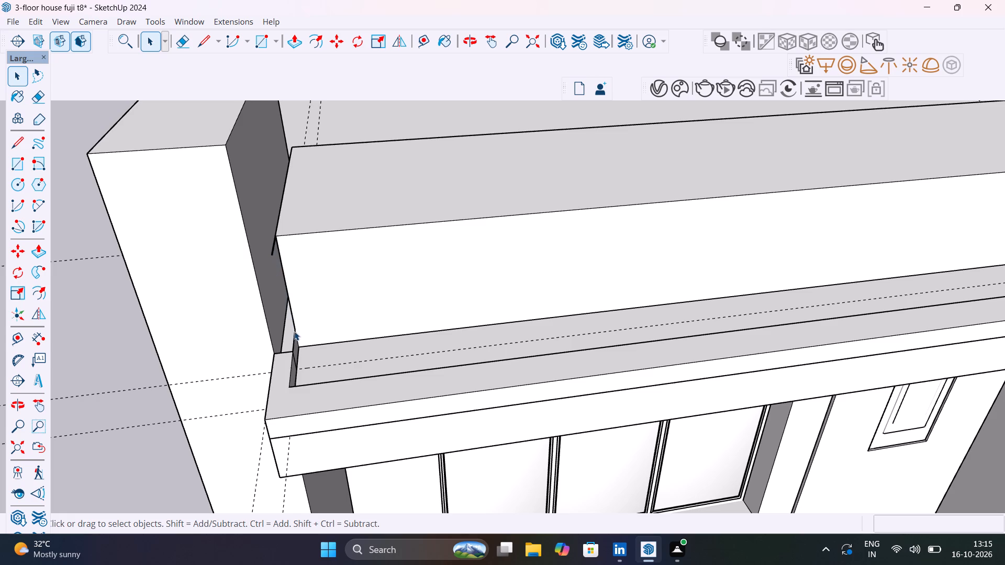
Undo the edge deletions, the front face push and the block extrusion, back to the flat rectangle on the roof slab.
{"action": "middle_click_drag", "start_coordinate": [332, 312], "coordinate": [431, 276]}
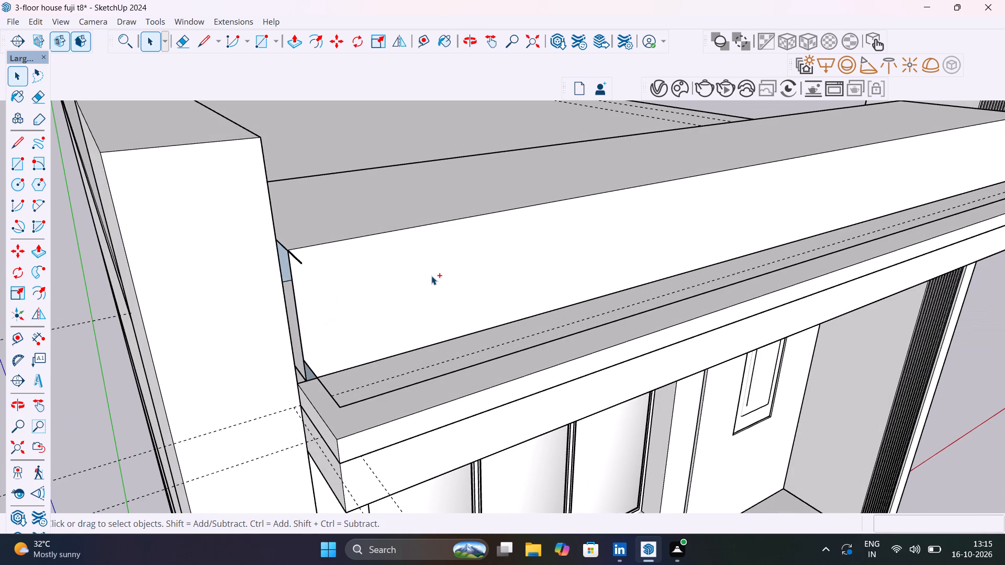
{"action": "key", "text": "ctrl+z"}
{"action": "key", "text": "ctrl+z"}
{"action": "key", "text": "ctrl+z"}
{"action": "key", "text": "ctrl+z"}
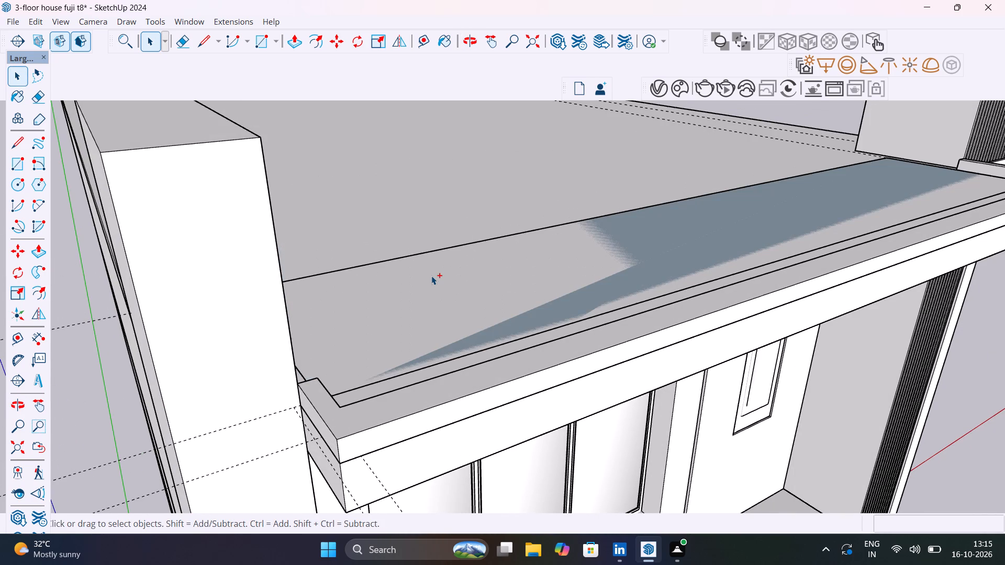
Undo the flat roof rectangle, the rear guide line and the small extension at the curb's end beside the plain column.
{"action": "scroll", "coordinate": [410, 338], "scroll_direction": "down", "scroll_amount": 1}
{"action": "middle_click_drag", "start_coordinate": [410, 338], "coordinate": [313, 477]}
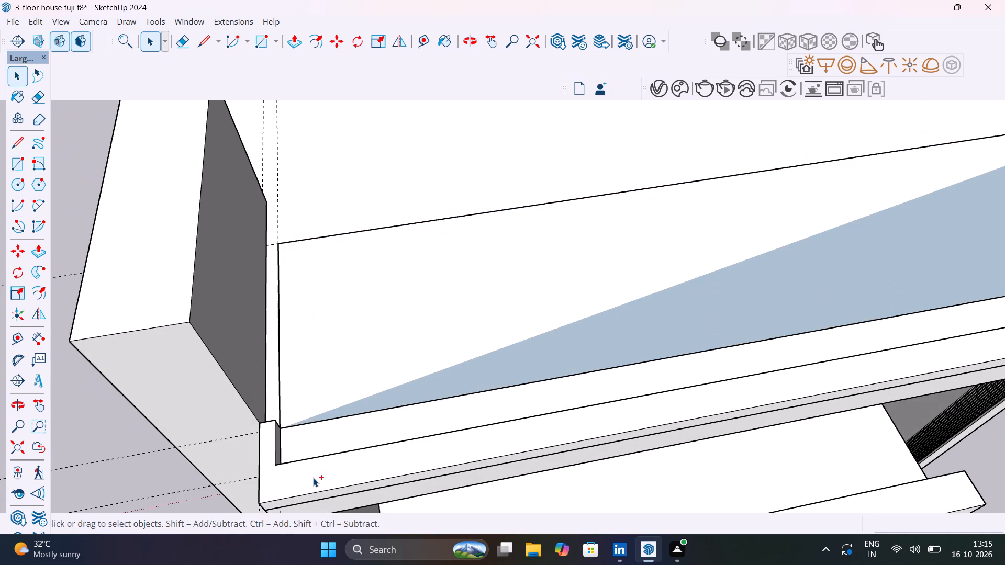
{"action": "key", "text": "ctrl+z"}
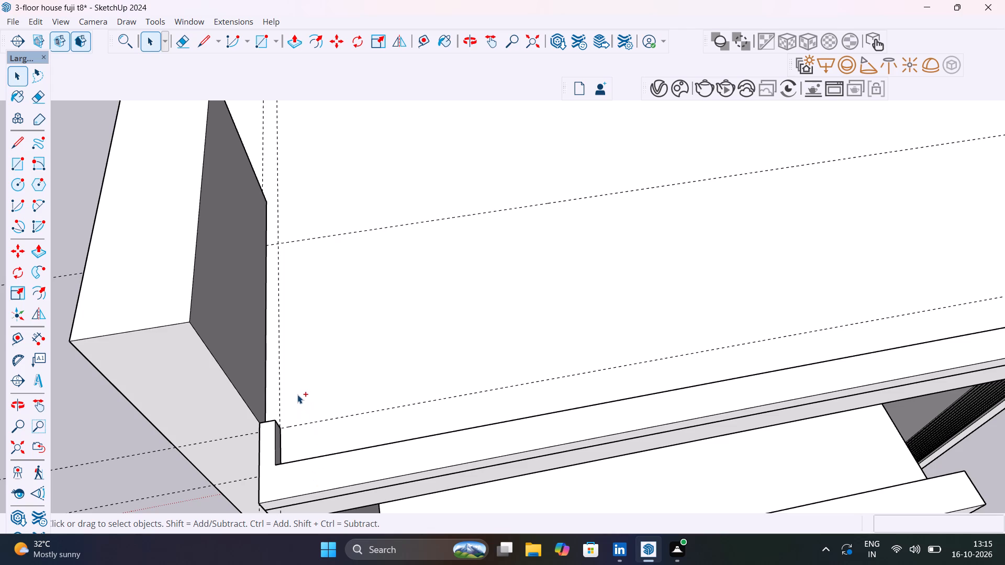
{"action": "key", "text": "ctrl+z"}
{"action": "key", "text": "ctrl+z"}
{"action": "key", "text": "ctrl+z"}
{"action": "key", "text": "ctrl+z"}
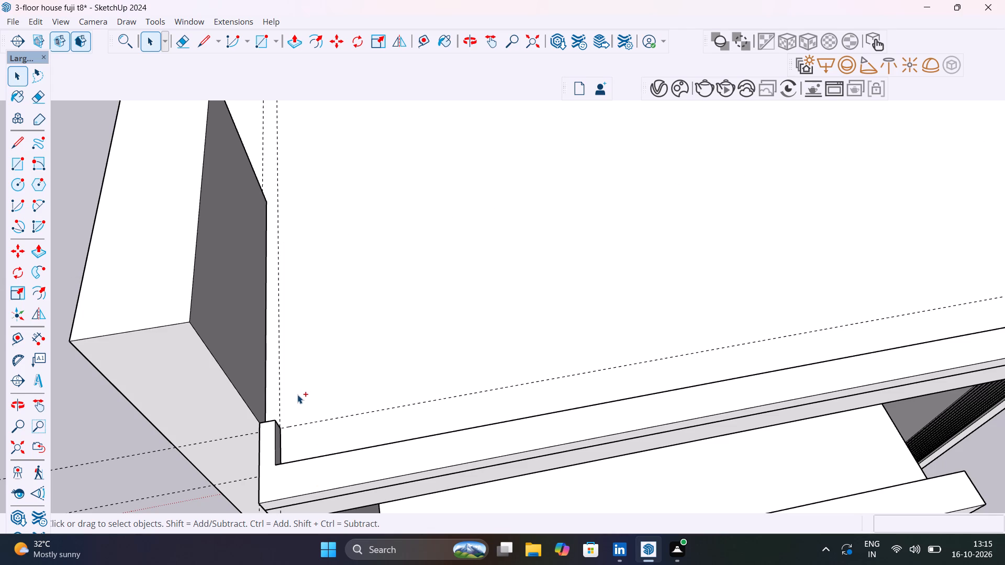
{"action": "key", "text": "ctrl+z"}
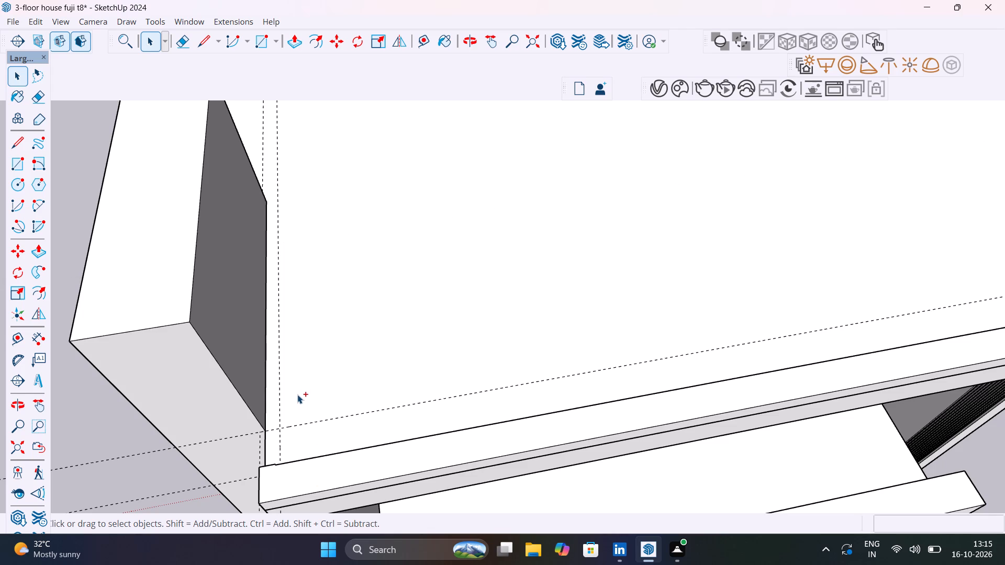
Place a guide about 1 7/16" inside the roof slab's side edge, next to the slatted column.
{"action": "middle_click_drag", "start_coordinate": [297, 423], "coordinate": [336, 415]}
{"action": "scroll", "coordinate": [381, 409], "scroll_direction": "down", "scroll_amount": 1, "text": "shift"}
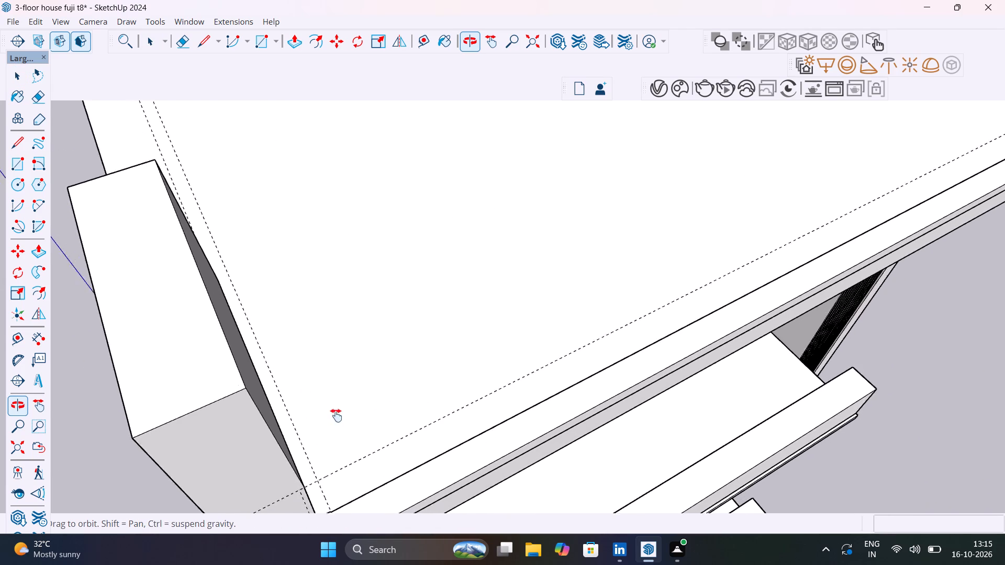
{"action": "middle_click_drag", "start_coordinate": [336, 415], "coordinate": [213, 419]}
{"action": "scroll", "coordinate": [224, 422], "scroll_direction": "down", "scroll_amount": 3}
{"action": "middle_click_drag", "start_coordinate": [273, 419], "coordinate": [198, 412]}
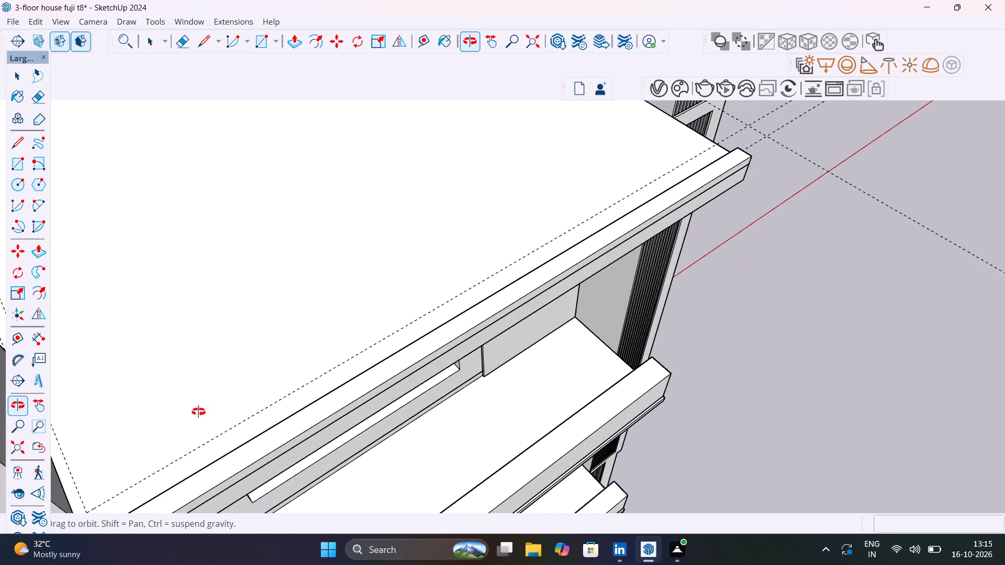
{"action": "middle_click_drag", "start_coordinate": [198, 412], "coordinate": [70, 409]}
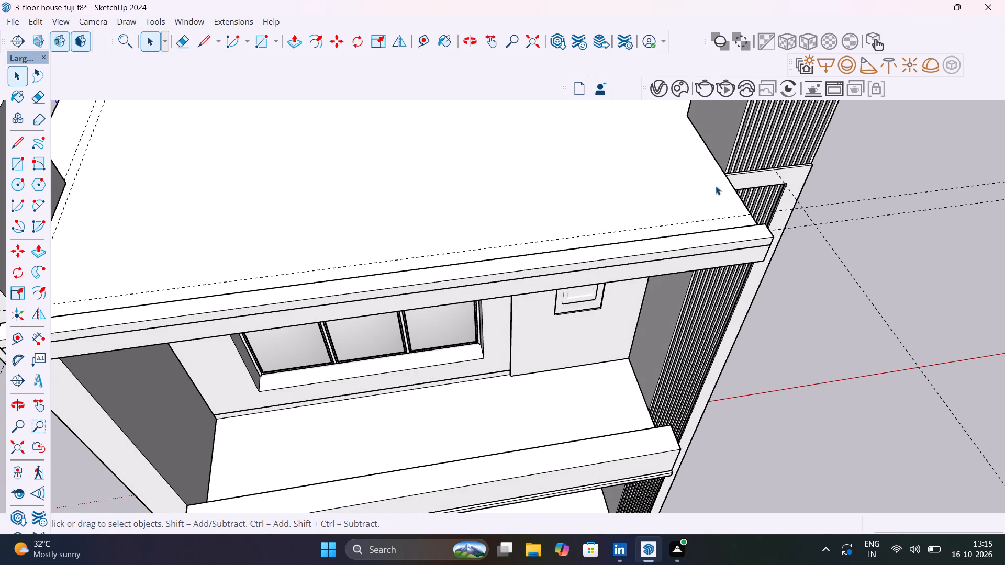
{"action": "scroll", "coordinate": [719, 183], "scroll_direction": "up", "scroll_amount": 8}
{"action": "middle_click_drag", "start_coordinate": [767, 342], "coordinate": [999, 449]}
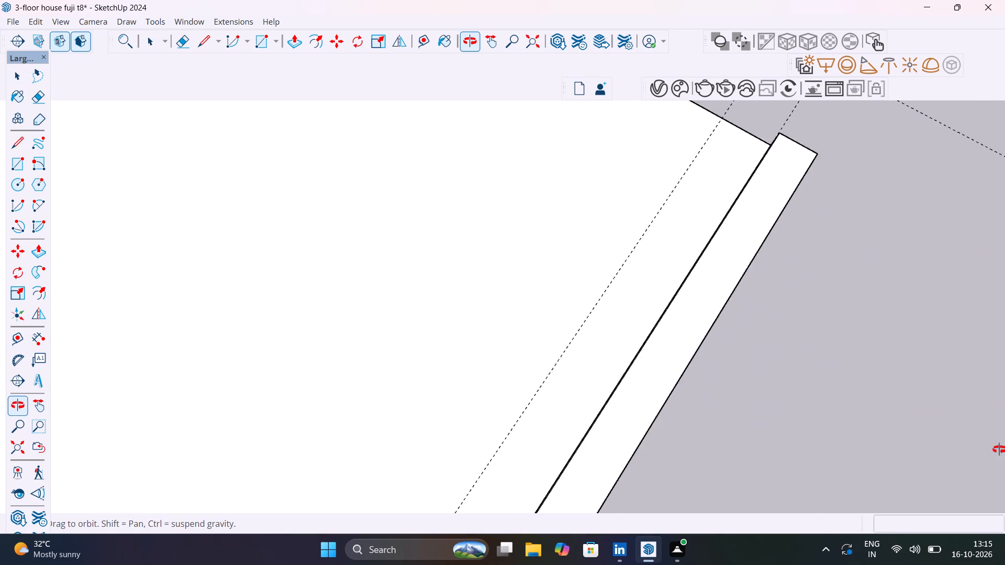
{"action": "middle_click_drag", "start_coordinate": [999, 449], "coordinate": [633, 366]}
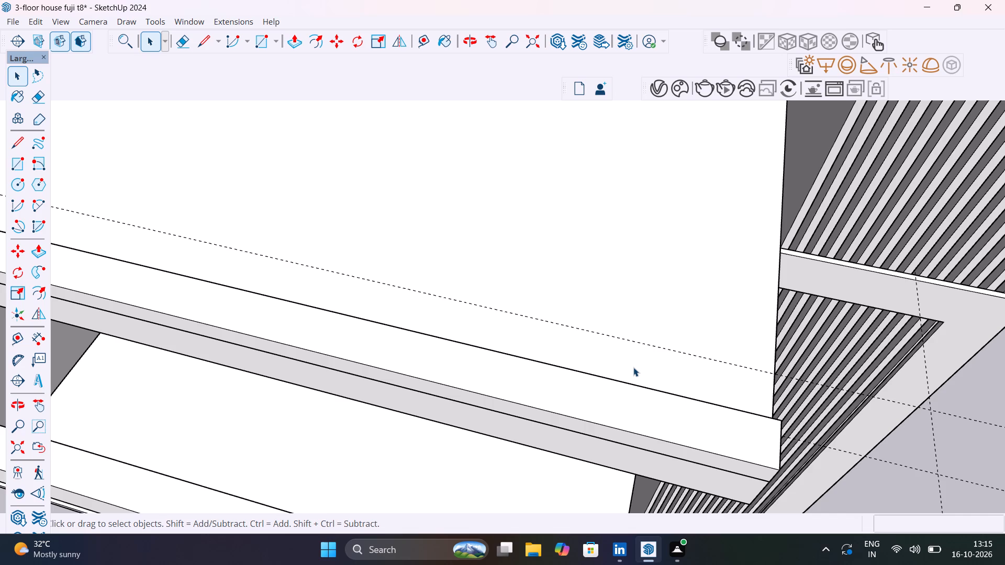
{"action": "key", "text": "t"}
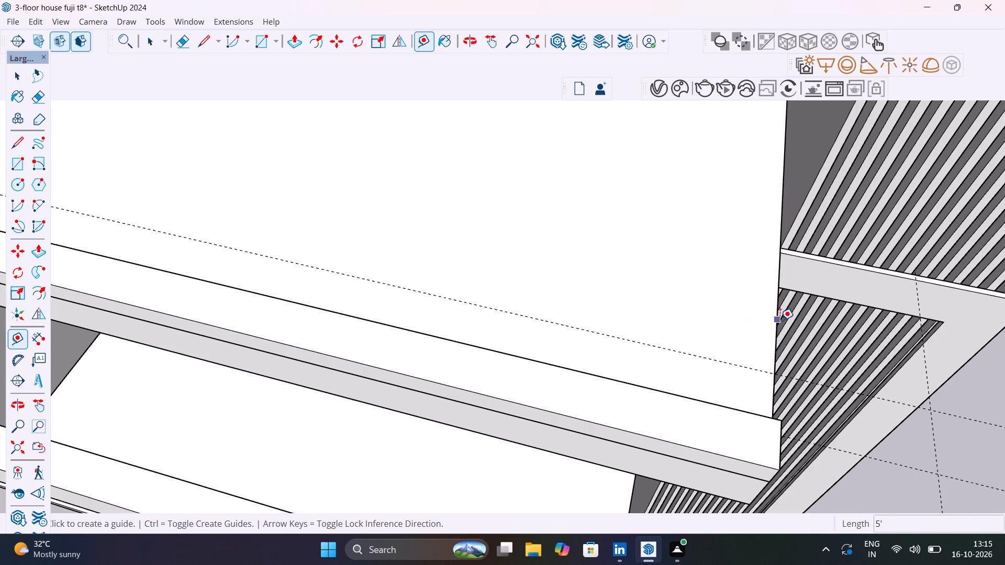
{"action": "left_click", "coordinate": [777, 323]}
{"action": "left_click", "coordinate": [763, 324]}
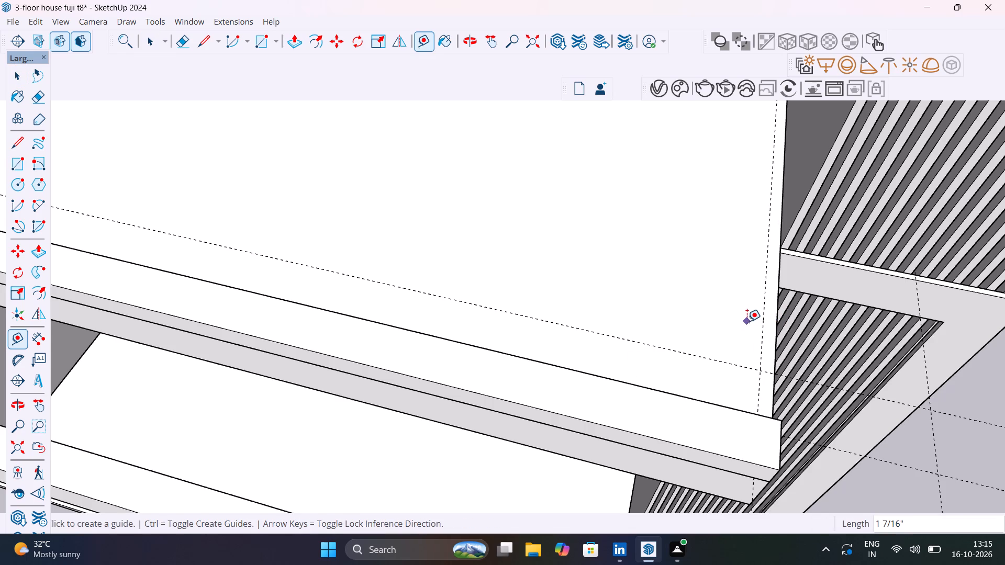
Draw a 15' 5 1/4" by 4' rectangle on the roof slab, from the plain column's rear inner corner to the front guide intersection beside the slatted column.
{"action": "scroll", "coordinate": [747, 320], "scroll_direction": "down", "scroll_amount": 1}
{"action": "middle_click_drag", "start_coordinate": [747, 331], "coordinate": [886, 493], "text": "shift"}
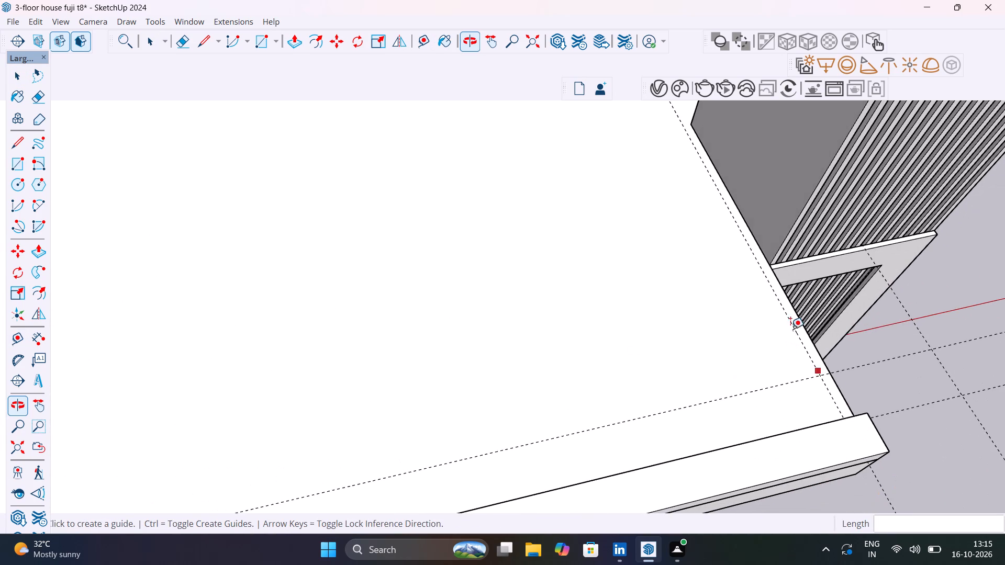
{"action": "middle_click_drag", "start_coordinate": [747, 259], "coordinate": [863, 370], "text": "shift"}
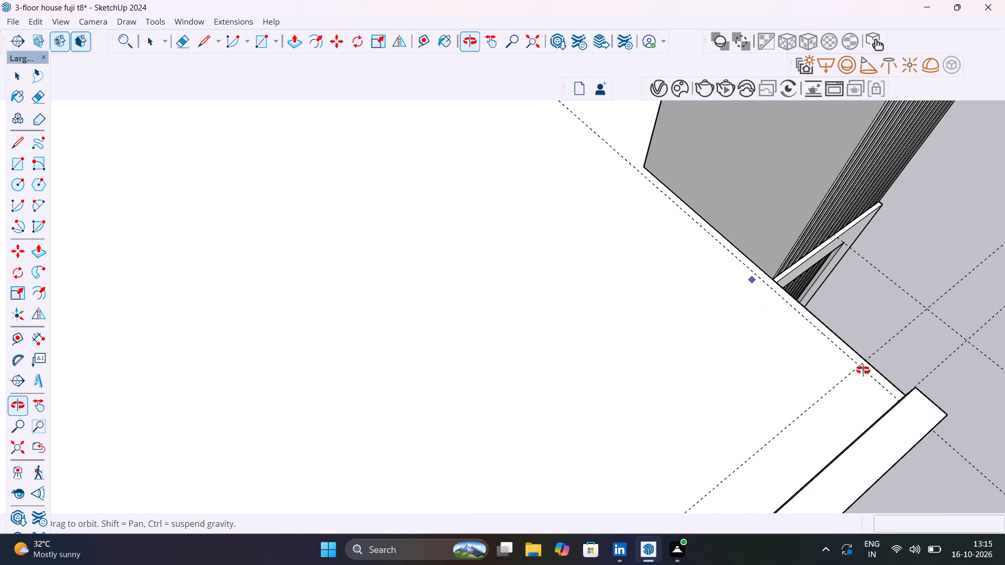
{"action": "middle_click_drag", "start_coordinate": [863, 370], "coordinate": [864, 385], "text": "shift"}
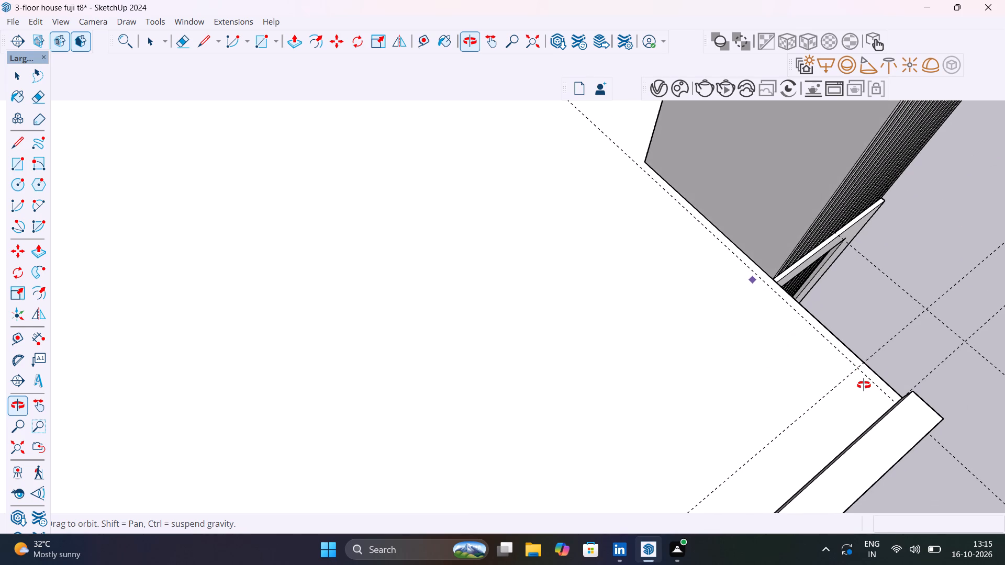
{"action": "middle_click_drag", "start_coordinate": [864, 385], "coordinate": [873, 425], "text": "shift"}
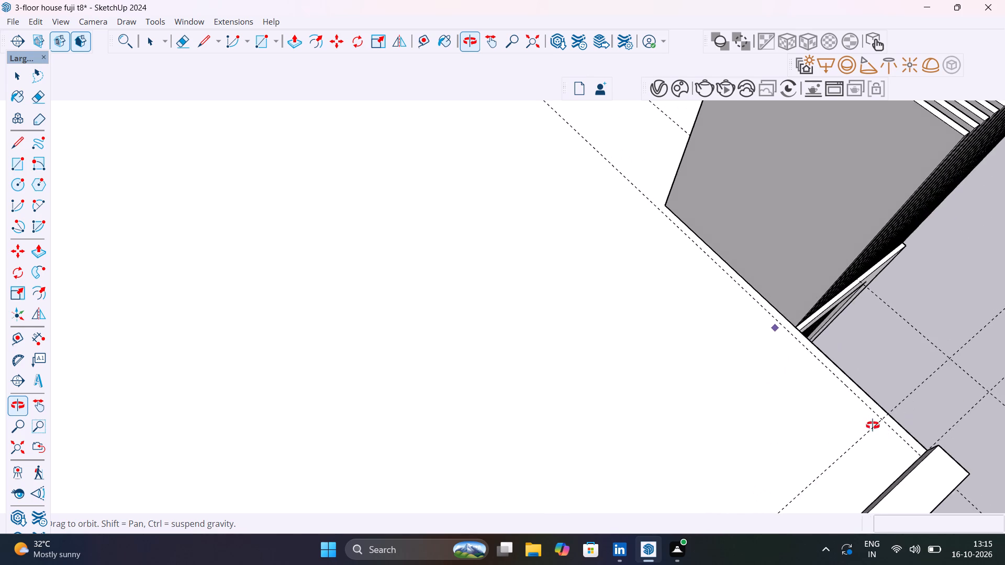
{"action": "middle_click_drag", "start_coordinate": [873, 425], "coordinate": [747, 388], "text": "shift"}
{"action": "scroll", "coordinate": [747, 389], "scroll_direction": "down", "scroll_amount": 12}
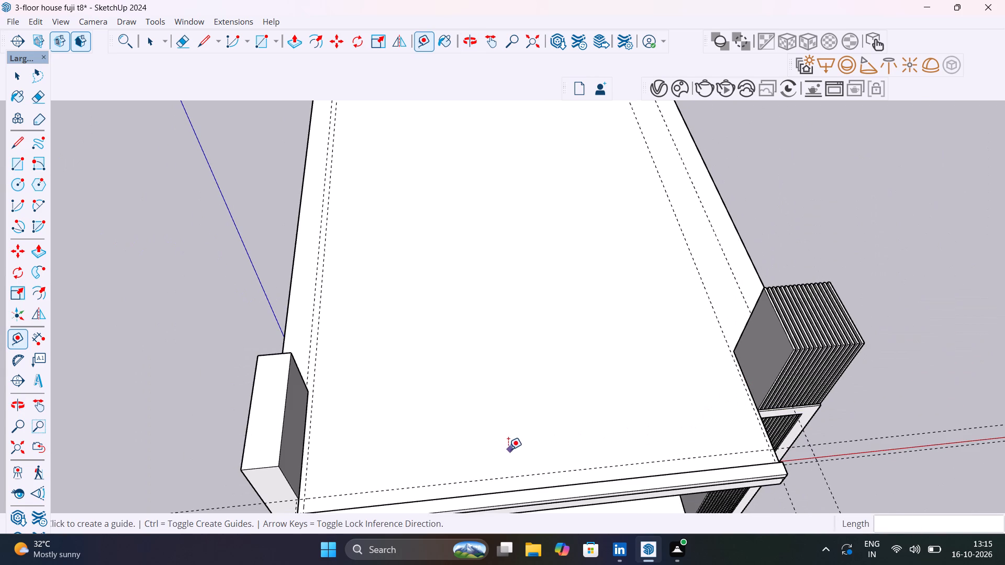
{"action": "middle_click_drag", "start_coordinate": [508, 447], "coordinate": [515, 375], "text": "shift"}
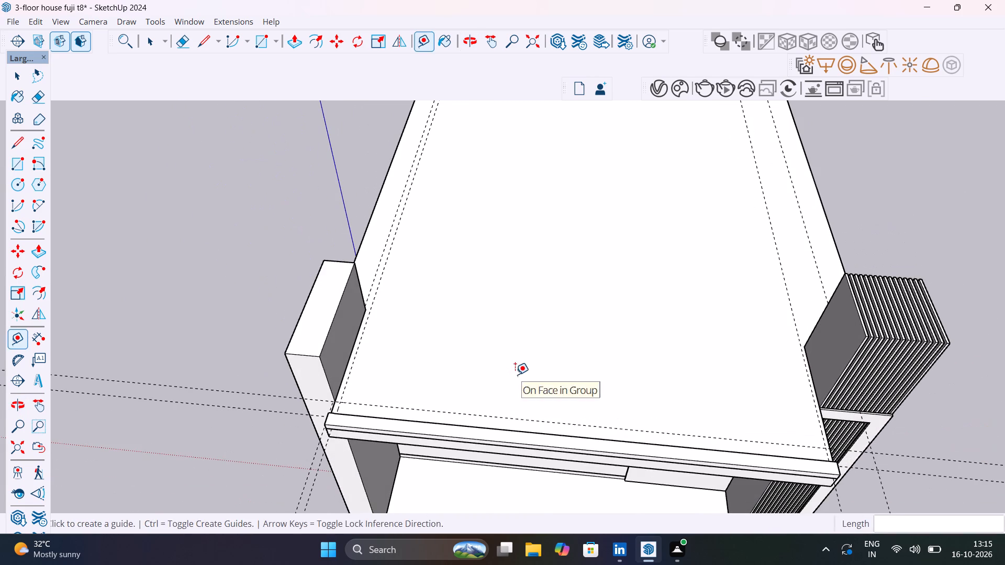
{"action": "key", "text": "space"}
{"action": "type", "text": "R"}
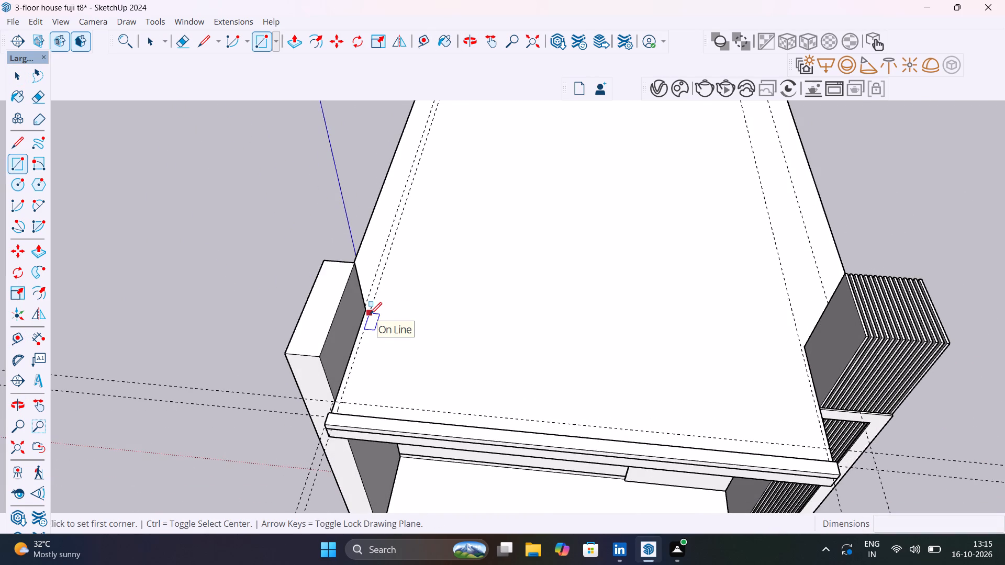
{"action": "scroll", "coordinate": [370, 313], "scroll_direction": "up", "scroll_amount": 4}
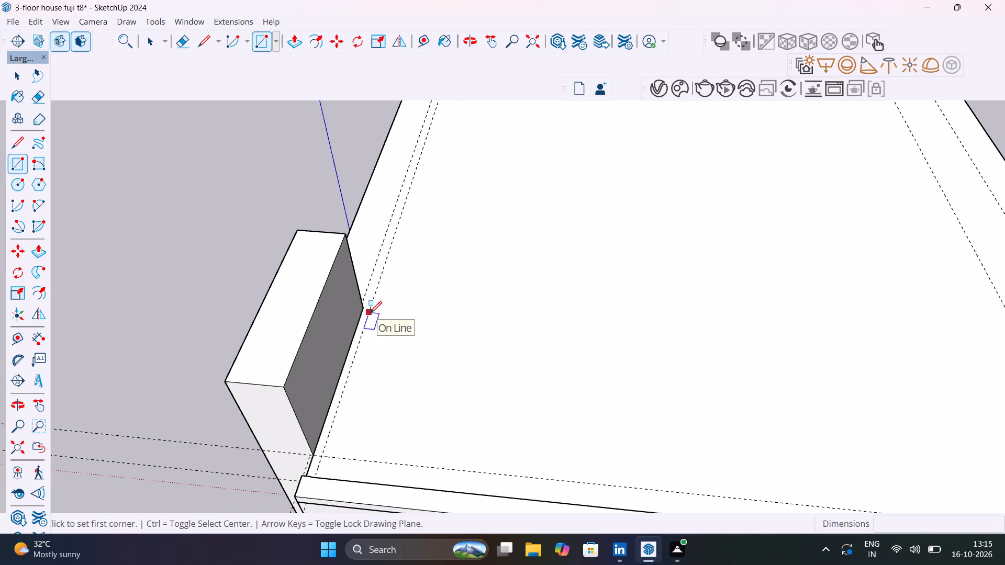
{"action": "key", "text": "Escape"}
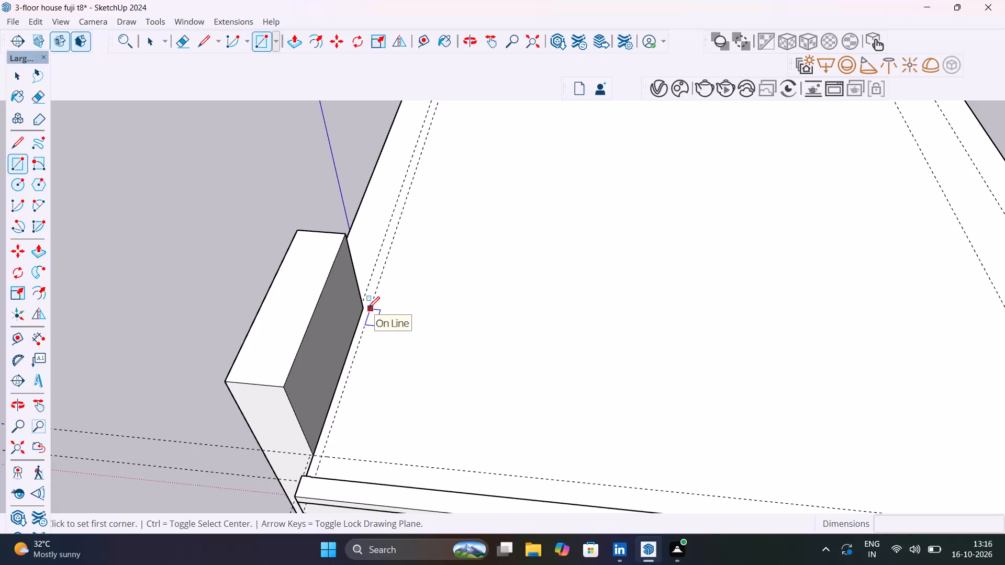
{"action": "left_click", "coordinate": [365, 308]}
{"action": "scroll", "coordinate": [703, 471], "scroll_direction": "down", "scroll_amount": 9}
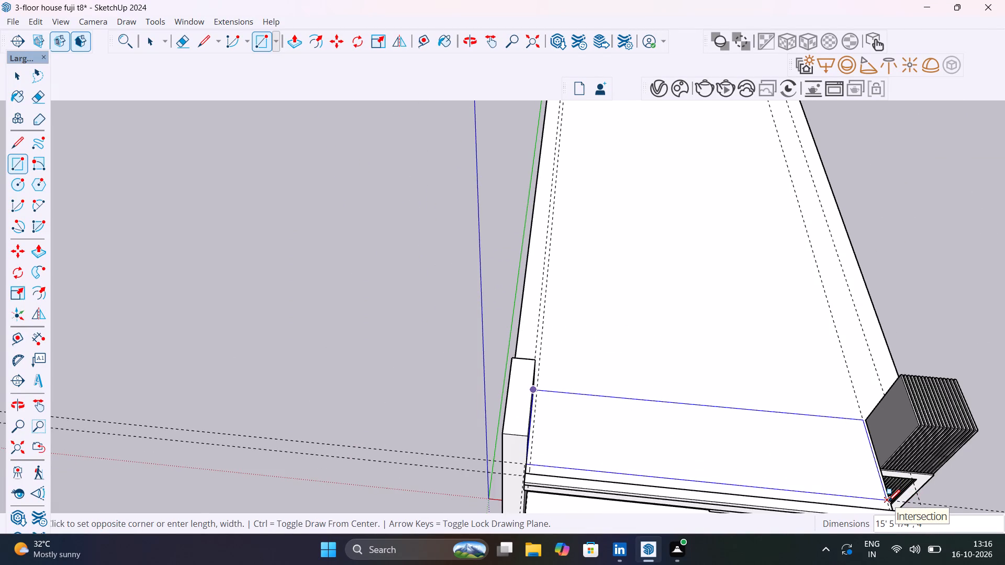
{"action": "left_click", "coordinate": [888, 501]}
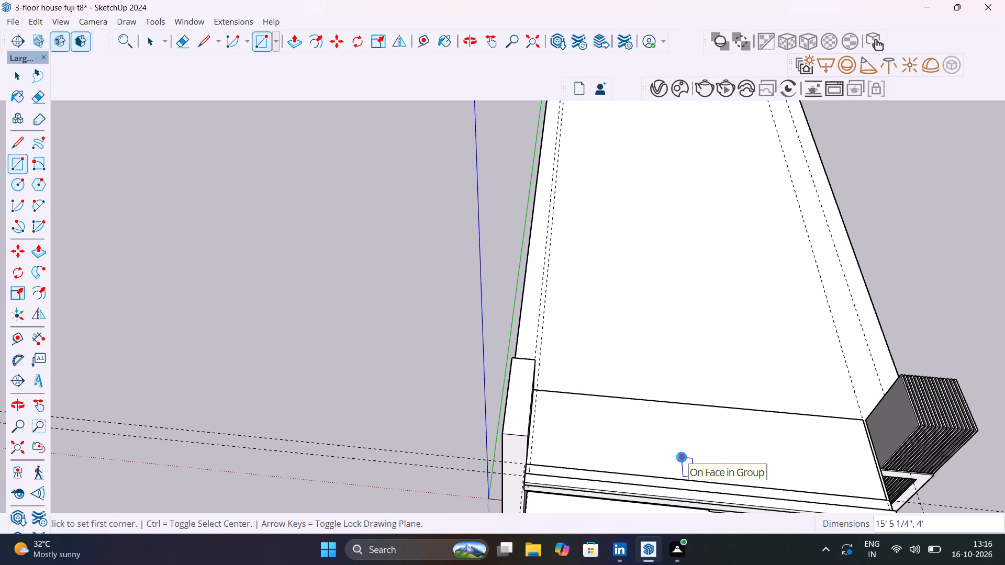
Push/Pull the roof rectangle up about 1' 6 3/16" to form a raised block between the columns.
{"action": "key", "text": "p"}
{"action": "left_click", "coordinate": [682, 457]}
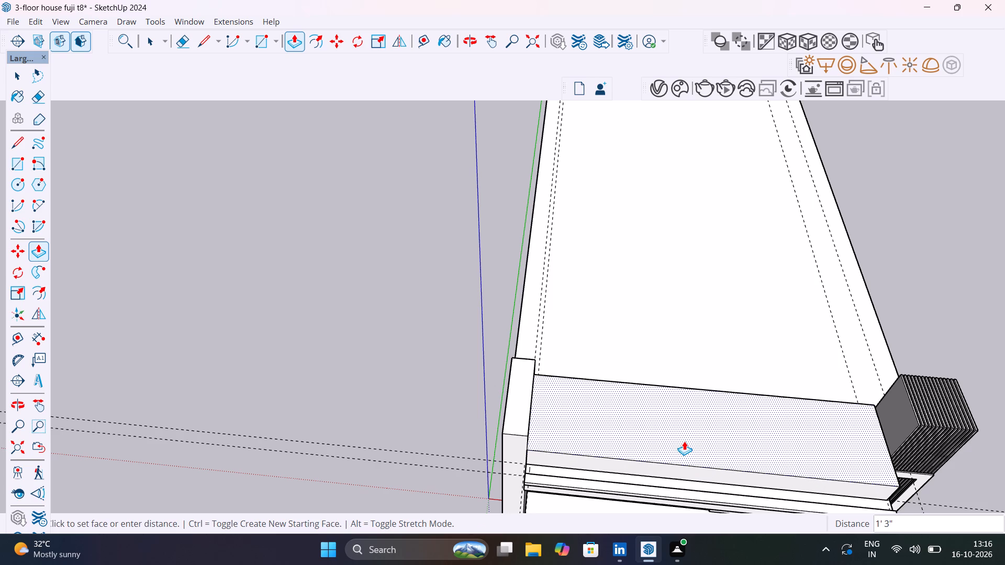
{"action": "left_click", "coordinate": [687, 438]}
Push the raised block's front face back, away from the front curb.
{"action": "middle_click_drag", "start_coordinate": [718, 468], "coordinate": [713, 456]}
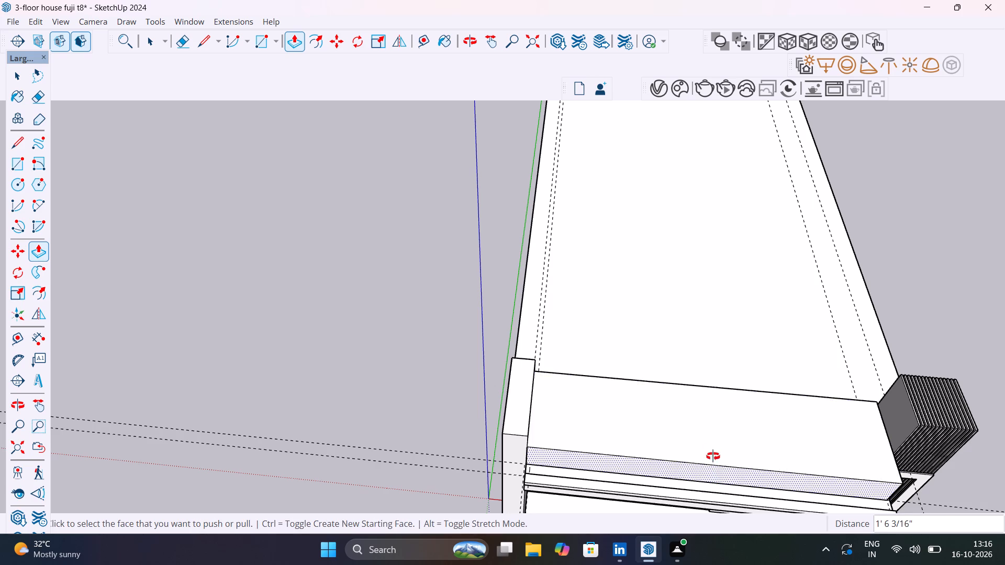
{"action": "middle_click_drag", "start_coordinate": [713, 456], "coordinate": [722, 385]}
{"action": "scroll", "coordinate": [722, 385], "scroll_direction": "up", "scroll_amount": 1}
{"action": "left_click", "coordinate": [662, 458]}
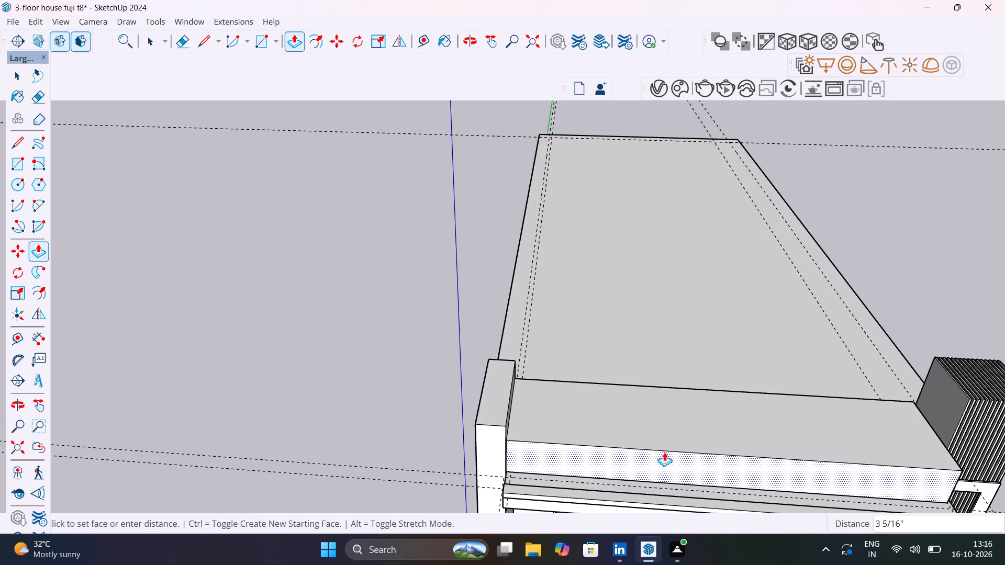
{"action": "left_click", "coordinate": [665, 451]}
Push/Pull the front curb's rear face back about 10 1/4" to meet the raised block's front face.
{"action": "middle_click_drag", "start_coordinate": [678, 465], "coordinate": [841, 481]}
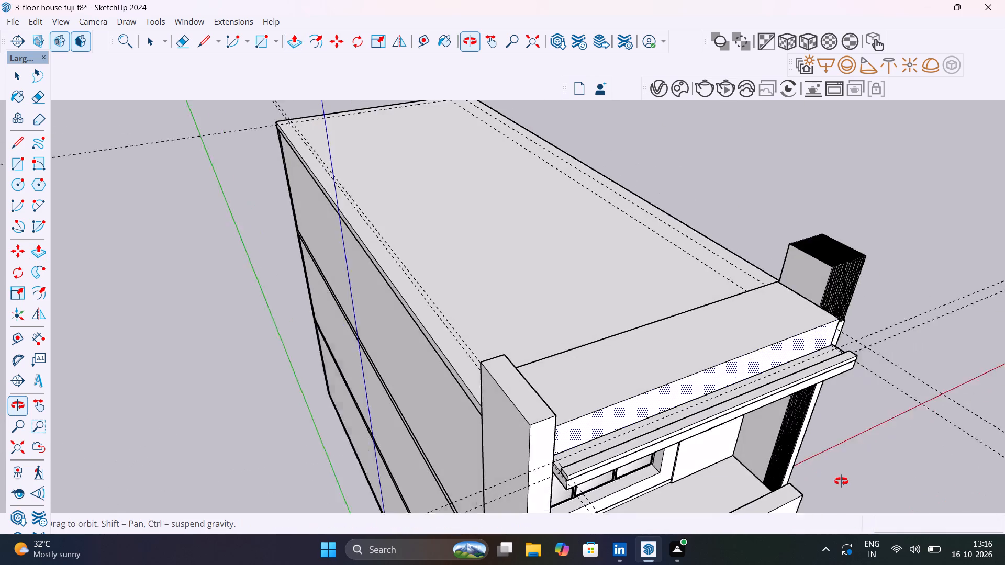
{"action": "middle_click_drag", "start_coordinate": [841, 481], "coordinate": [843, 481]}
{"action": "scroll", "coordinate": [694, 428], "scroll_direction": "up", "scroll_amount": 12}
{"action": "middle_click_drag", "start_coordinate": [601, 438], "coordinate": [701, 437]}
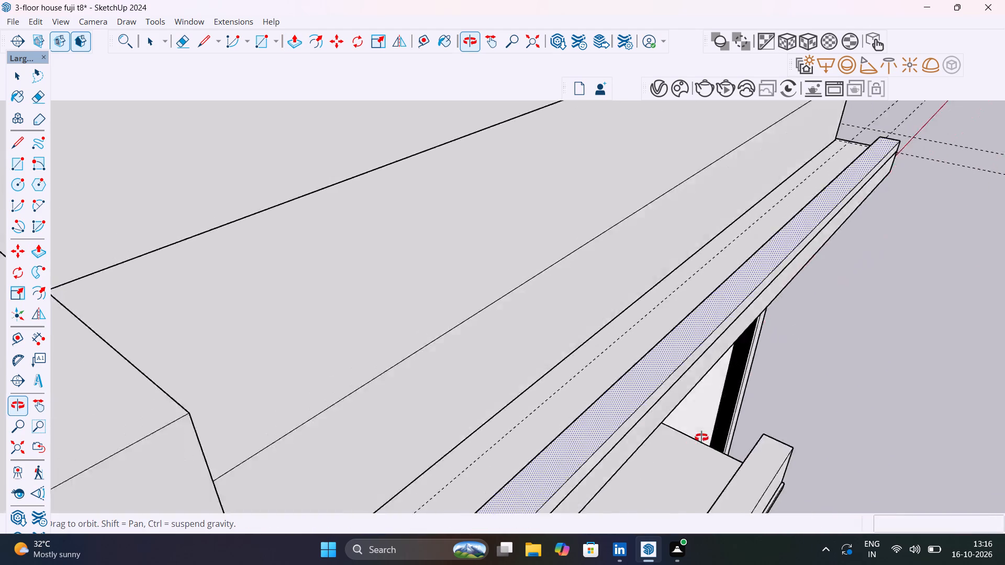
{"action": "middle_click_drag", "start_coordinate": [701, 437], "coordinate": [958, 439]}
{"action": "middle_click_drag", "start_coordinate": [690, 395], "coordinate": [674, 438]}
{"action": "scroll", "coordinate": [625, 431], "scroll_direction": "up", "scroll_amount": 4}
{"action": "left_click", "coordinate": [631, 424]}
{"action": "scroll", "coordinate": [600, 438], "scroll_direction": "down", "scroll_amount": 1}
{"action": "middle_click_drag", "start_coordinate": [599, 438], "coordinate": [591, 438]}
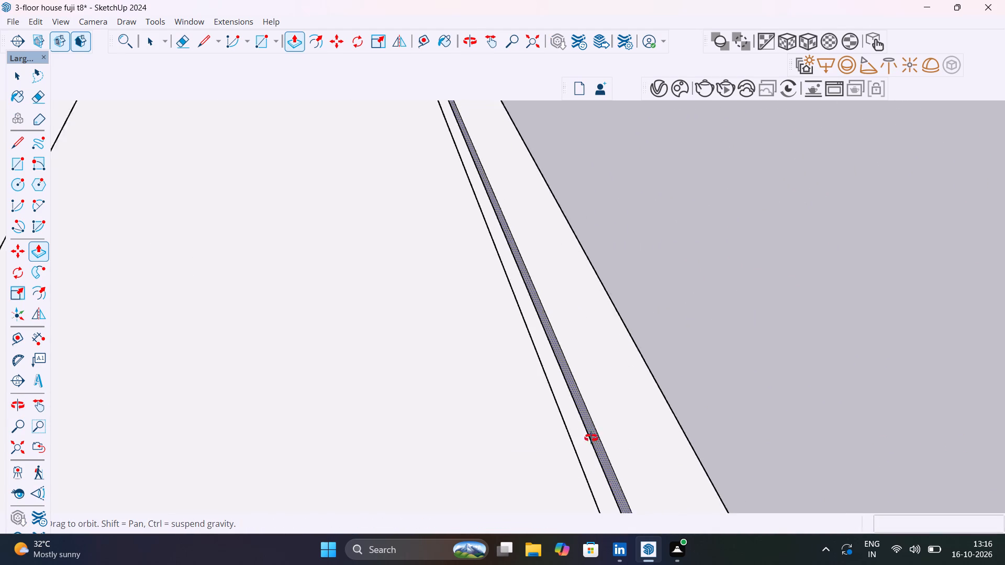
{"action": "middle_click_drag", "start_coordinate": [591, 438], "coordinate": [533, 432]}
{"action": "scroll", "coordinate": [533, 432], "scroll_direction": "up", "scroll_amount": 1}
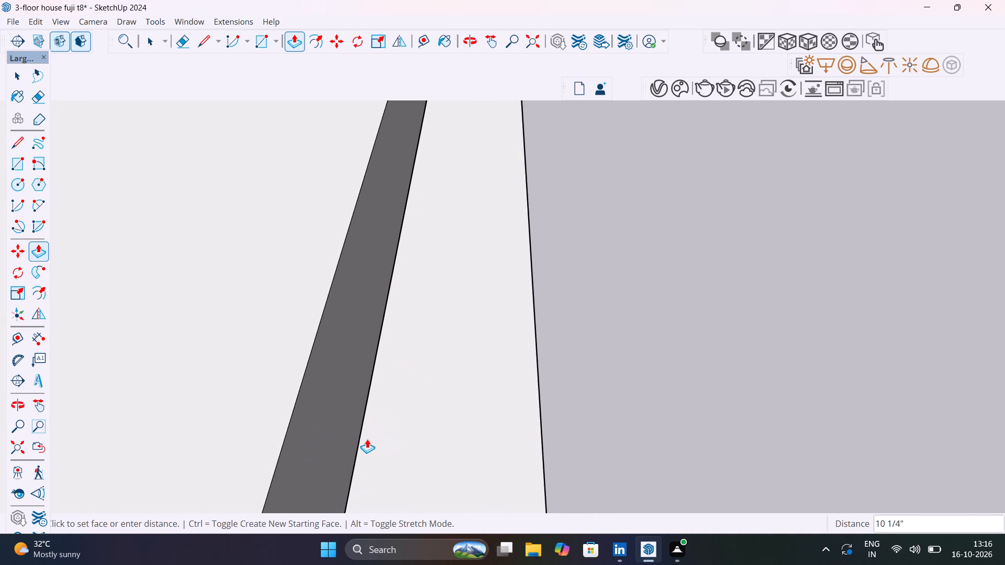
{"action": "left_click", "coordinate": [366, 439]}
{"action": "scroll", "coordinate": [461, 445], "scroll_direction": "down", "scroll_amount": 5}
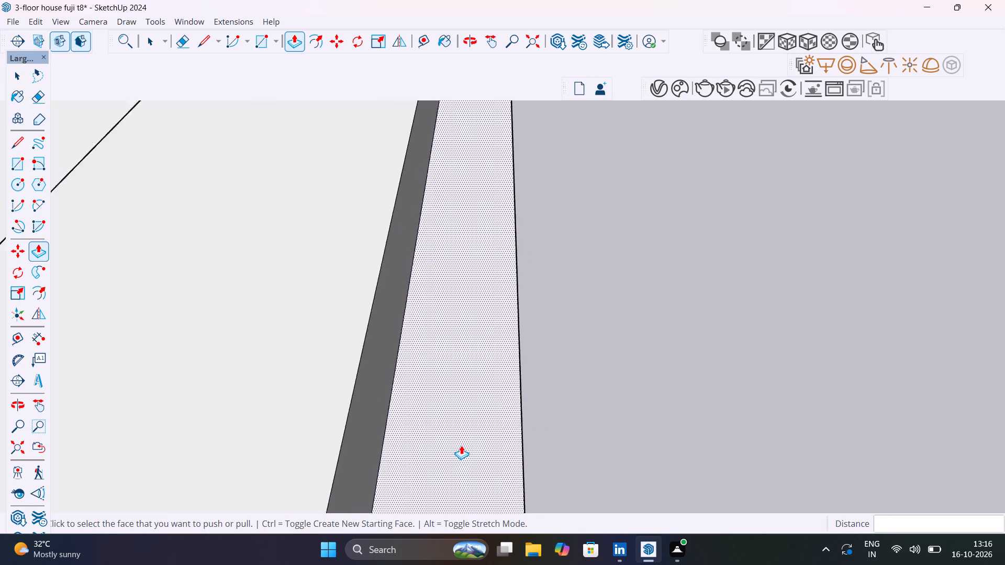
{"action": "scroll", "coordinate": [461, 445], "scroll_direction": "down", "scroll_amount": 2}
{"action": "scroll", "coordinate": [461, 445], "scroll_direction": "up", "scroll_amount": 1}
{"action": "scroll", "coordinate": [461, 445], "scroll_direction": "down", "scroll_amount": 6}
{"action": "key", "text": "space"}
Examine the raised block and curb from the front, then closely at the corner beside the plain column.
{"action": "middle_click_drag", "start_coordinate": [525, 439], "coordinate": [291, 381]}
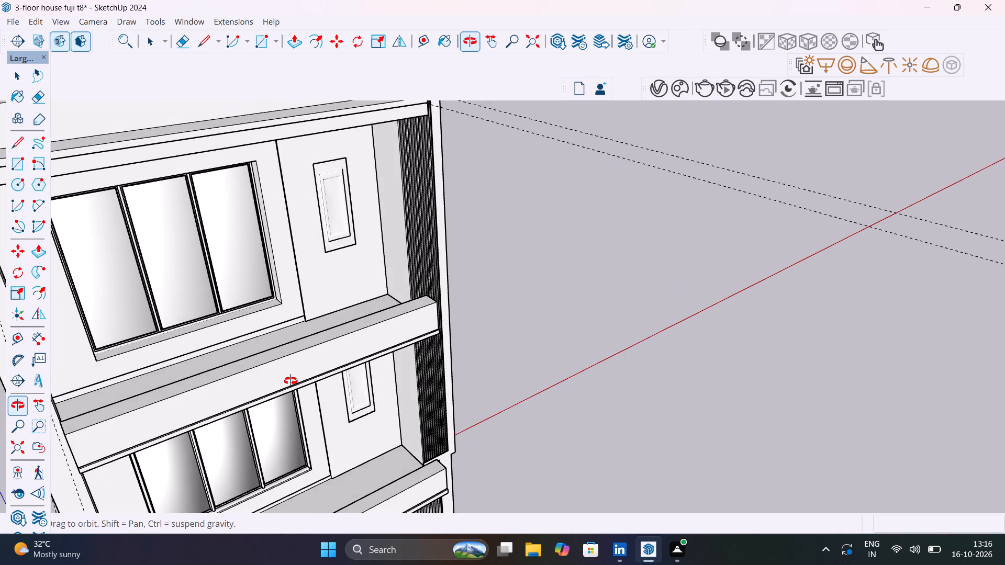
{"action": "middle_click_drag", "start_coordinate": [291, 381], "coordinate": [490, 438]}
{"action": "scroll", "coordinate": [493, 421], "scroll_direction": "down", "scroll_amount": 1, "text": "shift"}
{"action": "scroll", "coordinate": [517, 392], "scroll_direction": "down", "scroll_amount": 4}
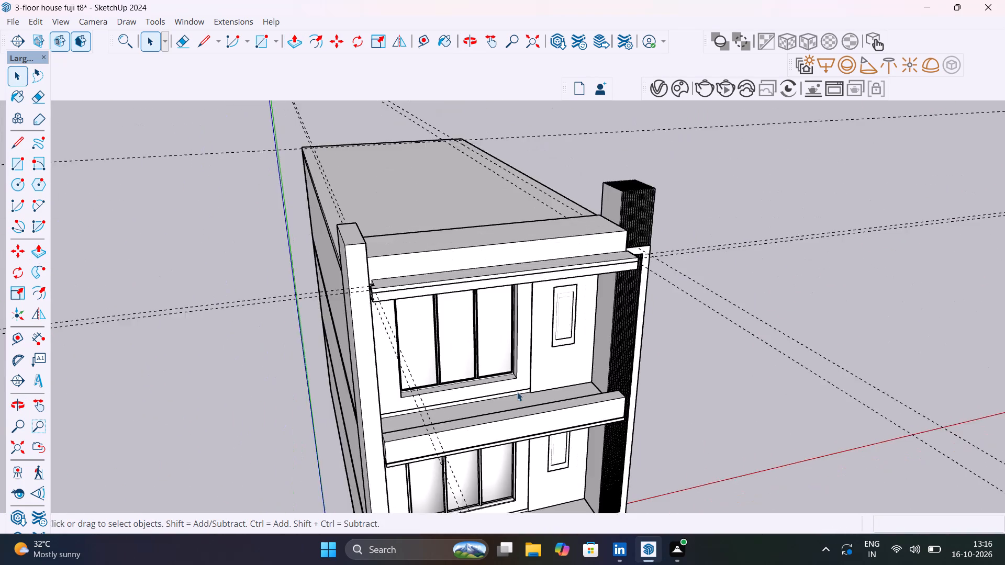
{"action": "middle_click_drag", "start_coordinate": [508, 373], "coordinate": [463, 393]}
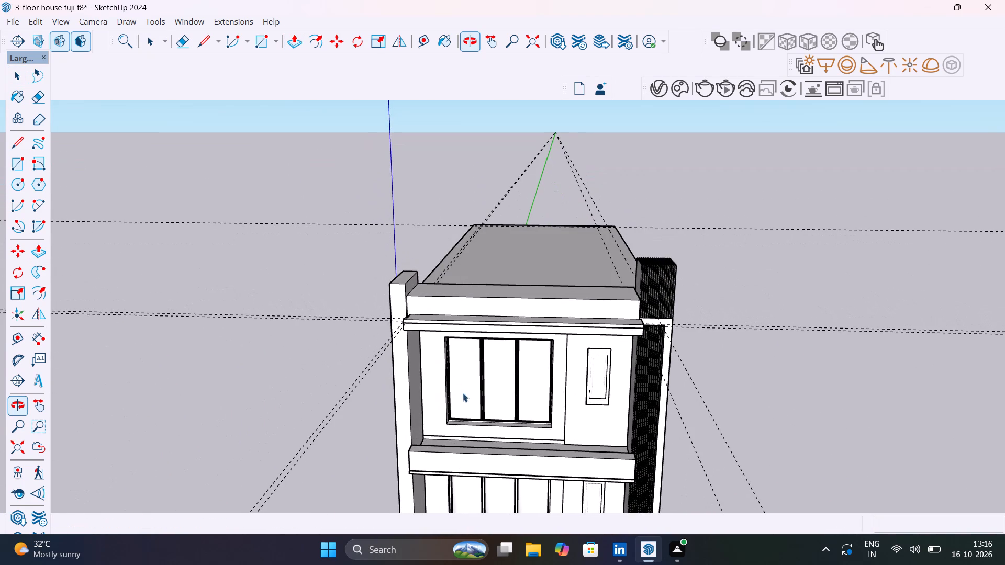
{"action": "scroll", "coordinate": [442, 309], "scroll_direction": "up", "scroll_amount": 9}
{"action": "scroll", "coordinate": [330, 335], "scroll_direction": "up", "scroll_amount": 9}
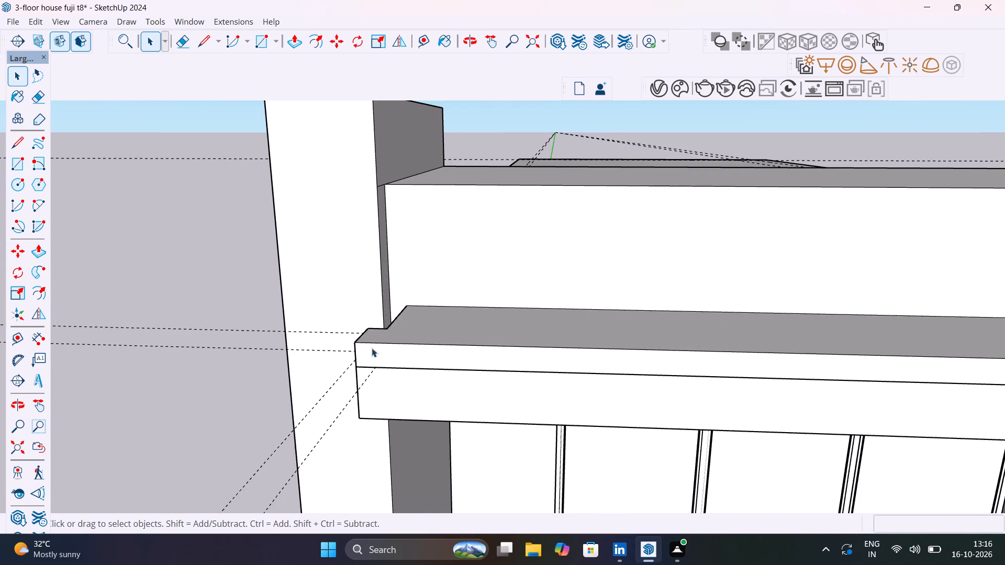
{"action": "middle_click_drag", "start_coordinate": [385, 349], "coordinate": [484, 398]}
{"action": "scroll", "coordinate": [417, 342], "scroll_direction": "up", "scroll_amount": 8}
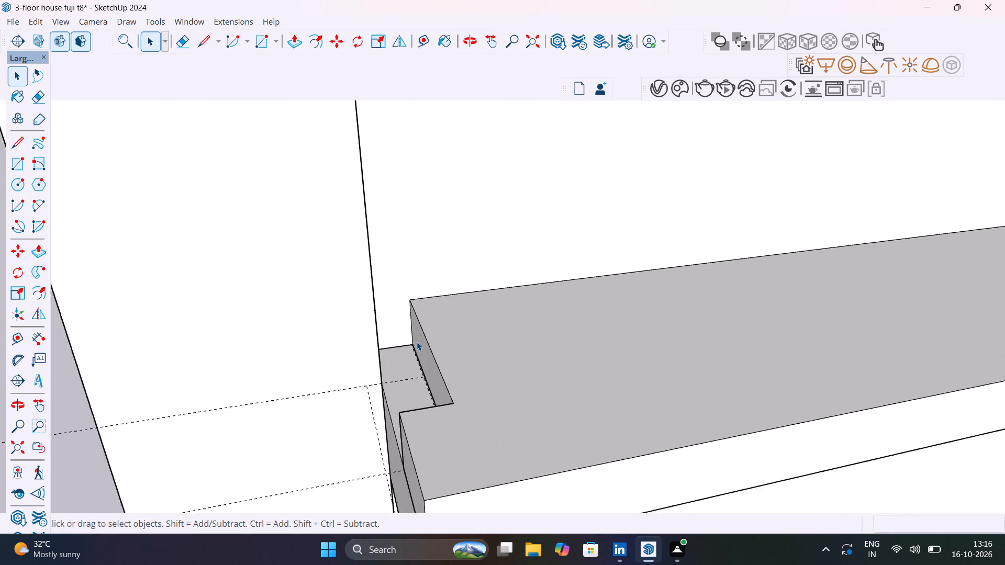
Push/Pull the short end face of the curb's widened rear part out 2 3/16" toward the plain column, flush with the curb's end.
{"action": "scroll", "coordinate": [417, 342], "scroll_direction": "up", "scroll_amount": 2}
{"action": "left_click", "coordinate": [420, 352]}
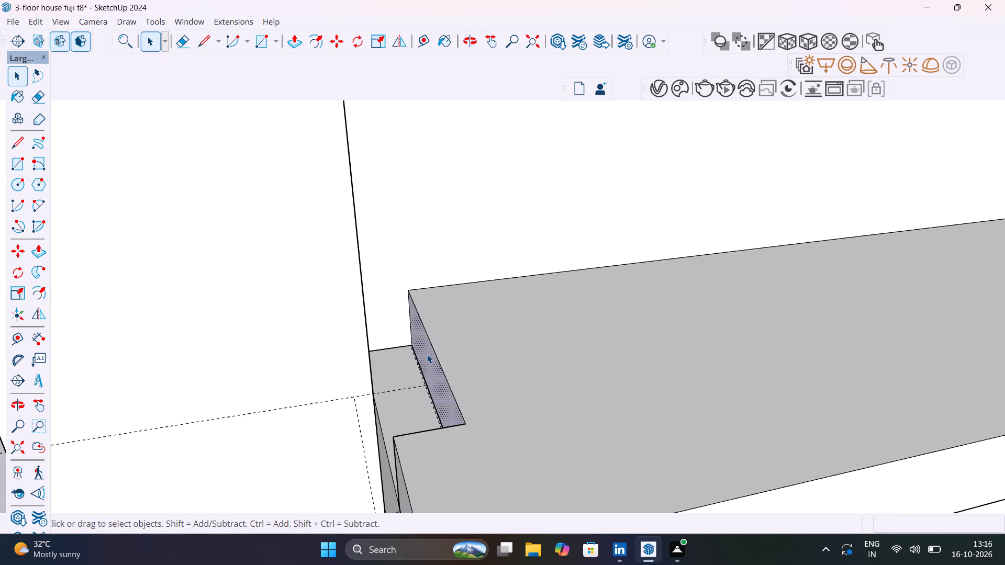
{"action": "key", "text": "p"}
{"action": "left_click", "coordinate": [427, 354]}
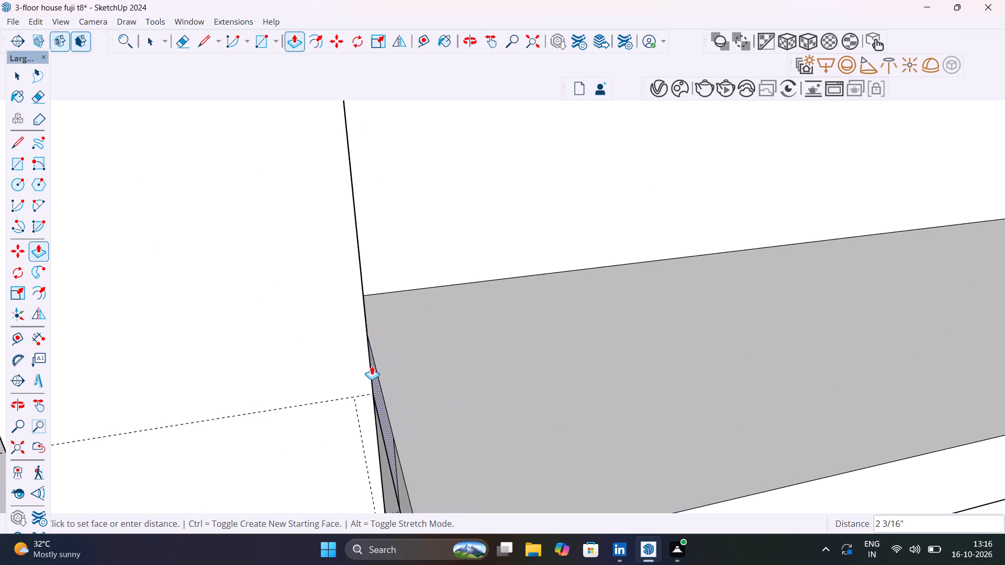
{"action": "left_click", "coordinate": [370, 368]}
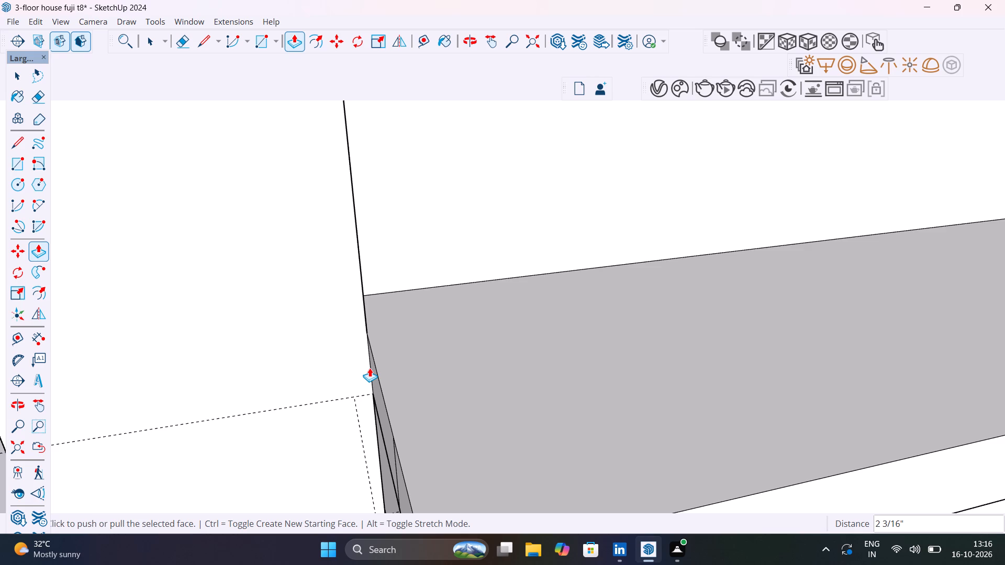
{"action": "key", "text": "space"}
Delete the leftover vertical seam edge on the curb's end face beside the plain column.
{"action": "middle_click_drag", "start_coordinate": [375, 445], "coordinate": [481, 407]}
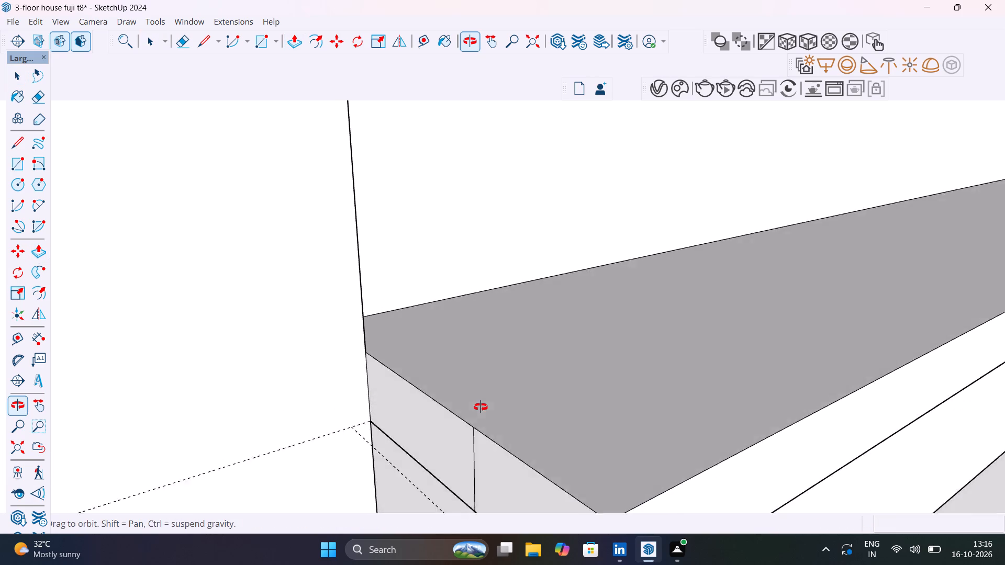
{"action": "middle_click_drag", "start_coordinate": [481, 407], "coordinate": [494, 403]}
{"action": "scroll", "coordinate": [494, 403], "scroll_direction": "up", "scroll_amount": 1}
{"action": "left_click", "coordinate": [500, 445]}
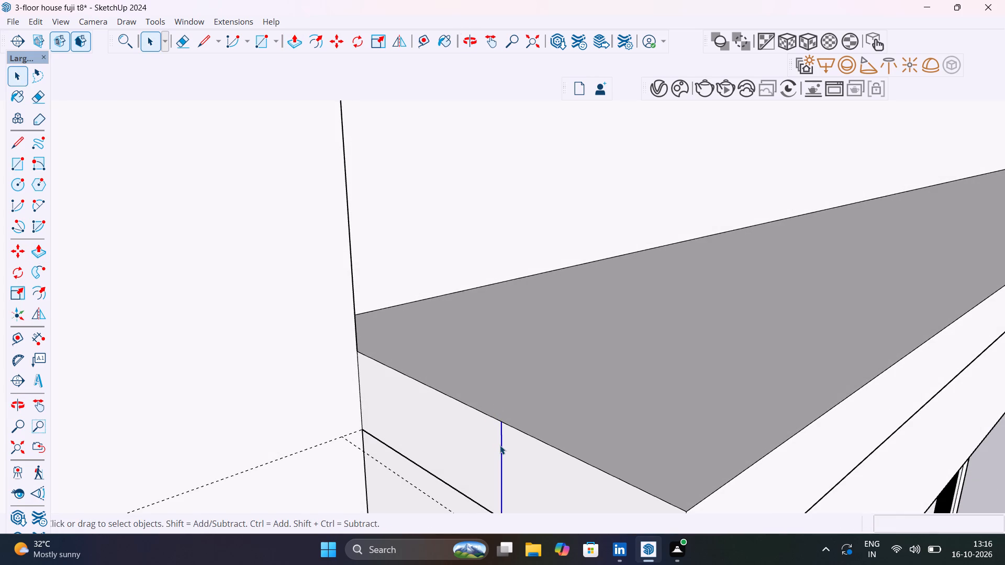
{"action": "key", "text": "Delete"}
Push/Pull the raised block's end face beside the slatted column outward 1 7/16".
{"action": "scroll", "coordinate": [500, 445], "scroll_direction": "down", "scroll_amount": 15}
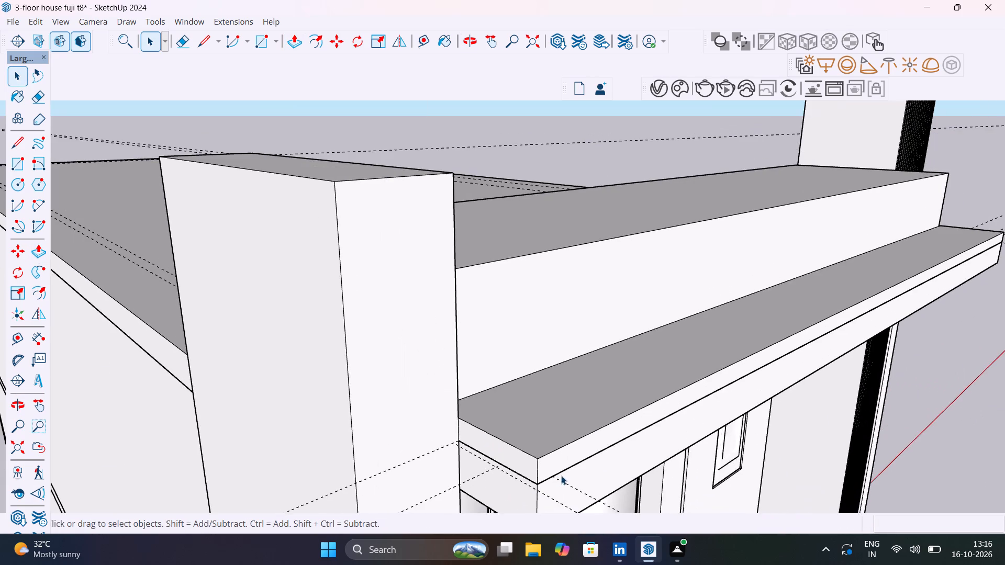
{"action": "middle_click_drag", "start_coordinate": [561, 472], "coordinate": [366, 454], "text": "shift"}
{"action": "scroll", "coordinate": [499, 426], "scroll_direction": "down", "scroll_amount": 6}
{"action": "middle_click_drag", "start_coordinate": [585, 428], "coordinate": [489, 411]}
{"action": "scroll", "coordinate": [575, 424], "scroll_direction": "down", "scroll_amount": 1}
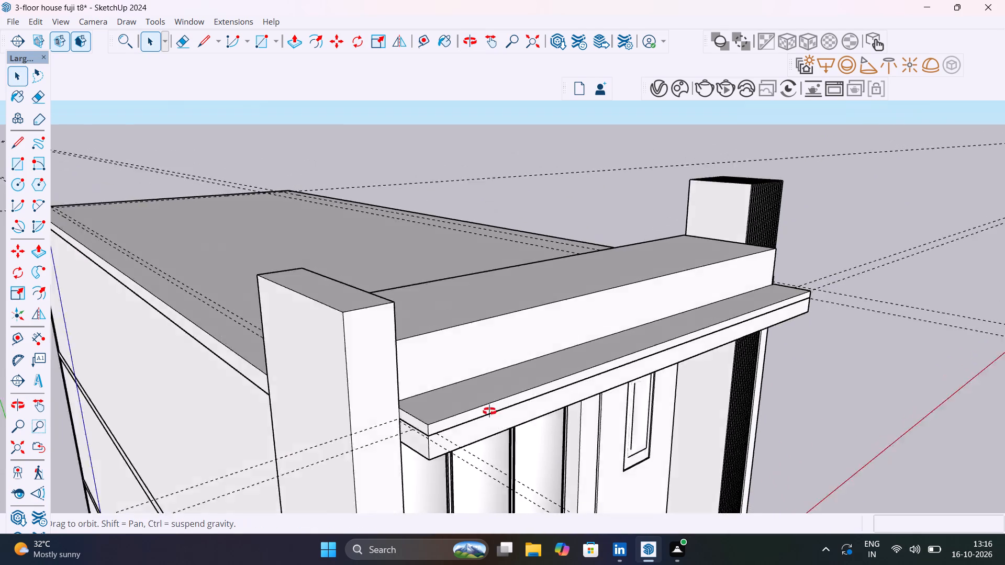
{"action": "middle_click_drag", "start_coordinate": [489, 411], "coordinate": [159, 411]}
{"action": "scroll", "coordinate": [497, 349], "scroll_direction": "up", "scroll_amount": 6}
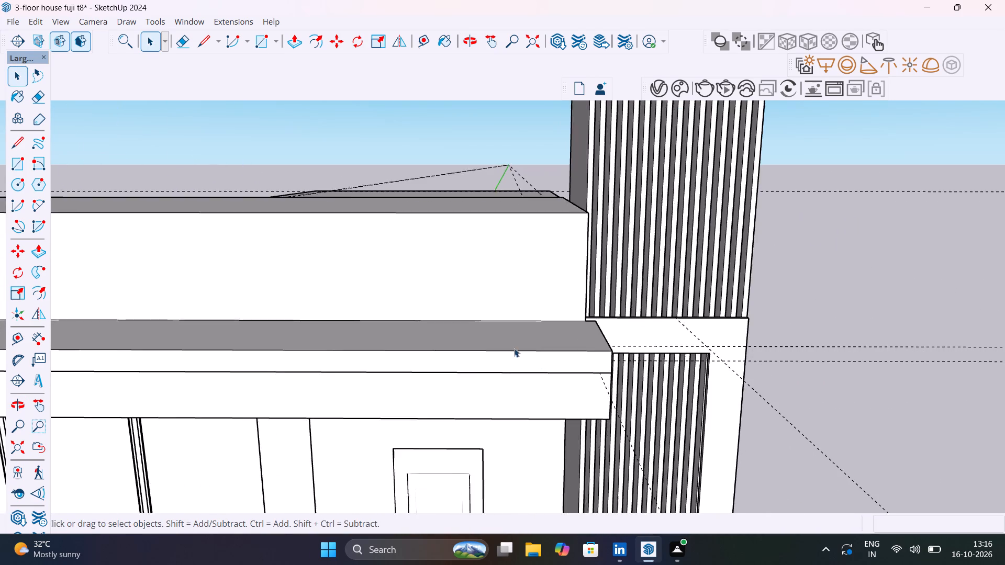
{"action": "scroll", "coordinate": [514, 348], "scroll_direction": "up", "scroll_amount": 4}
{"action": "middle_click_drag", "start_coordinate": [585, 351], "coordinate": [457, 440]}
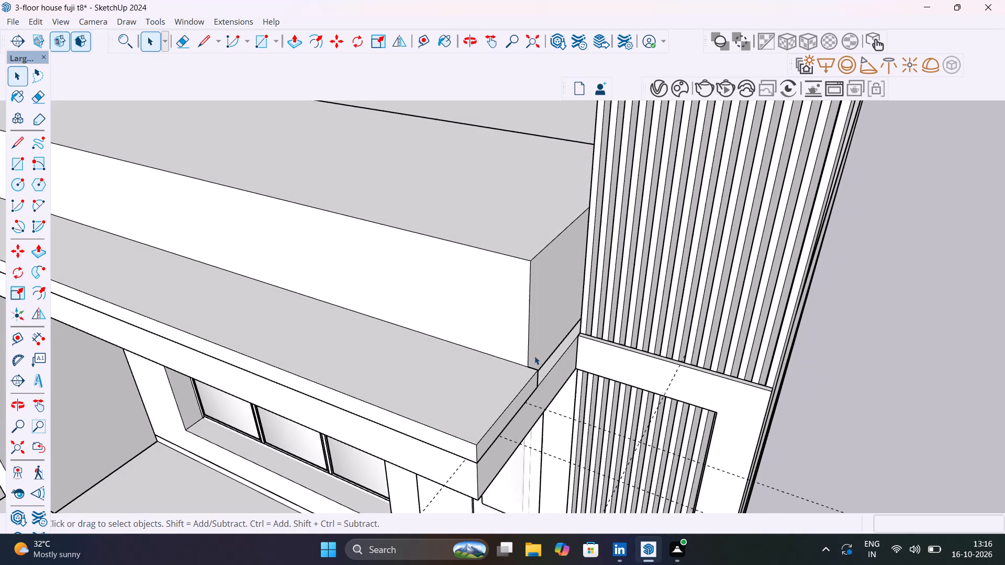
{"action": "left_click", "coordinate": [542, 339]}
{"action": "key", "text": "p"}
{"action": "left_click", "coordinate": [542, 338]}
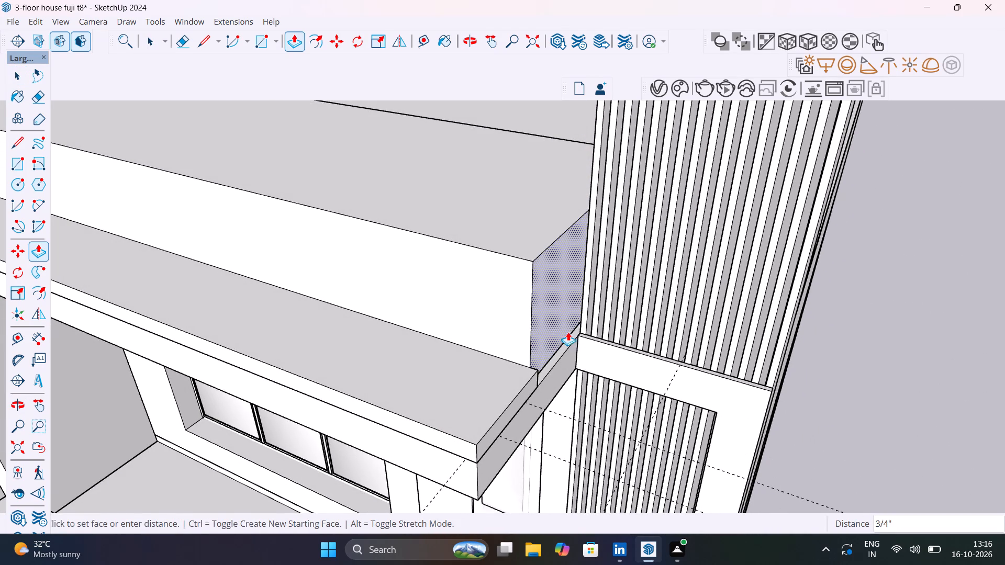
{"action": "left_click", "coordinate": [586, 213]}
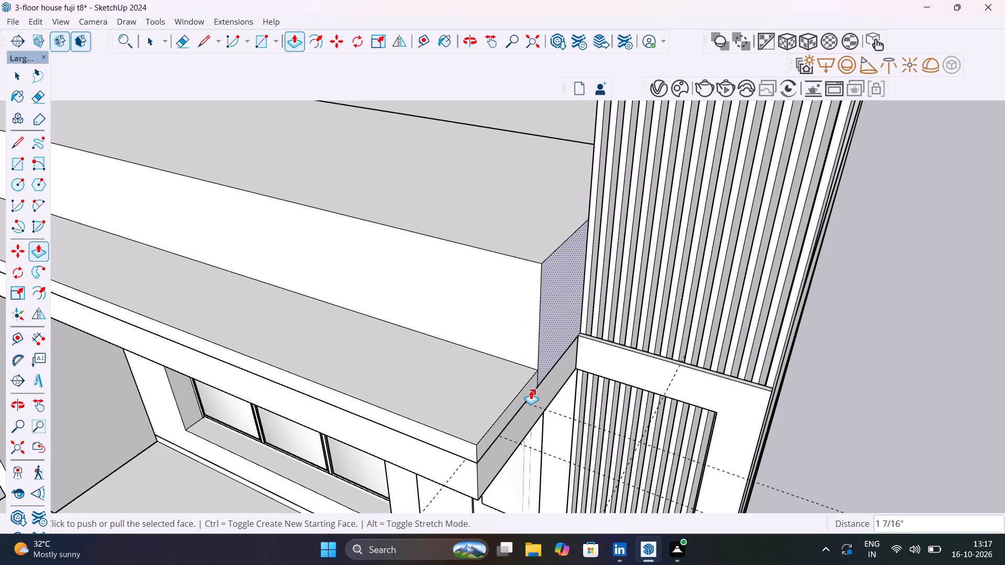
{"action": "key", "text": "space"}
Push/Pull the front curb's top face down about 1 3/16" to thin the curb.
{"action": "scroll", "coordinate": [498, 394], "scroll_direction": "down", "scroll_amount": 9}
{"action": "middle_click_drag", "start_coordinate": [494, 403], "coordinate": [549, 374]}
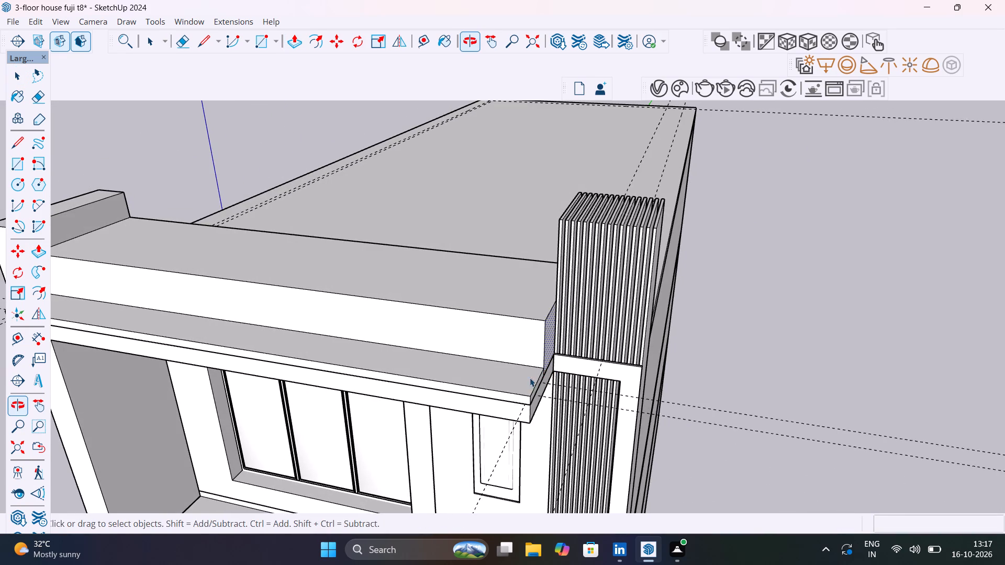
{"action": "left_click", "coordinate": [520, 379]}
{"action": "middle_click_drag", "start_coordinate": [525, 399], "coordinate": [532, 433]}
{"action": "scroll", "coordinate": [527, 406], "scroll_direction": "down", "scroll_amount": 1}
{"action": "scroll", "coordinate": [526, 401], "scroll_direction": "up", "scroll_amount": 3}
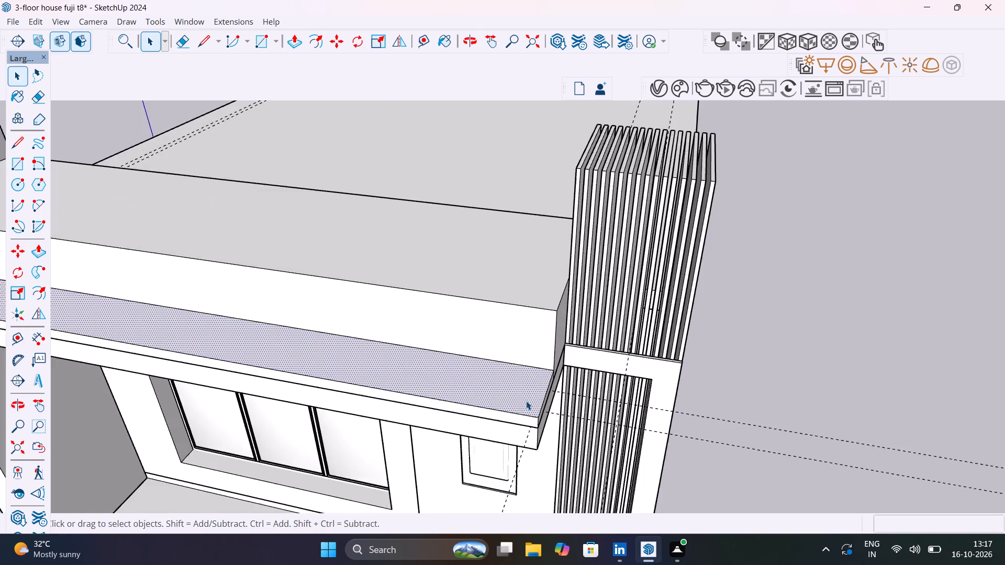
{"action": "scroll", "coordinate": [526, 401], "scroll_direction": "up", "scroll_amount": 5}
{"action": "key", "text": "p"}
{"action": "left_click", "coordinate": [526, 401]}
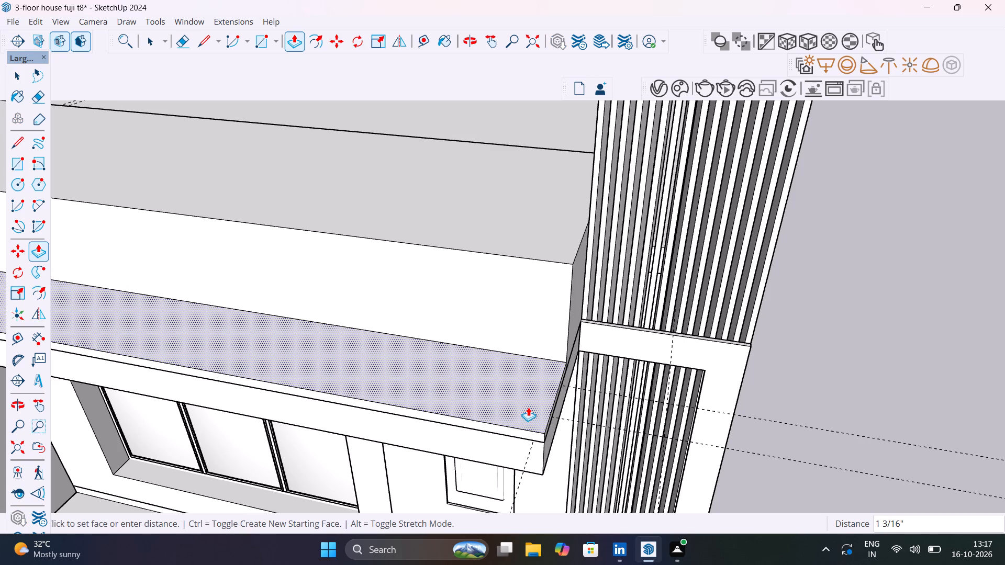
{"action": "left_click", "coordinate": [528, 407]}
{"action": "key", "text": "space"}
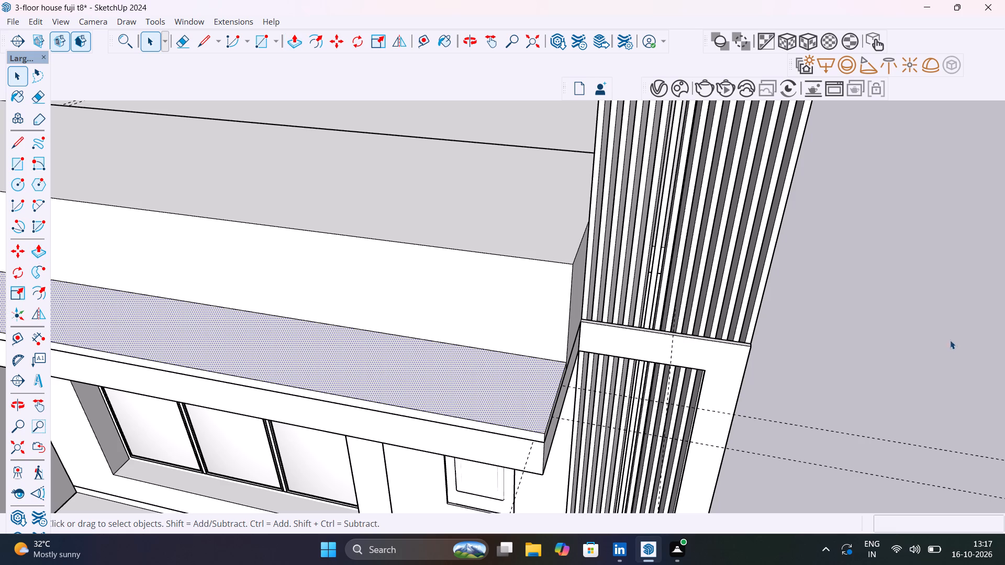
{"action": "left_click", "coordinate": [848, 346]}
Delete the leftover edge on the plain column's inner side at the raised block's upper front corner.
{"action": "scroll", "coordinate": [432, 385], "scroll_direction": "down", "scroll_amount": 6}
{"action": "middle_click_drag", "start_coordinate": [444, 385], "coordinate": [475, 360]}
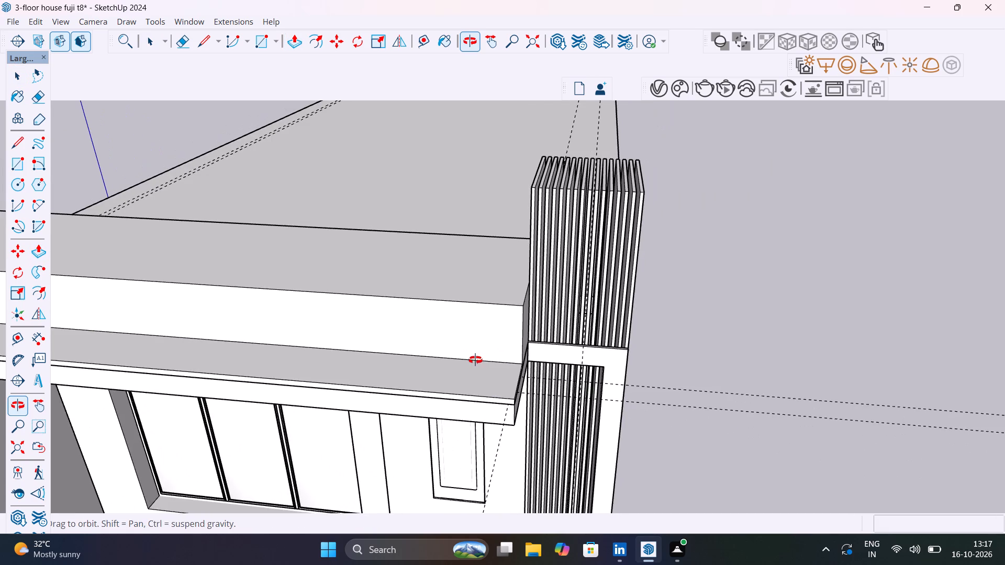
{"action": "middle_click_drag", "start_coordinate": [475, 360], "coordinate": [743, 331]}
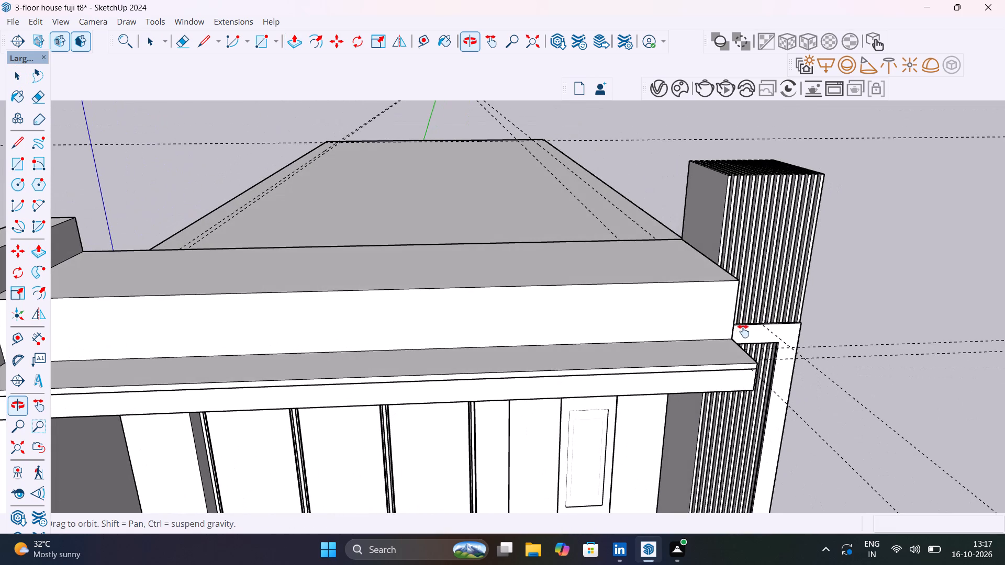
{"action": "middle_click_drag", "start_coordinate": [743, 331], "coordinate": [836, 326]}
{"action": "scroll", "coordinate": [151, 303], "scroll_direction": "up", "scroll_amount": 10}
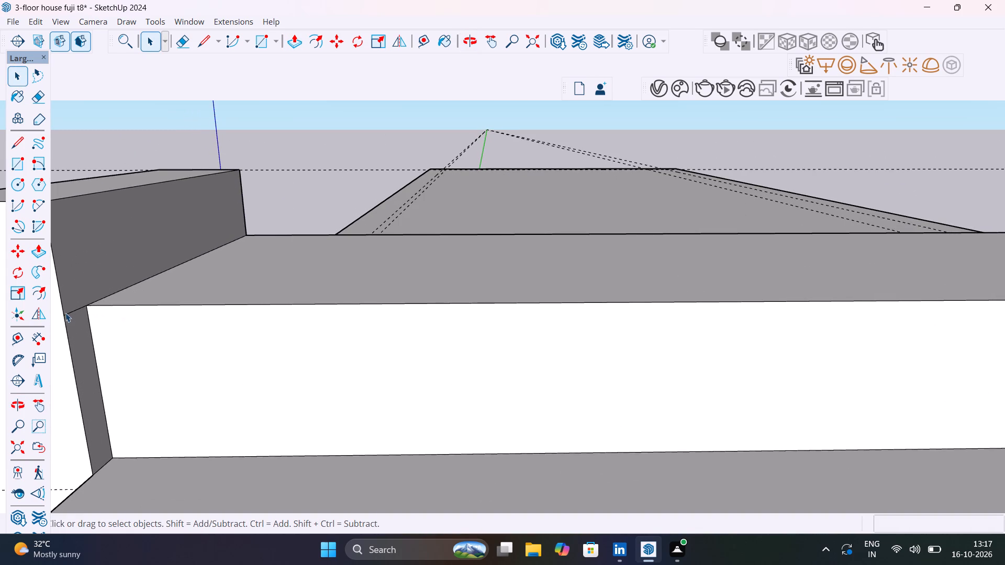
{"action": "left_click", "coordinate": [68, 314]}
{"action": "key", "text": "Delete"}
Copy the raised block's front vertical edge beside the slatted column about 4' 7 3/4" along the face, and copy that line another 2'.
{"action": "scroll", "coordinate": [108, 352], "scroll_direction": "down", "scroll_amount": 12}
{"action": "middle_click_drag", "start_coordinate": [184, 422], "coordinate": [314, 415]}
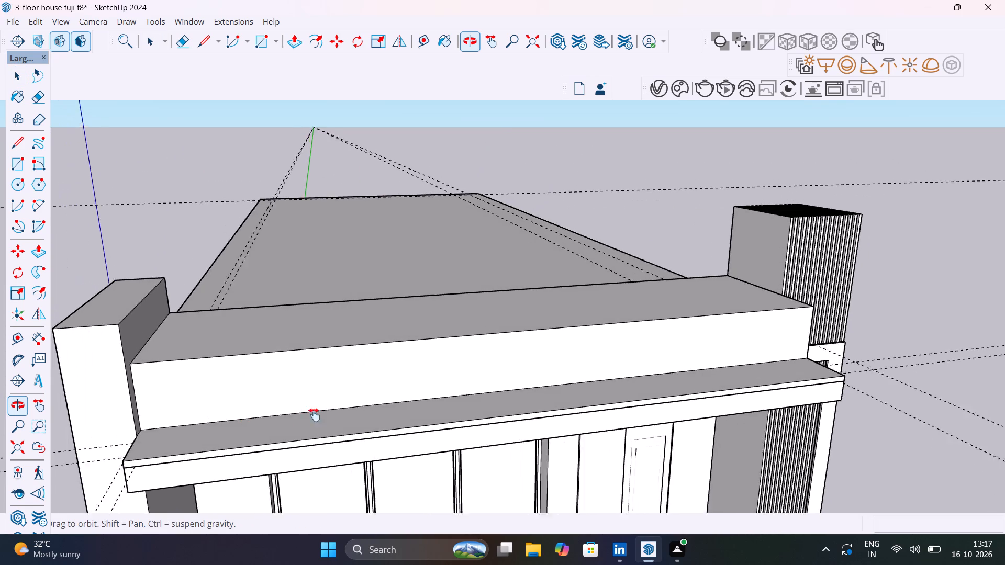
{"action": "middle_click_drag", "start_coordinate": [314, 415], "coordinate": [345, 410]}
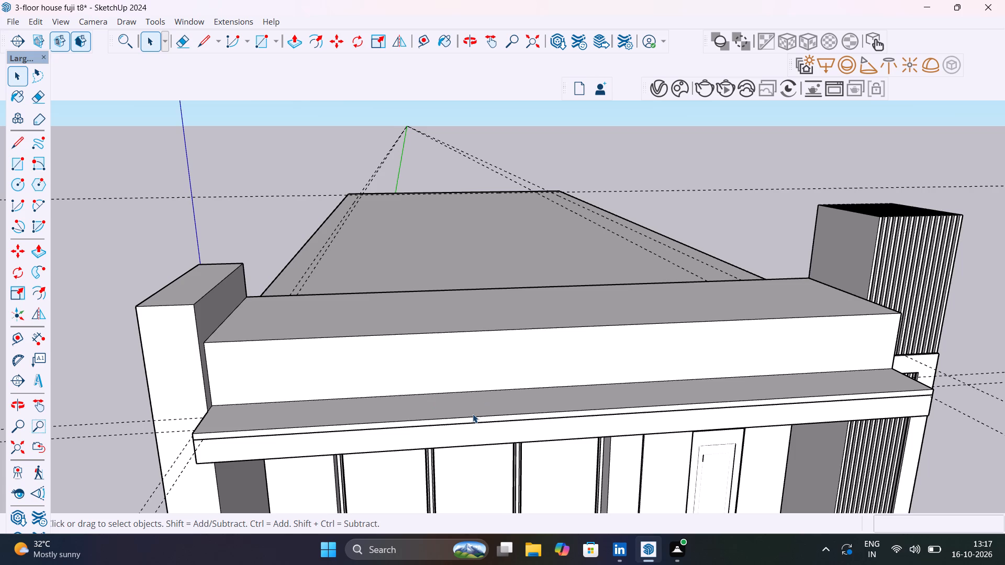
{"action": "scroll", "coordinate": [723, 383], "scroll_direction": "down", "scroll_amount": 1}
{"action": "middle_click_drag", "start_coordinate": [744, 376], "coordinate": [650, 391]}
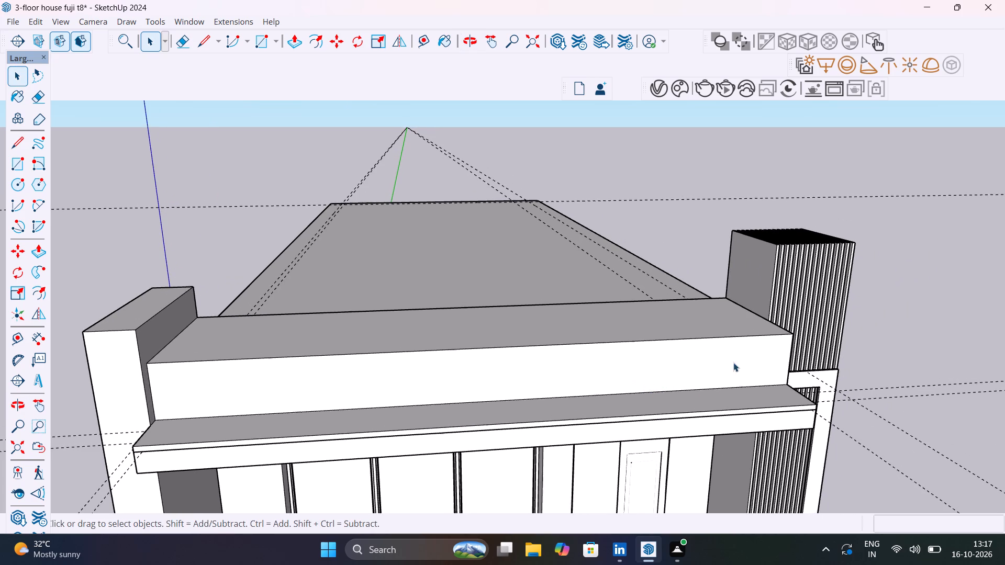
{"action": "scroll", "coordinate": [780, 358], "scroll_direction": "up", "scroll_amount": 3}
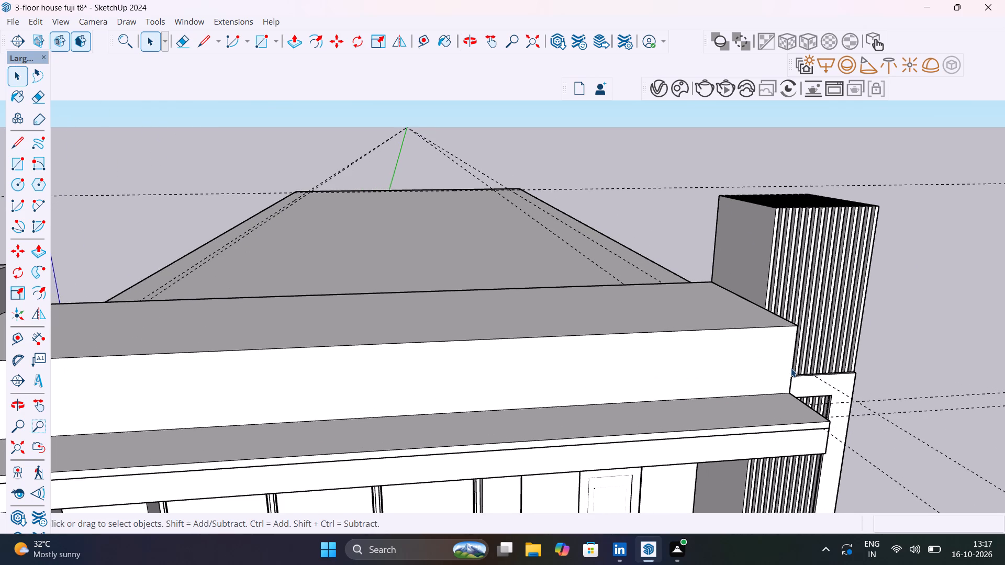
{"action": "left_click", "coordinate": [791, 368]}
{"action": "key", "text": "m"}
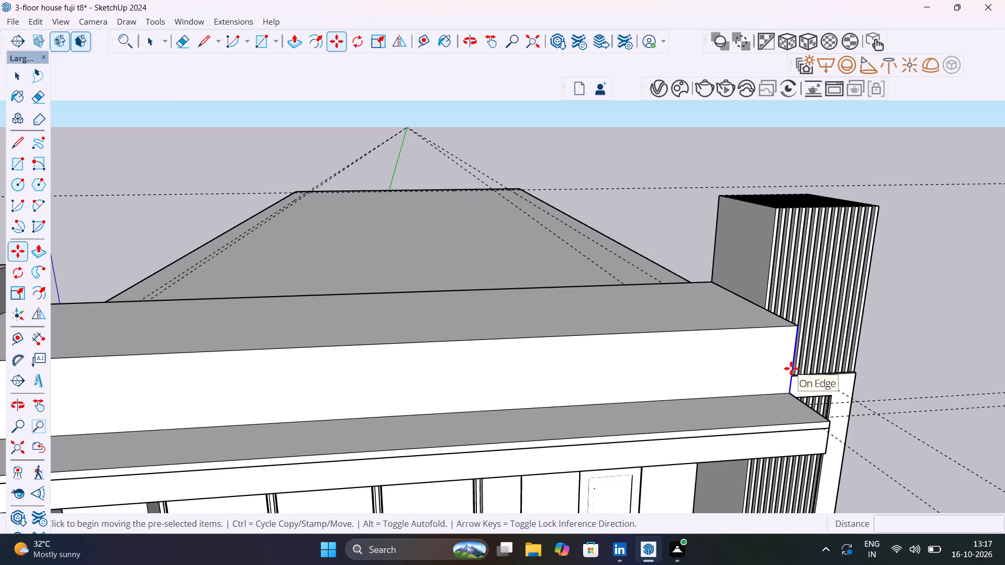
{"action": "left_click", "coordinate": [796, 324]}
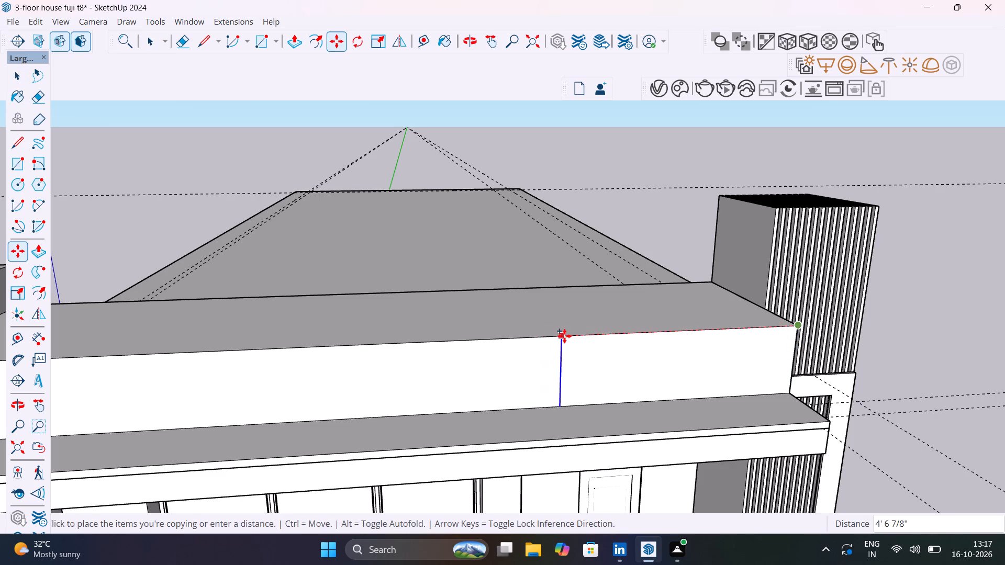
{"action": "scroll", "coordinate": [564, 336], "scroll_direction": "down", "scroll_amount": 5}
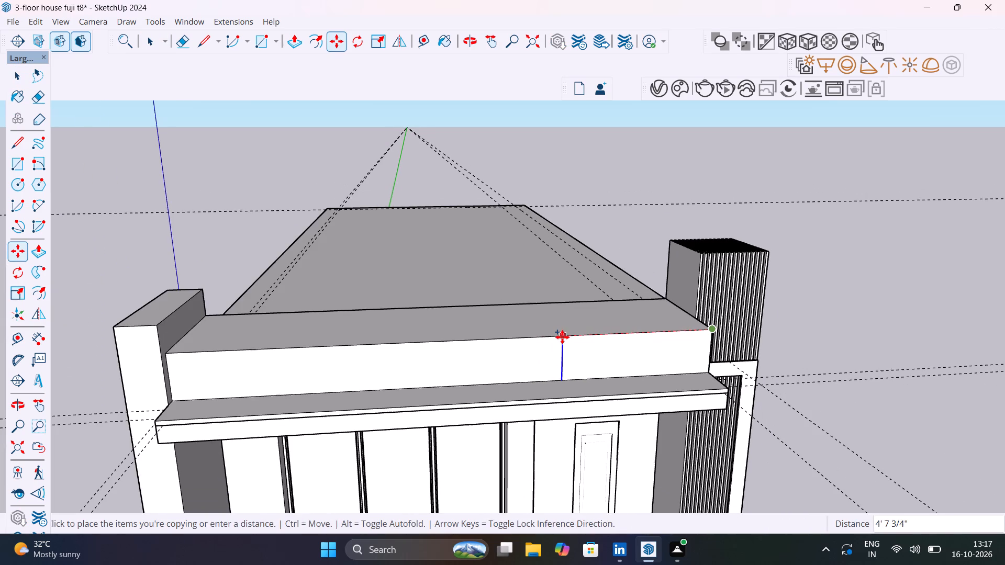
{"action": "left_click", "coordinate": [562, 337]}
{"action": "left_click", "coordinate": [561, 337]}
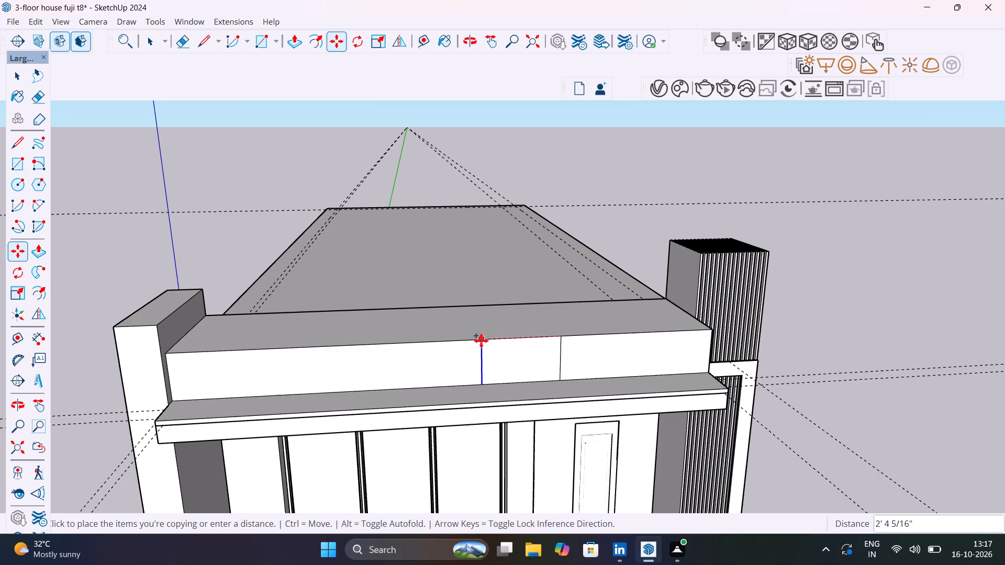
{"action": "type", "text": "2'"}
{"action": "key", "text": "Return"}
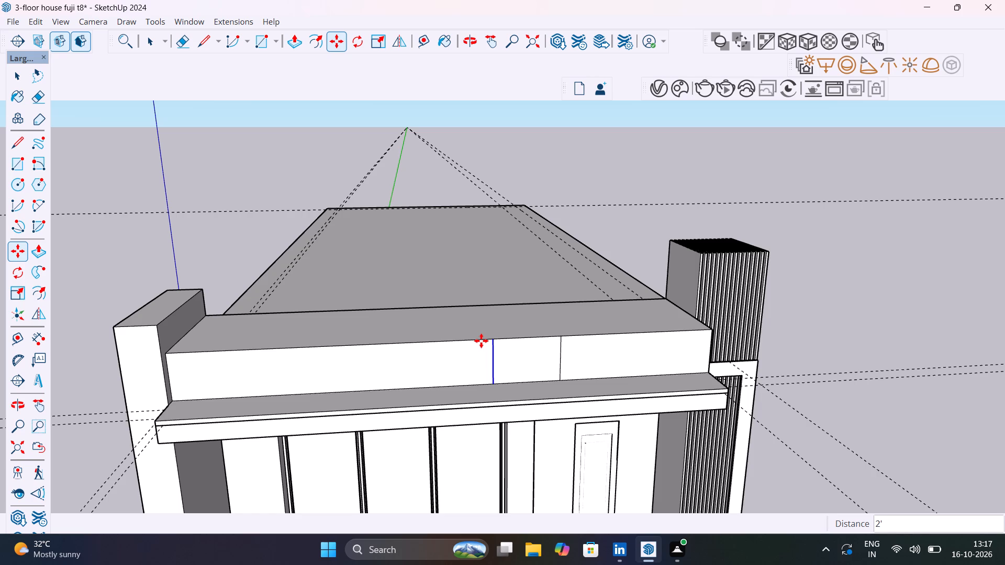
{"action": "key", "text": "space"}
Push/Pull the 2' wide panel on the raised block's front face forward 5 3/4".
{"action": "left_click", "coordinate": [524, 369]}
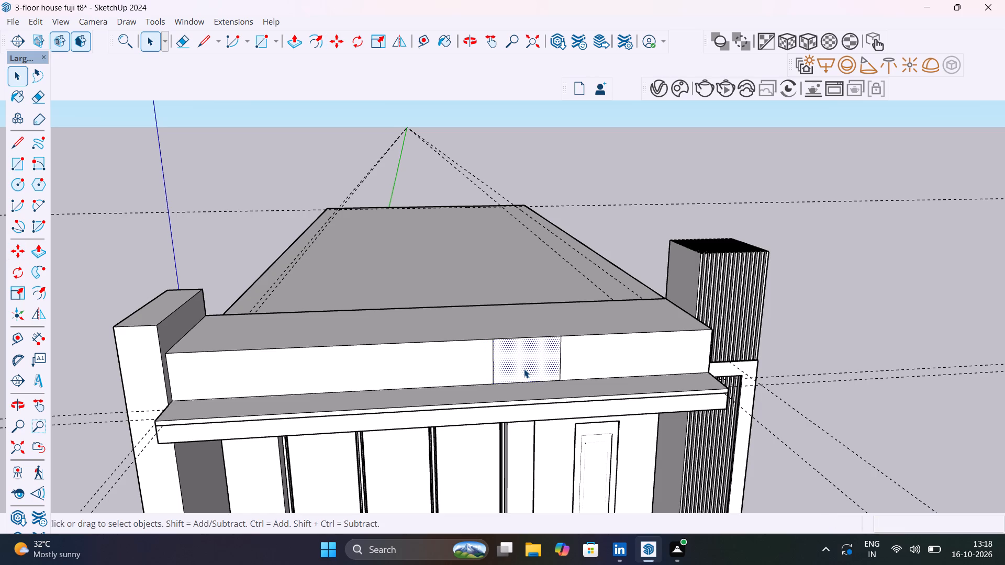
{"action": "key", "text": "p"}
{"action": "left_click", "coordinate": [524, 369]}
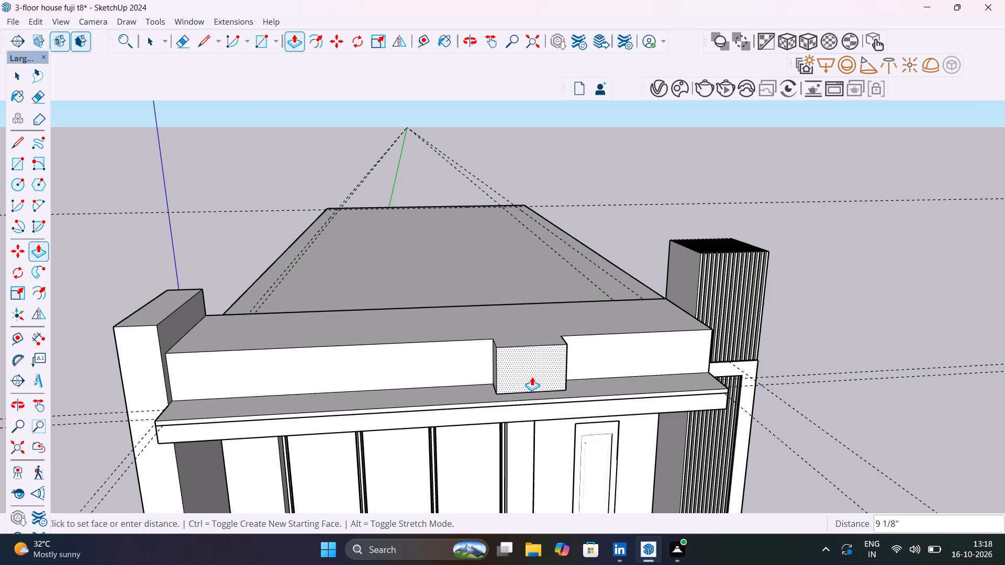
{"action": "left_click", "coordinate": [531, 372]}
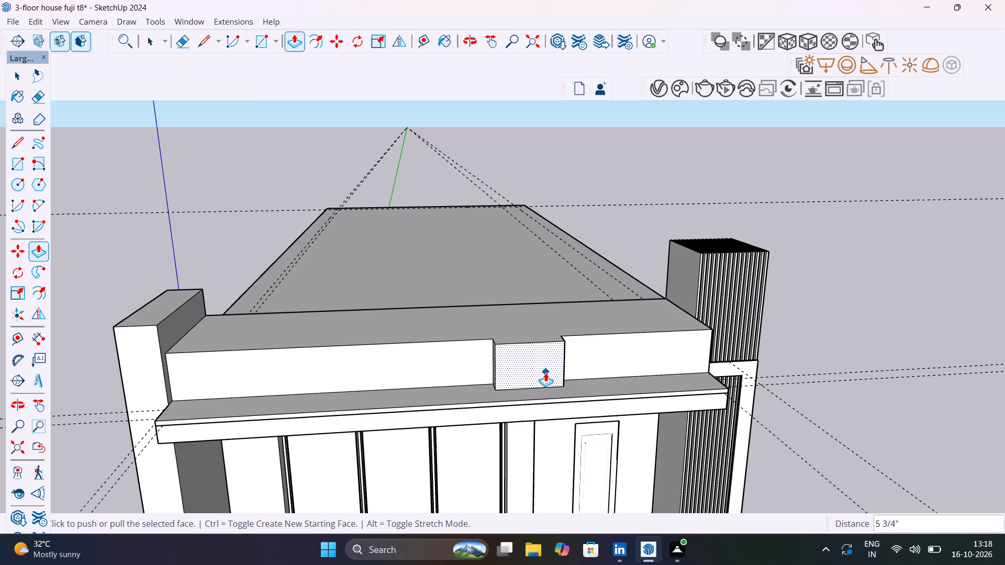
{"action": "key", "text": "space"}
Examine the raised block with its projecting panel from the front, side and rear of the roof.
{"action": "middle_click_drag", "start_coordinate": [550, 375], "coordinate": [508, 458]}
{"action": "scroll", "coordinate": [508, 458], "scroll_direction": "down", "scroll_amount": 1}
{"action": "scroll", "coordinate": [533, 426], "scroll_direction": "up", "scroll_amount": 4}
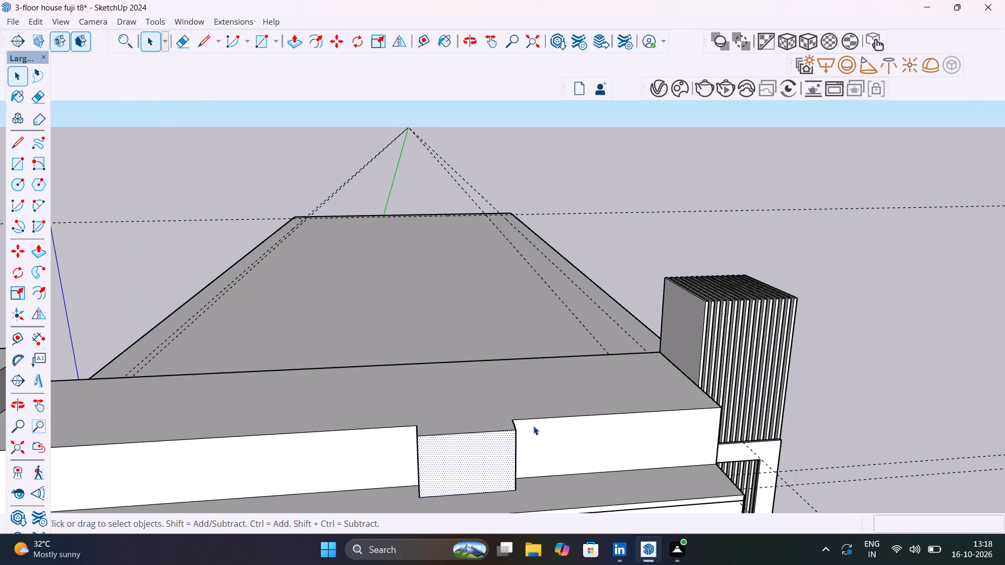
{"action": "scroll", "coordinate": [533, 426], "scroll_direction": "down", "scroll_amount": 6}
{"action": "middle_click_drag", "start_coordinate": [371, 385], "coordinate": [624, 410]}
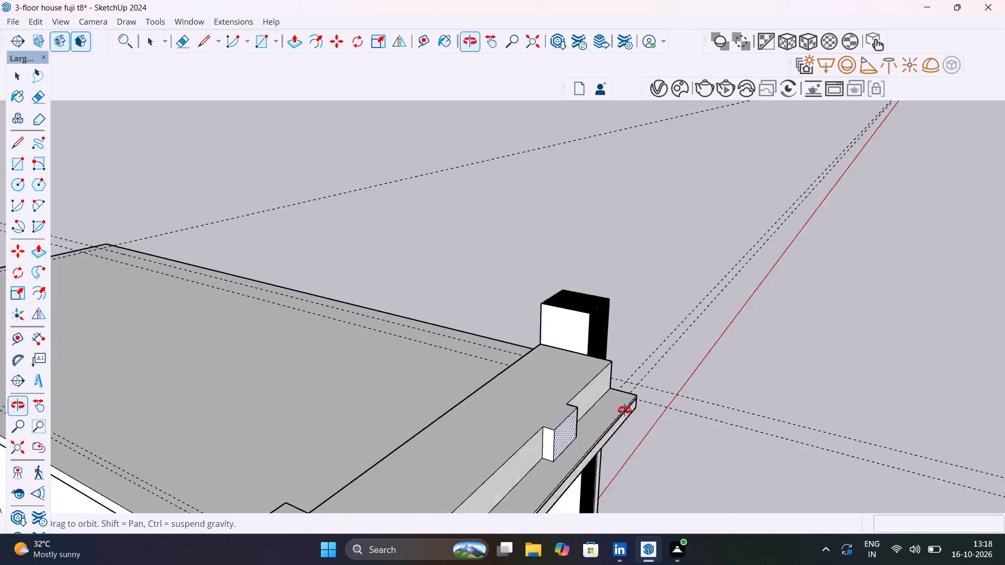
{"action": "middle_click_drag", "start_coordinate": [624, 410], "coordinate": [679, 409]}
{"action": "middle_click_drag", "start_coordinate": [453, 425], "coordinate": [693, 399]}
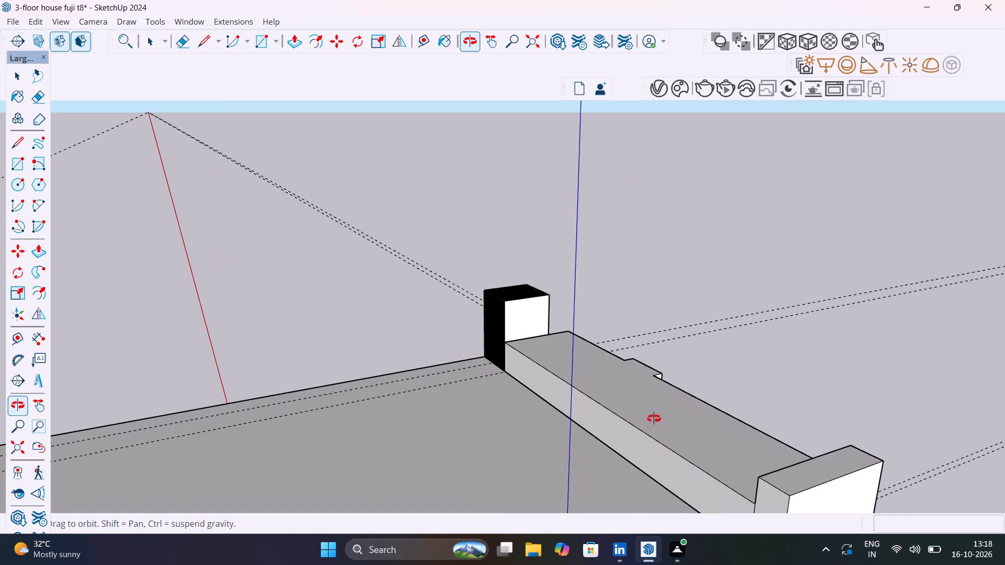
{"action": "middle_click_drag", "start_coordinate": [686, 435], "coordinate": [764, 420]}
{"action": "left_click", "coordinate": [706, 444]}
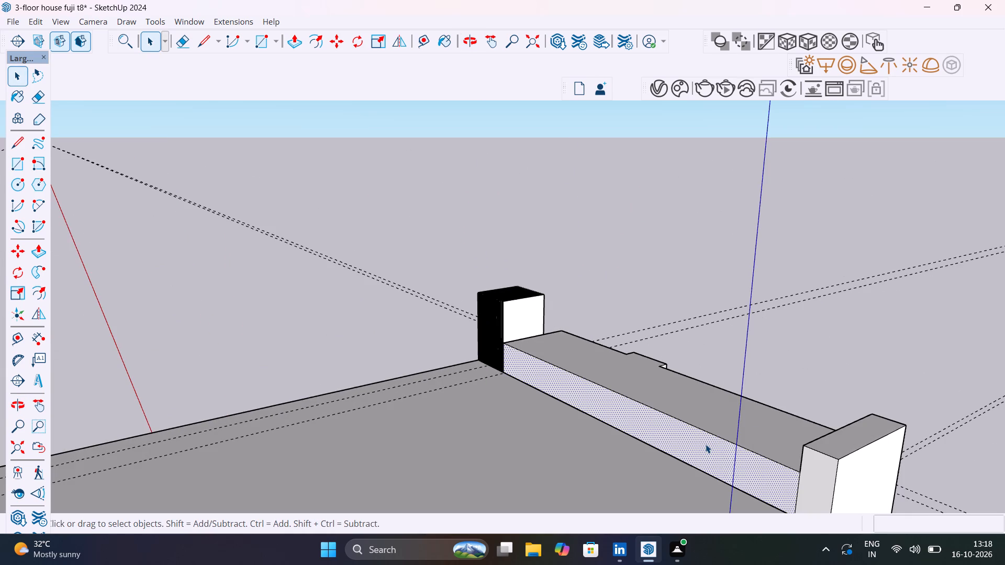
{"action": "middle_click_drag", "start_coordinate": [698, 436], "coordinate": [626, 424]}
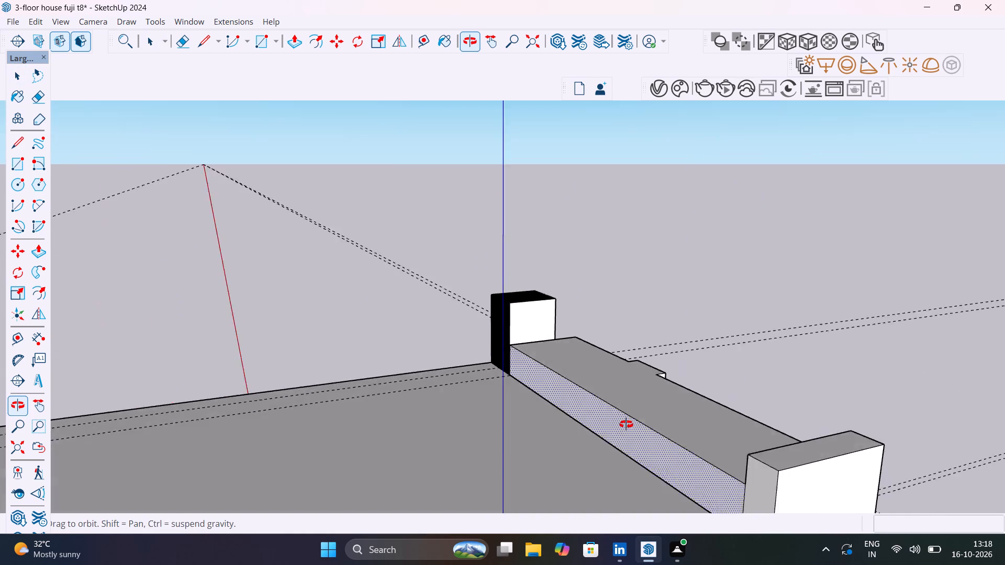
{"action": "middle_click_drag", "start_coordinate": [626, 424], "coordinate": [385, 425]}
{"action": "left_click", "coordinate": [745, 485]}
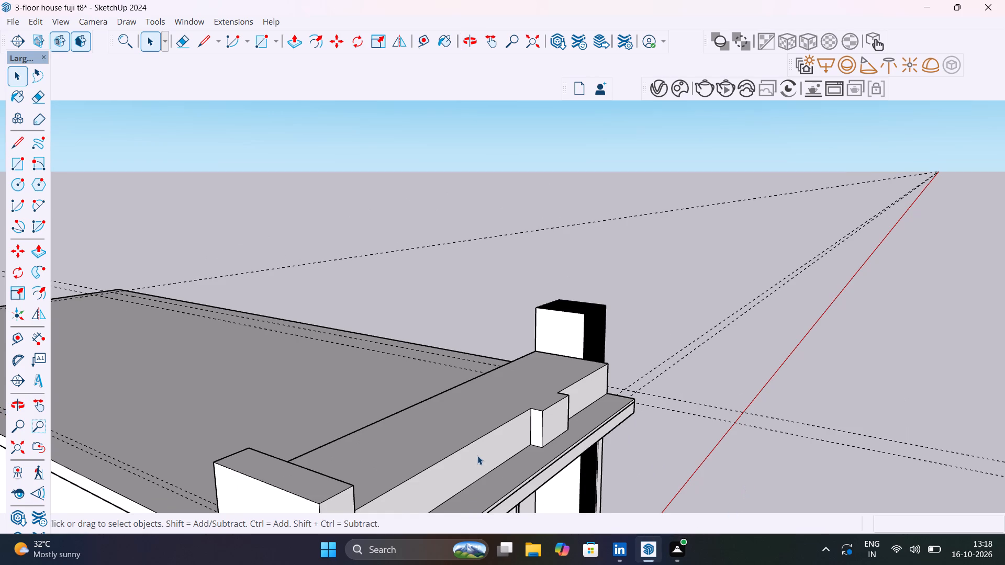
{"action": "scroll", "coordinate": [477, 456], "scroll_direction": "down", "scroll_amount": 4}
{"action": "middle_click_drag", "start_coordinate": [422, 437], "coordinate": [180, 445]}
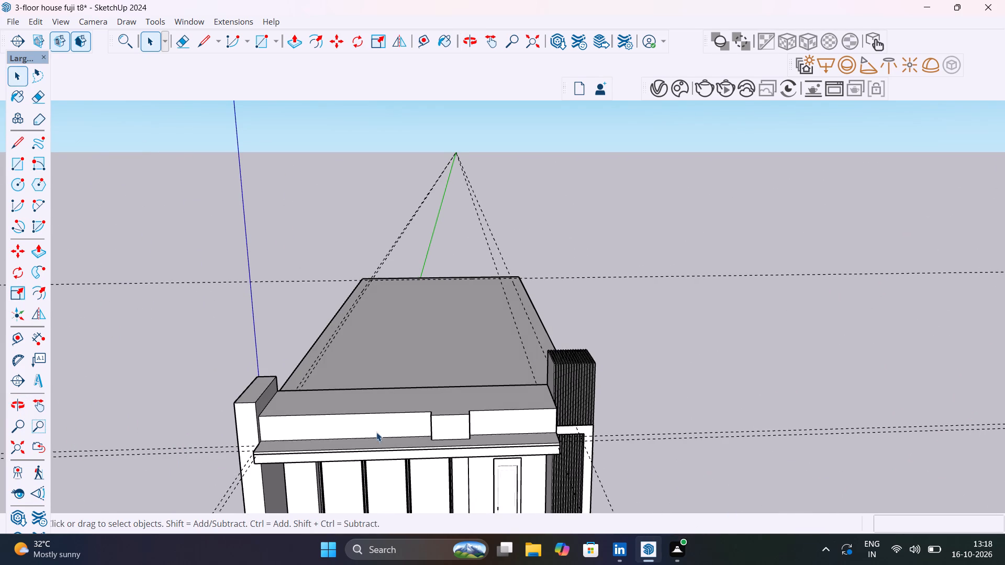
{"action": "scroll", "coordinate": [517, 421], "scroll_direction": "up", "scroll_amount": 14}
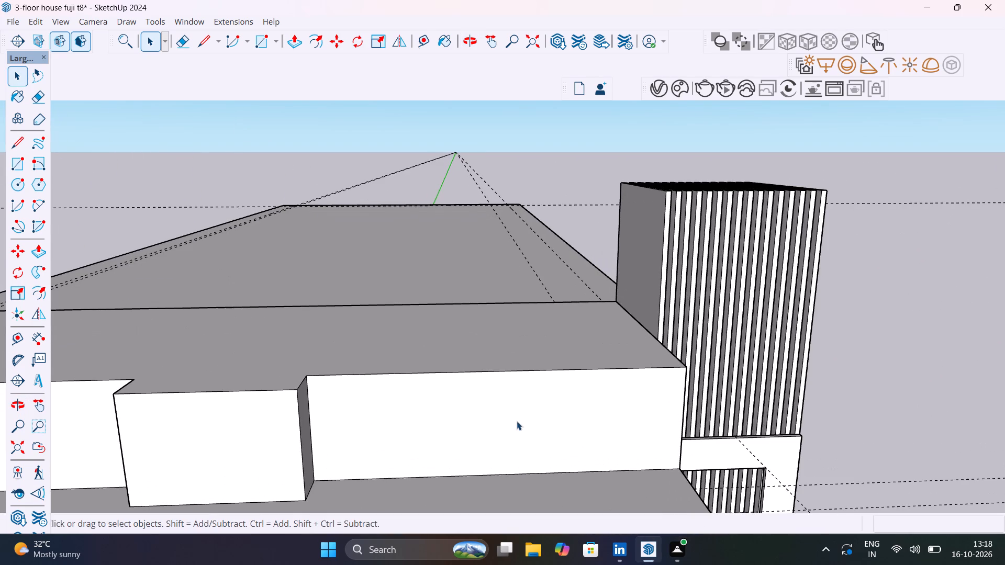
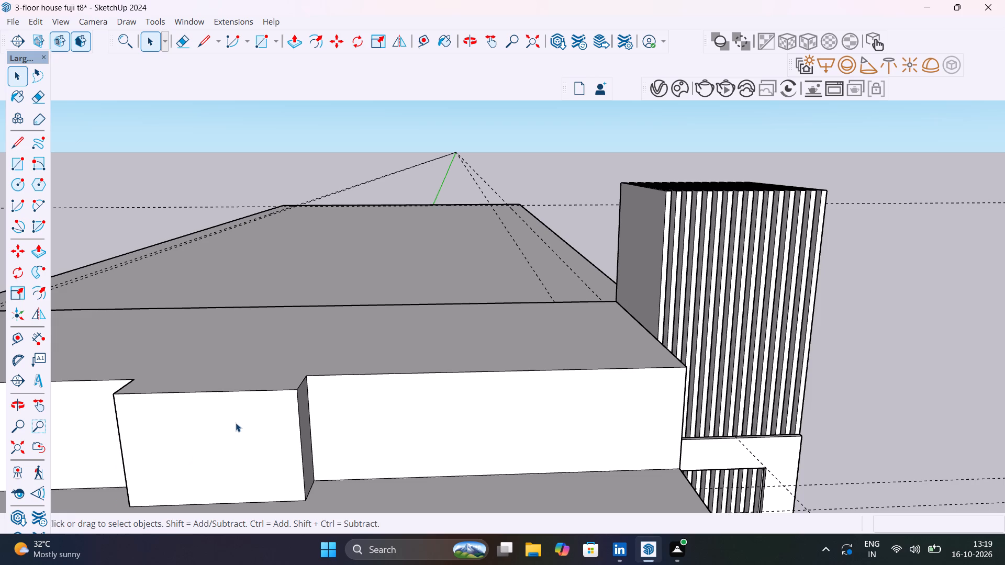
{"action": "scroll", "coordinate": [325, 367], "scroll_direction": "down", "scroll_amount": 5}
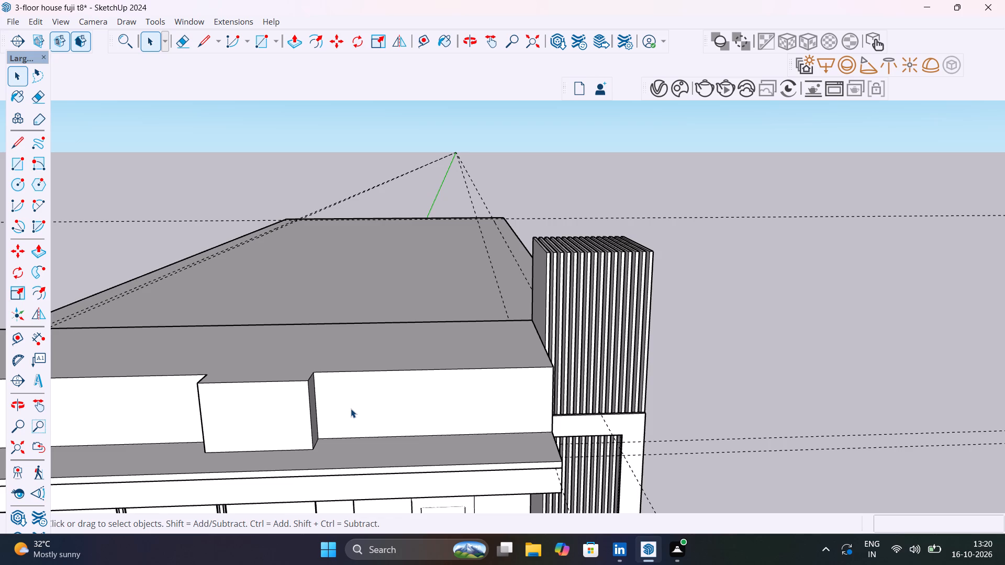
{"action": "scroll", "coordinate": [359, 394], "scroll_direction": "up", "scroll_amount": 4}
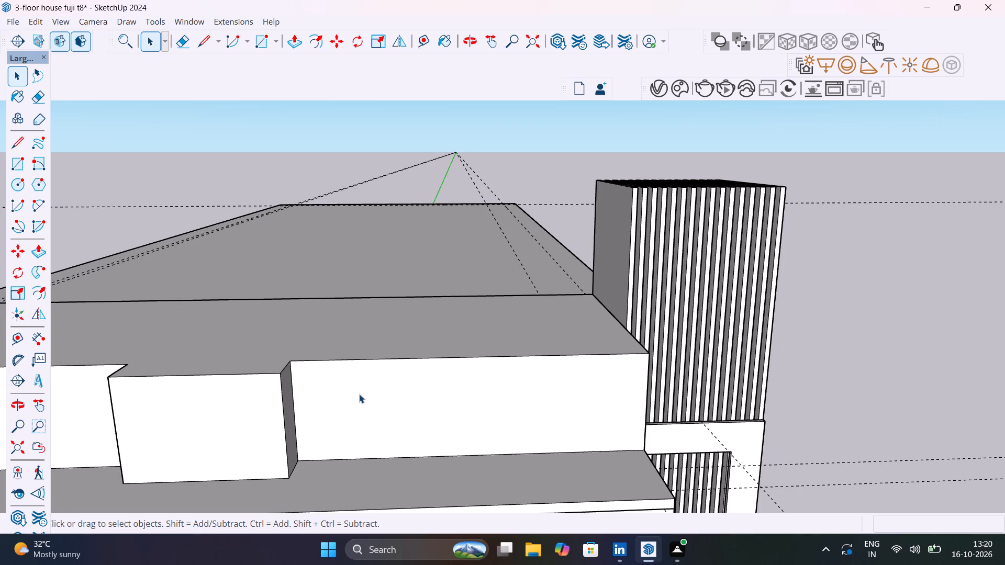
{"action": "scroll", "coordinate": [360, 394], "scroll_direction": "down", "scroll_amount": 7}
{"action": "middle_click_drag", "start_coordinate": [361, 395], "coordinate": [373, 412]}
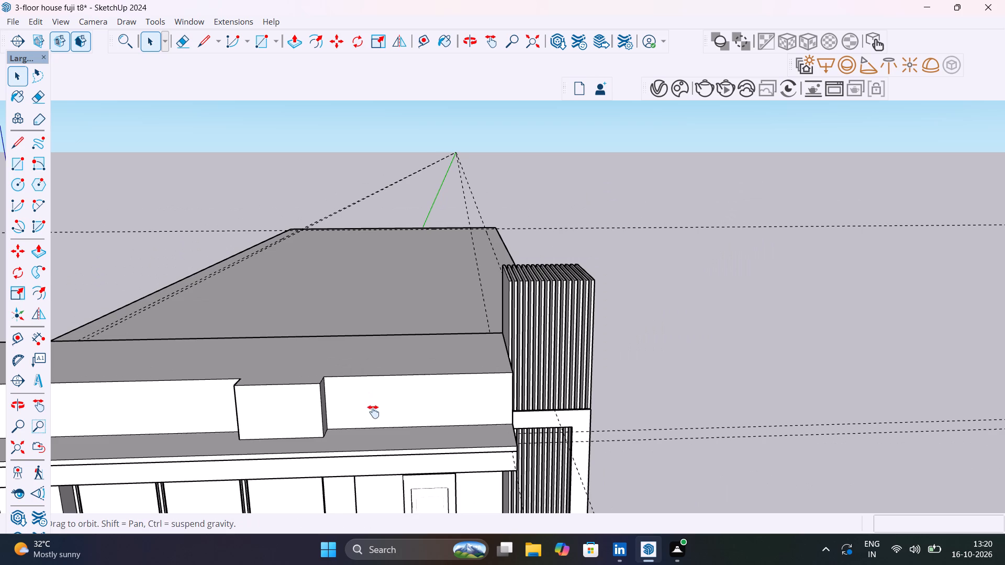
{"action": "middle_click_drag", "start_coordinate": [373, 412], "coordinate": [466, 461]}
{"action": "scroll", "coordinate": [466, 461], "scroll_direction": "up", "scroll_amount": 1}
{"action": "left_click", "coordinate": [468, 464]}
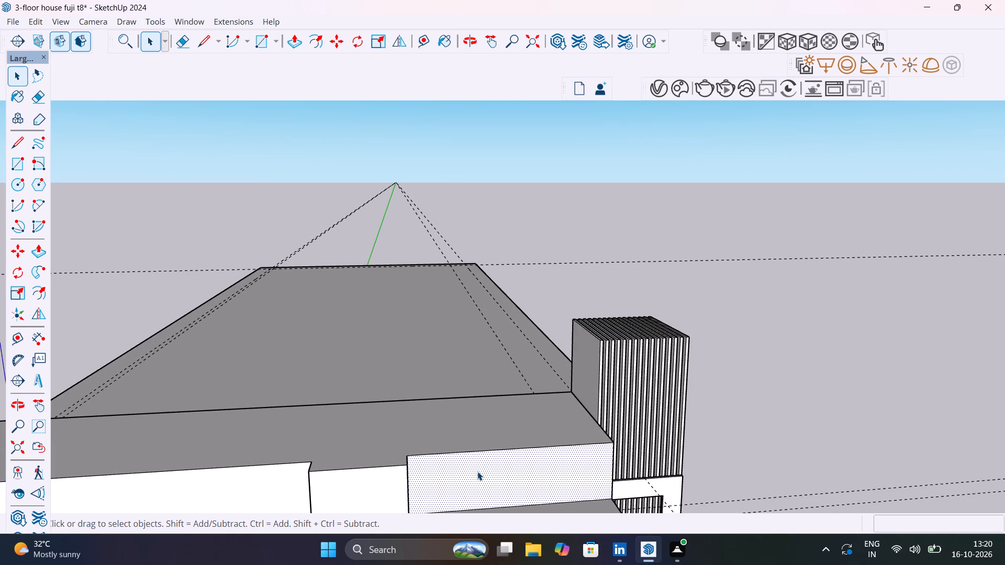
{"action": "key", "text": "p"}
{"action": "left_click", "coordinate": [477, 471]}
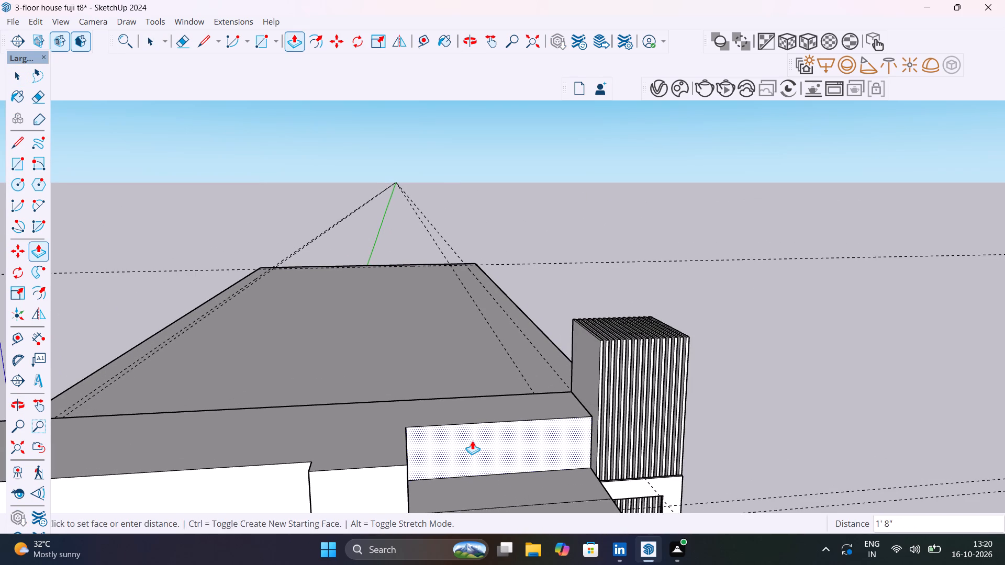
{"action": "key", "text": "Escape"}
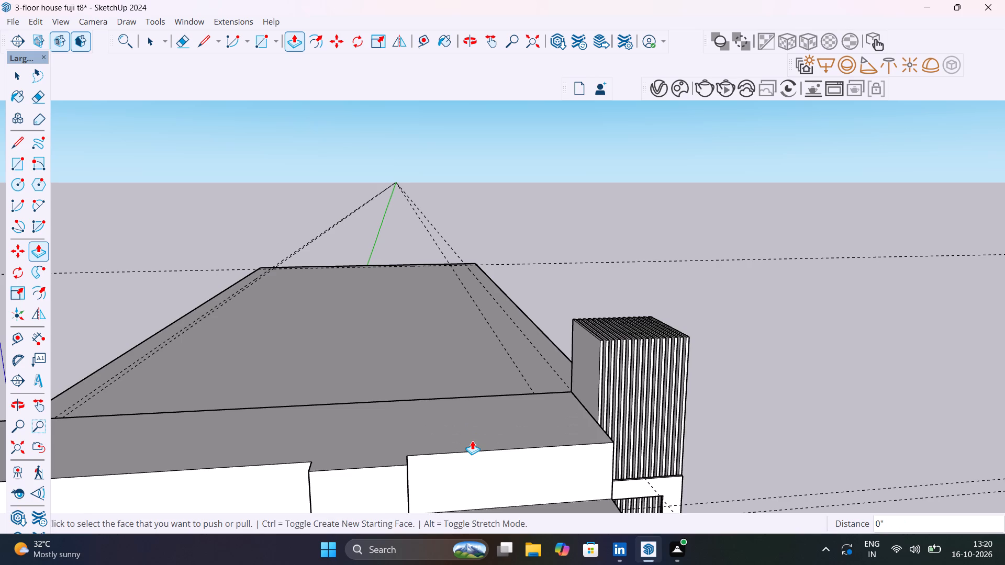
Undo the last Push/Pull that made the middle block project from the front parapet.
{"action": "key", "text": "ctrl+z"}
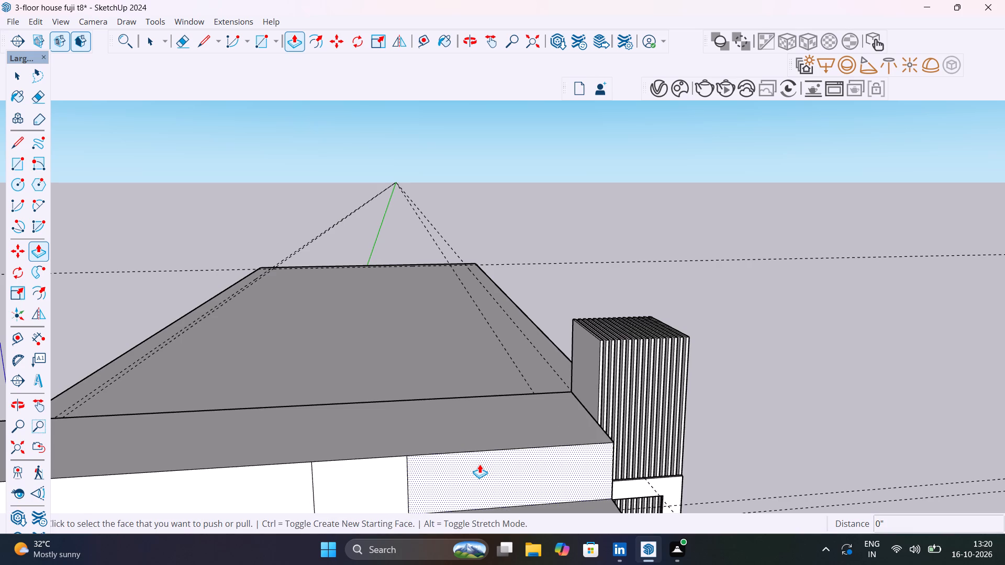
Push the parapet's front face next to the slatted tower back about 2' 7 7/16".
{"action": "left_click", "coordinate": [479, 464]}
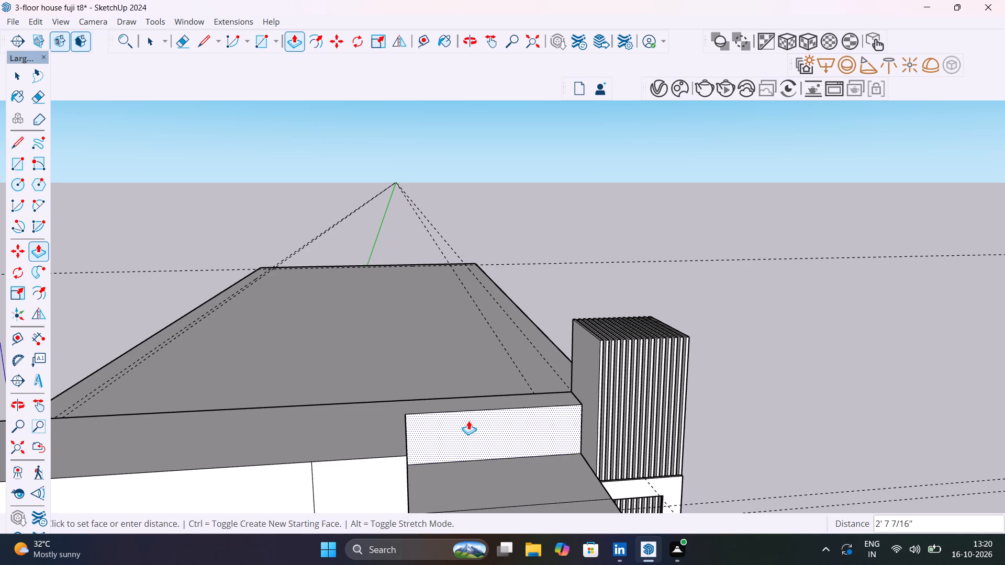
{"action": "left_click", "coordinate": [468, 421]}
Push the parapet's long front face, on the side away from the slatted tower, back about 8 5/16".
{"action": "scroll", "coordinate": [497, 473], "scroll_direction": "down", "scroll_amount": 5}
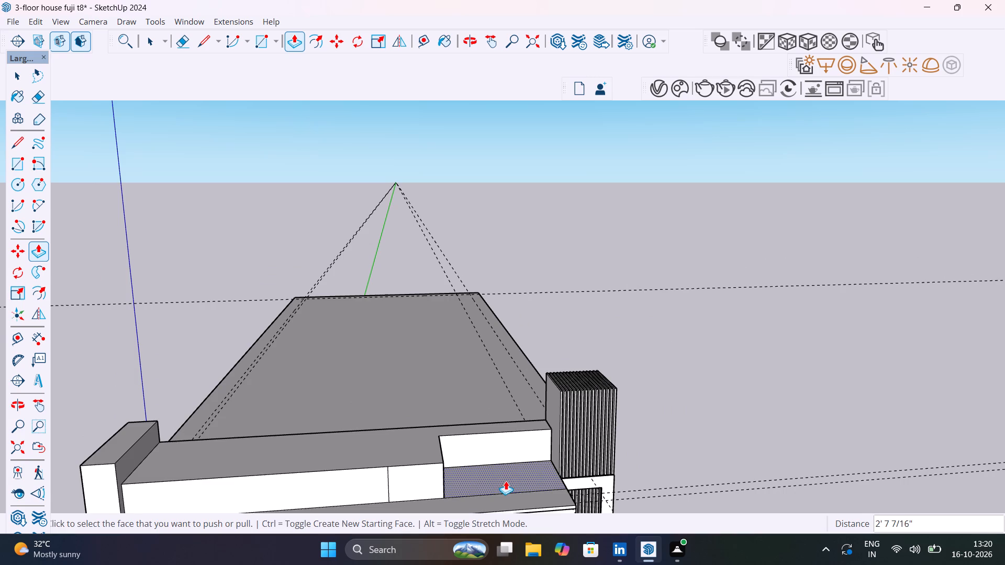
{"action": "middle_click_drag", "start_coordinate": [506, 480], "coordinate": [459, 508]}
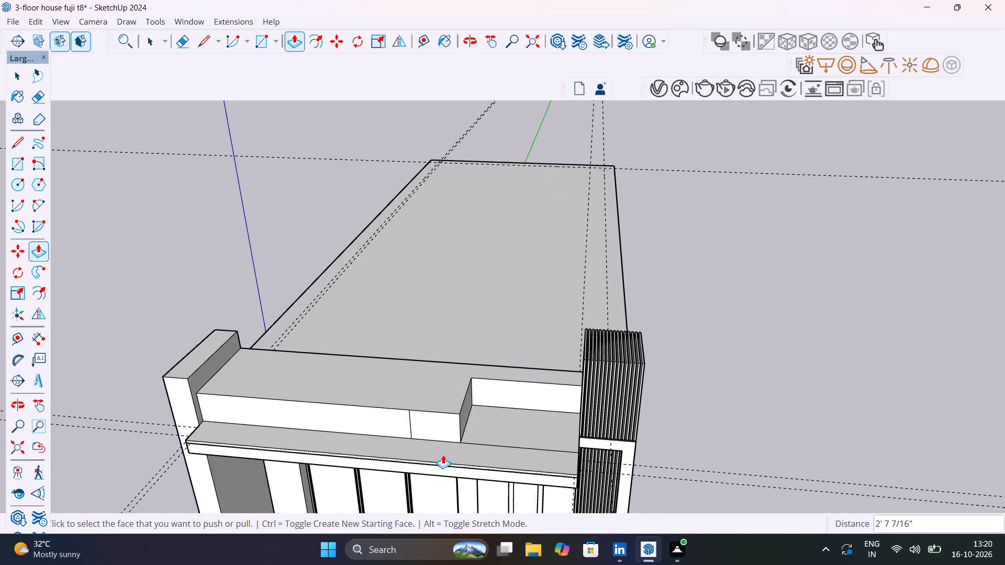
{"action": "scroll", "coordinate": [376, 415], "scroll_direction": "down", "scroll_amount": 1}
{"action": "left_click", "coordinate": [376, 415]}
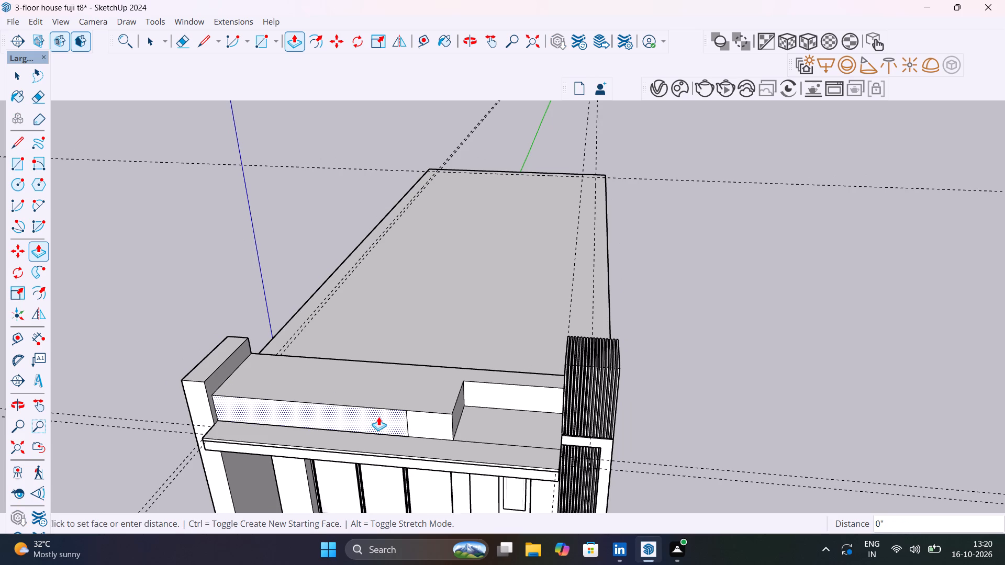
{"action": "left_click", "coordinate": [380, 406]}
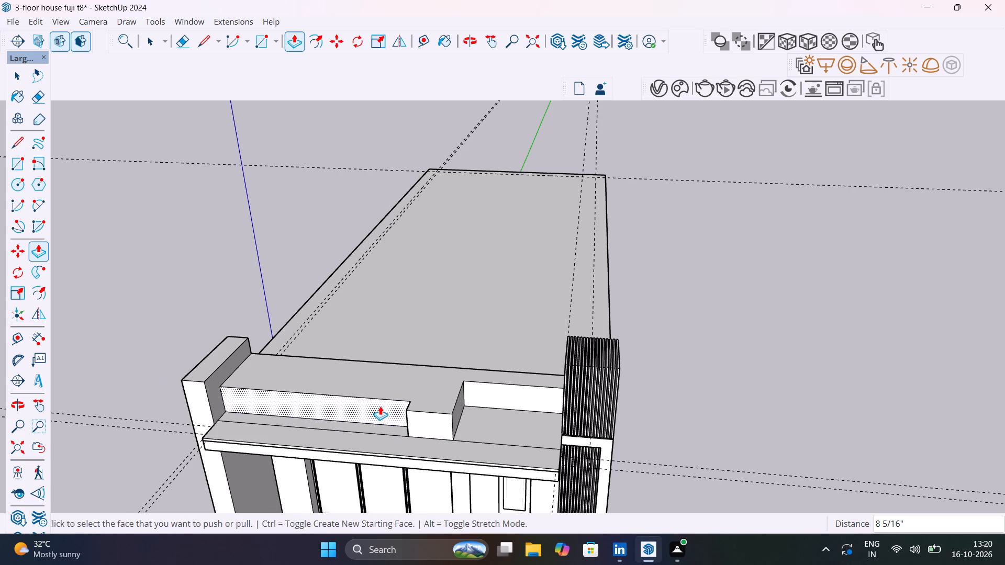
{"action": "key", "text": "space"}
Raise the parapet's top face by about 3" with Push/Pull.
{"action": "left_click", "coordinate": [424, 395]}
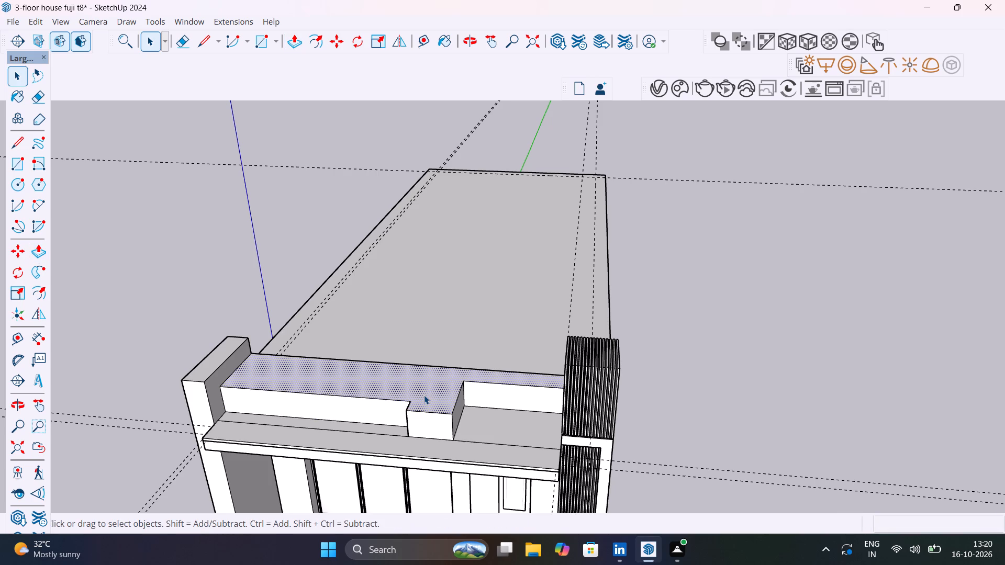
{"action": "key", "text": "p"}
{"action": "left_click", "coordinate": [424, 395]}
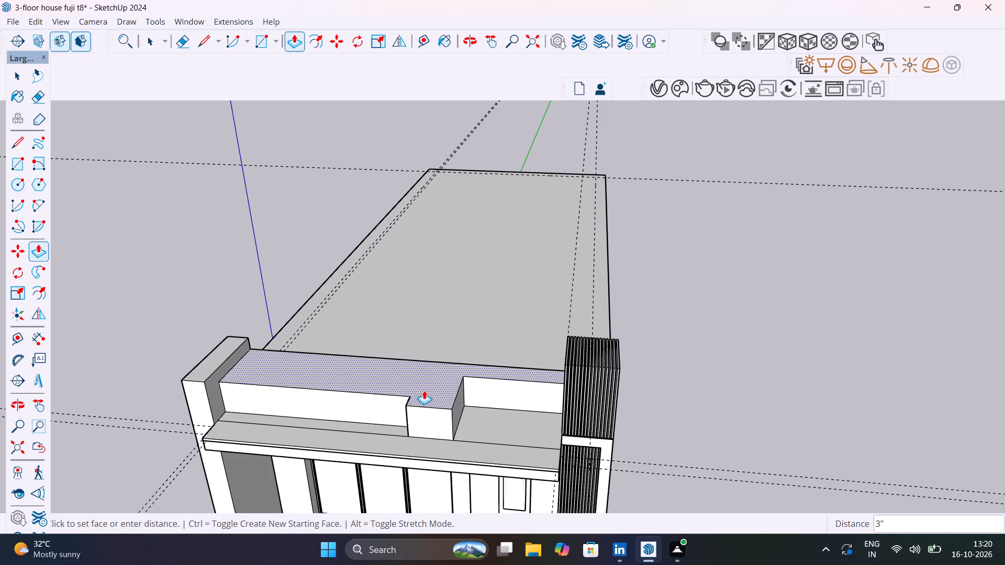
{"action": "left_click", "coordinate": [424, 390]}
{"action": "key", "text": "space"}
{"action": "left_click", "coordinate": [676, 370]}
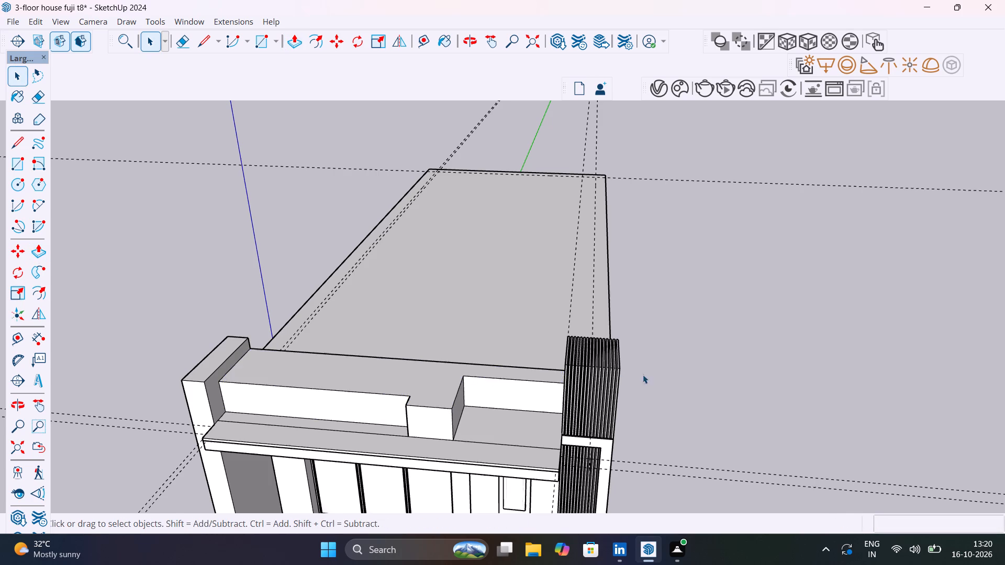
Extrude the front face of the parapet's projecting middle block outward 1" as a new layer, keeping the starting face.
{"action": "middle_click_drag", "start_coordinate": [439, 416], "coordinate": [529, 306]}
{"action": "scroll", "coordinate": [530, 336], "scroll_direction": "down", "scroll_amount": 12}
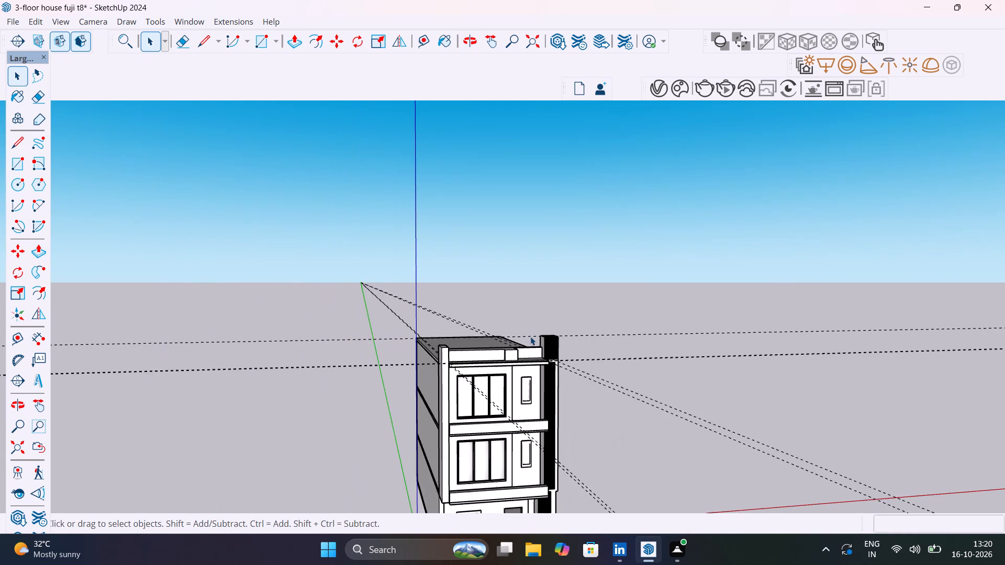
{"action": "middle_click_drag", "start_coordinate": [531, 360], "coordinate": [485, 354]}
{"action": "scroll", "coordinate": [506, 349], "scroll_direction": "up", "scroll_amount": 10}
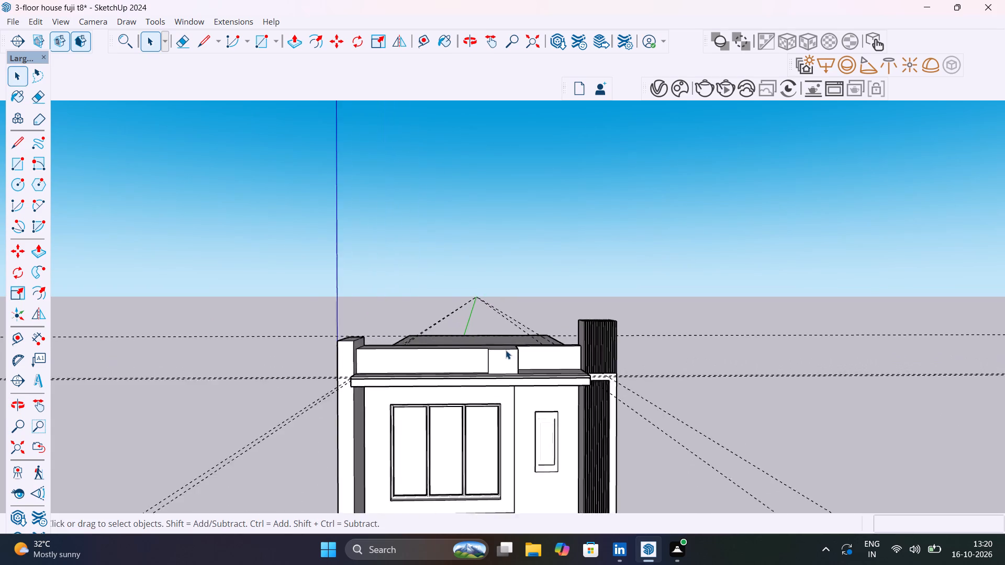
{"action": "scroll", "coordinate": [506, 350], "scroll_direction": "up", "scroll_amount": 8}
{"action": "middle_click_drag", "start_coordinate": [515, 368], "coordinate": [523, 410]}
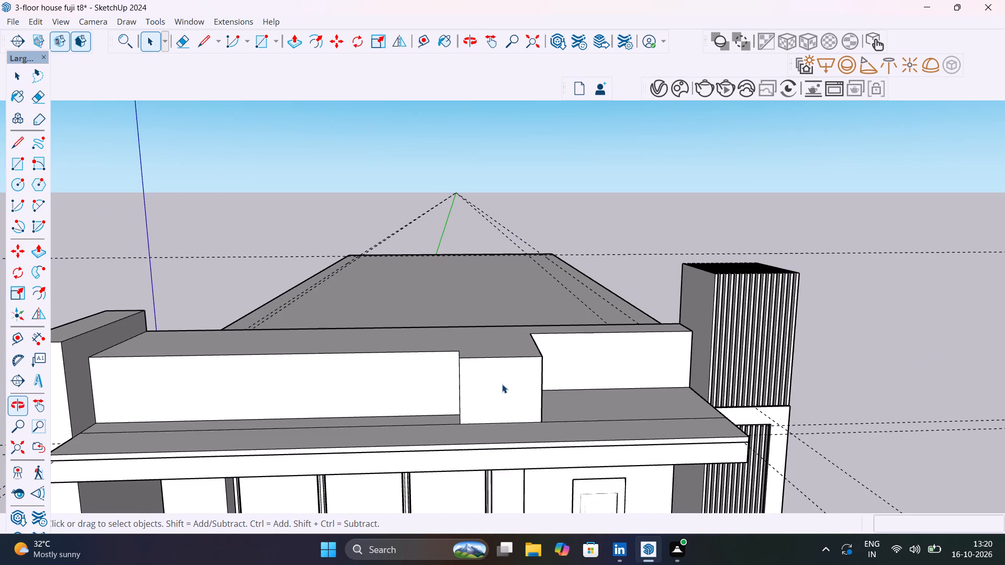
{"action": "scroll", "coordinate": [495, 378], "scroll_direction": "up", "scroll_amount": 3}
{"action": "triple_click", "coordinate": [495, 378]}
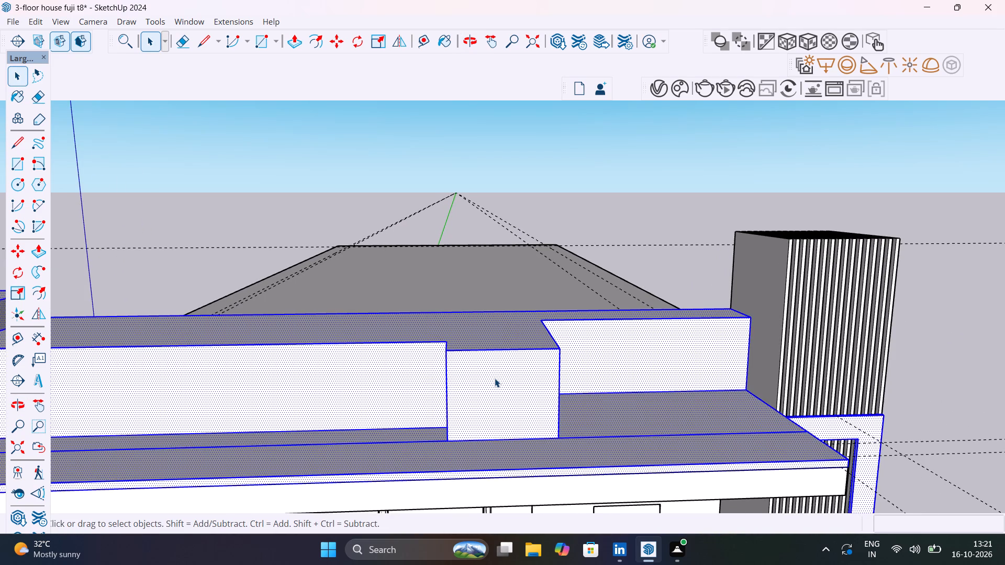
{"action": "left_click", "coordinate": [495, 378]}
{"action": "double_click", "coordinate": [495, 378]}
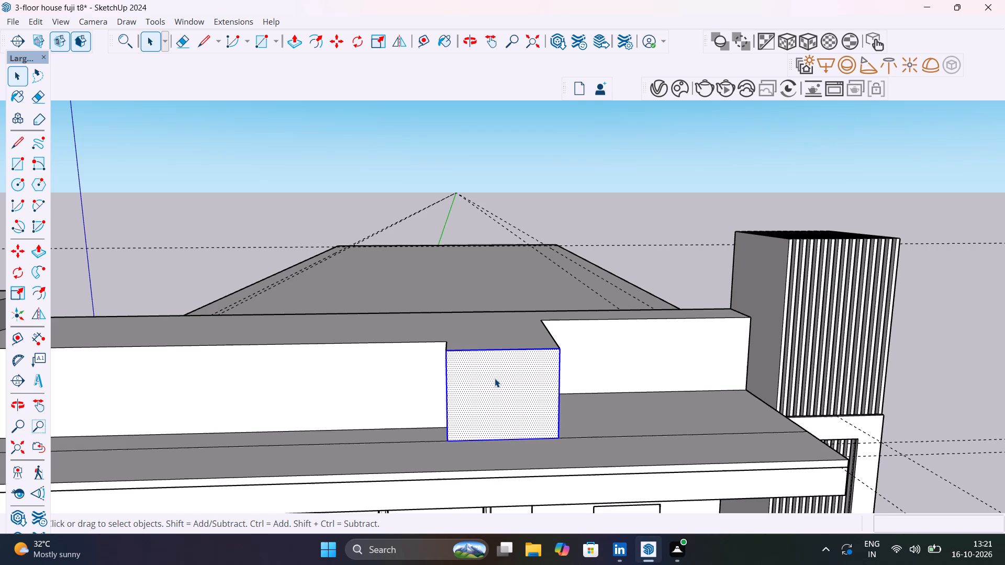
{"action": "left_click", "coordinate": [905, 360]}
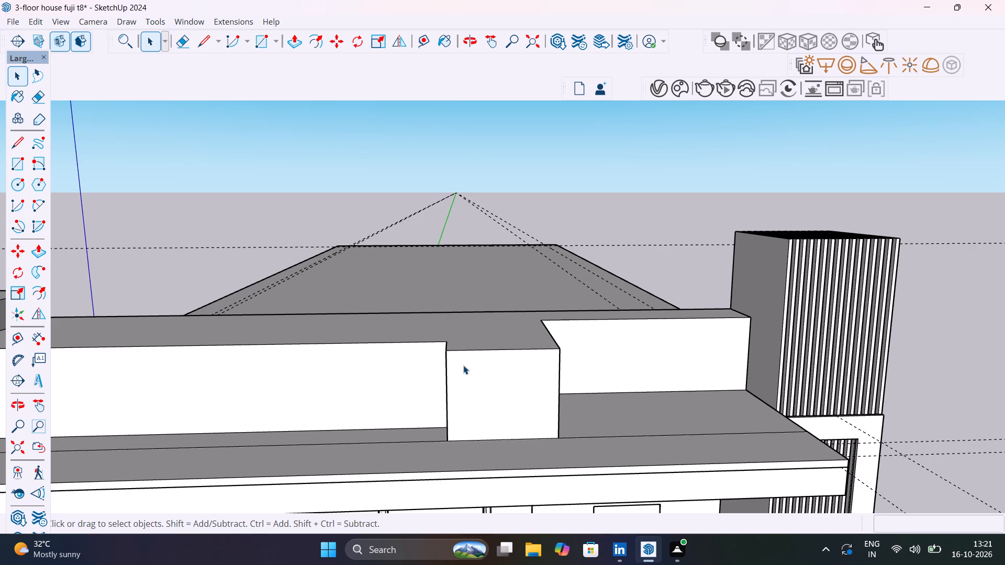
{"action": "key", "text": "p"}
{"action": "left_click", "coordinate": [463, 365]}
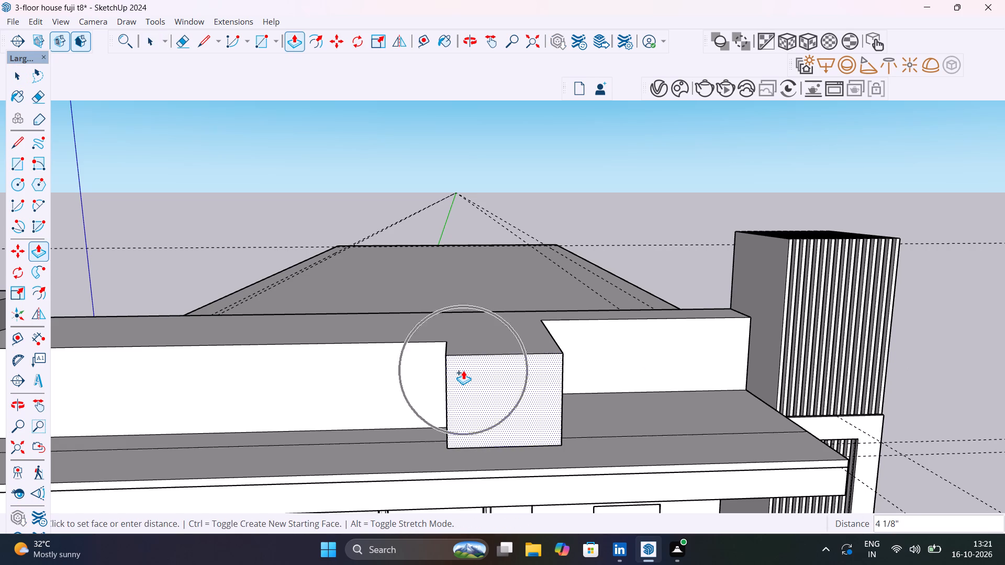
{"action": "middle_click_drag", "start_coordinate": [467, 368], "coordinate": [599, 412]}
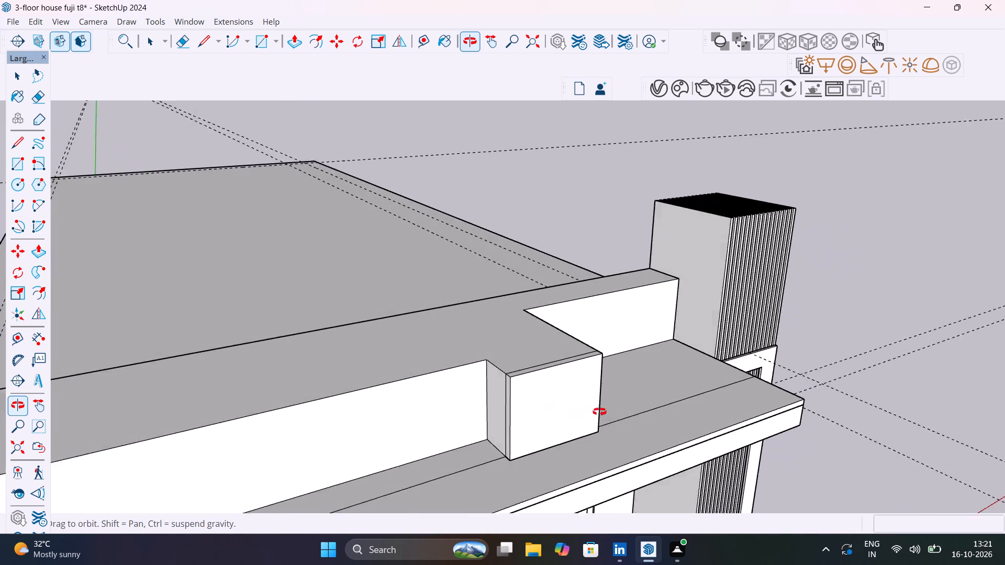
{"action": "middle_click_drag", "start_coordinate": [599, 412], "coordinate": [636, 411]}
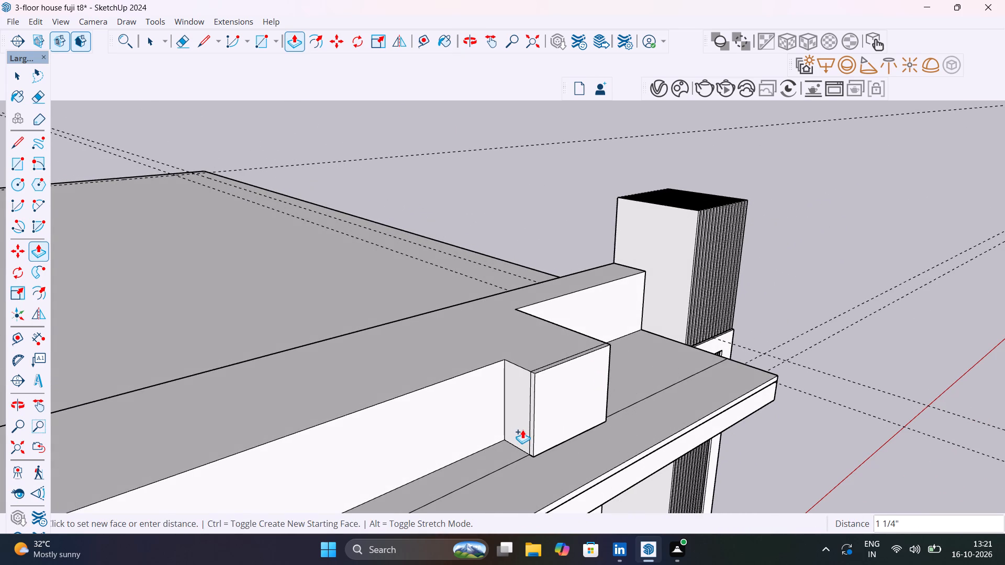
{"action": "type", "text": "1\""}
{"action": "key", "text": "Return"}
{"action": "key", "text": "space"}
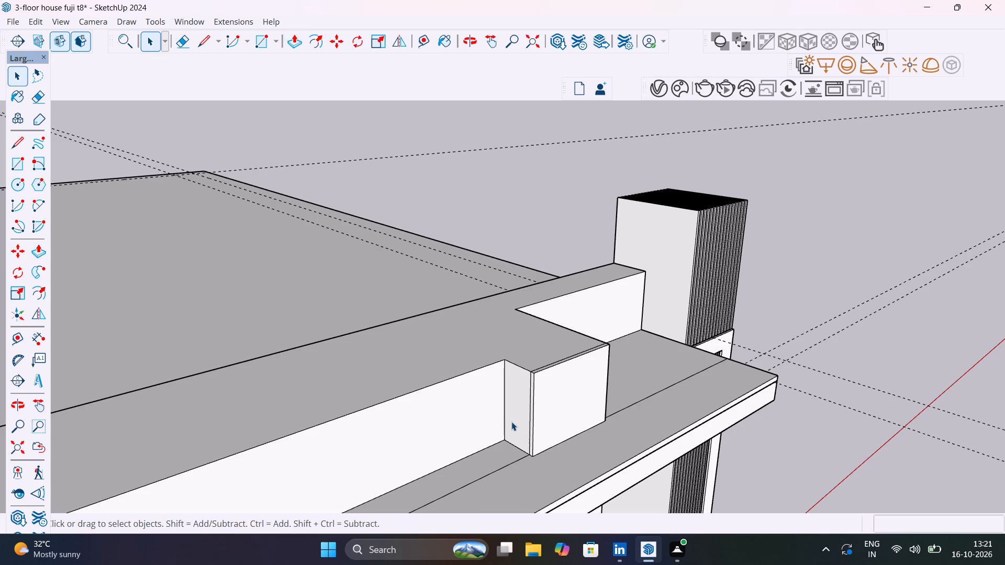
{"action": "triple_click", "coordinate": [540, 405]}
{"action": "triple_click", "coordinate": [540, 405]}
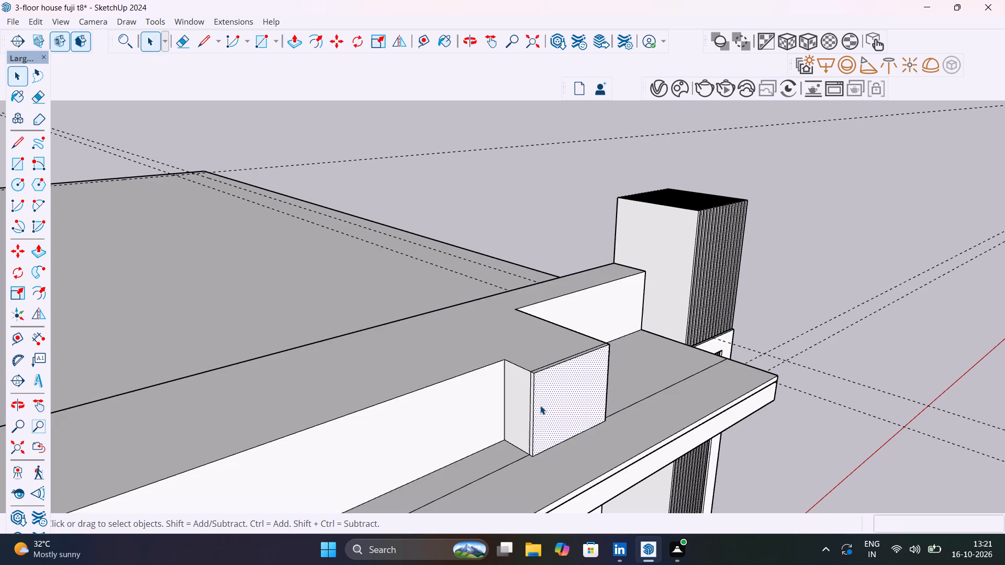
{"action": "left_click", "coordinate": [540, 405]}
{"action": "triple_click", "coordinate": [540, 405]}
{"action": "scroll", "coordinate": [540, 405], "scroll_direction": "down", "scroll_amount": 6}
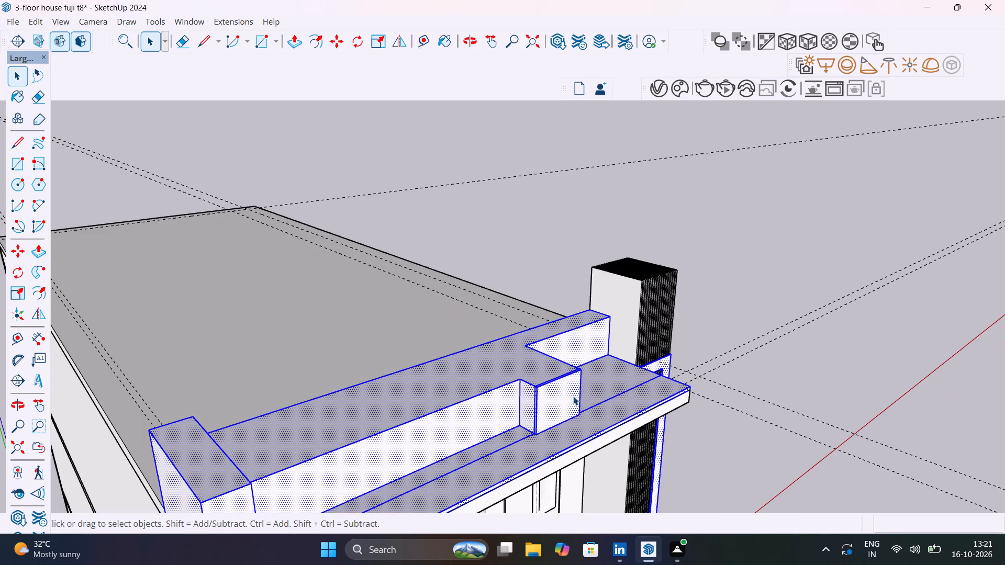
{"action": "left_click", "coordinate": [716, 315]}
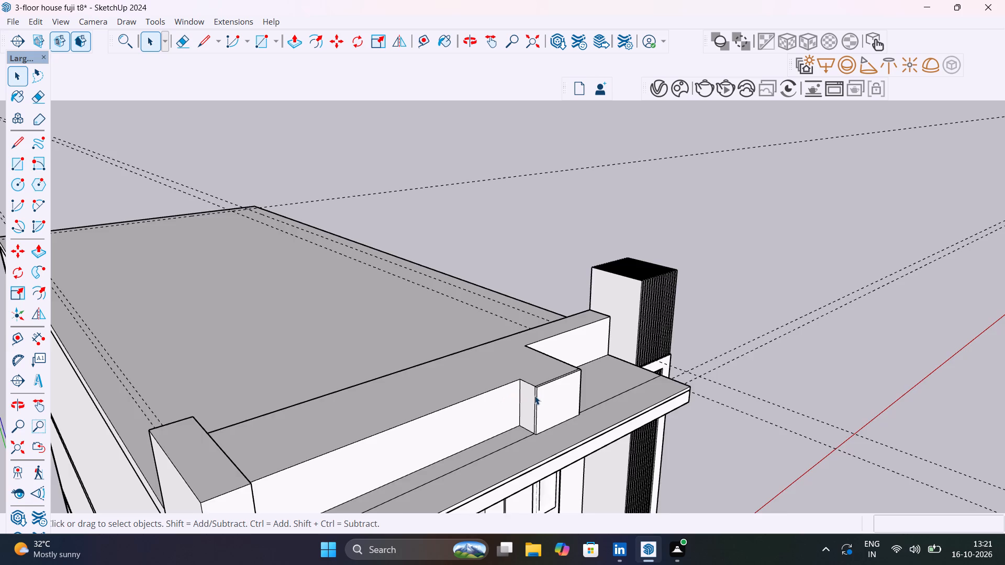
Copy the top front edge of the middle block's 1" layer to its base and divide the copies into 3 equal spaces.
{"action": "scroll", "coordinate": [535, 394], "scroll_direction": "up", "scroll_amount": 13}
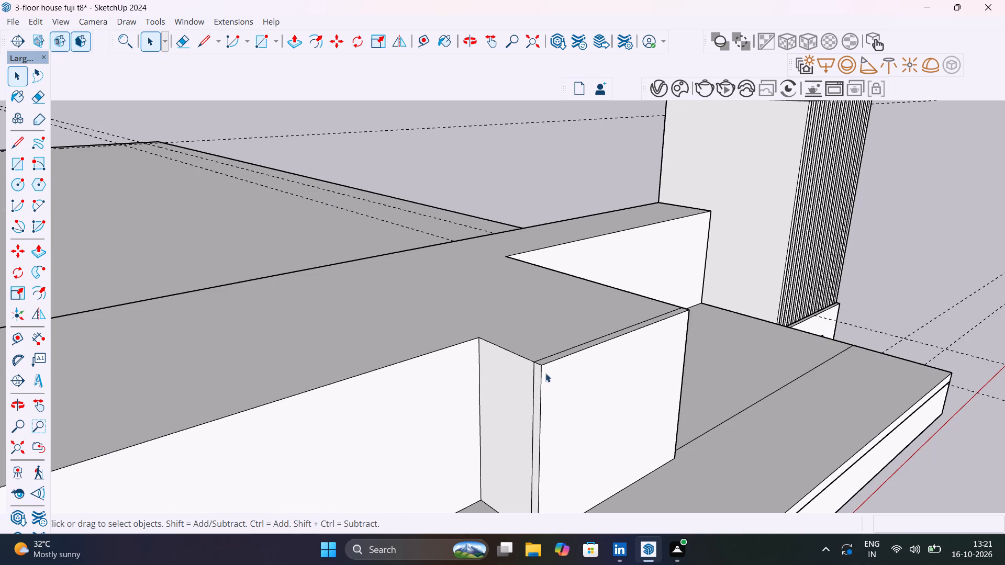
{"action": "left_click", "coordinate": [549, 364]}
{"action": "key", "text": "m"}
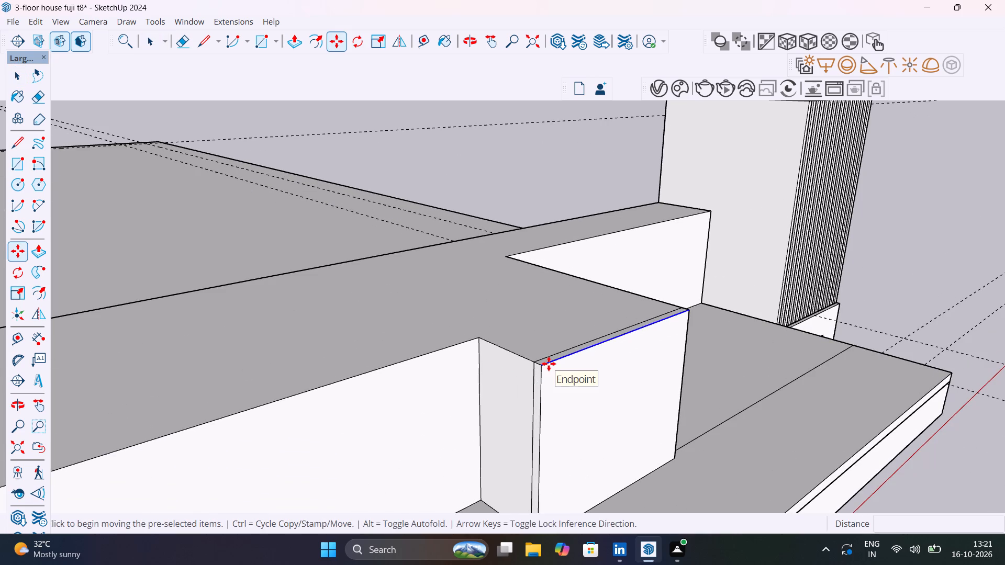
{"action": "left_click", "coordinate": [541, 369]}
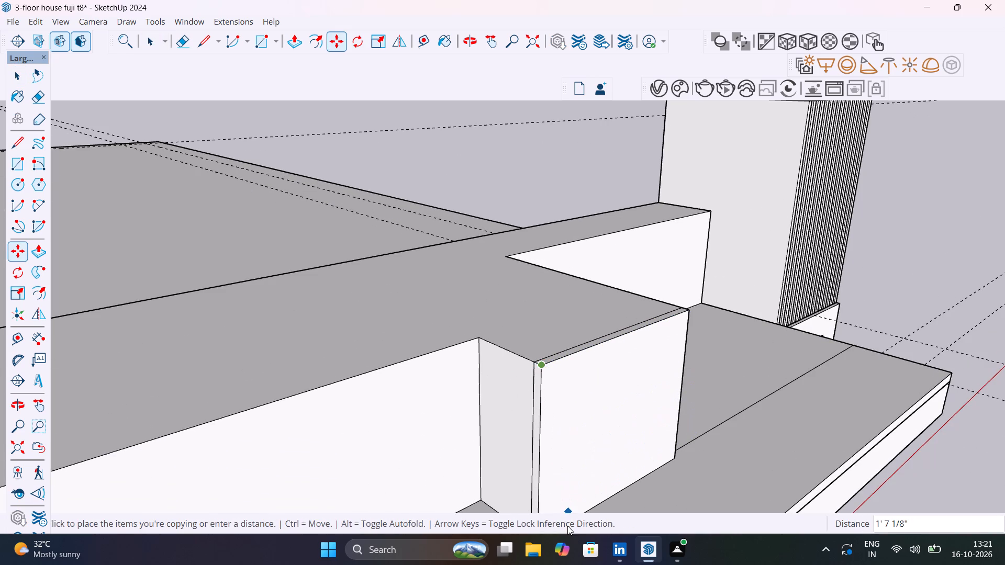
{"action": "middle_click_drag", "start_coordinate": [566, 522], "coordinate": [587, 395], "text": "shift"}
{"action": "middle_click_drag", "start_coordinate": [588, 412], "coordinate": [567, 323], "text": "shift"}
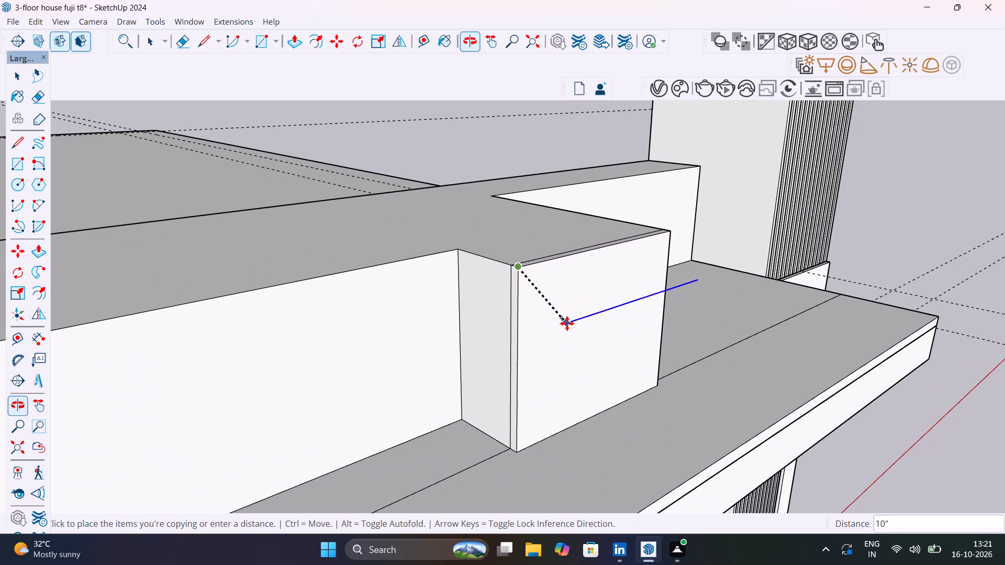
{"action": "left_click", "coordinate": [522, 451]}
{"action": "key", "text": "3"}
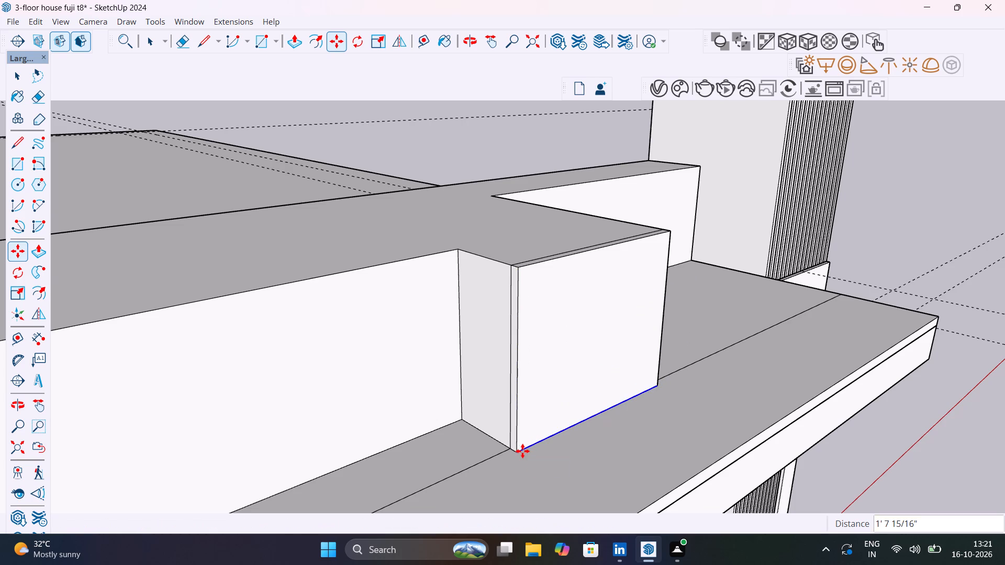
{"action": "key", "text": "slash"}
{"action": "key", "text": "Return"}
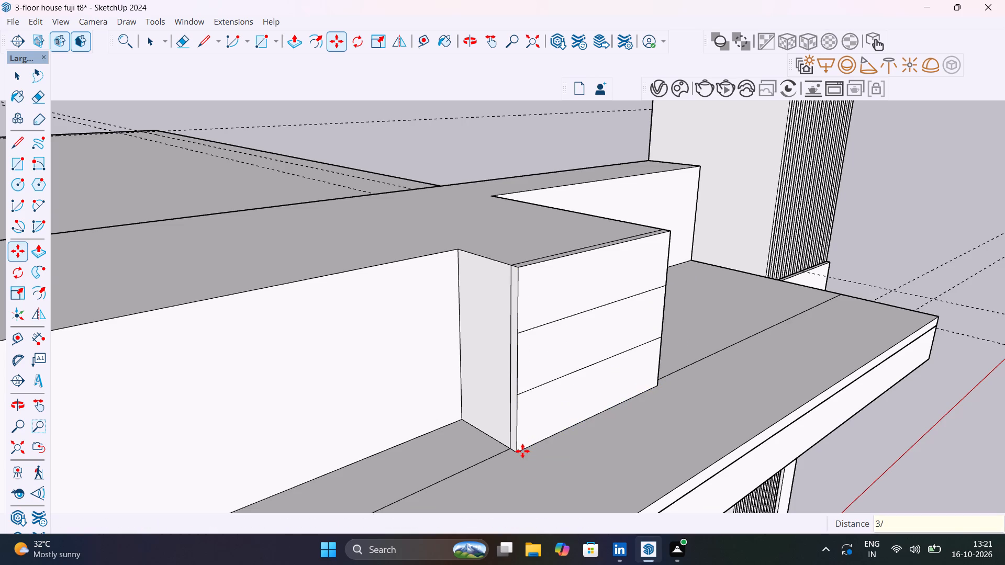
Copy the two horizontal dividing lines on the middle block's front face 8 mm upward.
{"action": "key", "text": "space"}
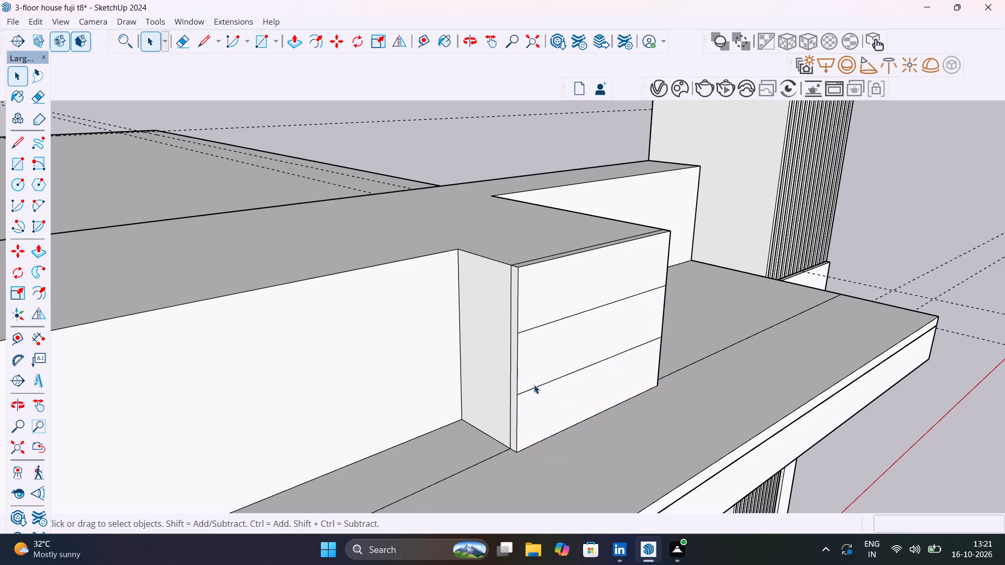
{"action": "left_click", "coordinate": [535, 387]}
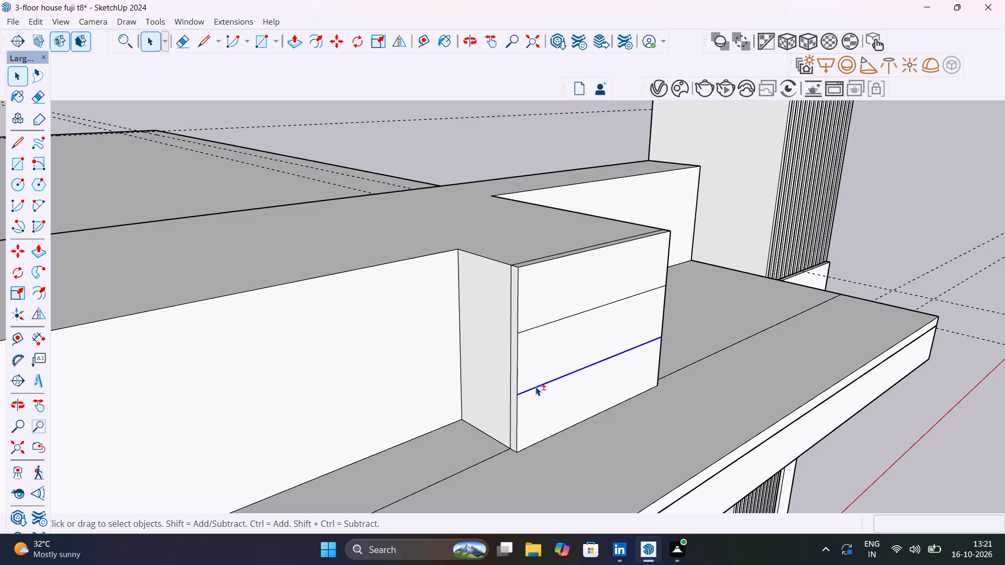
{"action": "left_click", "coordinate": [526, 330], "text": "shift"}
{"action": "key", "text": "m"}
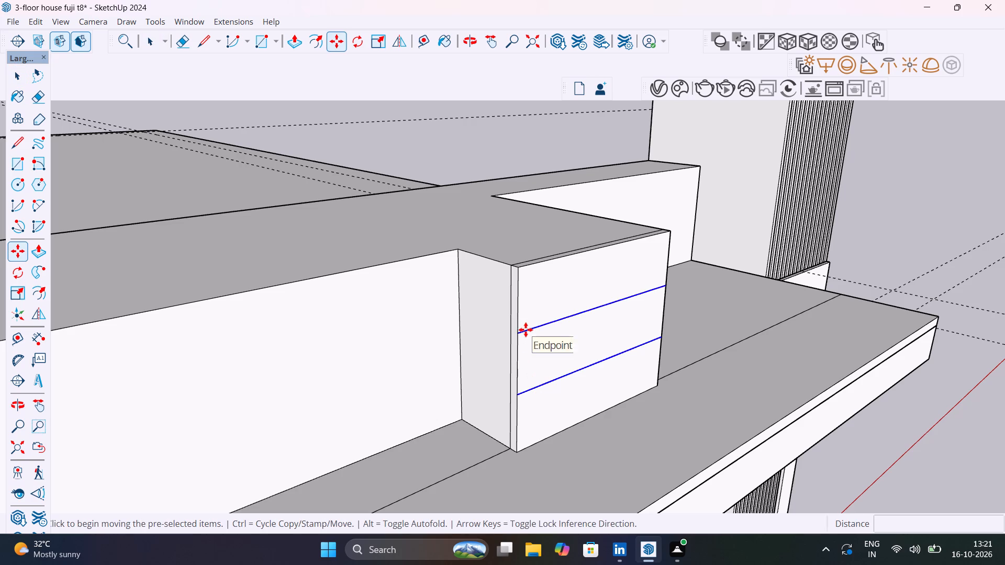
{"action": "left_click", "coordinate": [521, 331]}
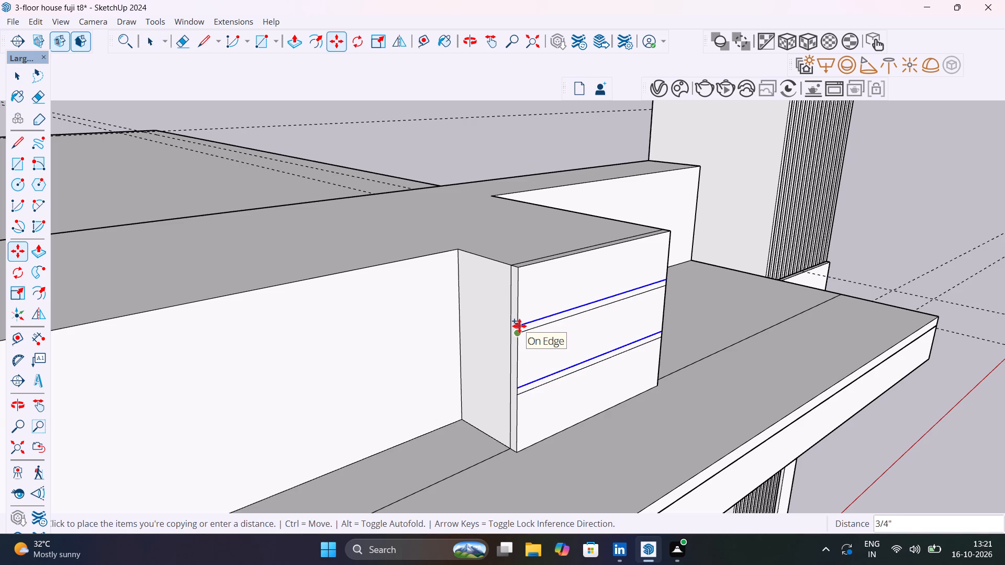
{"action": "key", "text": "8"}
{"action": "type", "text": "MM"}
{"action": "key", "text": "Return"}
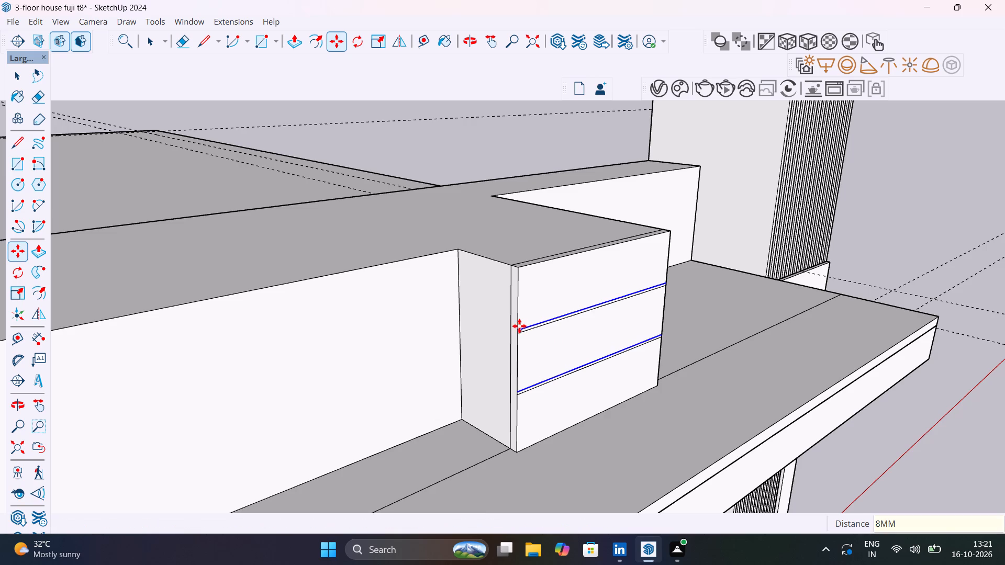
{"action": "key", "text": "space"}
Push the upper 8 mm strip on the middle block's front face back 1" to form a groove.
{"action": "scroll", "coordinate": [519, 325], "scroll_direction": "up", "scroll_amount": 13}
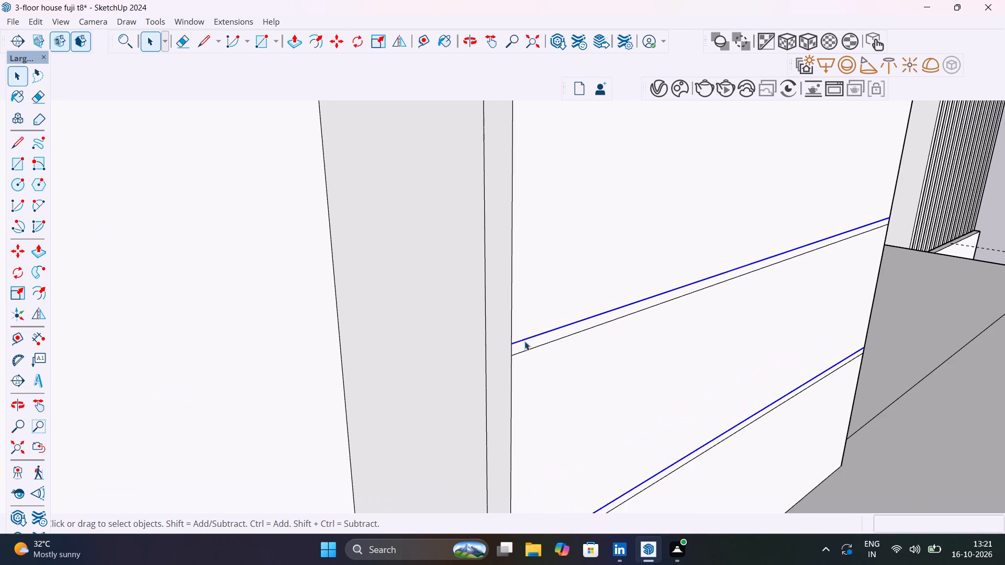
{"action": "left_click", "coordinate": [529, 341]}
{"action": "key", "text": "p"}
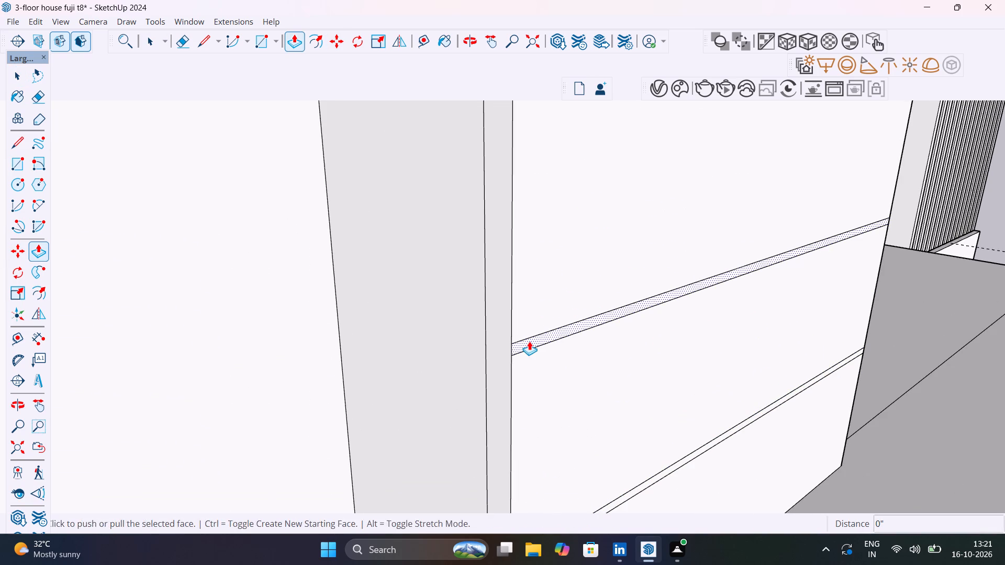
{"action": "left_click", "coordinate": [529, 341]}
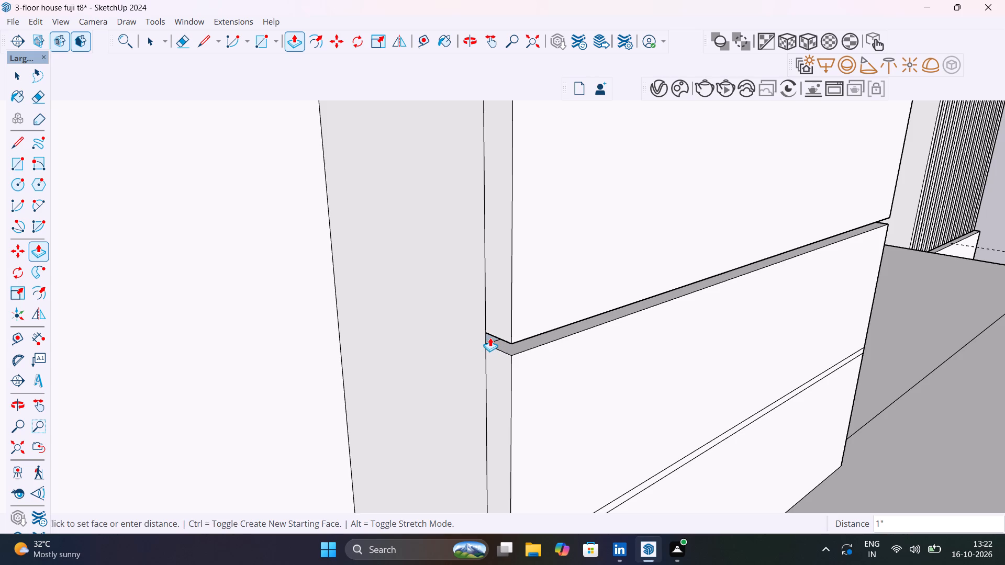
{"action": "left_click", "coordinate": [490, 337]}
Push the lower 8 mm strip on the middle block's front face back 1" to form a matching groove.
{"action": "scroll", "coordinate": [492, 337], "scroll_direction": "down", "scroll_amount": 10}
{"action": "scroll", "coordinate": [504, 431], "scroll_direction": "up", "scroll_amount": 10}
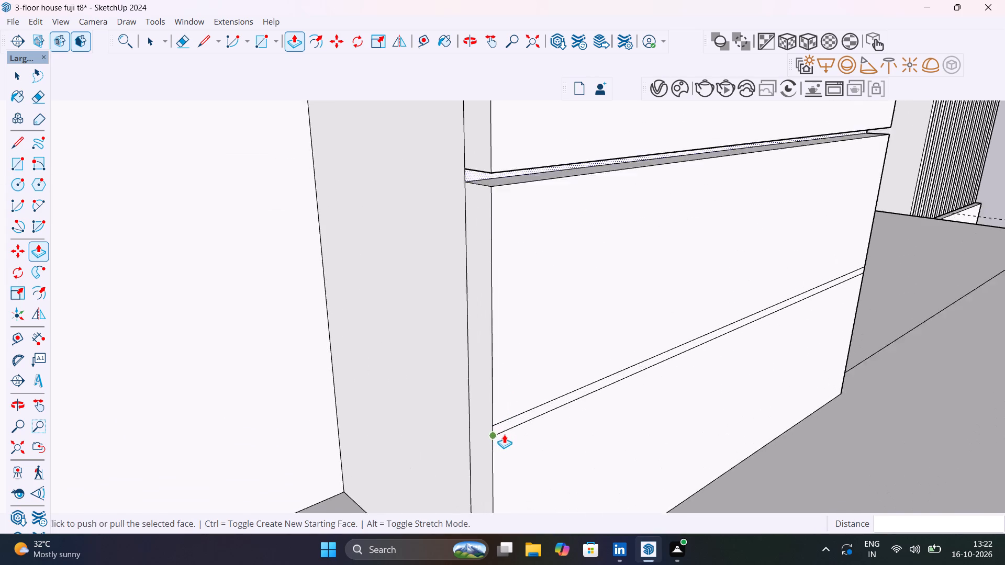
{"action": "key", "text": "space"}
{"action": "left_click", "coordinate": [505, 425]}
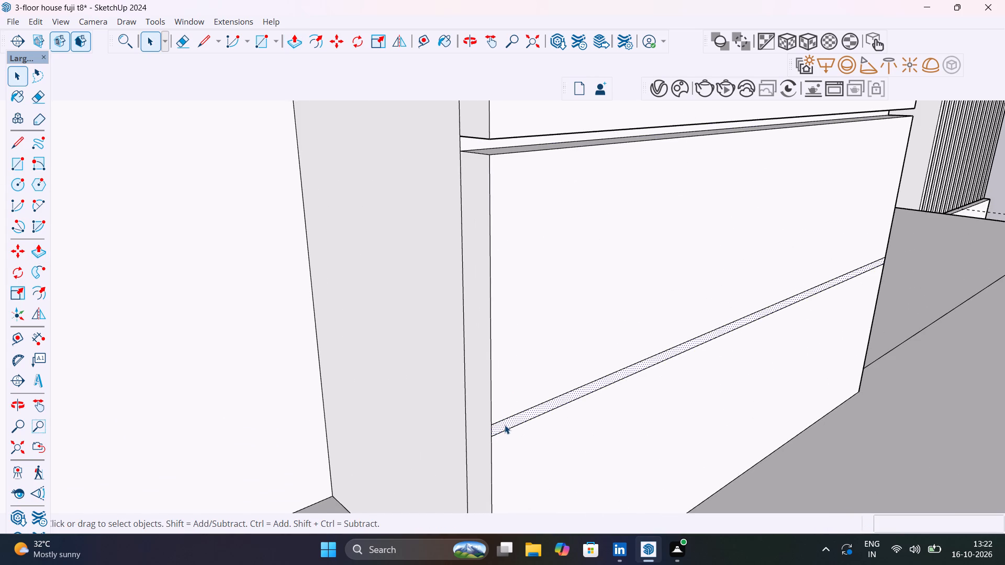
{"action": "key", "text": "p"}
{"action": "left_click", "coordinate": [505, 424]}
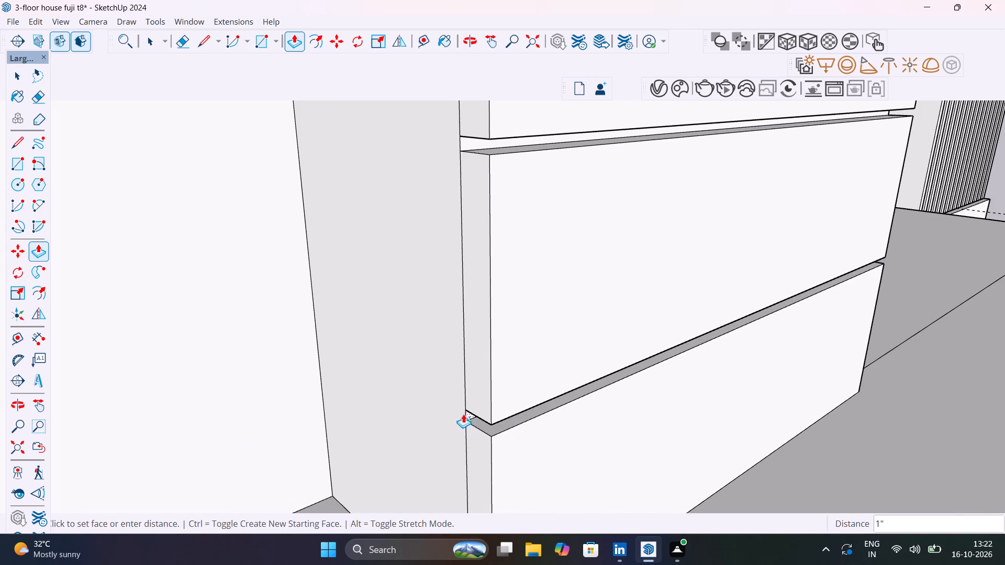
{"action": "left_click", "coordinate": [463, 414]}
{"action": "scroll", "coordinate": [464, 419], "scroll_direction": "down", "scroll_amount": 20}
{"action": "scroll", "coordinate": [464, 419], "scroll_direction": "down", "scroll_amount": 2}
{"action": "key", "text": "space"}
{"action": "left_click", "coordinate": [821, 283]}
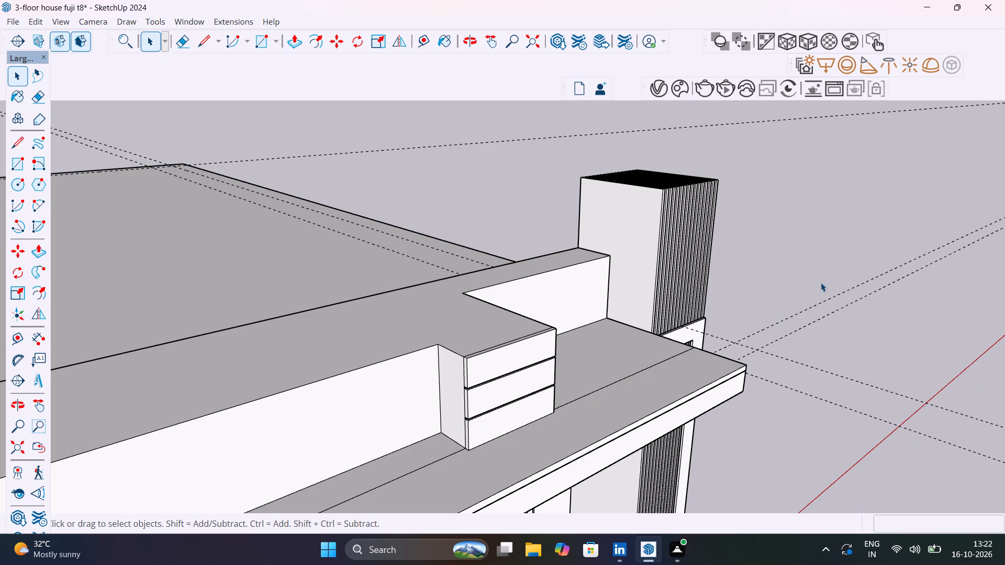
Lower the top face of the corner pillar opposite the slatted tower about 7 1/4", flush with the parapet top.
{"action": "scroll", "coordinate": [766, 285], "scroll_direction": "down", "scroll_amount": 6}
{"action": "middle_click_drag", "start_coordinate": [761, 298], "coordinate": [611, 281]}
{"action": "scroll", "coordinate": [611, 281], "scroll_direction": "up", "scroll_amount": 1}
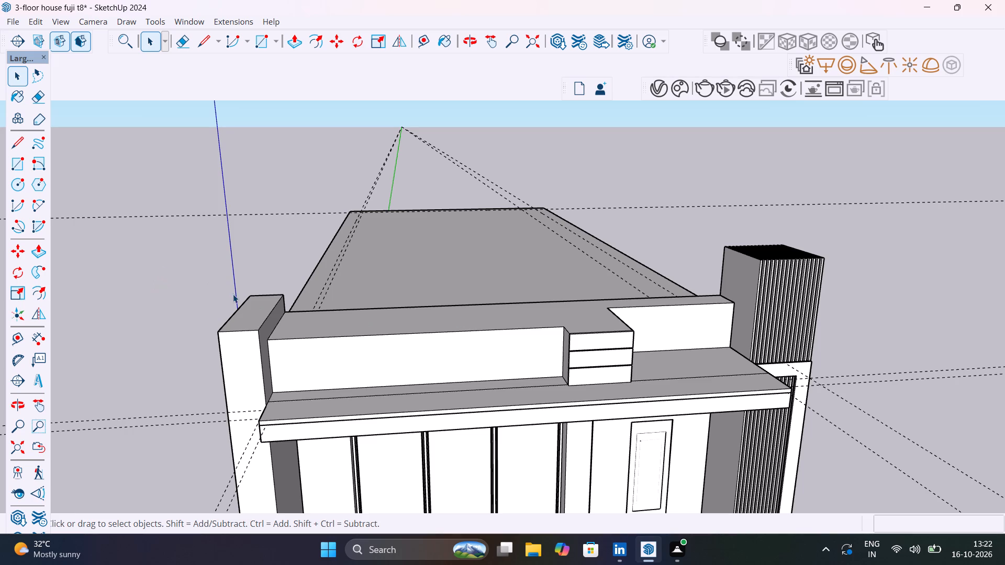
{"action": "scroll", "coordinate": [256, 317], "scroll_direction": "up", "scroll_amount": 7}
{"action": "left_click", "coordinate": [256, 317]}
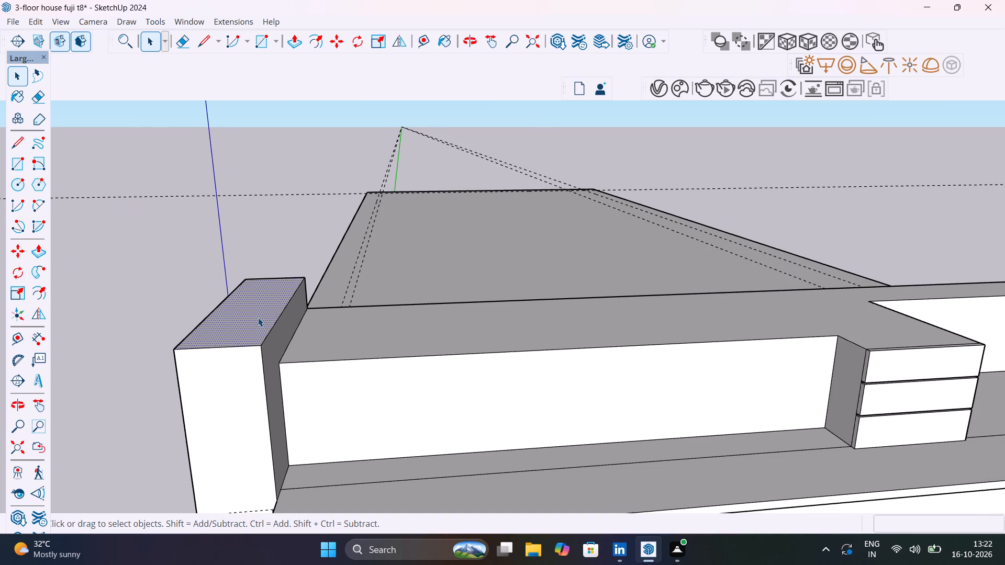
{"action": "key", "text": "p"}
{"action": "left_click", "coordinate": [258, 318]}
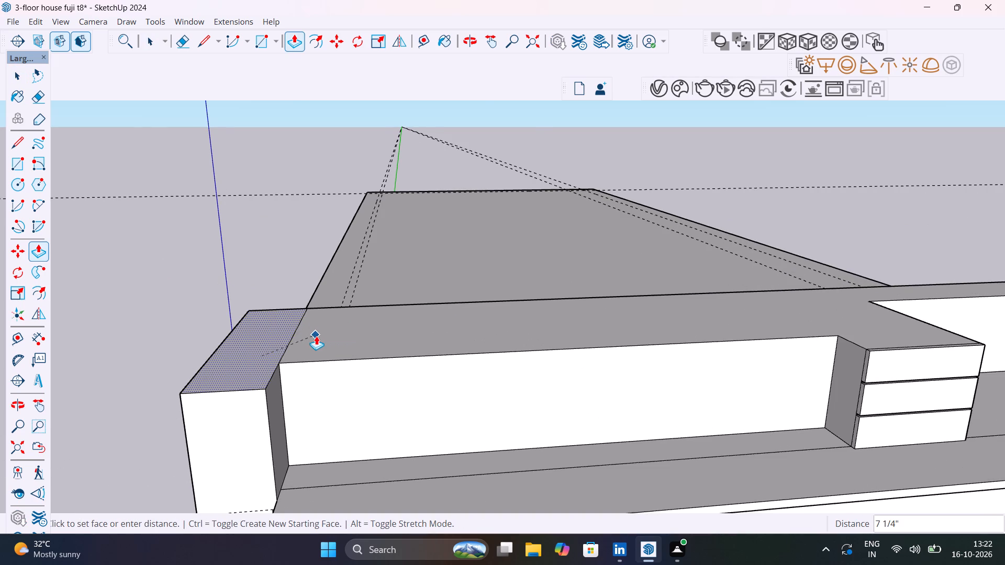
{"action": "left_click", "coordinate": [343, 359]}
{"action": "key", "text": "space"}
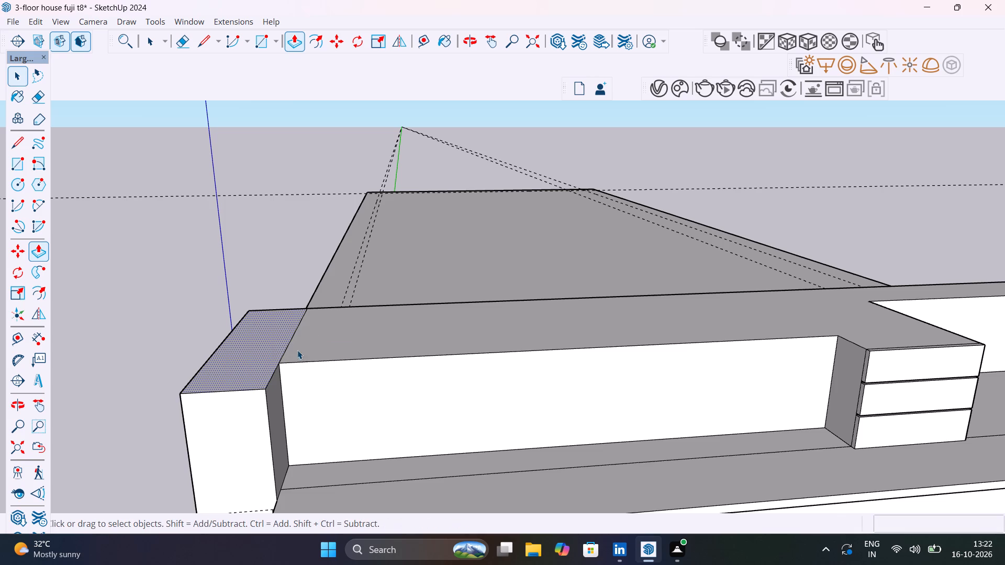
{"action": "left_click", "coordinate": [170, 312]}
Delete all guides from the model.
{"action": "scroll", "coordinate": [230, 340], "scroll_direction": "down", "scroll_amount": 12}
{"action": "middle_click_drag", "start_coordinate": [325, 364], "coordinate": [367, 331]}
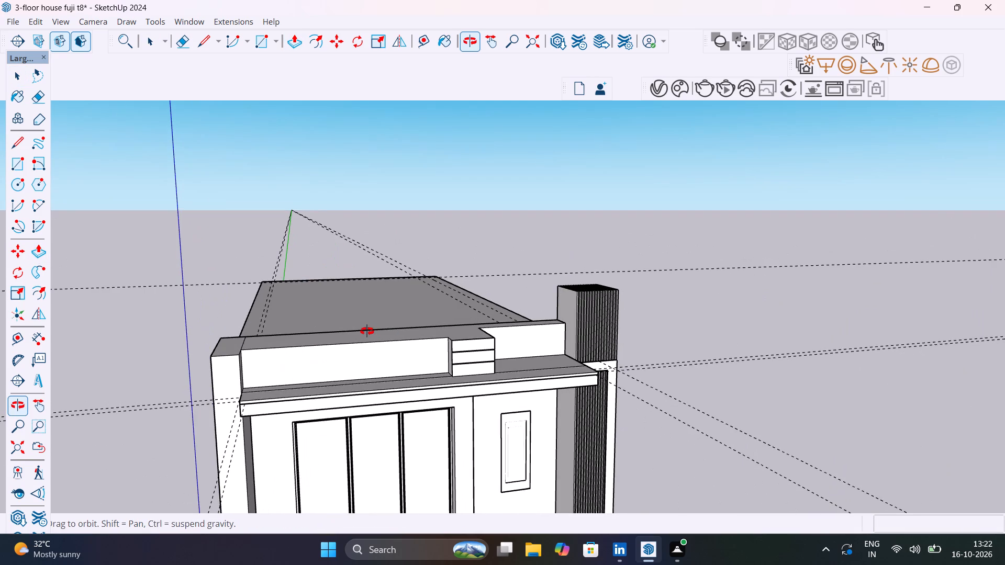
{"action": "middle_click_drag", "start_coordinate": [367, 331], "coordinate": [374, 261]}
{"action": "scroll", "coordinate": [377, 266], "scroll_direction": "down", "scroll_amount": 6}
{"action": "middle_click_drag", "start_coordinate": [406, 280], "coordinate": [353, 311]}
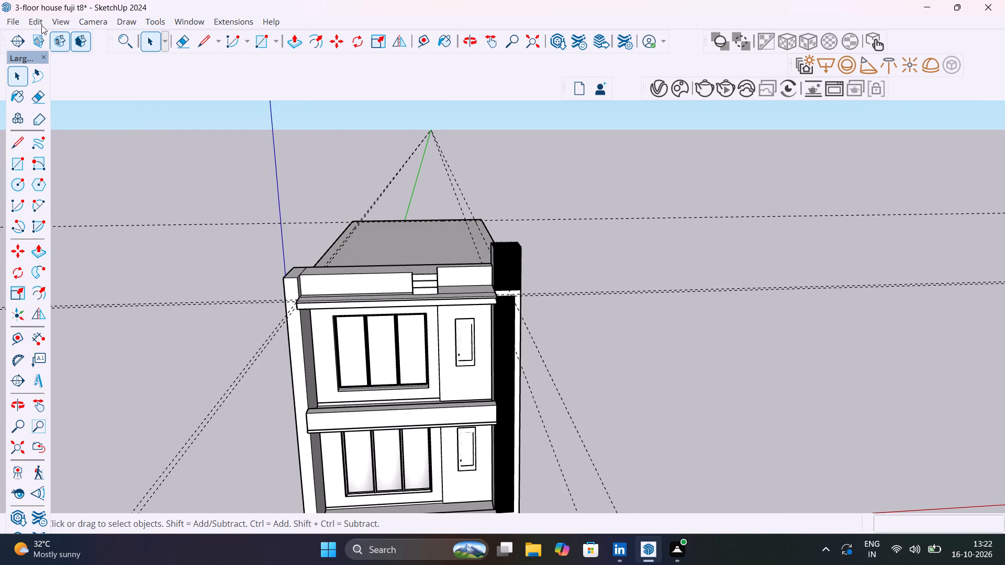
{"action": "left_click", "coordinate": [41, 25]}
{"action": "left_click", "coordinate": [110, 156]}
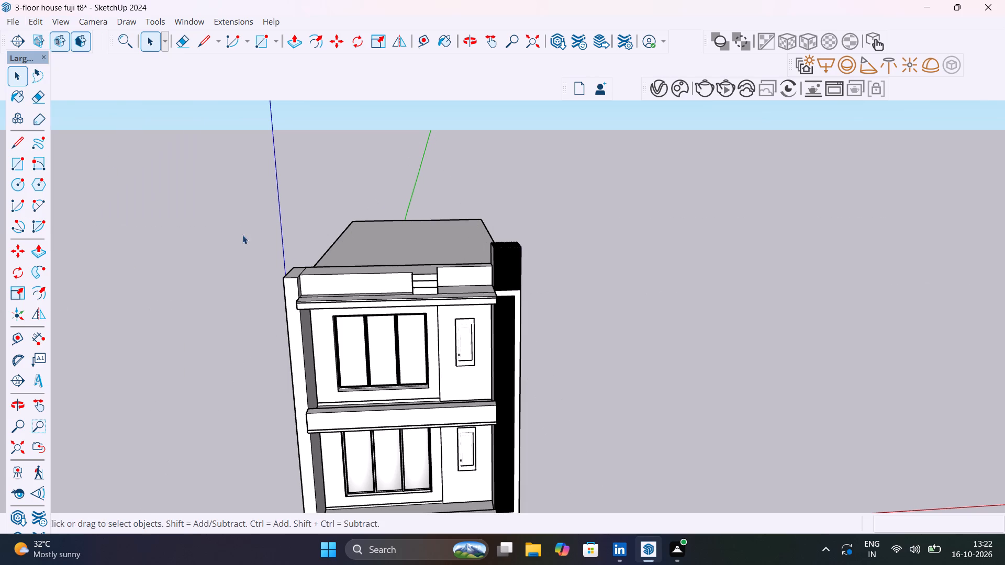
Examine the house's front facade, parapet and roof from several angles.
{"action": "scroll", "coordinate": [342, 302], "scroll_direction": "down", "scroll_amount": 4}
{"action": "middle_click_drag", "start_coordinate": [354, 310], "coordinate": [444, 273]}
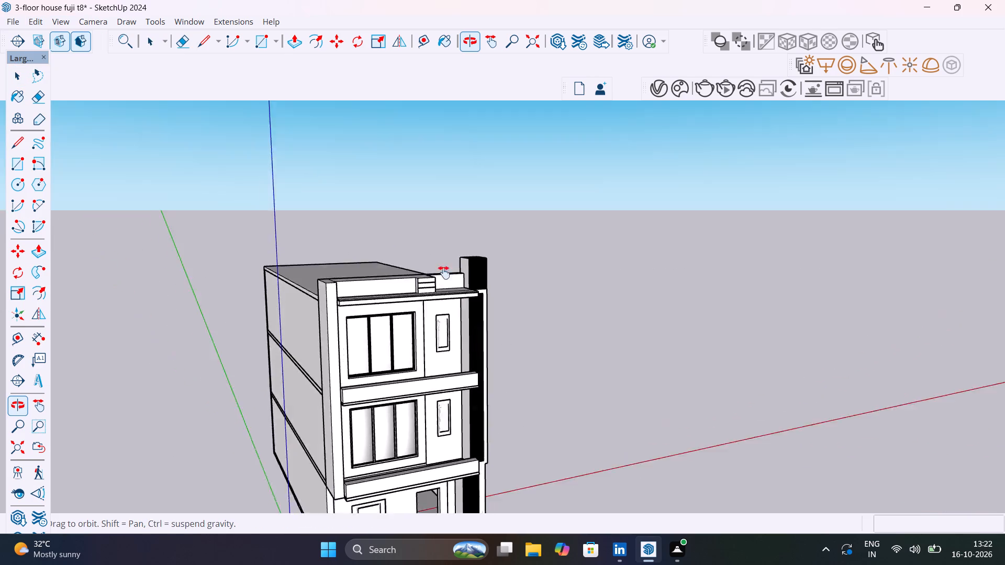
{"action": "middle_click_drag", "start_coordinate": [444, 273], "coordinate": [314, 248]}
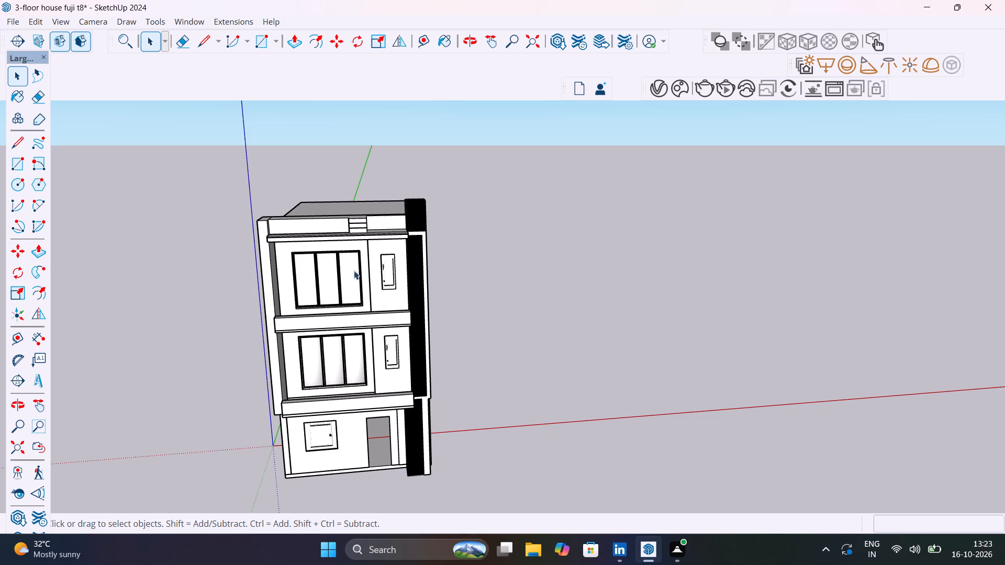
{"action": "scroll", "coordinate": [322, 257], "scroll_direction": "up", "scroll_amount": 10}
{"action": "middle_click_drag", "start_coordinate": [330, 255], "coordinate": [449, 406]}
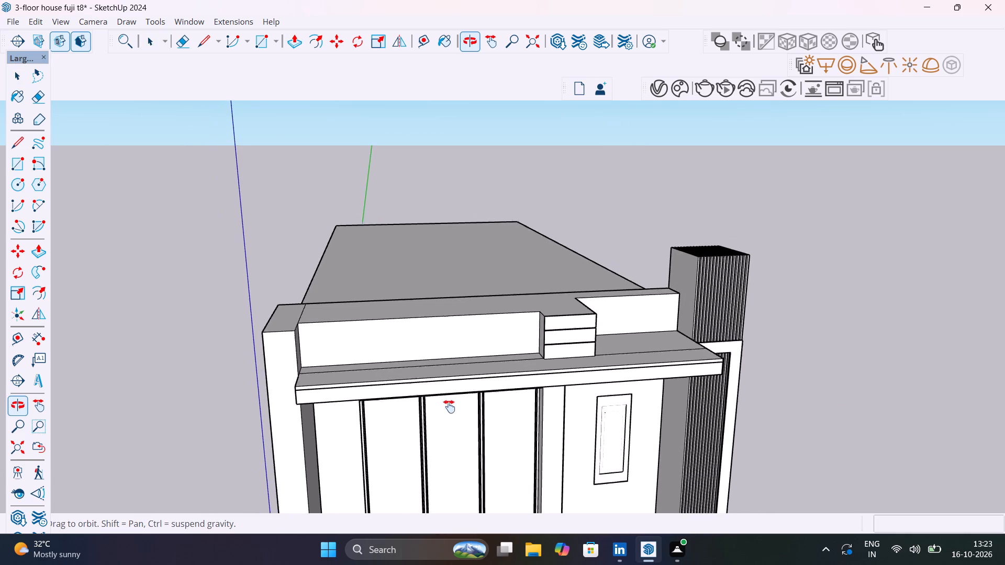
{"action": "middle_click_drag", "start_coordinate": [449, 406], "coordinate": [472, 517]}
{"action": "scroll", "coordinate": [388, 229], "scroll_direction": "down", "scroll_amount": 4}
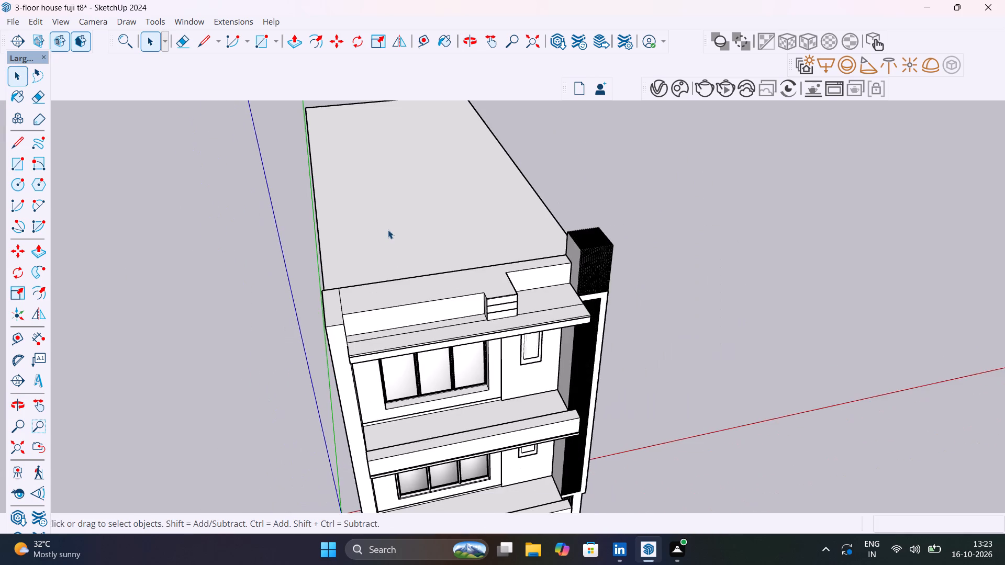
{"action": "middle_click_drag", "start_coordinate": [388, 229], "coordinate": [313, 366], "text": "shift"}
Place a guide on the roof 3" inward from its long edge on the slatted tower side.
{"action": "scroll", "coordinate": [355, 333], "scroll_direction": "up", "scroll_amount": 6}
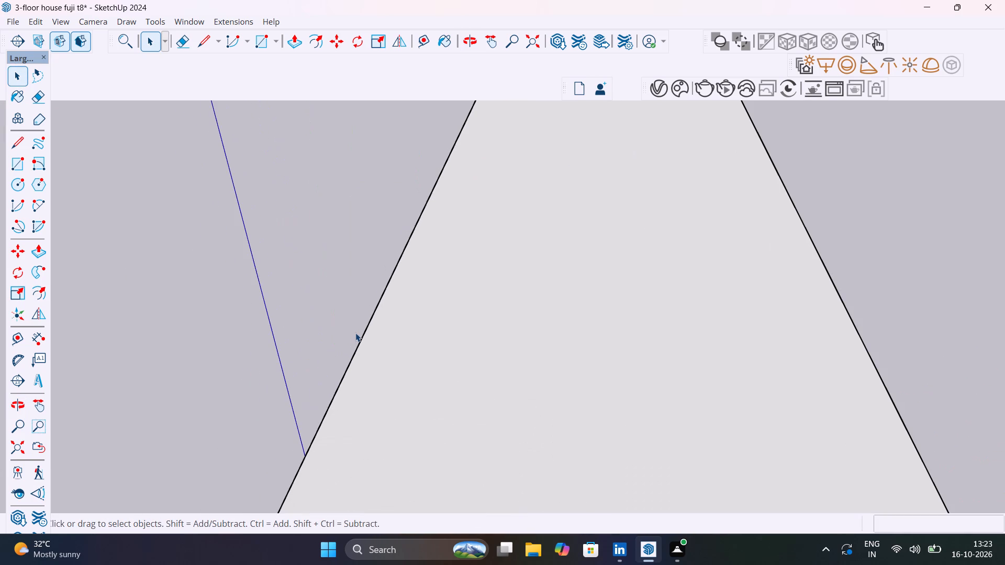
{"action": "middle_click_drag", "start_coordinate": [377, 326], "coordinate": [798, 238]}
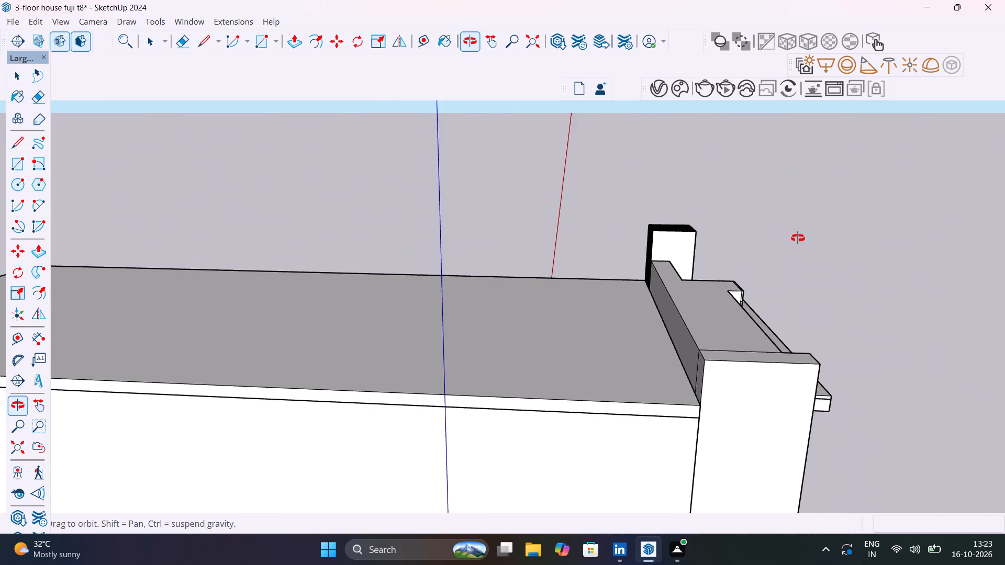
{"action": "middle_click_drag", "start_coordinate": [798, 238], "coordinate": [693, 310]}
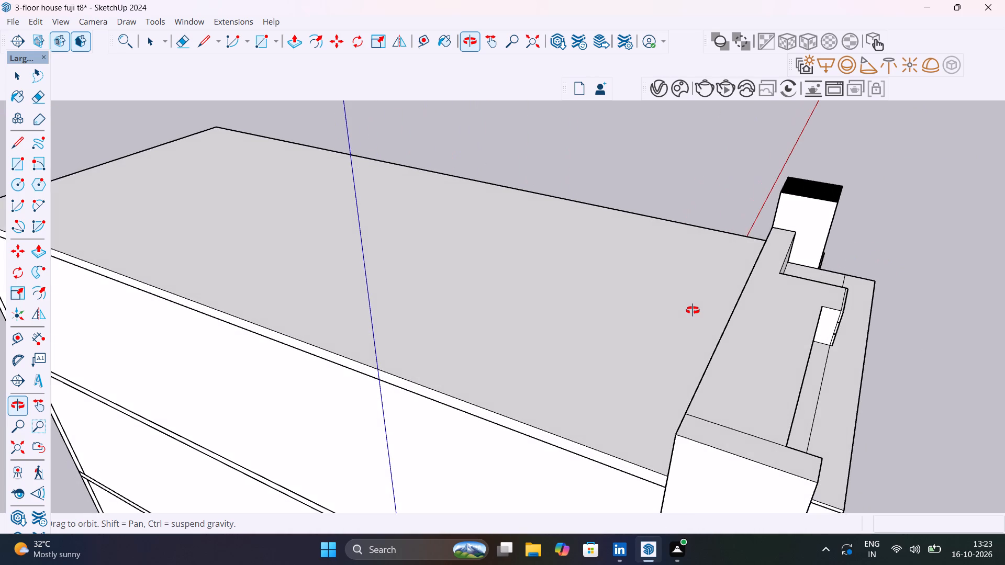
{"action": "middle_click_drag", "start_coordinate": [693, 310], "coordinate": [763, 394]}
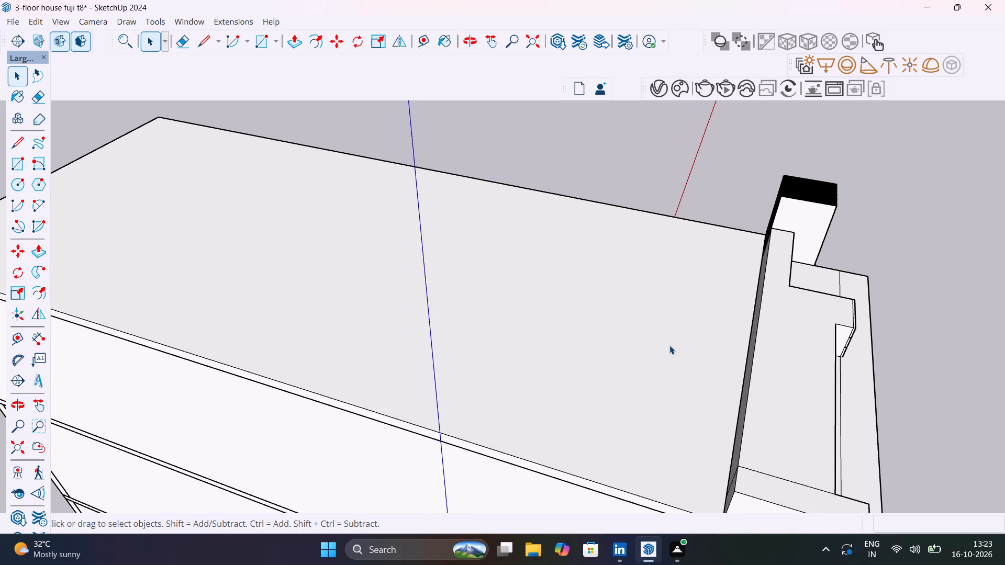
{"action": "scroll", "coordinate": [676, 228], "scroll_direction": "up", "scroll_amount": 7}
{"action": "key", "text": "t"}
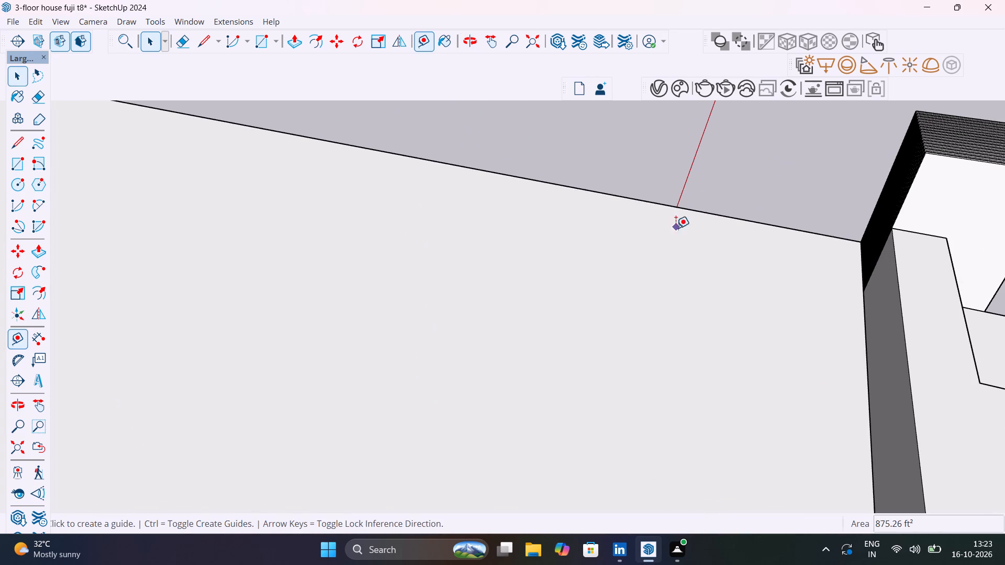
{"action": "left_click", "coordinate": [682, 208]}
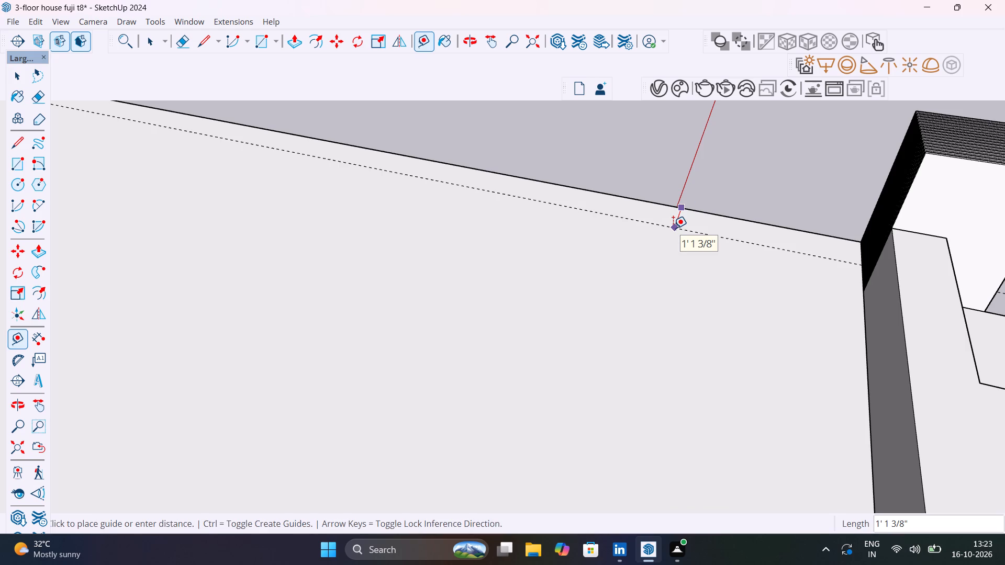
{"action": "type", "text": "3\""}
{"action": "key", "text": "Return"}
Set the new roof guide's offset from the long edge to 1'.
{"action": "key", "text": "3"}
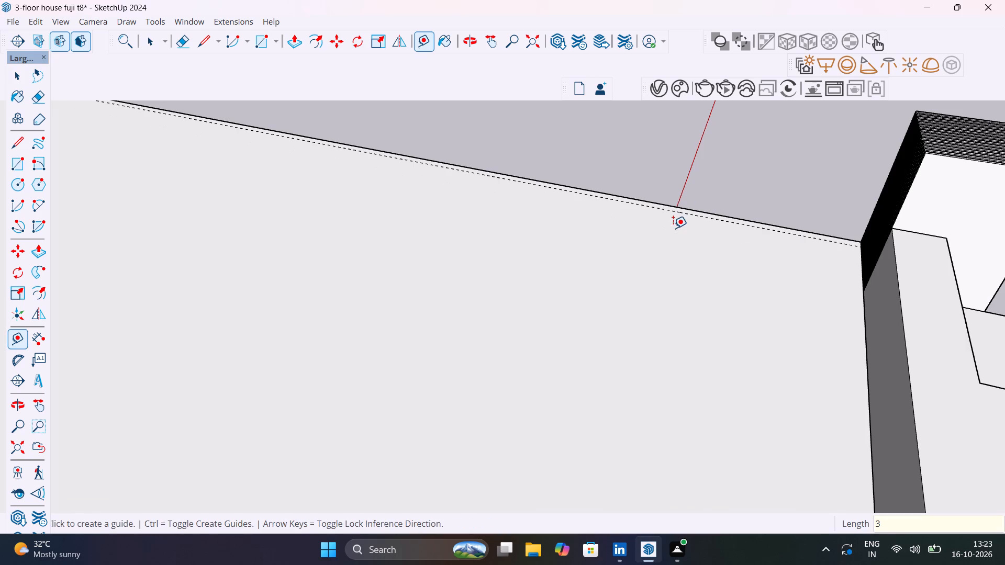
{"action": "key", "text": "BackSpace"}
{"action": "type", "text": "1'"}
{"action": "key", "text": "Return"}
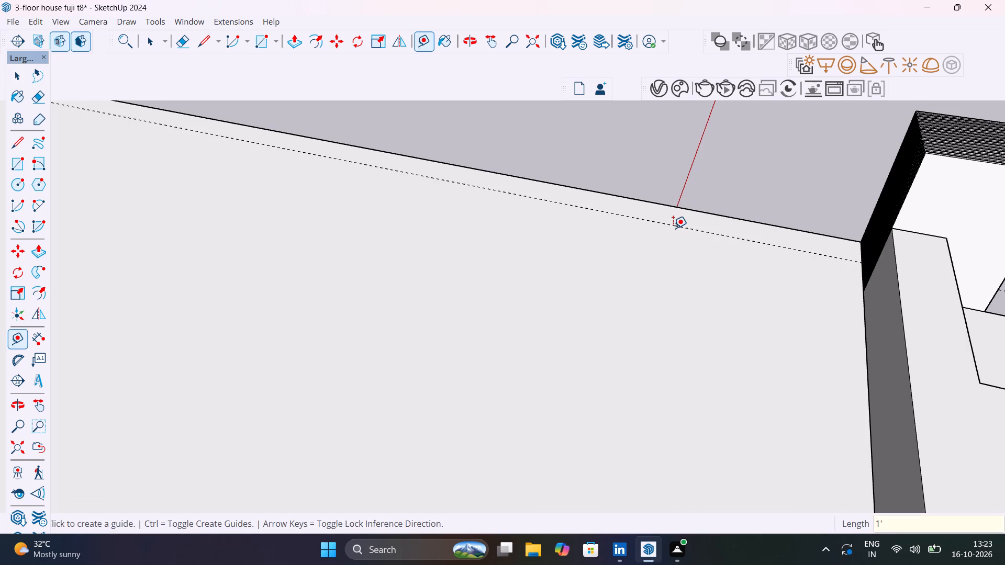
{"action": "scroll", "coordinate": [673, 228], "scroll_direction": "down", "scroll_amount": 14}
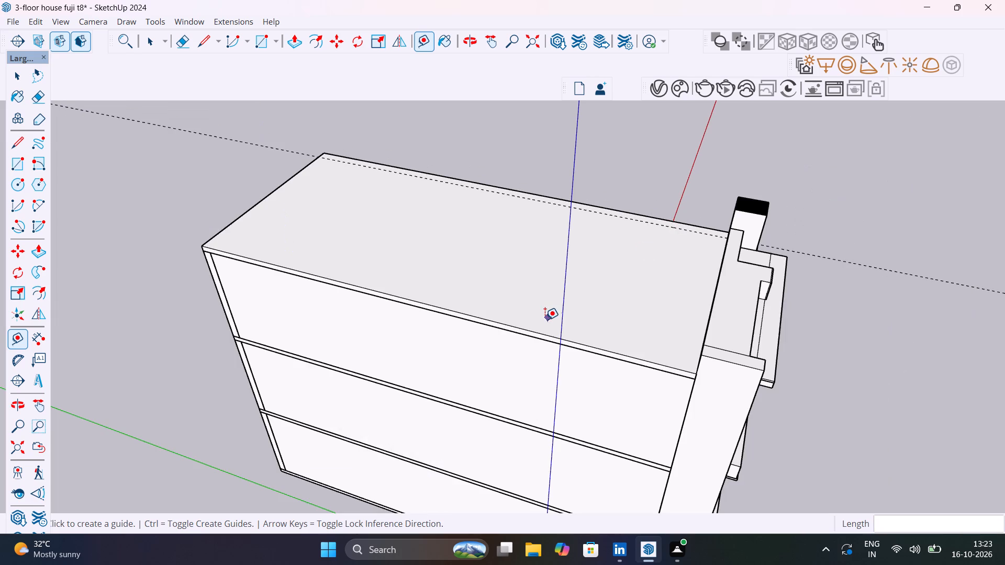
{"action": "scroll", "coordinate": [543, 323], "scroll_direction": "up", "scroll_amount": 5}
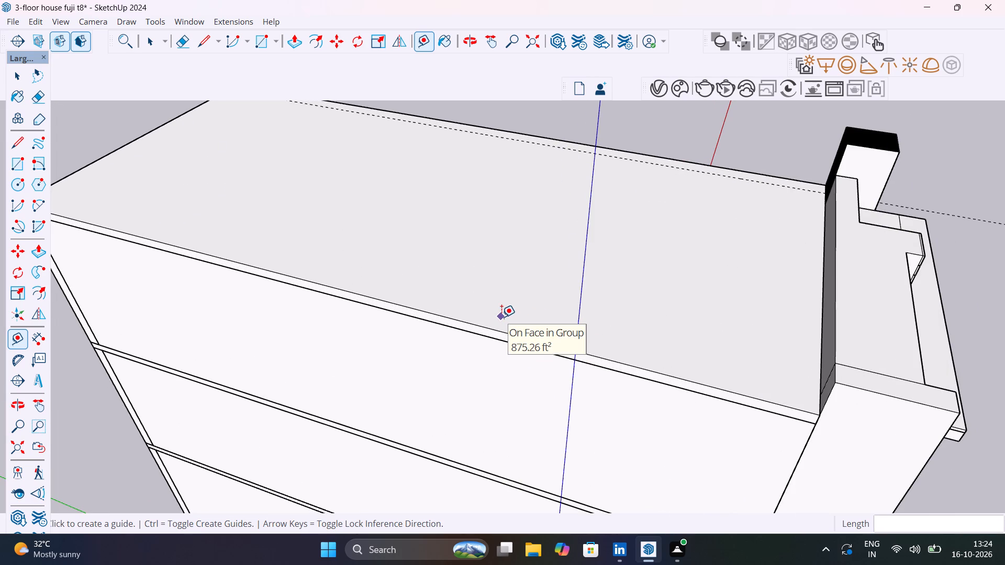
Place a guide on the roof 1' inward from the long edge opposite the slatted tower.
{"action": "left_click", "coordinate": [509, 332]}
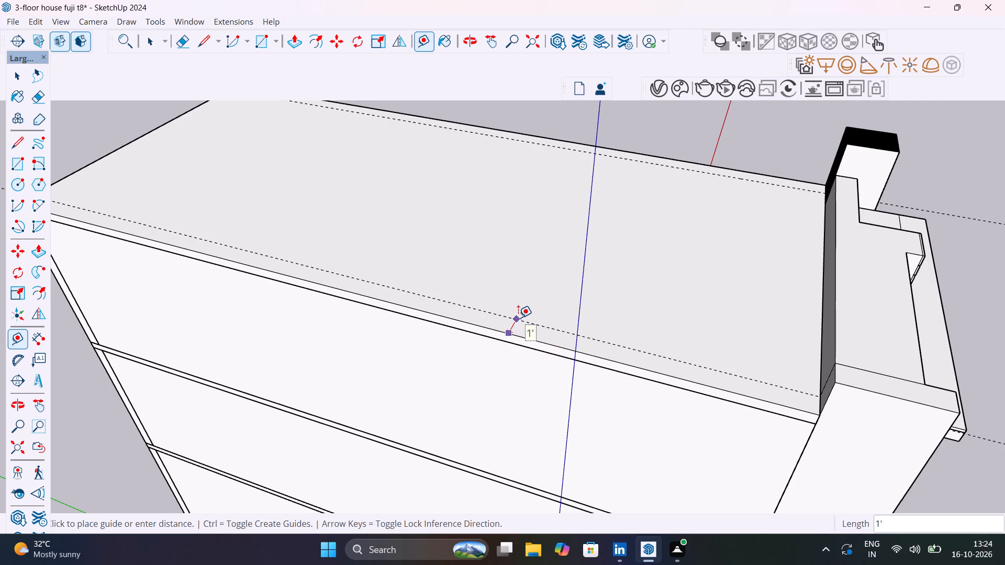
{"action": "type", "text": "1'"}
{"action": "key", "text": "Return"}
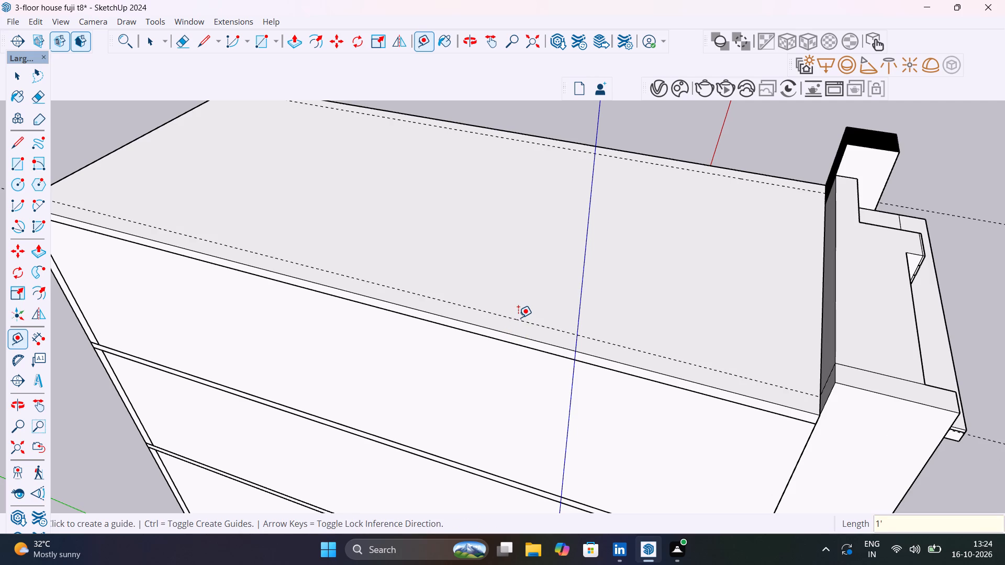
Place a guide on the roof 1' inward from the short rear edge.
{"action": "scroll", "coordinate": [518, 318], "scroll_direction": "down", "scroll_amount": 7}
{"action": "middle_click_drag", "start_coordinate": [518, 318], "coordinate": [706, 419], "text": "shift"}
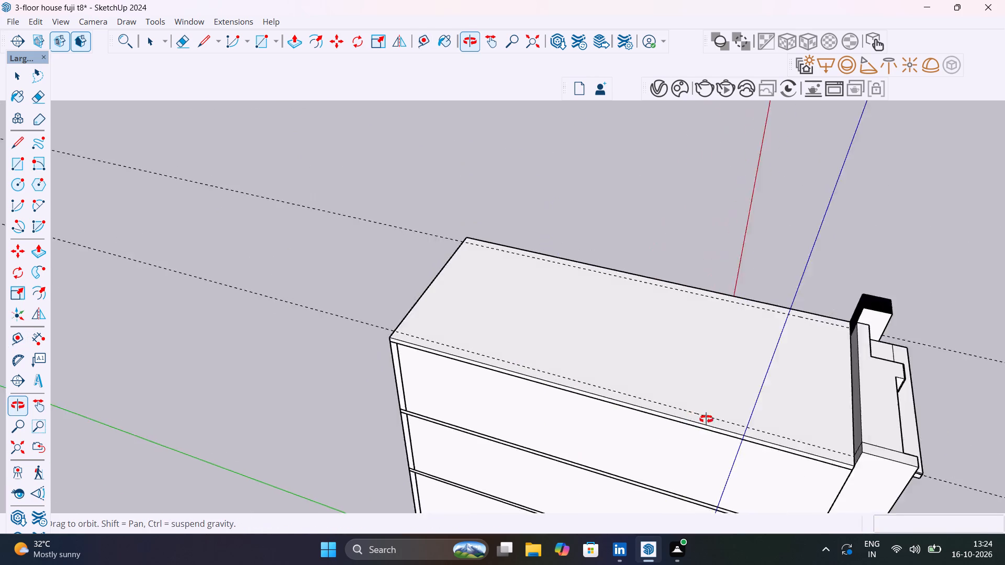
{"action": "middle_click_drag", "start_coordinate": [706, 419], "coordinate": [828, 457], "text": "shift"}
{"action": "scroll", "coordinate": [440, 279], "scroll_direction": "up", "scroll_amount": 5}
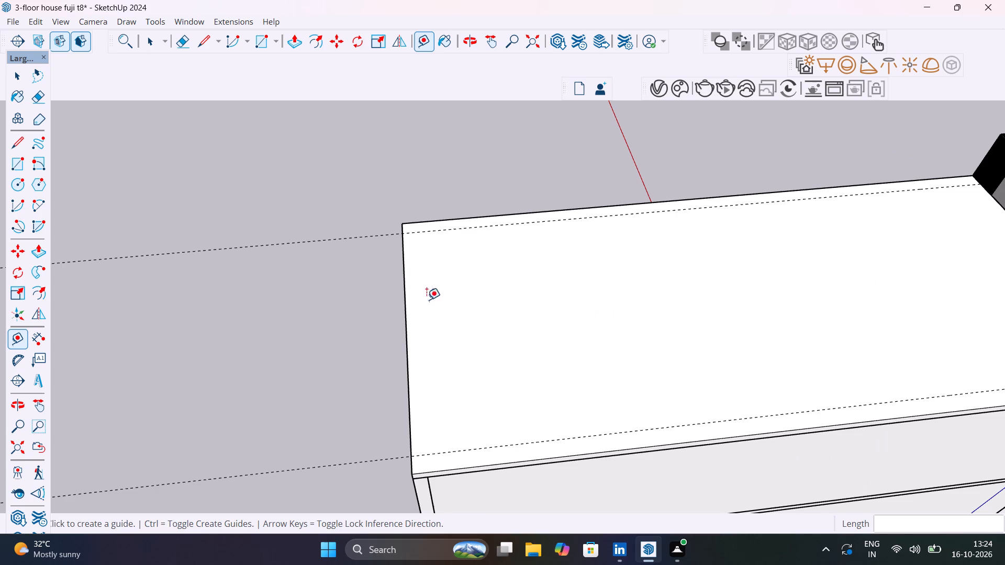
{"action": "left_click", "coordinate": [406, 320]}
{"action": "type", "text": "1'"}
{"action": "key", "text": "Return"}
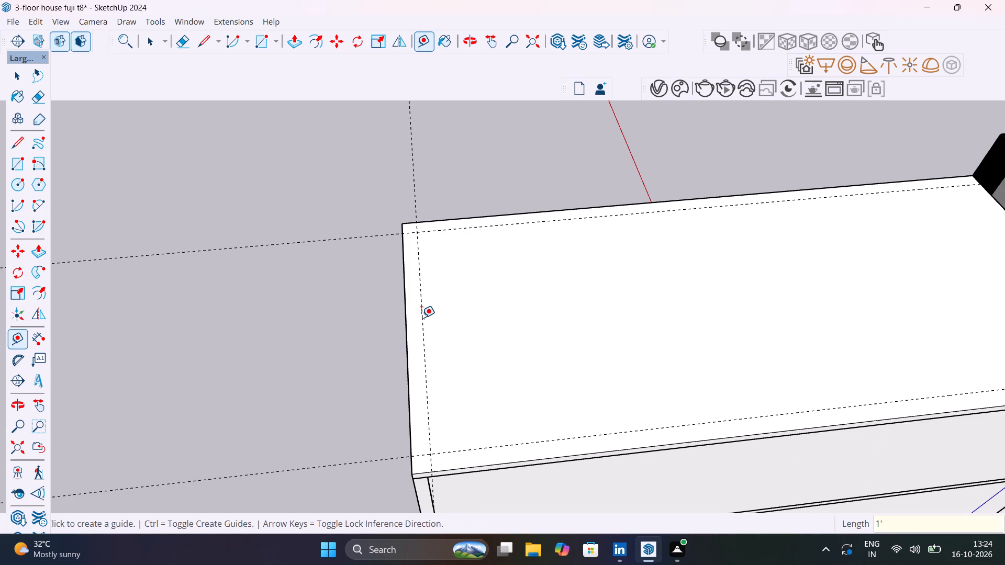
{"action": "key", "text": "space"}
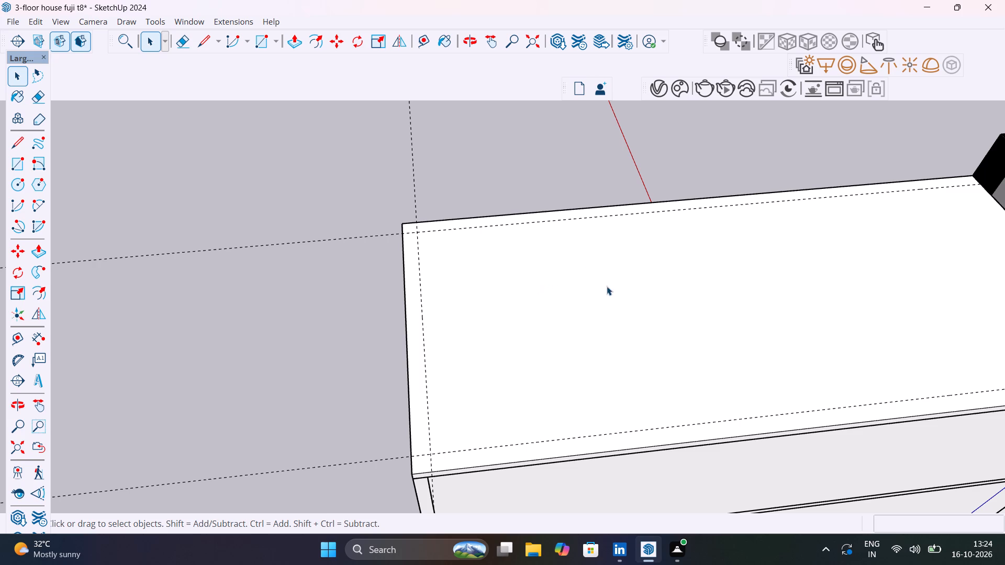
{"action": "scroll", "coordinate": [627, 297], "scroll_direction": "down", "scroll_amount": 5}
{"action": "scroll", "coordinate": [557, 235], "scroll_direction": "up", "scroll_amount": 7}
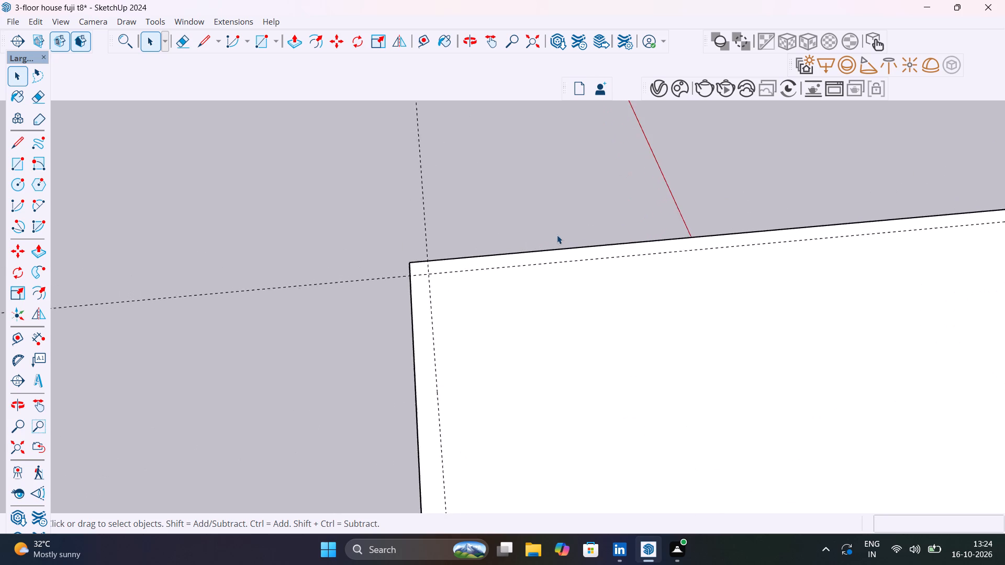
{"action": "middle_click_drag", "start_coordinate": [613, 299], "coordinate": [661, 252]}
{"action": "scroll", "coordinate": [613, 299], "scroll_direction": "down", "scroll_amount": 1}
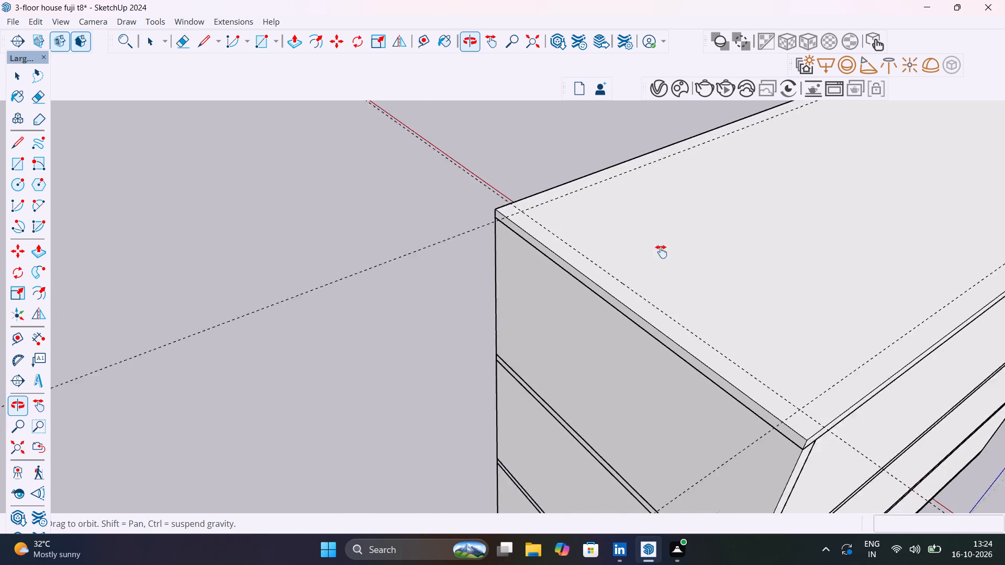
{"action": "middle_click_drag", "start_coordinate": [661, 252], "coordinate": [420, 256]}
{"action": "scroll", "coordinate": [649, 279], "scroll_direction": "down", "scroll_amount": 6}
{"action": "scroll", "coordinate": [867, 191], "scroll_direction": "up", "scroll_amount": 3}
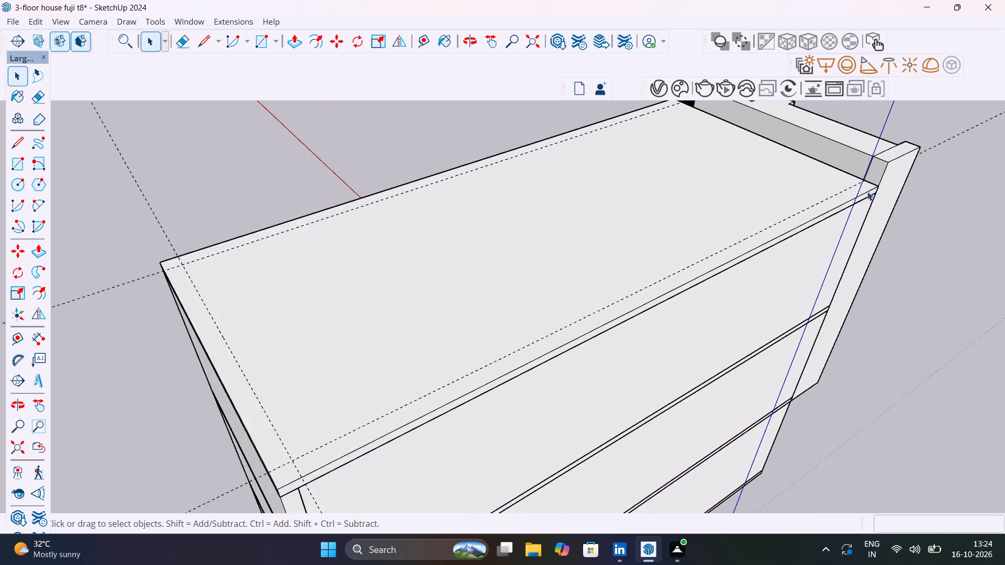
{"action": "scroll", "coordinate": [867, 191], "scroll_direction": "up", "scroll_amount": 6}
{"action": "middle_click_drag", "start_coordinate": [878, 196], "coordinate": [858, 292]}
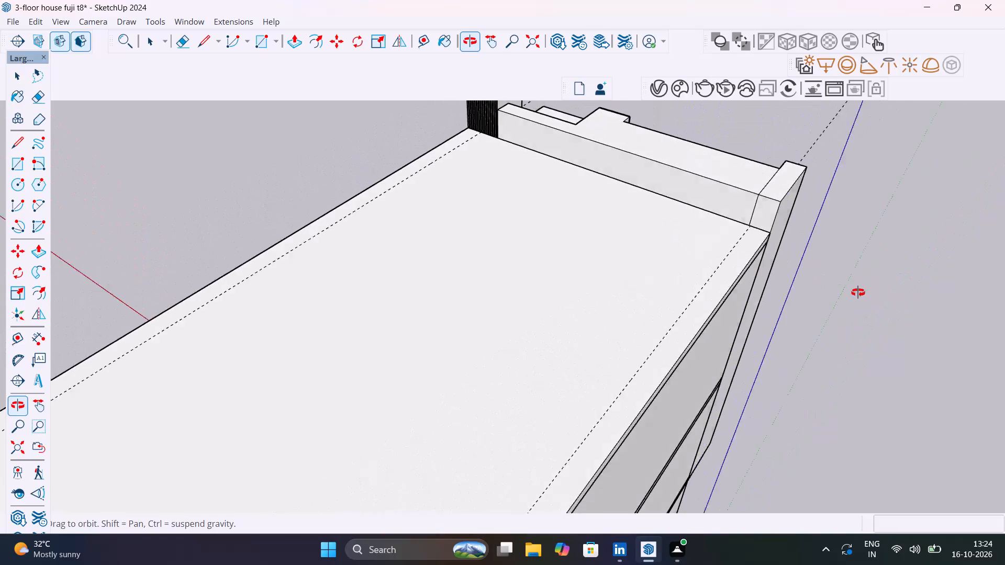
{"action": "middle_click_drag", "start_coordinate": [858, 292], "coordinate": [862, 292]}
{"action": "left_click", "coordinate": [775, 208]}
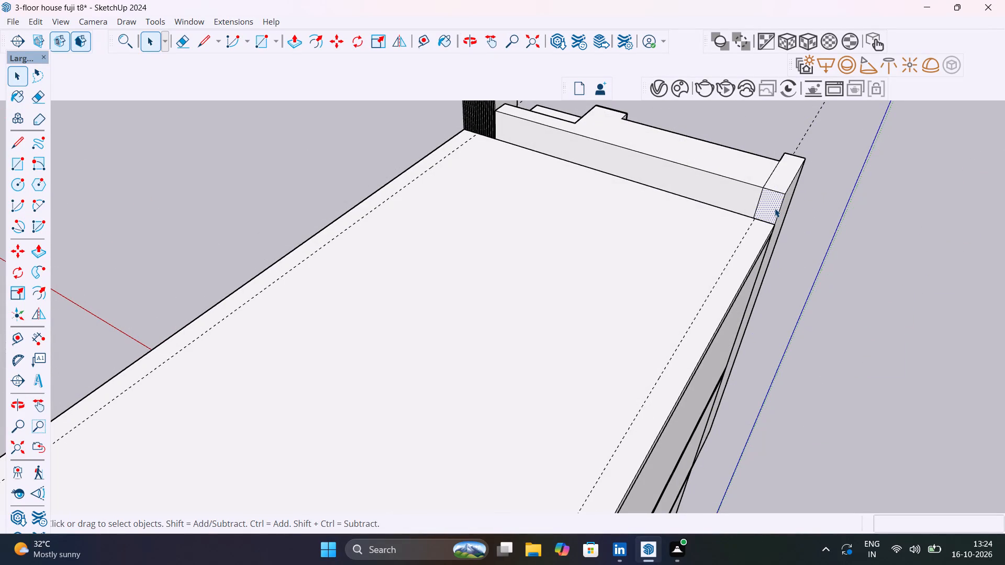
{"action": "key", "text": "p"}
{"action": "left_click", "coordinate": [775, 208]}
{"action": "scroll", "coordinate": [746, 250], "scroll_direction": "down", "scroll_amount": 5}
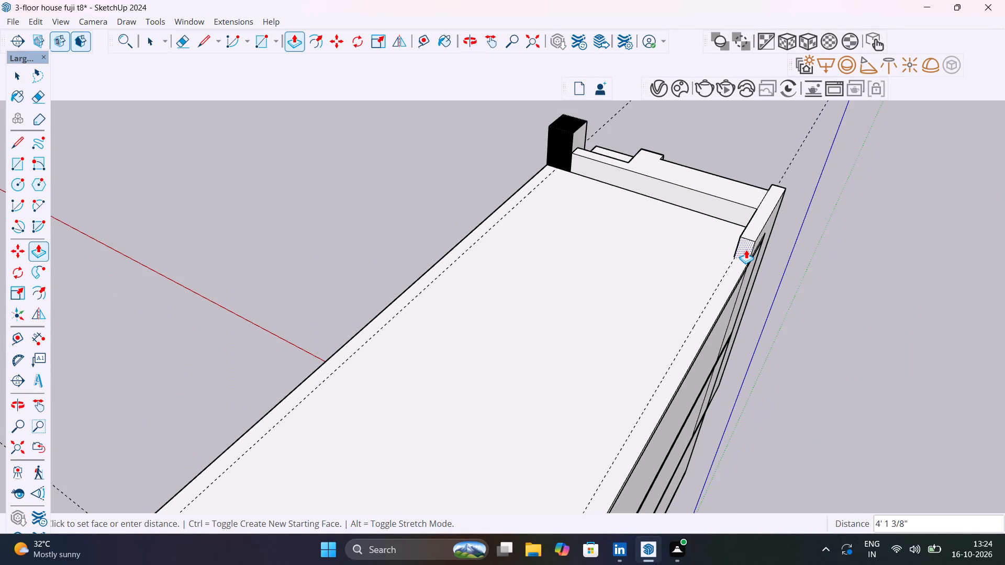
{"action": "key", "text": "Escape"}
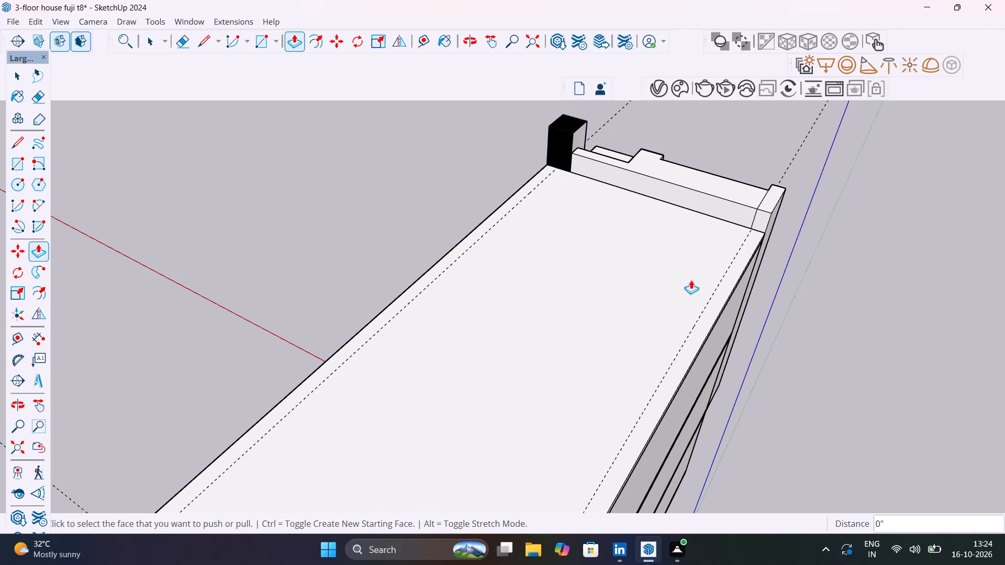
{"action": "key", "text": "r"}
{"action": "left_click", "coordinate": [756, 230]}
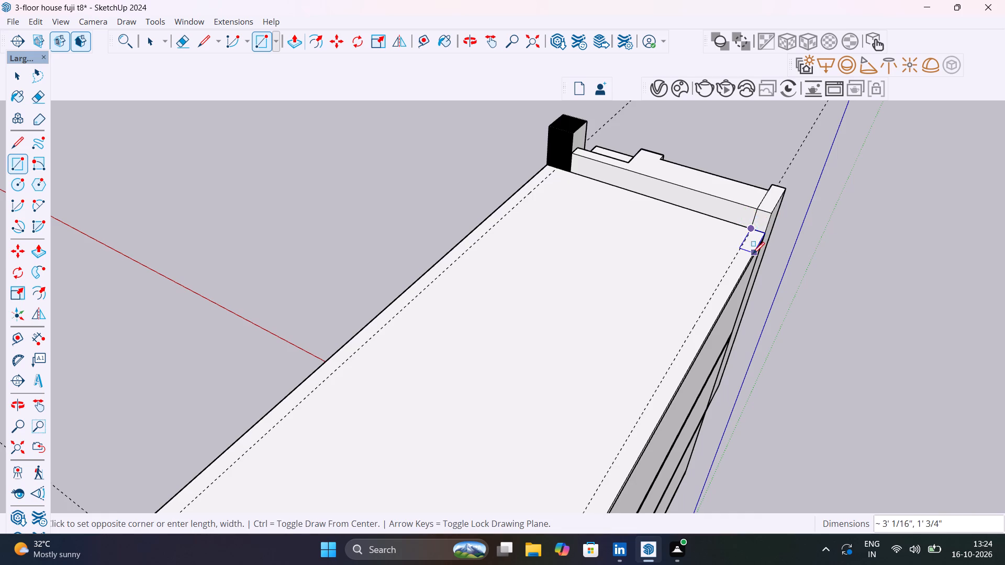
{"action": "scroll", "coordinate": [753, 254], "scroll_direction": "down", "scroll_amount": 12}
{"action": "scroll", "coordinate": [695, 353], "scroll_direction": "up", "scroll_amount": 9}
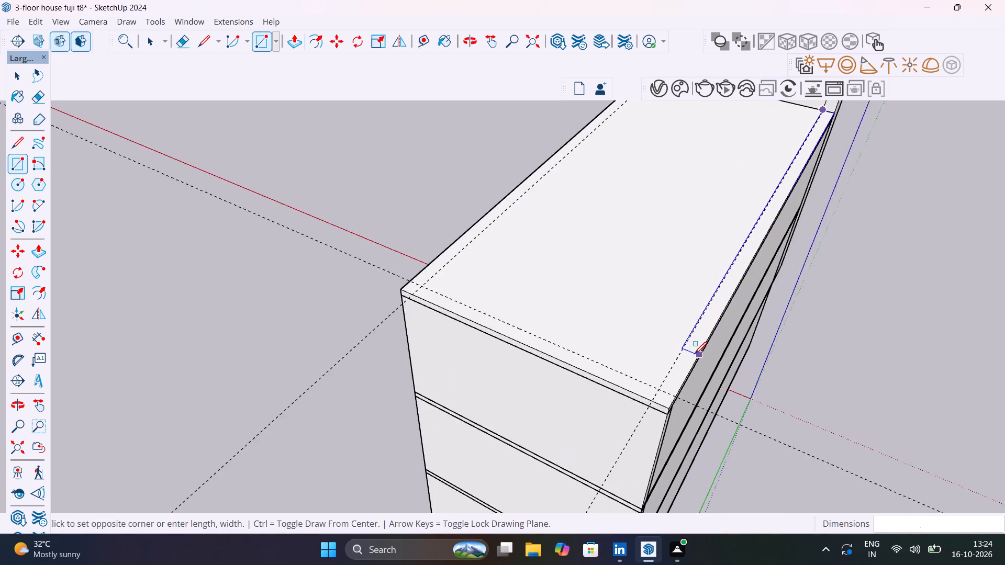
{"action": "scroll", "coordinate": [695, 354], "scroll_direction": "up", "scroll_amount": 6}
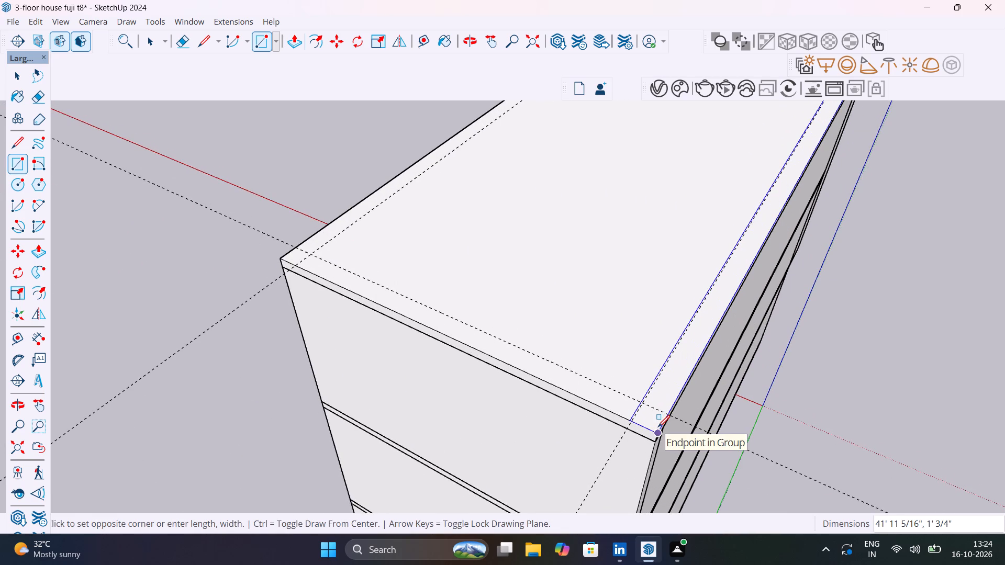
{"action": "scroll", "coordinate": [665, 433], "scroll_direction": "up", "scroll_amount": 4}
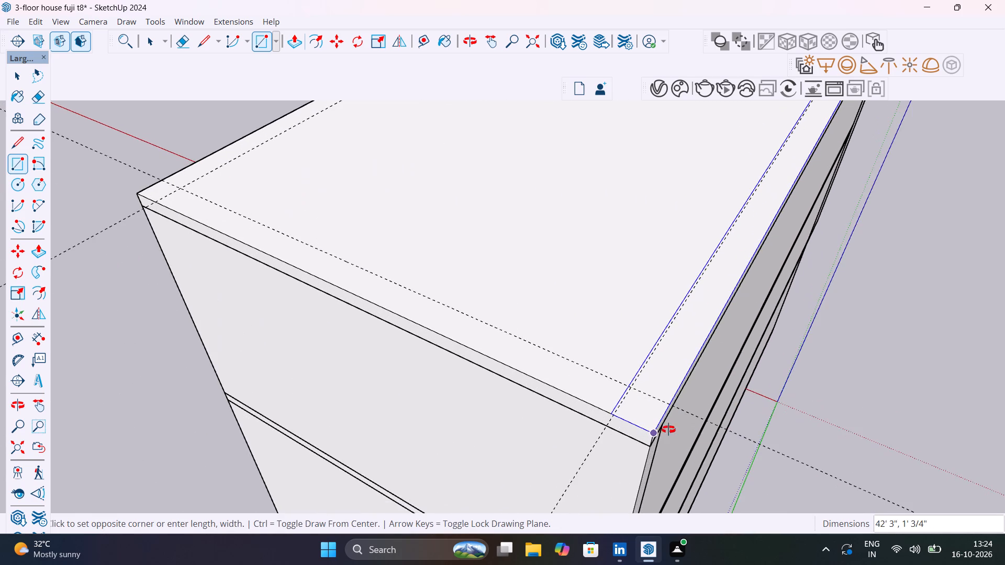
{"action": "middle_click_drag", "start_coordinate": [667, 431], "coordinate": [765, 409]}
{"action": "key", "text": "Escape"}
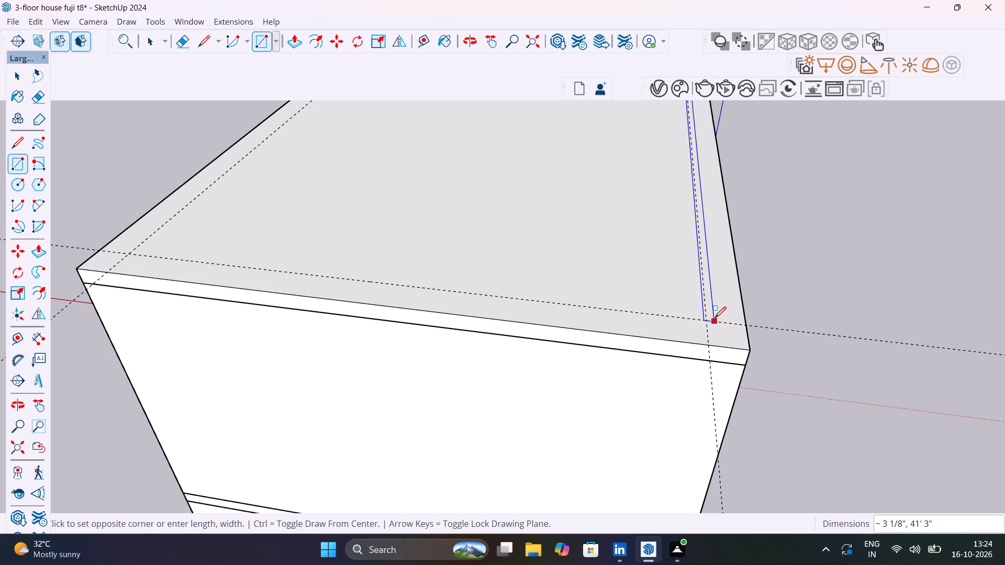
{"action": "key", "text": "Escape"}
Draw a 1' by 42' 3" rectangle on the roof between the guide and the long edge opposite the slatted tower, from parapet to rear corner.
{"action": "scroll", "coordinate": [714, 262], "scroll_direction": "down", "scroll_amount": 8}
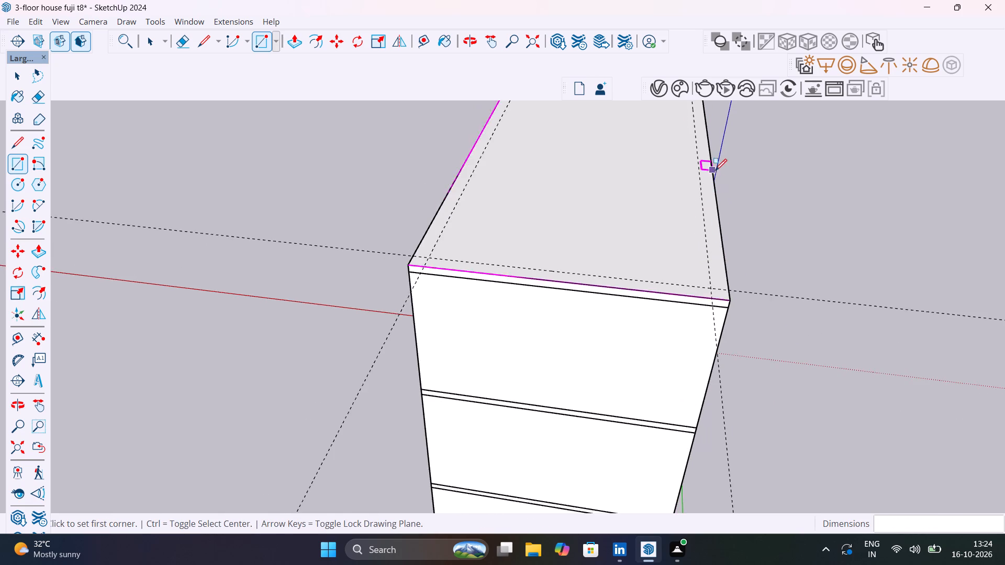
{"action": "middle_click_drag", "start_coordinate": [715, 171], "coordinate": [689, 382], "text": "shift"}
{"action": "scroll", "coordinate": [682, 221], "scroll_direction": "up", "scroll_amount": 18}
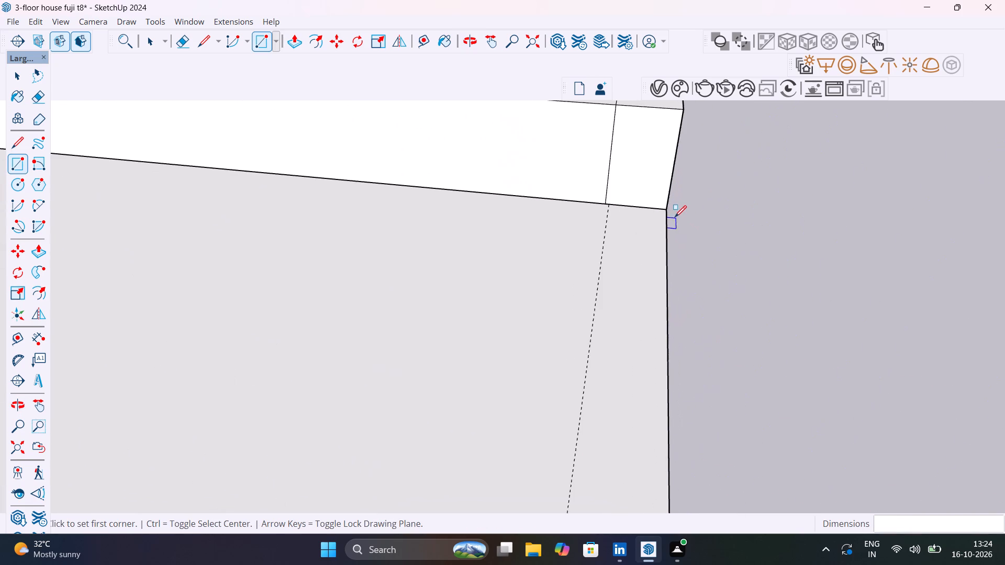
{"action": "scroll", "coordinate": [615, 203], "scroll_direction": "up", "scroll_amount": 13}
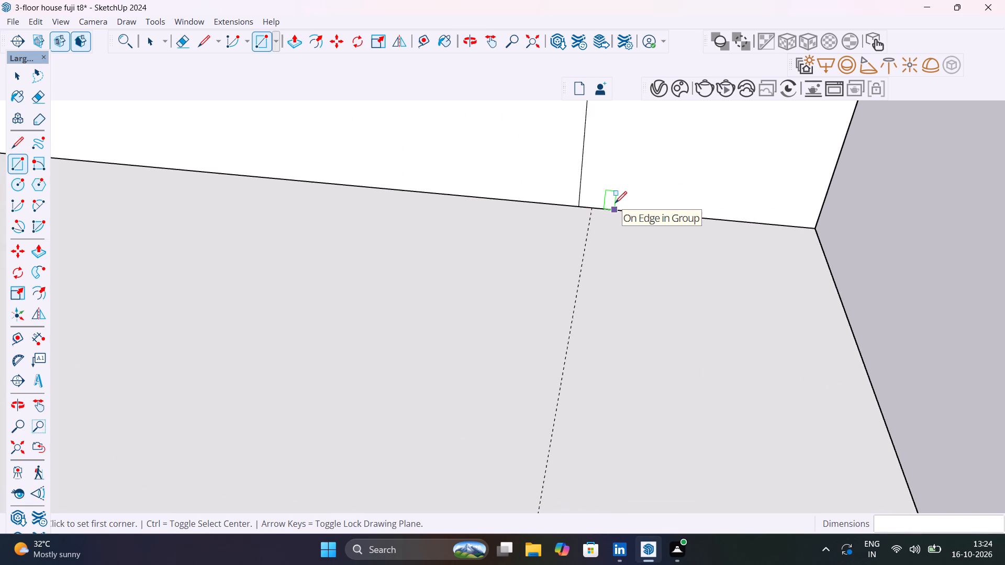
{"action": "left_click", "coordinate": [595, 207]}
{"action": "scroll", "coordinate": [633, 231], "scroll_direction": "down", "scroll_amount": 10}
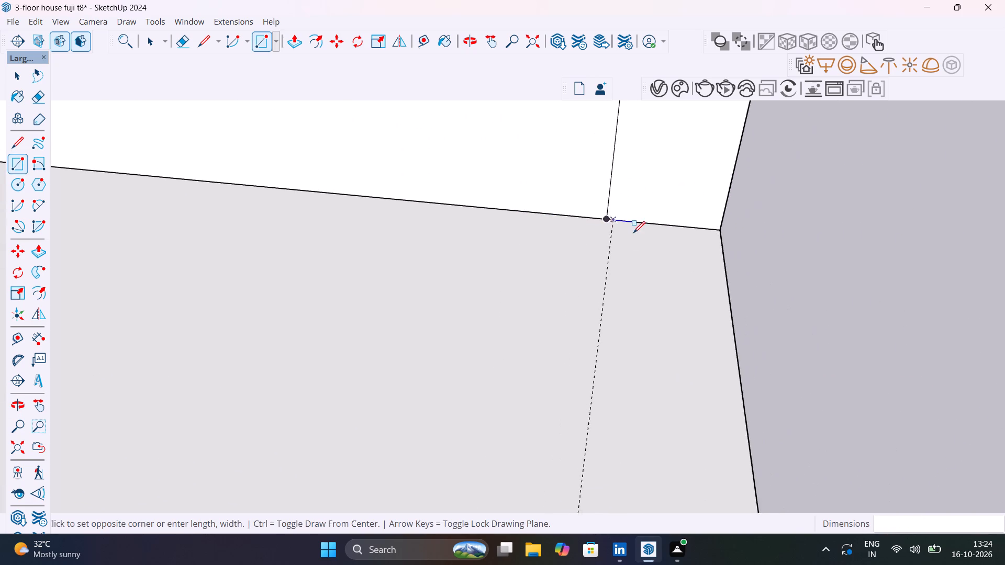
{"action": "scroll", "coordinate": [633, 233], "scroll_direction": "down", "scroll_amount": 20}
{"action": "scroll", "coordinate": [633, 233], "scroll_direction": "down", "scroll_amount": 5}
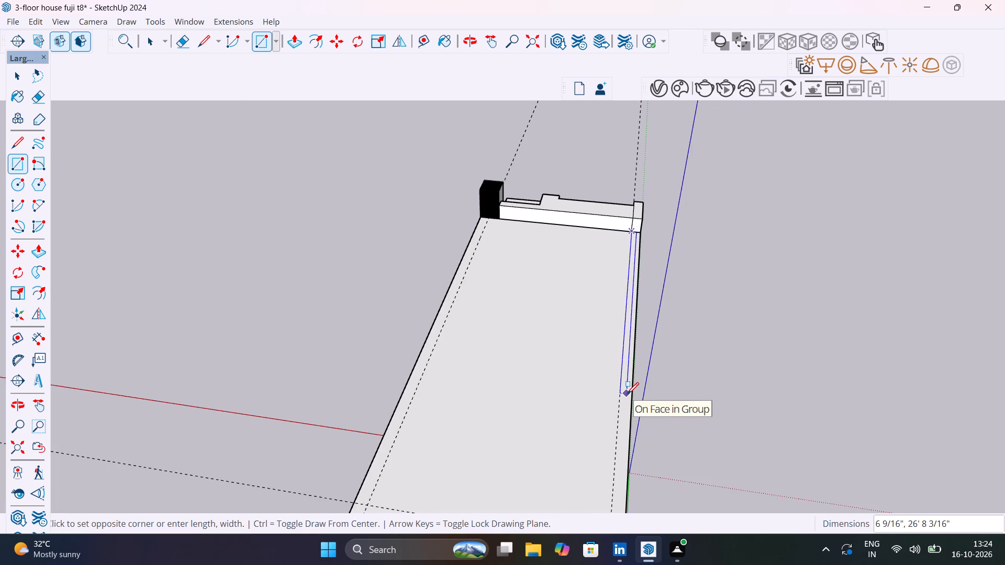
{"action": "middle_click_drag", "start_coordinate": [627, 394], "coordinate": [629, 215]}
{"action": "scroll", "coordinate": [630, 320], "scroll_direction": "up", "scroll_amount": 10}
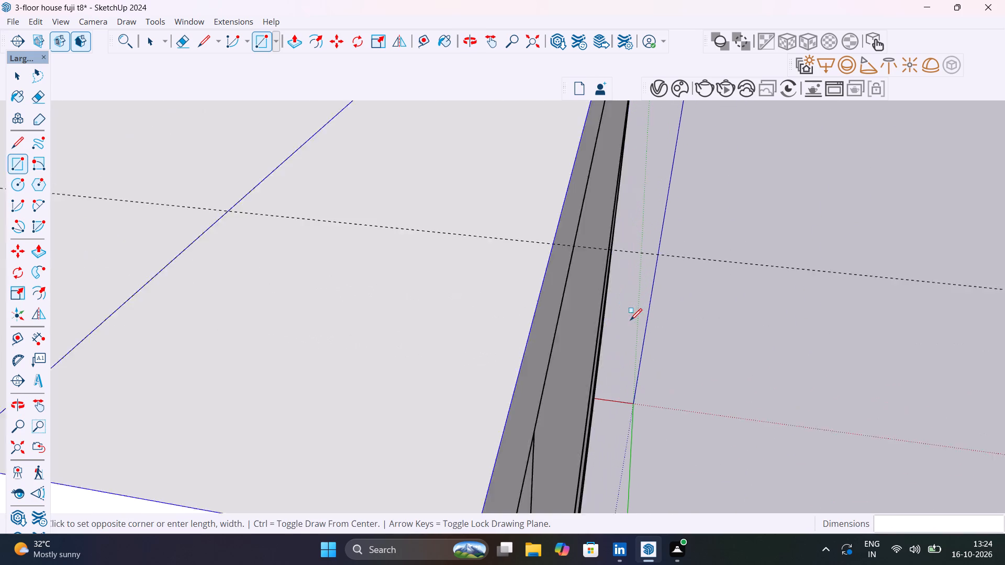
{"action": "scroll", "coordinate": [603, 342], "scroll_direction": "down", "scroll_amount": 7}
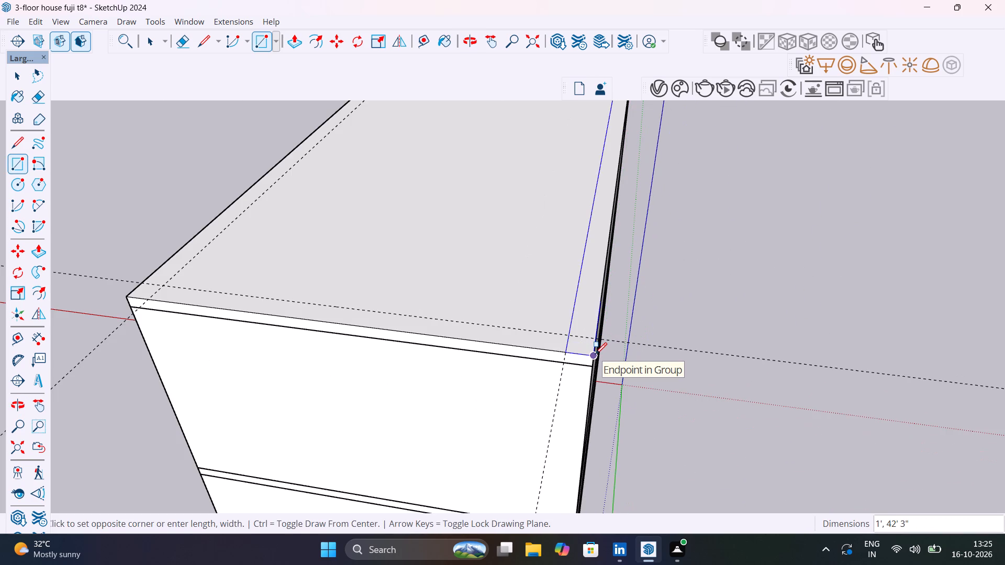
{"action": "left_click", "coordinate": [595, 354]}
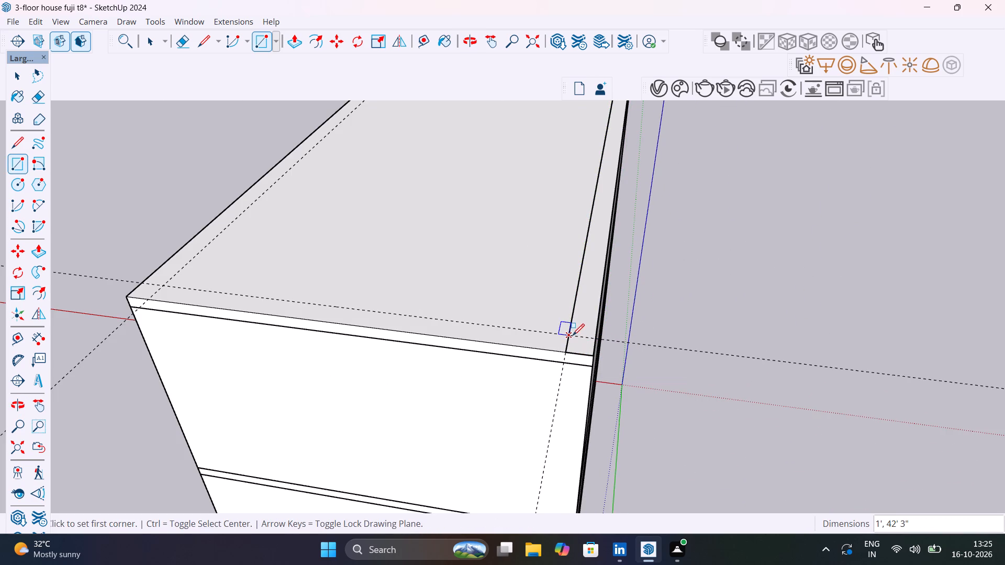
Draw a 17' 10 1/2" by 1' rectangle along the roof's rear edge, from the long strip's inner line to the far corner.
{"action": "left_click", "coordinate": [573, 335]}
{"action": "scroll", "coordinate": [492, 329], "scroll_direction": "down", "scroll_amount": 8}
{"action": "scroll", "coordinate": [344, 312], "scroll_direction": "up", "scroll_amount": 3}
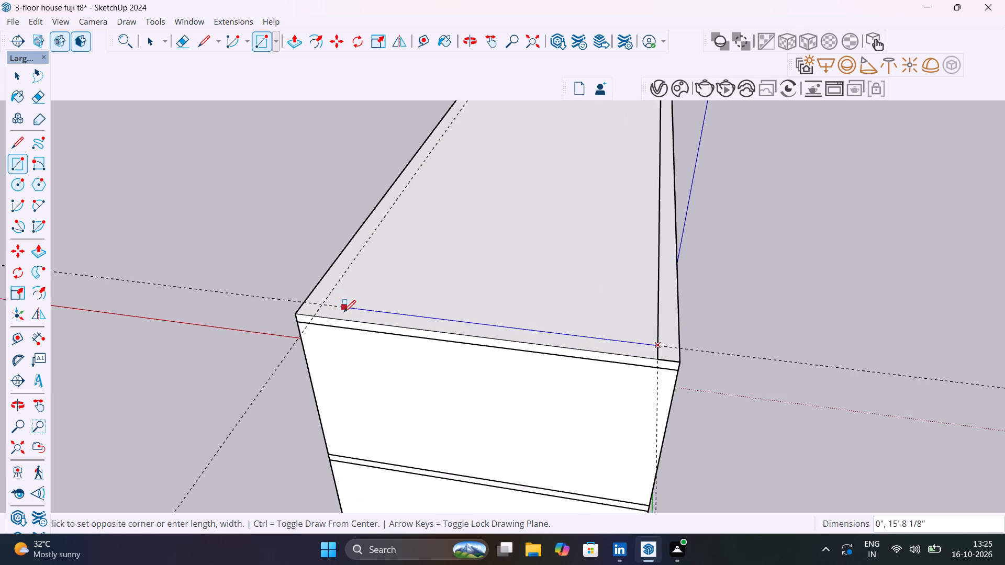
{"action": "scroll", "coordinate": [344, 312], "scroll_direction": "up", "scroll_amount": 7}
{"action": "scroll", "coordinate": [293, 310], "scroll_direction": "up", "scroll_amount": 5}
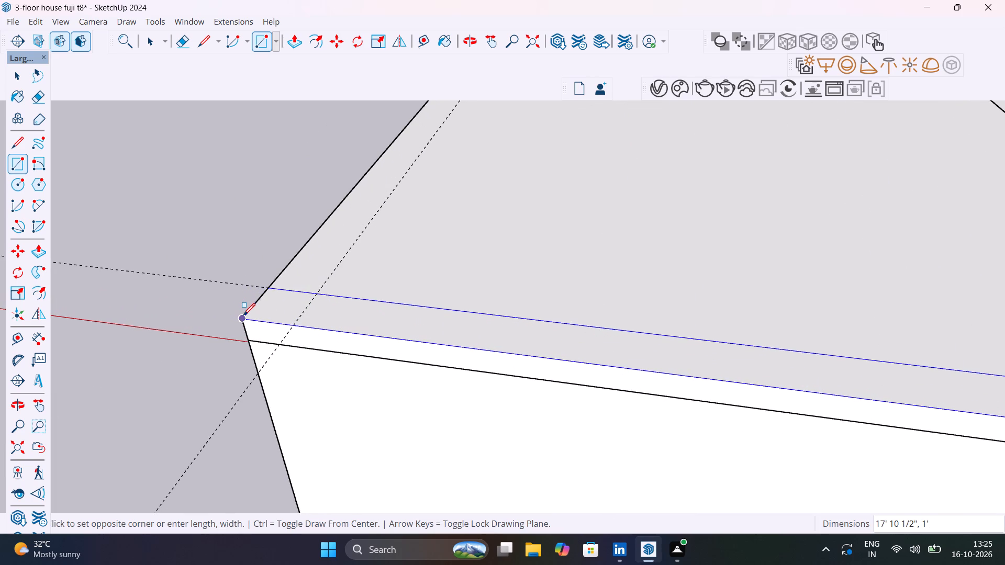
{"action": "left_click", "coordinate": [243, 315]}
Draw a rectangle 1' wide and about 41' long on the tower-side roof edge, from the rear guide intersection to the slatted tower's outer corner.
{"action": "left_click", "coordinate": [317, 291]}
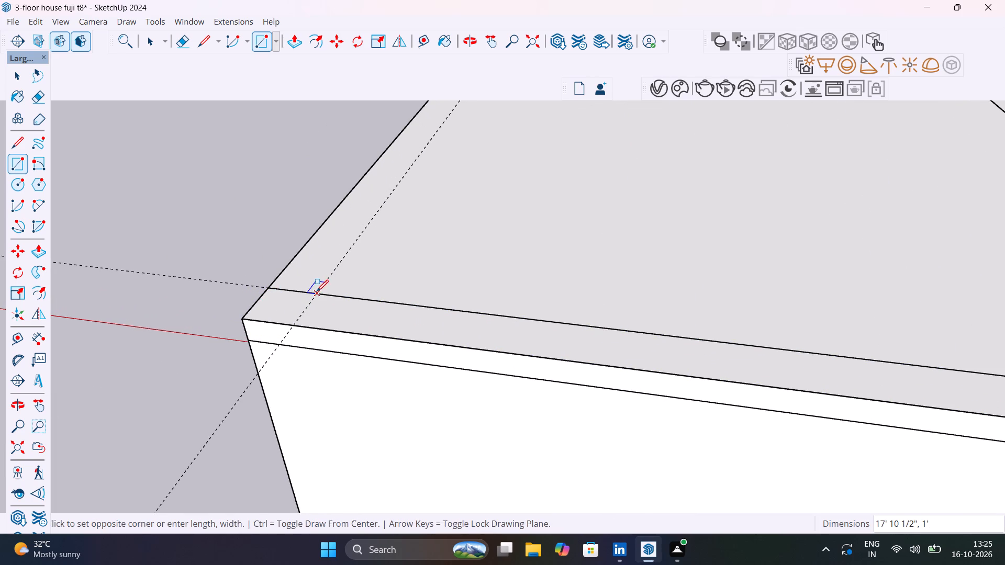
{"action": "scroll", "coordinate": [346, 241], "scroll_direction": "down", "scroll_amount": 7}
{"action": "middle_click_drag", "start_coordinate": [346, 240], "coordinate": [497, 420]}
{"action": "scroll", "coordinate": [494, 416], "scroll_direction": "down", "scroll_amount": 1, "text": "shift"}
{"action": "scroll", "coordinate": [522, 333], "scroll_direction": "down", "scroll_amount": 2}
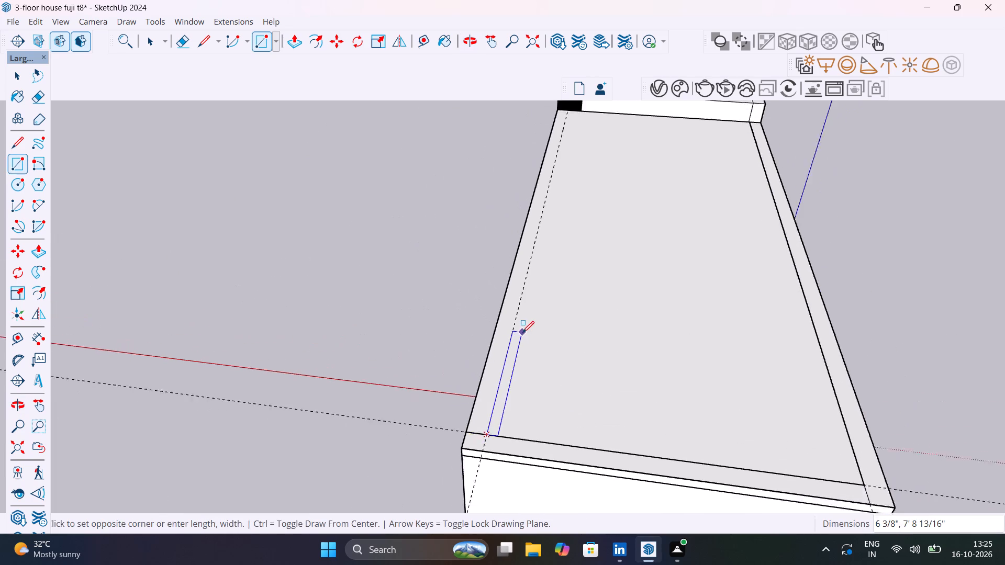
{"action": "scroll", "coordinate": [522, 333], "scroll_direction": "down", "scroll_amount": 12}
{"action": "scroll", "coordinate": [532, 253], "scroll_direction": "up", "scroll_amount": 16}
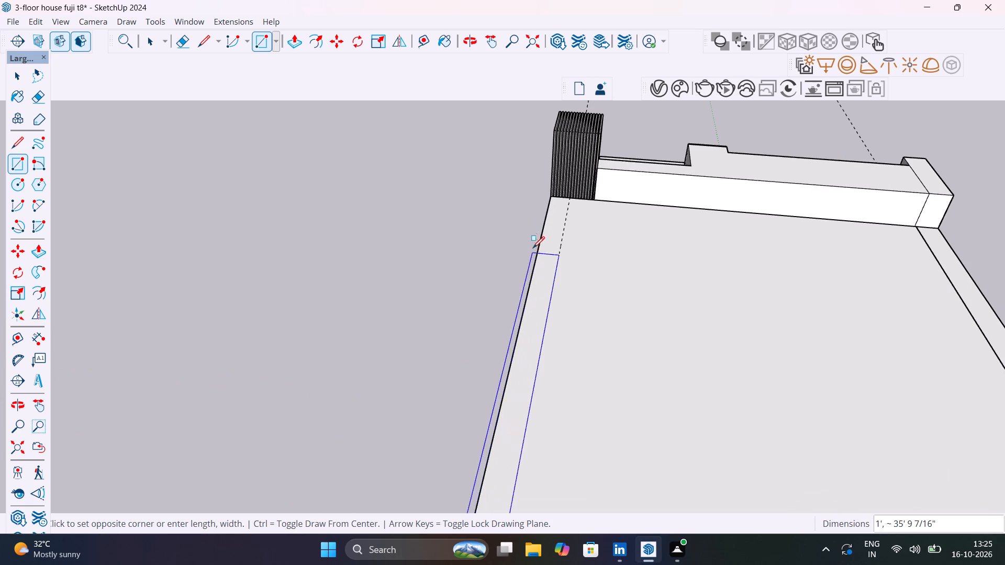
{"action": "scroll", "coordinate": [553, 201], "scroll_direction": "up", "scroll_amount": 12}
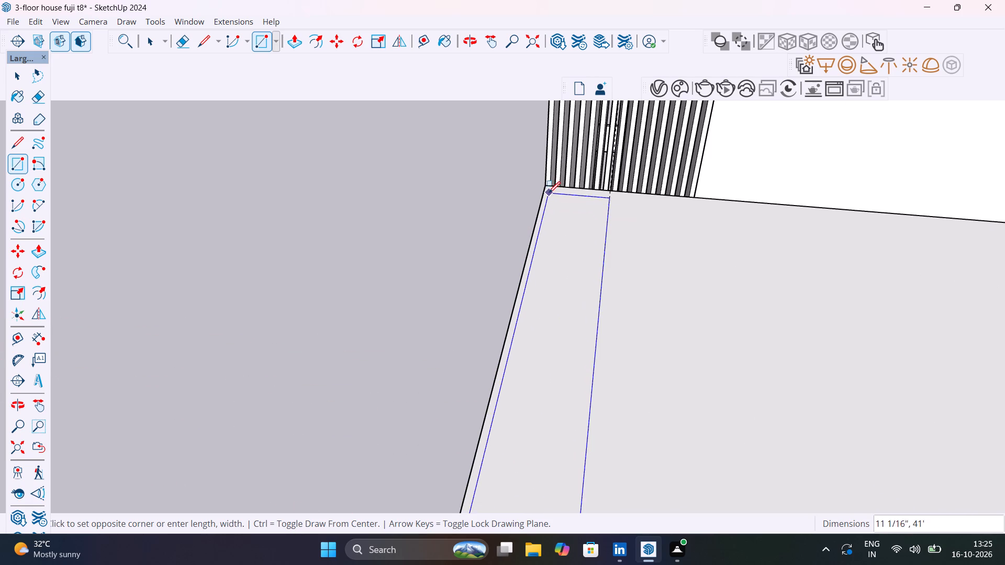
{"action": "left_click", "coordinate": [546, 188]}
{"action": "scroll", "coordinate": [604, 315], "scroll_direction": "down", "scroll_amount": 11}
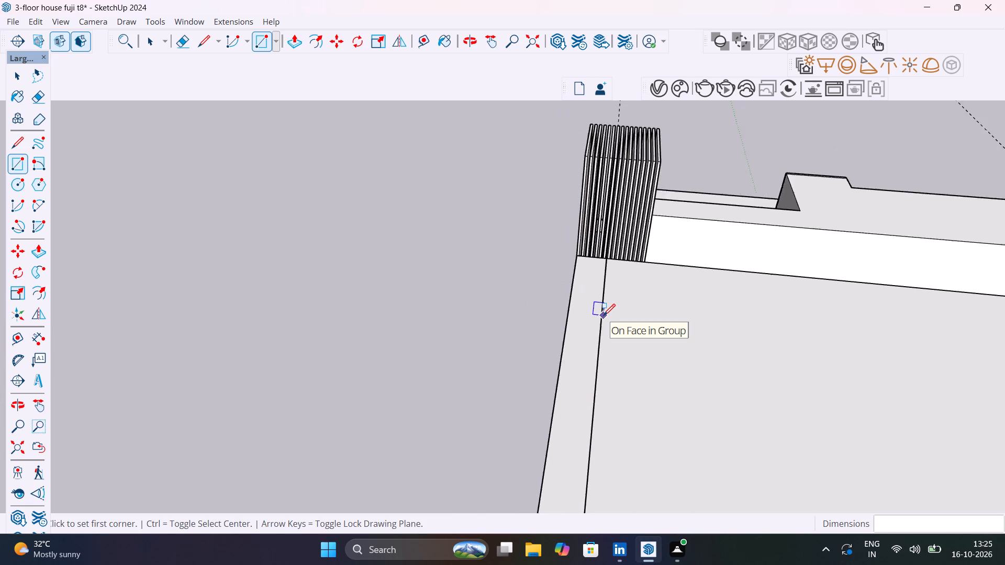
{"action": "scroll", "coordinate": [604, 315], "scroll_direction": "down", "scroll_amount": 12}
{"action": "key", "text": "space"}
Erase the remaining guides and the short dividing segment where the 1' border strips meet at the roof's rear corners.
{"action": "middle_click_drag", "start_coordinate": [606, 325], "coordinate": [524, 136], "text": "shift"}
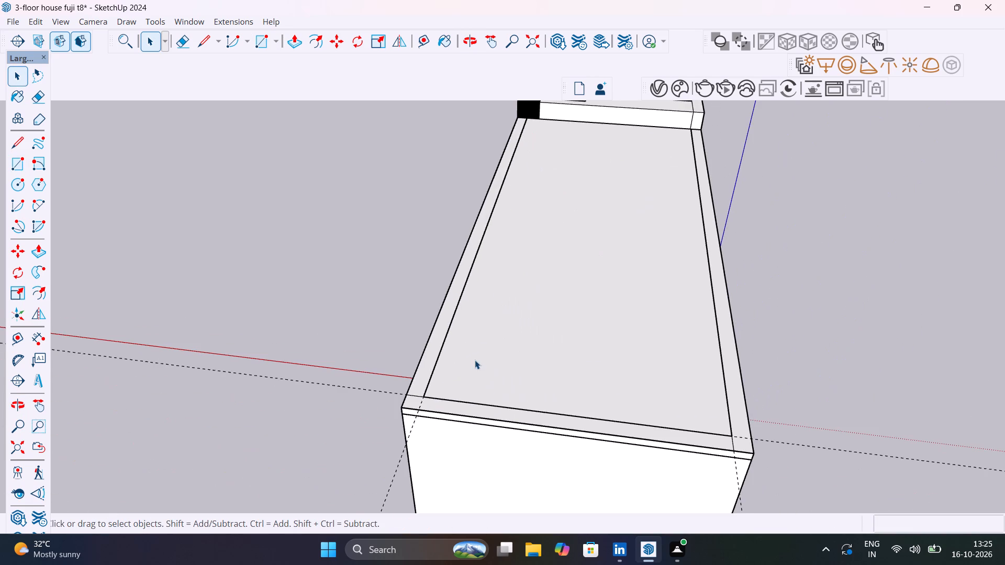
{"action": "scroll", "coordinate": [439, 389], "scroll_direction": "up", "scroll_amount": 9}
{"action": "key", "text": "e"}
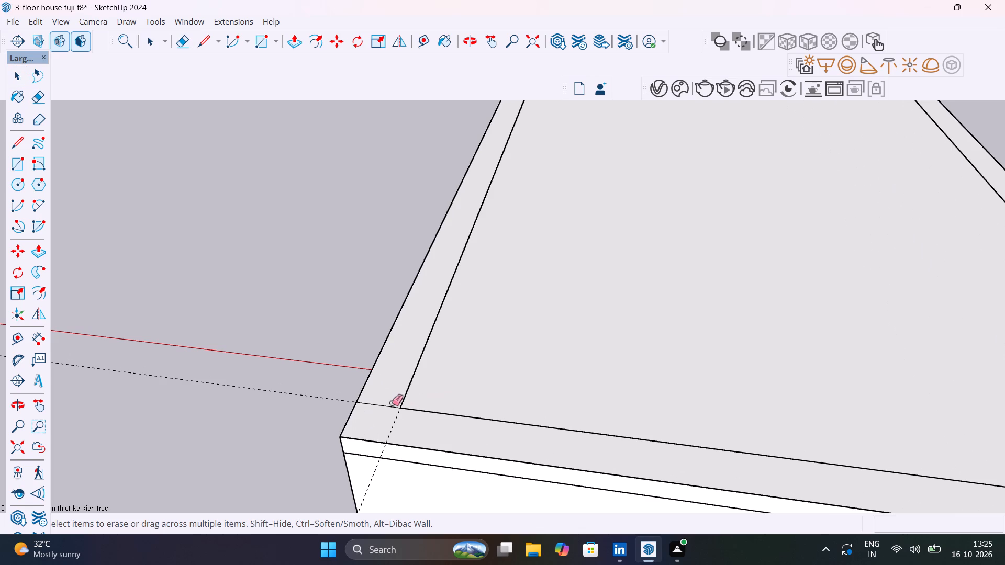
{"action": "left_click", "coordinate": [388, 405]}
{"action": "scroll", "coordinate": [396, 401], "scroll_direction": "down", "scroll_amount": 7}
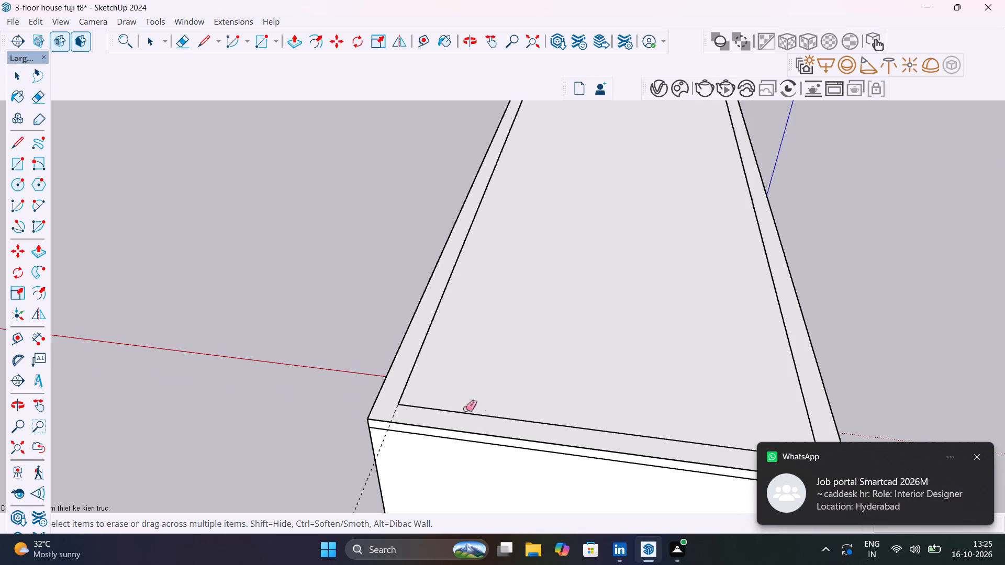
{"action": "middle_click_drag", "start_coordinate": [671, 407], "coordinate": [411, 333], "text": "shift"}
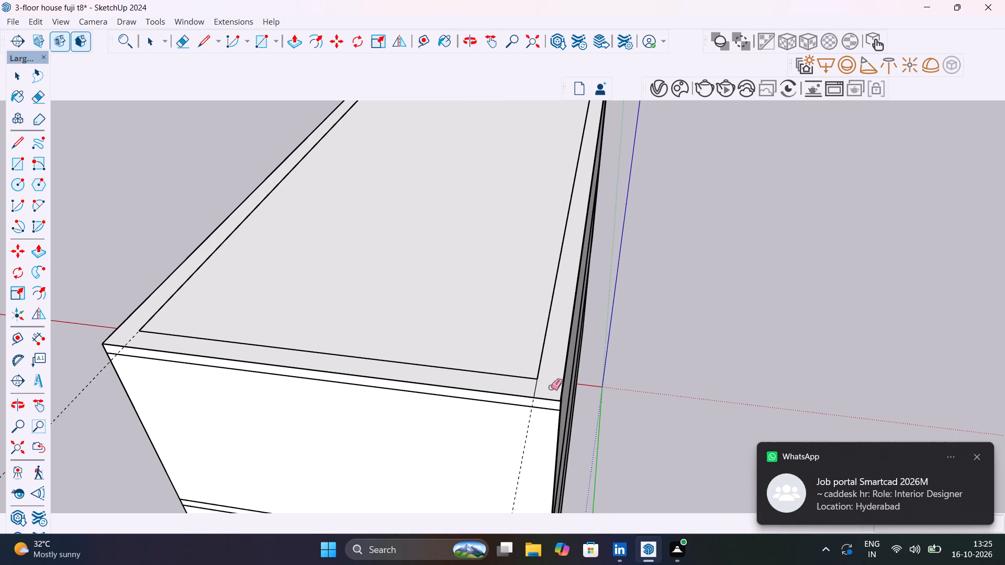
{"action": "scroll", "coordinate": [551, 387], "scroll_direction": "up", "scroll_amount": 5}
{"action": "left_click", "coordinate": [524, 390]}
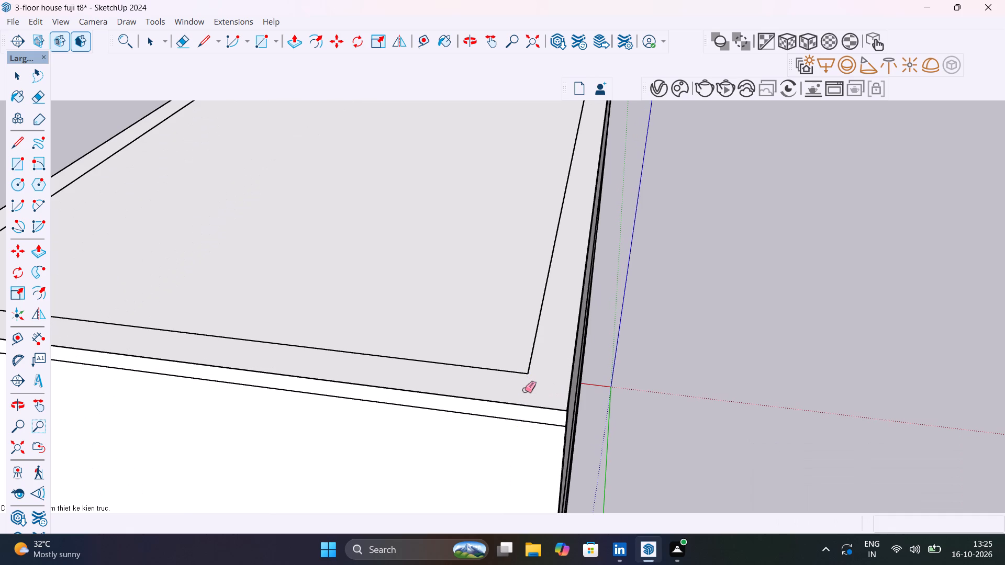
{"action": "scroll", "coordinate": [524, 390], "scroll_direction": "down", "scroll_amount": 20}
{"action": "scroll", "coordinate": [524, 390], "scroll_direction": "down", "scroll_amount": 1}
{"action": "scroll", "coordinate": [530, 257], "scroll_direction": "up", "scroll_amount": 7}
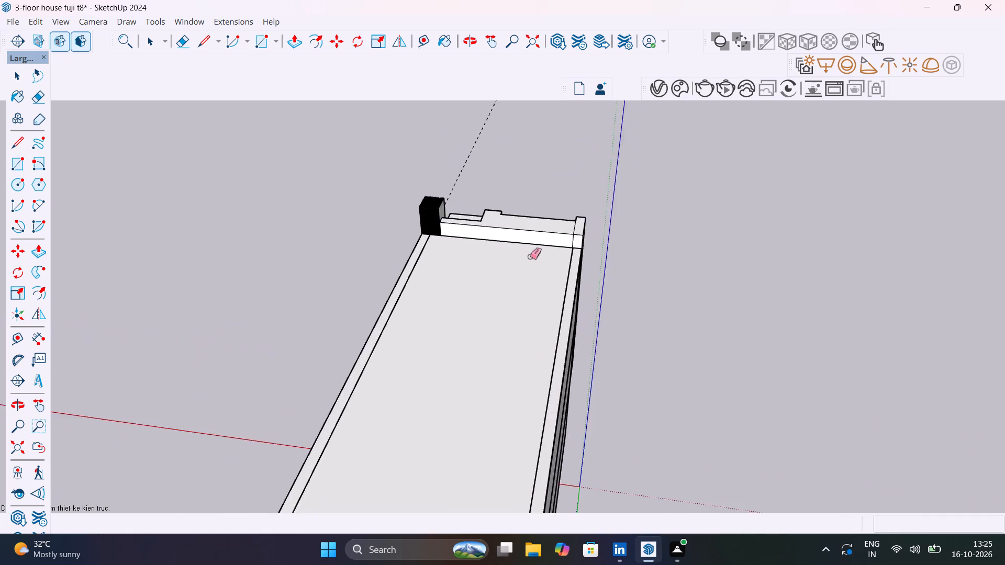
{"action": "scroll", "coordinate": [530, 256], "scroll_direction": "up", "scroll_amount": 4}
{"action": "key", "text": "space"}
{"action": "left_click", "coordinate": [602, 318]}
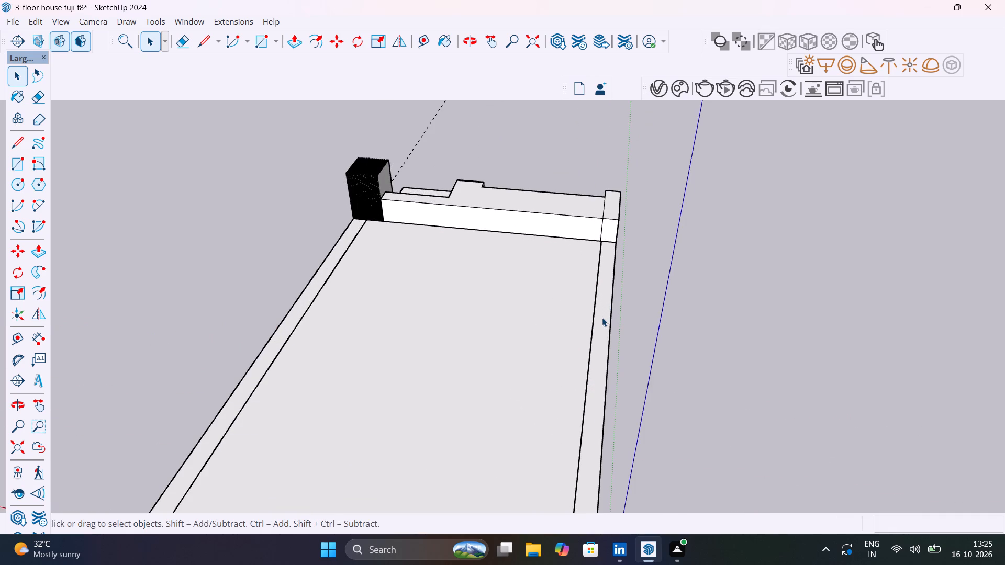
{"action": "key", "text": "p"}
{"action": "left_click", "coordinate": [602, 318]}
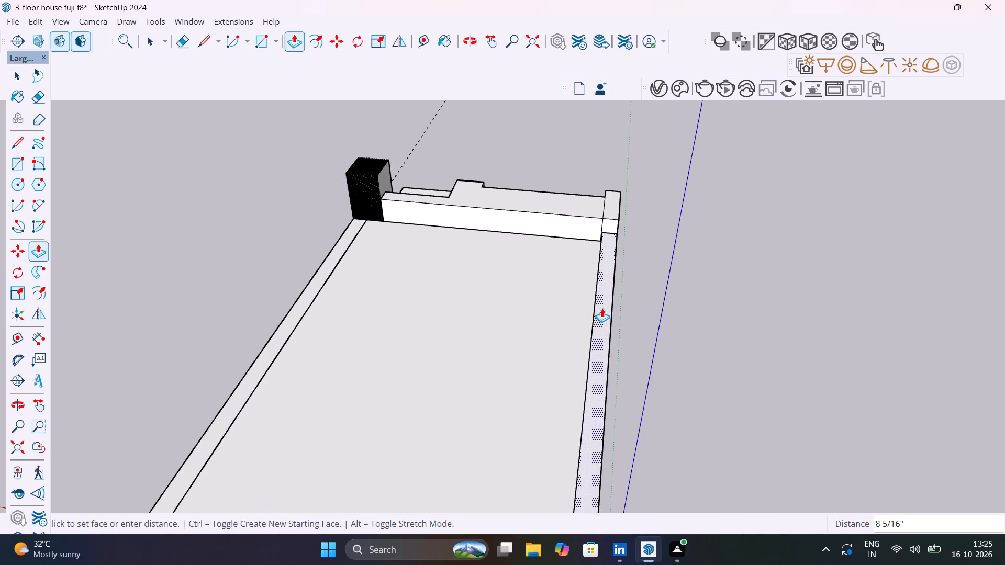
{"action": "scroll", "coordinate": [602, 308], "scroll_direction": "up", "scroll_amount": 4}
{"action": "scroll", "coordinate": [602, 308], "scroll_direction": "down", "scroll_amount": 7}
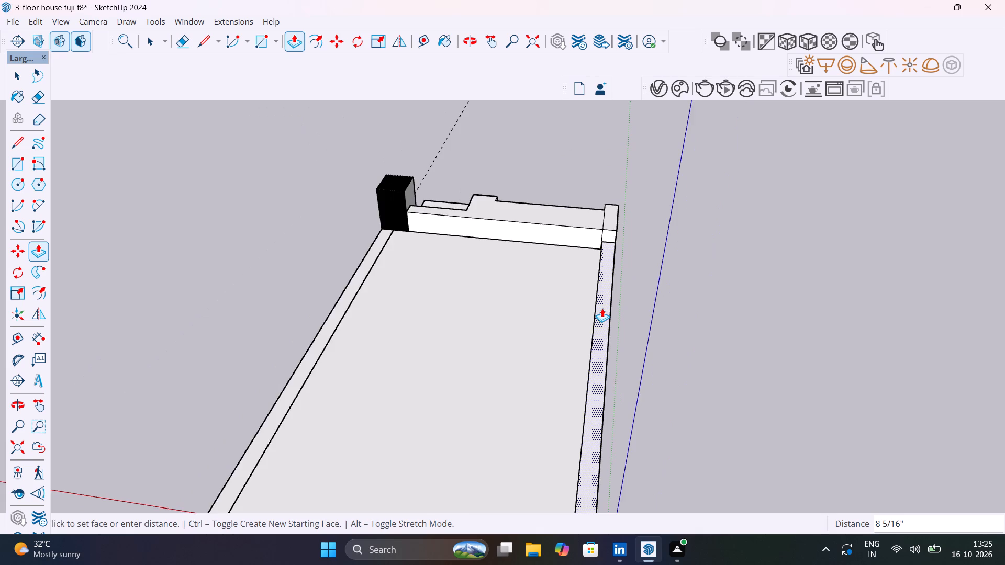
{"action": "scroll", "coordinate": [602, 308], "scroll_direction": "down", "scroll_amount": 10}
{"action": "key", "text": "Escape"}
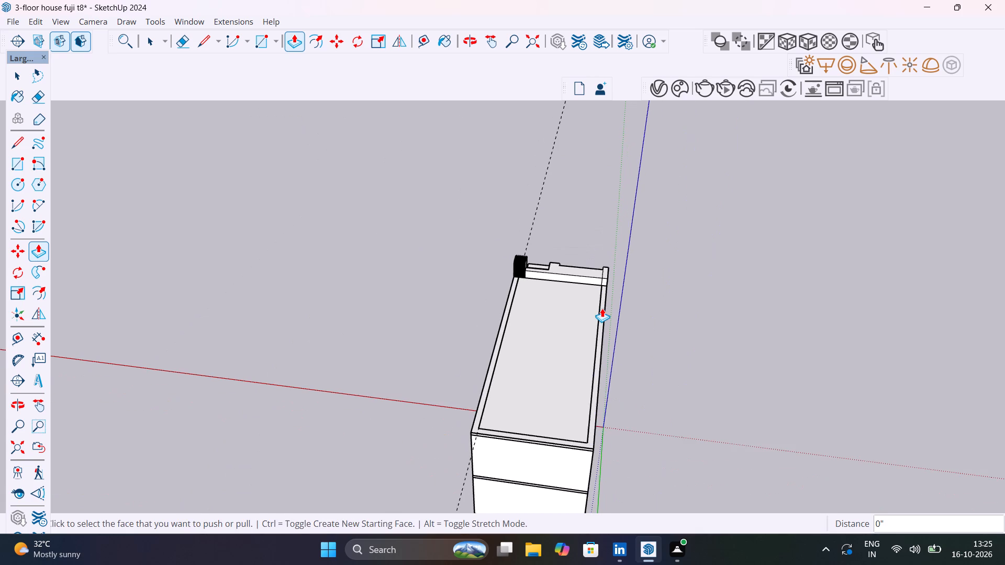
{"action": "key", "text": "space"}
Delete the dividing edge at the rear corner opposite the slatted tower so the border strips join into one face.
{"action": "scroll", "coordinate": [594, 427], "scroll_direction": "up", "scroll_amount": 6}
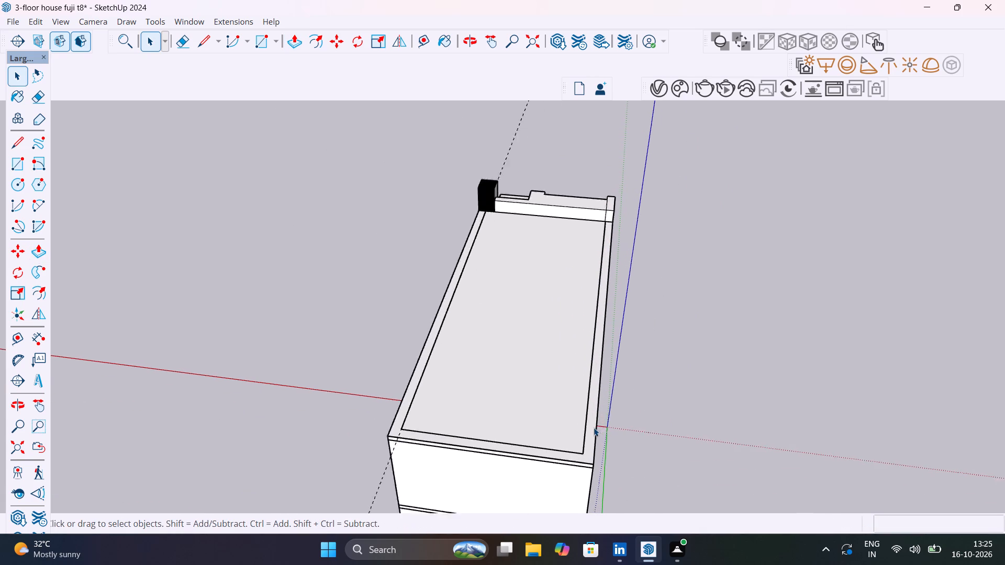
{"action": "scroll", "coordinate": [594, 427], "scroll_direction": "up", "scroll_amount": 3}
{"action": "double_click", "coordinate": [590, 434]}
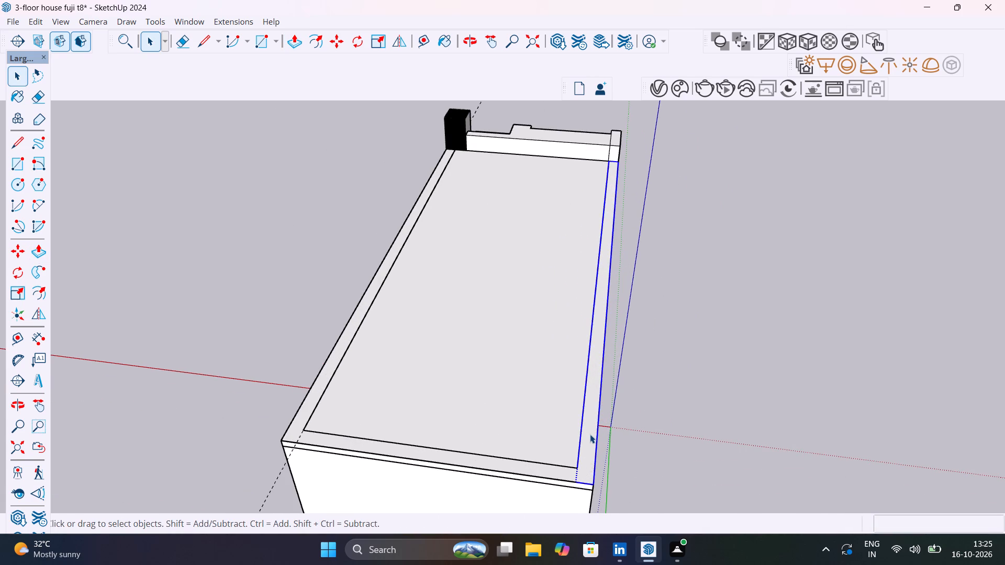
{"action": "scroll", "coordinate": [590, 434], "scroll_direction": "down", "scroll_amount": 1}
{"action": "middle_click_drag", "start_coordinate": [586, 433], "coordinate": [486, 370]}
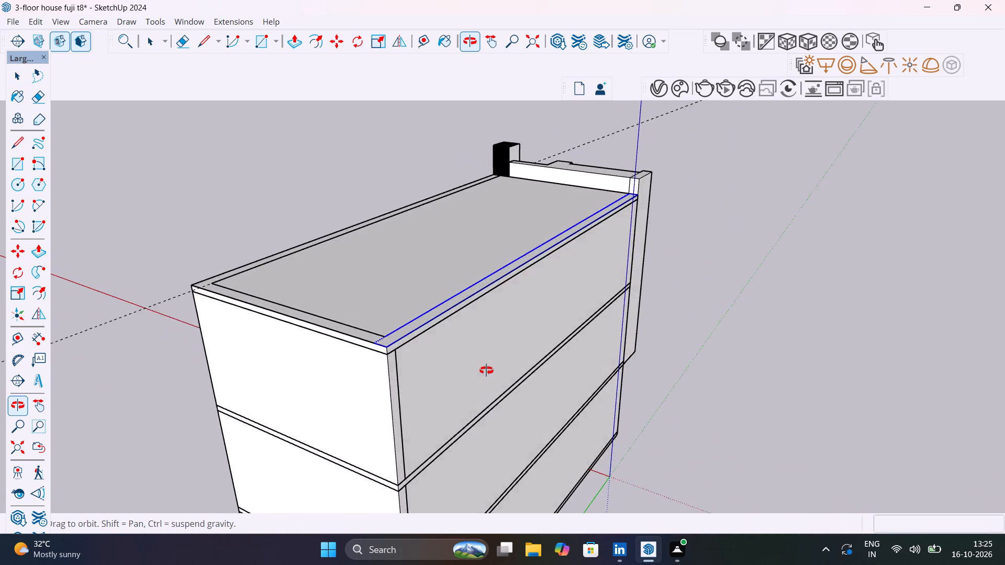
{"action": "middle_click_drag", "start_coordinate": [486, 370], "coordinate": [515, 416]}
{"action": "scroll", "coordinate": [438, 443], "scroll_direction": "up", "scroll_amount": 8}
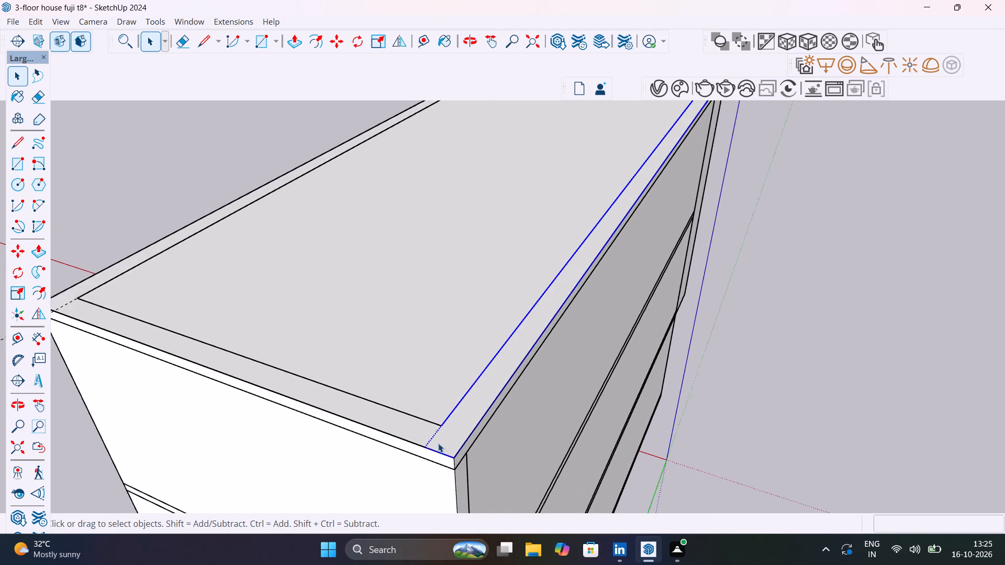
{"action": "left_click", "coordinate": [435, 432]}
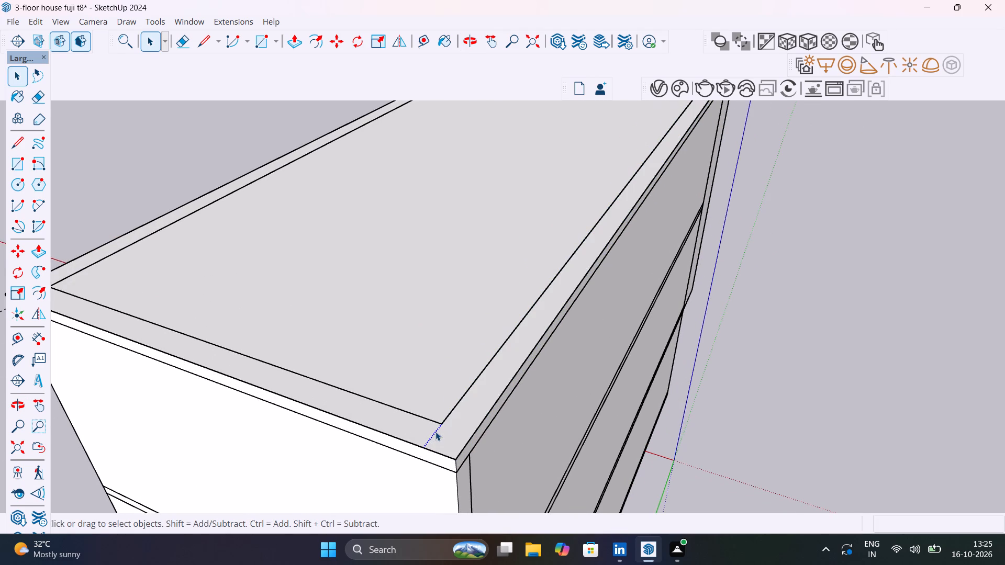
{"action": "key", "text": "Delete"}
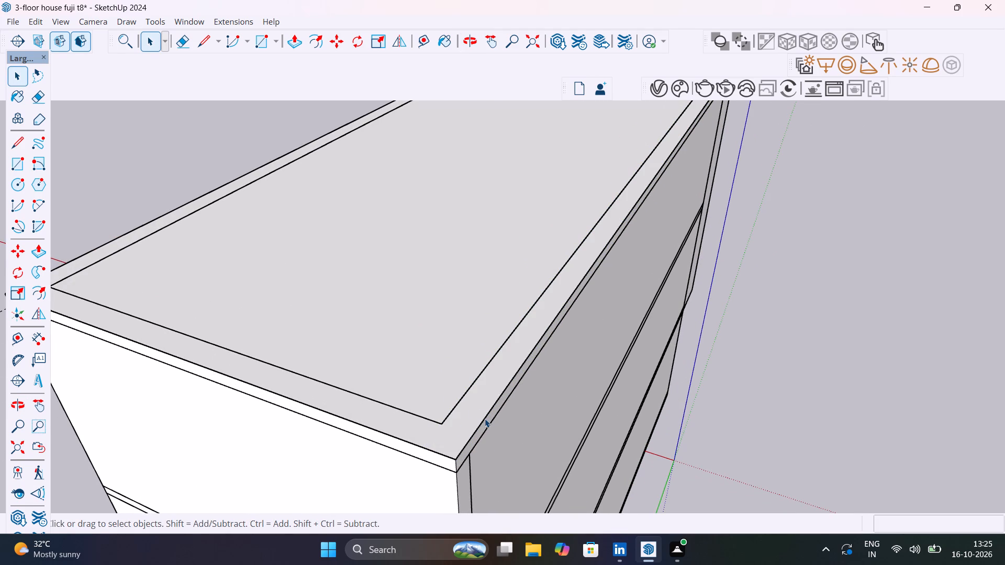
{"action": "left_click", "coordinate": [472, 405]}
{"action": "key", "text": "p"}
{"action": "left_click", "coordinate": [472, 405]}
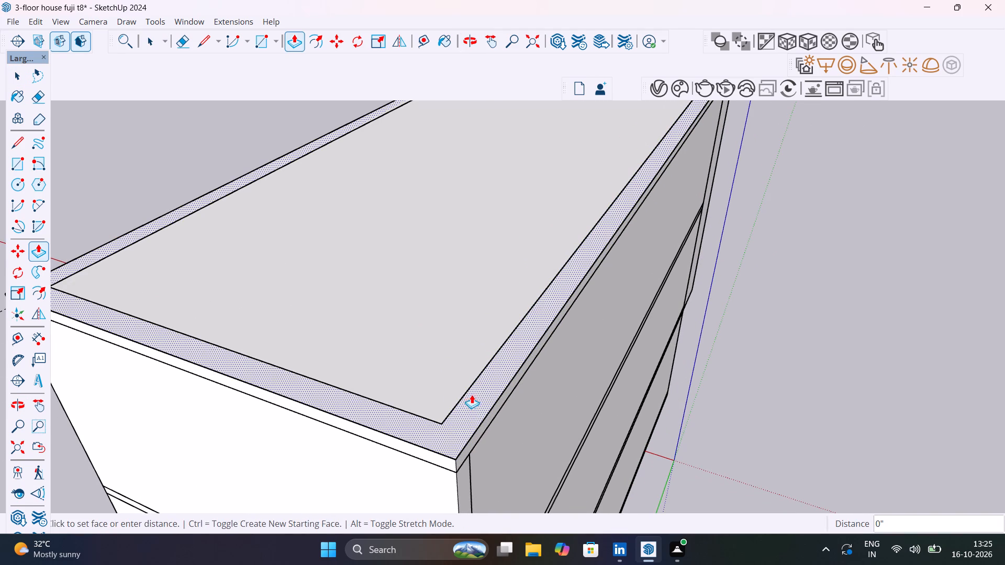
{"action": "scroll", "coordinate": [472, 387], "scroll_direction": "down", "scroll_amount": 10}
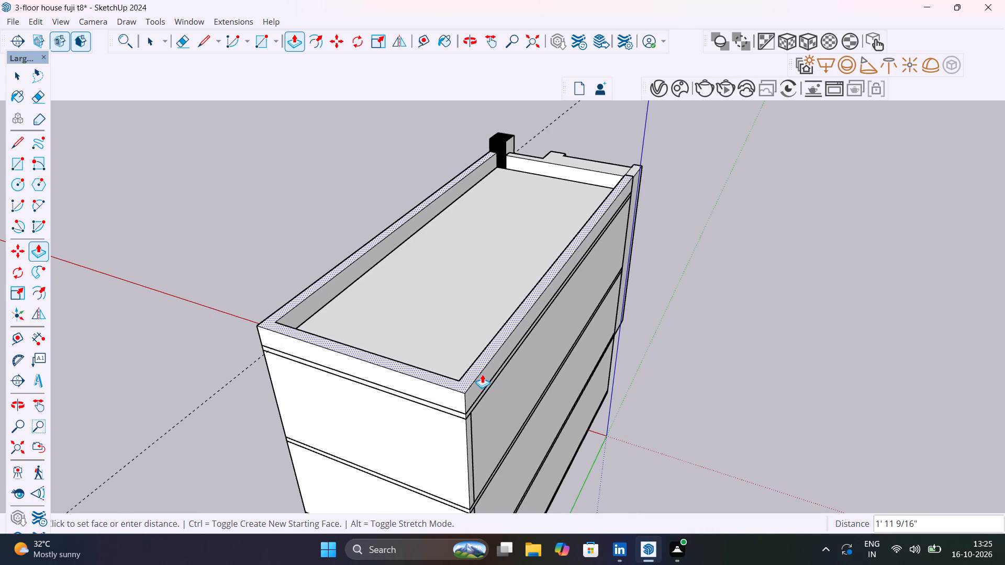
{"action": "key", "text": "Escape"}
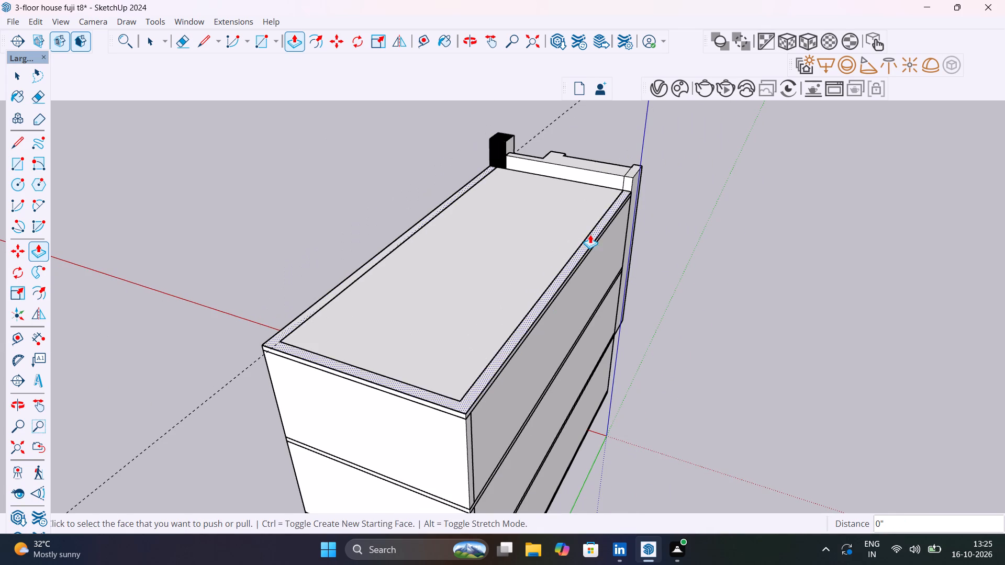
Push/Pull the joined roof border upward 1' 9 1/2", level with the top of the front parapet.
{"action": "scroll", "coordinate": [607, 189], "scroll_direction": "up", "scroll_amount": 9}
{"action": "middle_click_drag", "start_coordinate": [656, 214], "coordinate": [608, 351], "text": "shift"}
{"action": "left_click", "coordinate": [605, 337]}
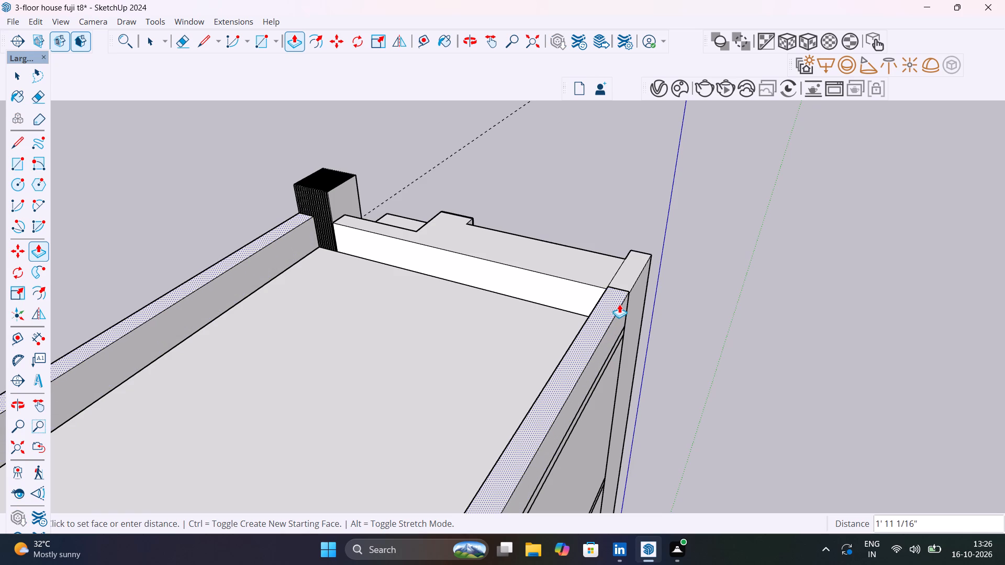
{"action": "left_click", "coordinate": [636, 273]}
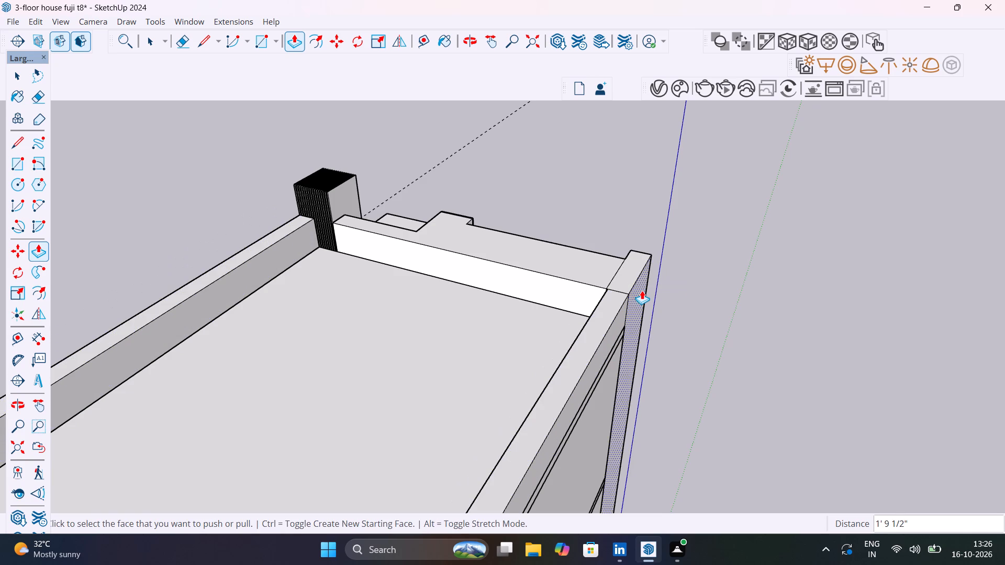
{"action": "key", "text": "space"}
{"action": "left_click", "coordinate": [718, 307]}
Delete the two leftover line segments running lengthwise across the top face of the front canopy slab below the stepped parapet.
{"action": "scroll", "coordinate": [718, 307], "scroll_direction": "down", "scroll_amount": 5}
{"action": "middle_click_drag", "start_coordinate": [709, 311], "coordinate": [423, 314]}
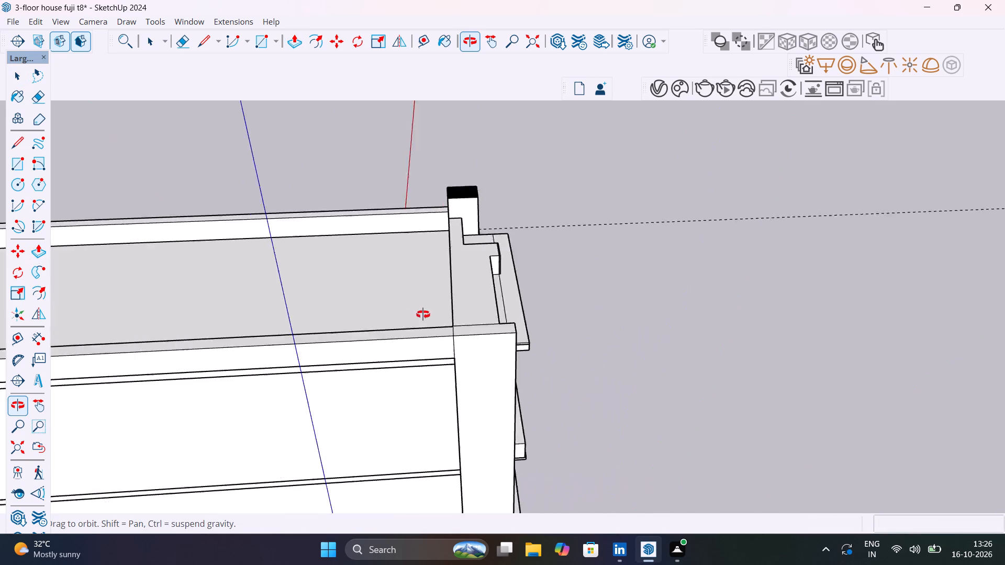
{"action": "middle_click_drag", "start_coordinate": [423, 314], "coordinate": [520, 285]}
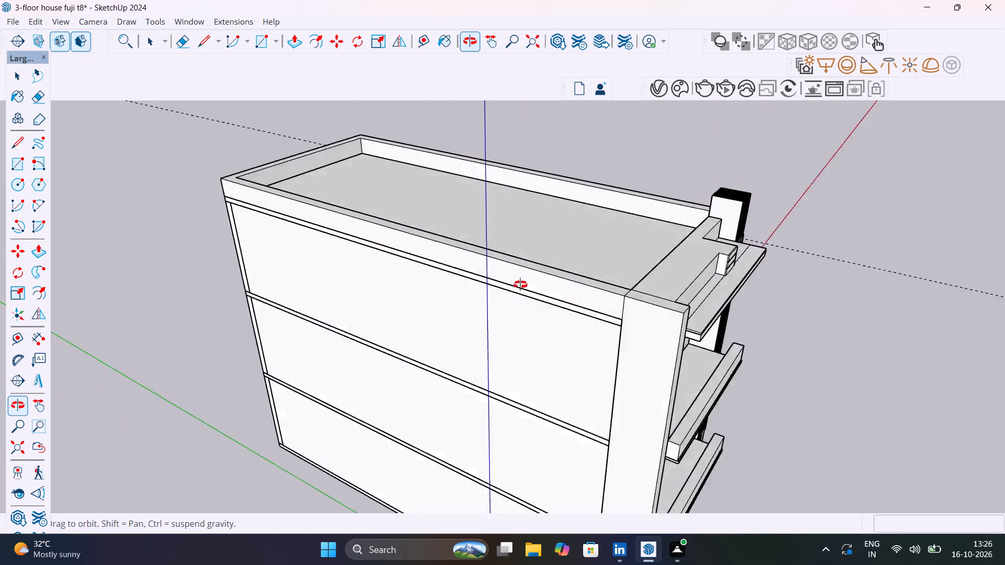
{"action": "middle_click_drag", "start_coordinate": [520, 285], "coordinate": [427, 282]}
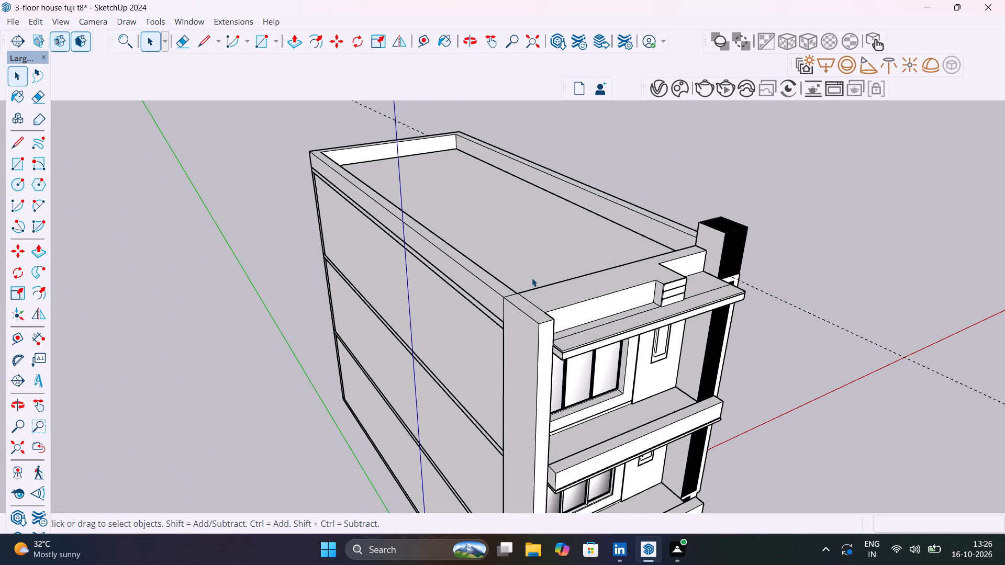
{"action": "scroll", "coordinate": [576, 362], "scroll_direction": "up", "scroll_amount": 11}
{"action": "middle_click_drag", "start_coordinate": [529, 310], "coordinate": [378, 324]}
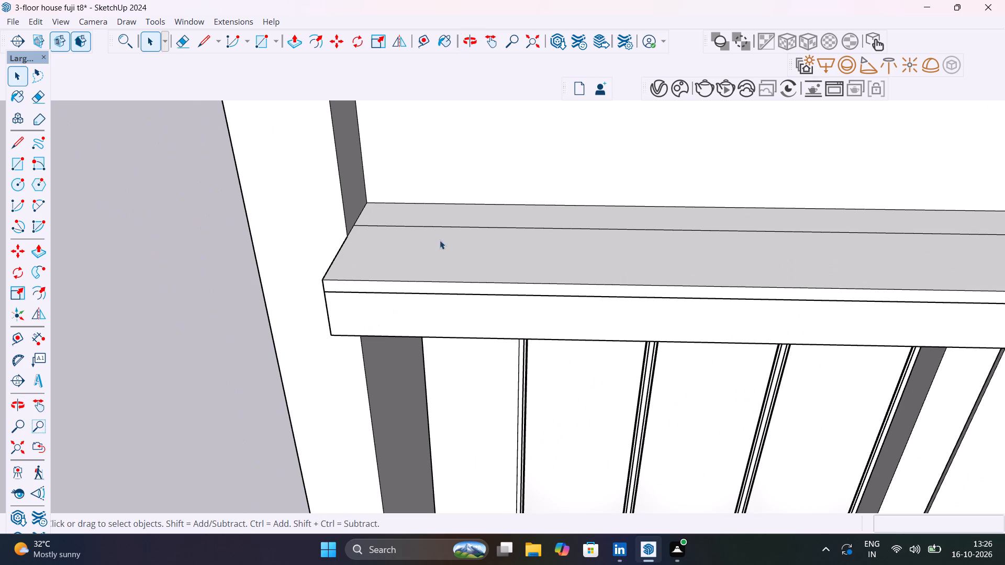
{"action": "left_click", "coordinate": [455, 227]}
{"action": "key", "text": "Delete"}
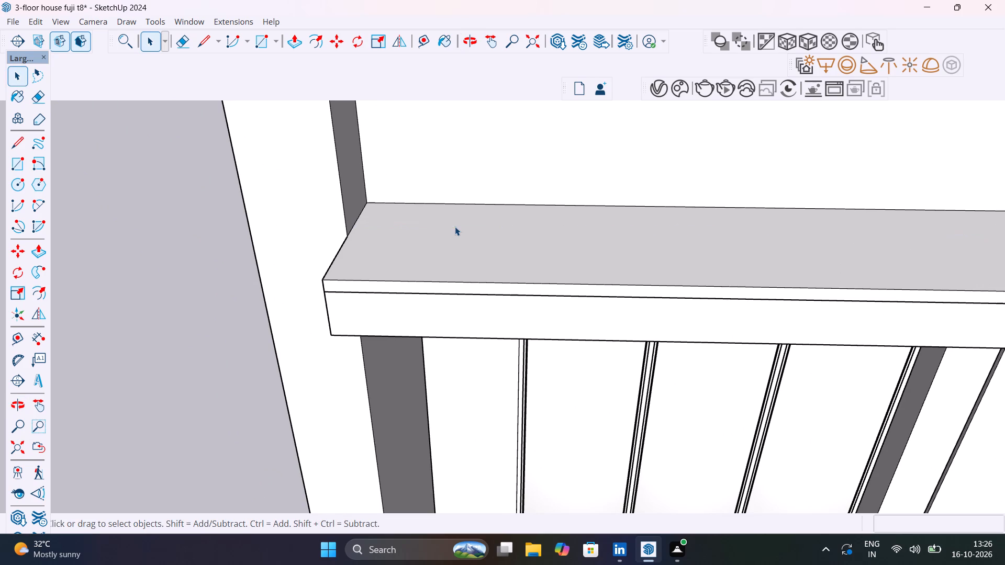
{"action": "scroll", "coordinate": [495, 254], "scroll_direction": "down", "scroll_amount": 14}
{"action": "scroll", "coordinate": [844, 243], "scroll_direction": "up", "scroll_amount": 5}
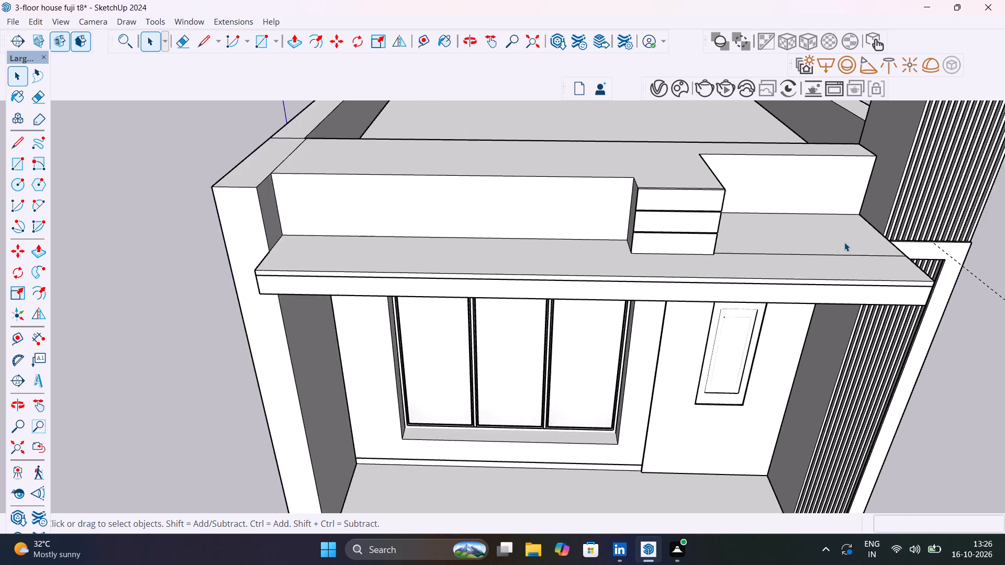
{"action": "scroll", "coordinate": [844, 242], "scroll_direction": "up", "scroll_amount": 3}
{"action": "left_click", "coordinate": [845, 261]}
{"action": "key", "text": "Delete"}
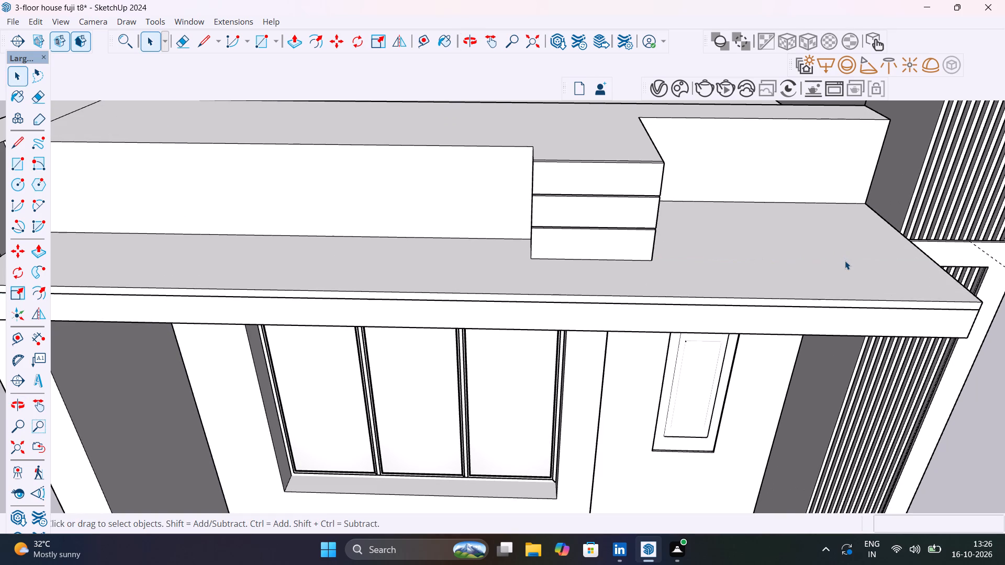
Examine the raised rooftop border and the whole front facade from several angles.
{"action": "scroll", "coordinate": [845, 261], "scroll_direction": "down", "scroll_amount": 7}
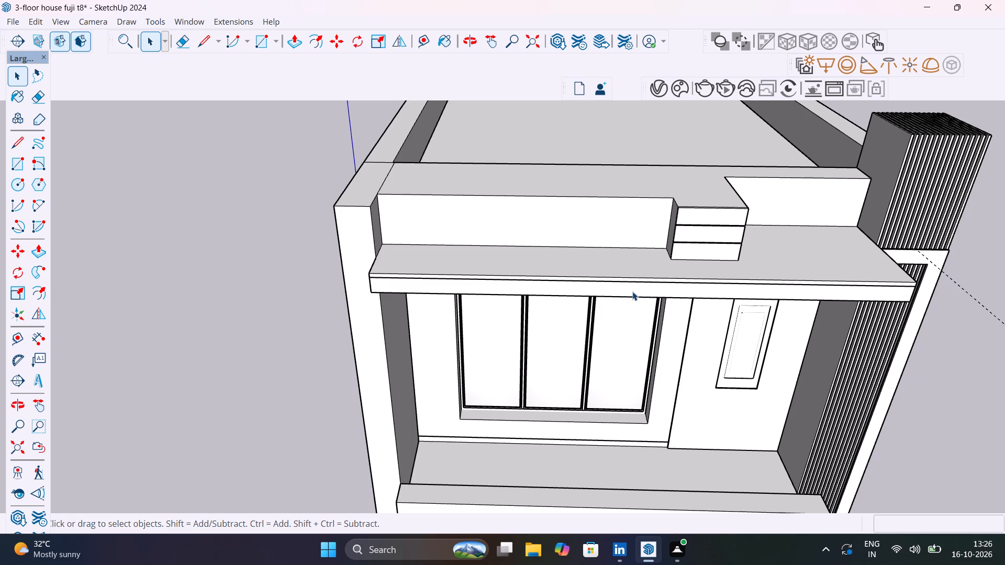
{"action": "scroll", "coordinate": [656, 278], "scroll_direction": "down", "scroll_amount": 1}
{"action": "middle_click_drag", "start_coordinate": [656, 278], "coordinate": [817, 266]}
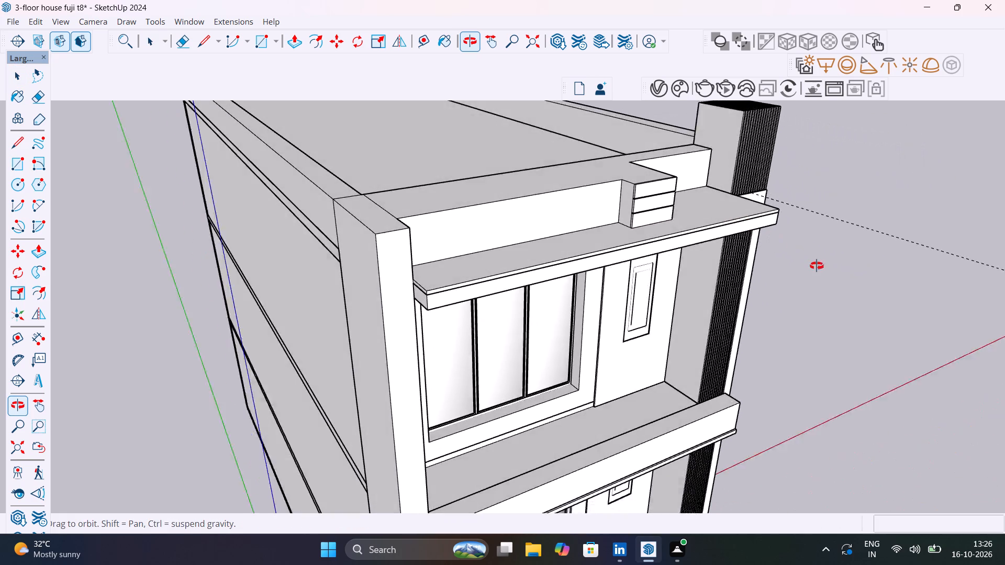
{"action": "middle_click_drag", "start_coordinate": [817, 266], "coordinate": [708, 230]}
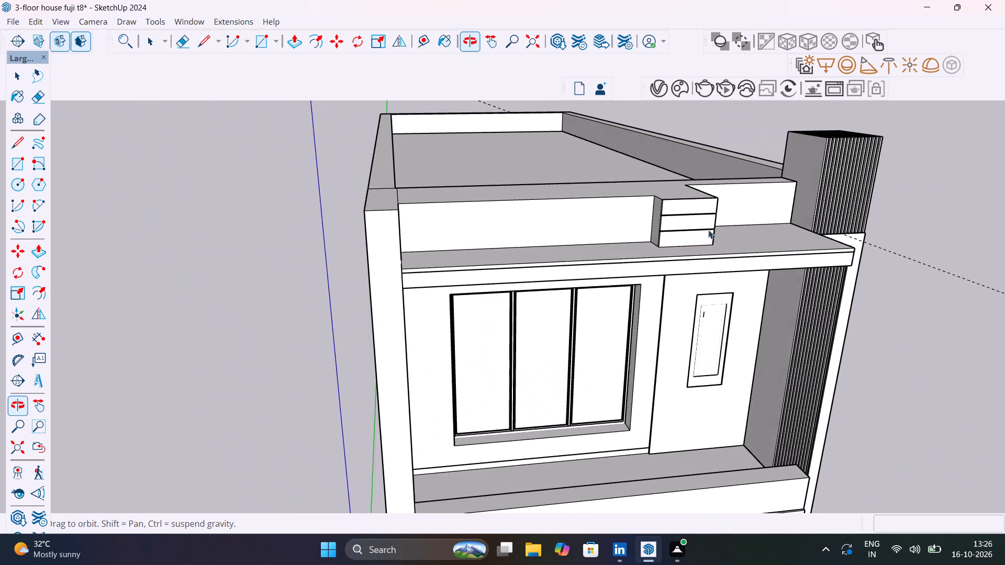
{"action": "scroll", "coordinate": [708, 230], "scroll_direction": "down", "scroll_amount": 6}
{"action": "middle_click_drag", "start_coordinate": [711, 244], "coordinate": [643, 206]}
{"action": "scroll", "coordinate": [656, 219], "scroll_direction": "down", "scroll_amount": 2}
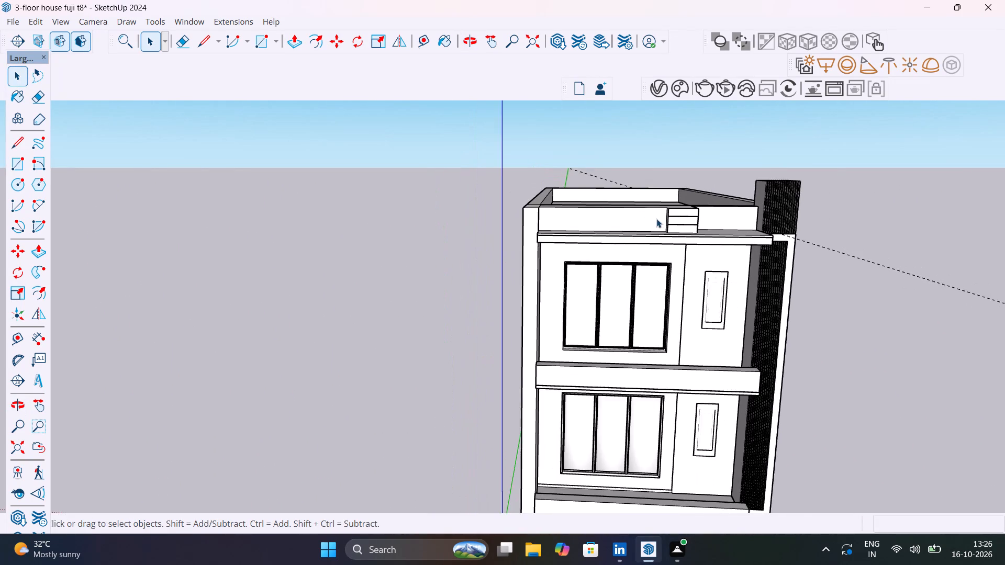
{"action": "scroll", "coordinate": [656, 219], "scroll_direction": "down", "scroll_amount": 3}
{"action": "middle_click_drag", "start_coordinate": [639, 220], "coordinate": [565, 172], "text": "shift"}
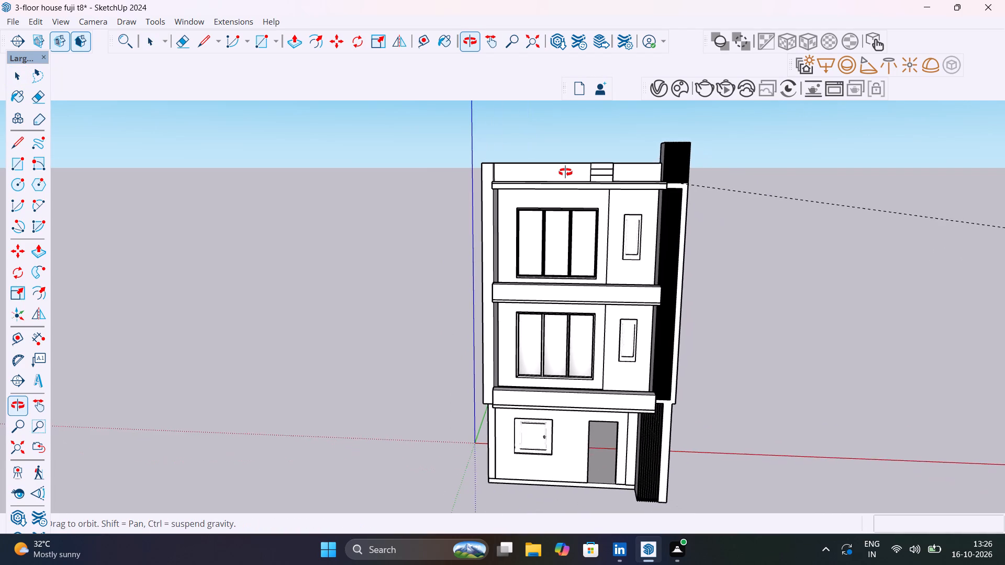
{"action": "middle_click_drag", "start_coordinate": [565, 172], "coordinate": [493, 167], "text": "shift"}
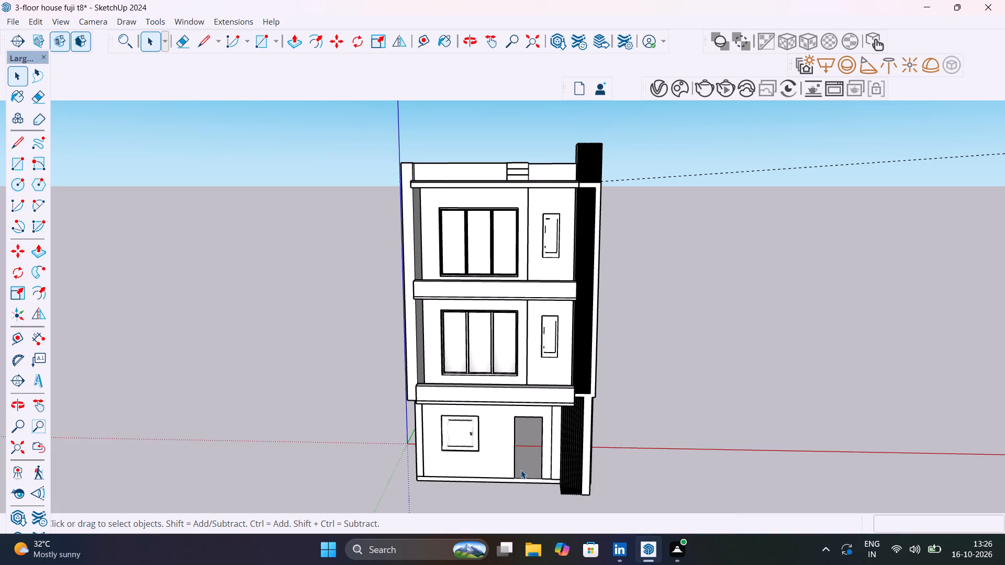
Search the online Chaos Cosmos library for "door" assets.
{"action": "scroll", "coordinate": [521, 470], "scroll_direction": "up", "scroll_amount": 1}
{"action": "left_click", "coordinate": [676, 90]}
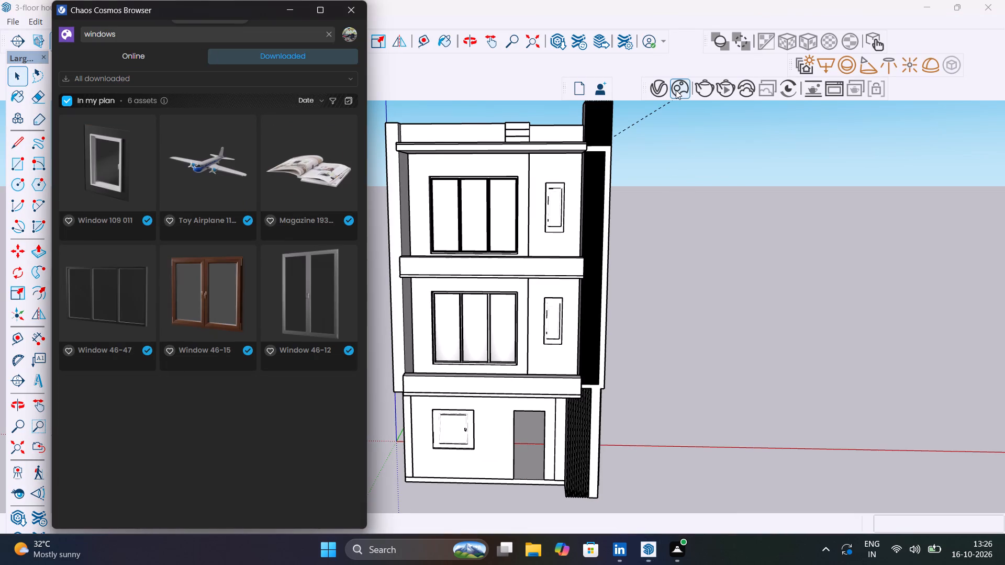
{"action": "left_click", "coordinate": [149, 53]}
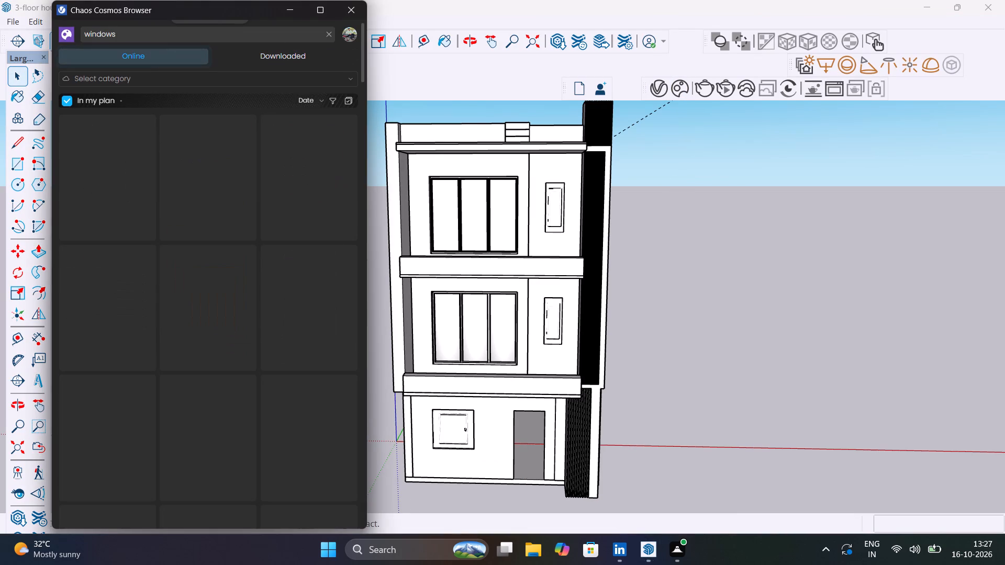
{"action": "left_click", "coordinate": [328, 37]}
{"action": "type", "text": "DOO"}
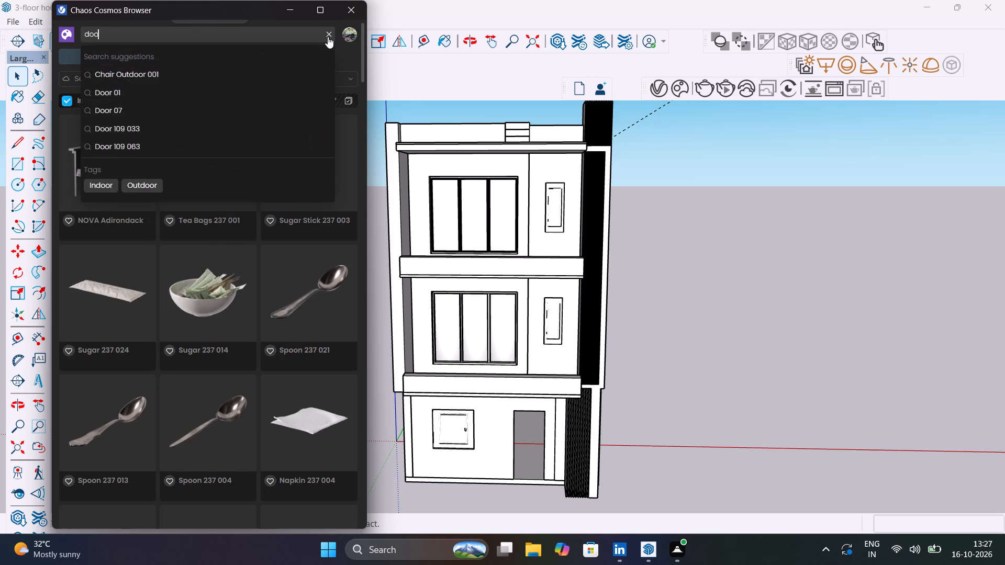
{"action": "left_click", "coordinate": [164, 86]}
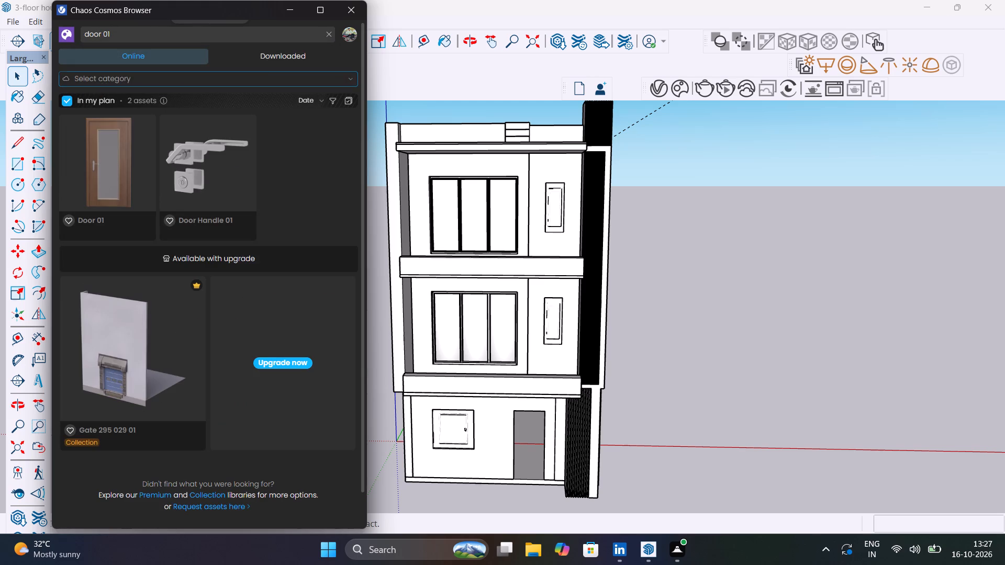
{"action": "left_click", "coordinate": [149, 36]}
{"action": "key", "text": "BackSpace"}
{"action": "key", "text": "BackSpace"}
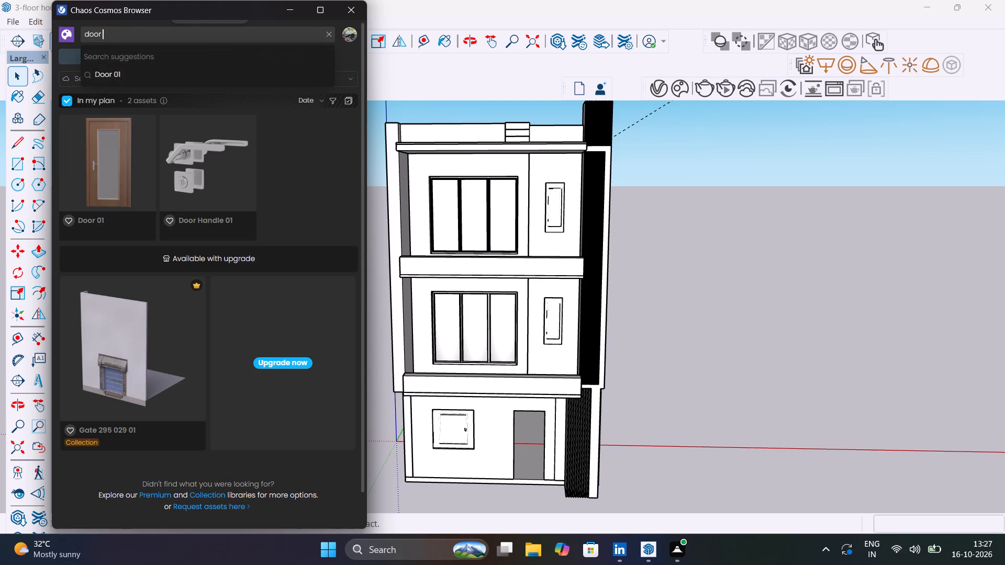
{"action": "key", "text": "Return"}
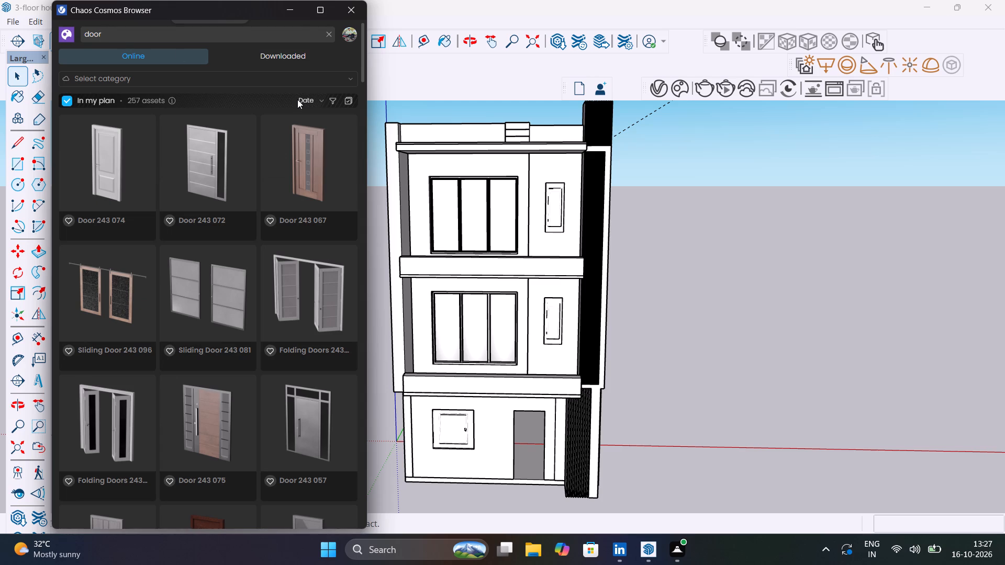
Look through the door, sliding door and gate models for a door that suits the ground-floor entrance.
{"action": "scroll", "coordinate": [259, 218], "scroll_direction": "down", "scroll_amount": 1}
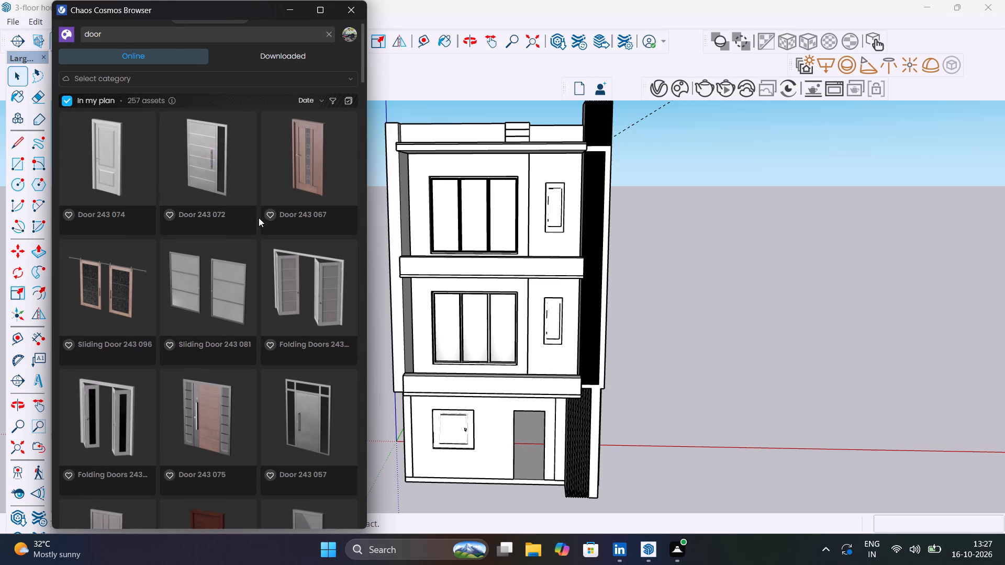
{"action": "scroll", "coordinate": [259, 218], "scroll_direction": "down", "scroll_amount": 6}
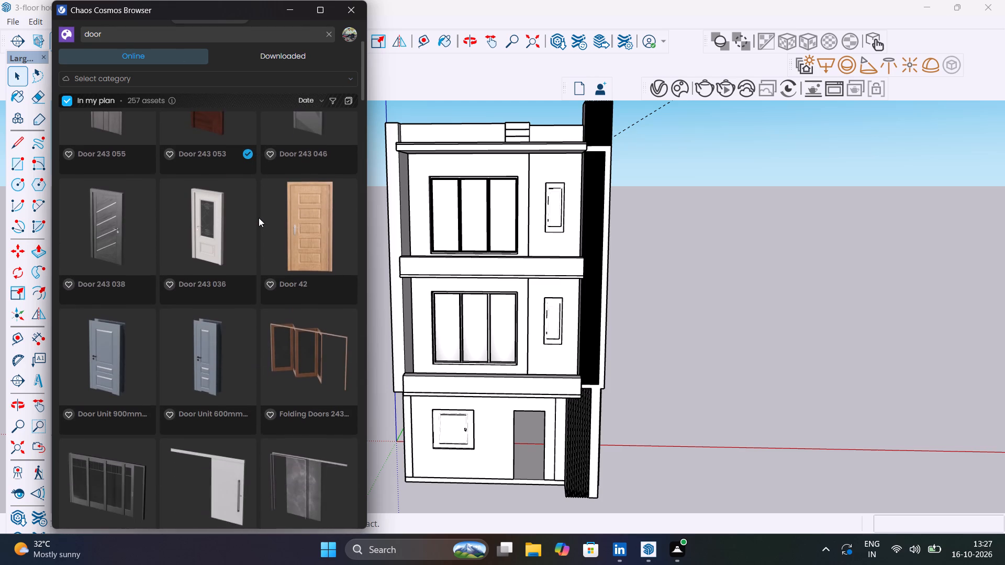
{"action": "scroll", "coordinate": [259, 218], "scroll_direction": "down", "scroll_amount": 7}
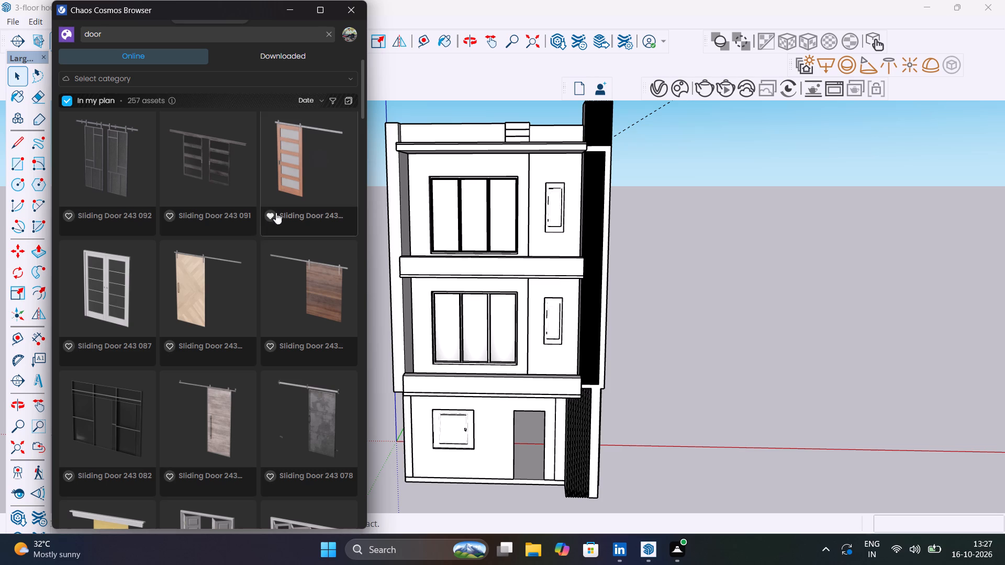
{"action": "scroll", "coordinate": [334, 275], "scroll_direction": "down", "scroll_amount": 7}
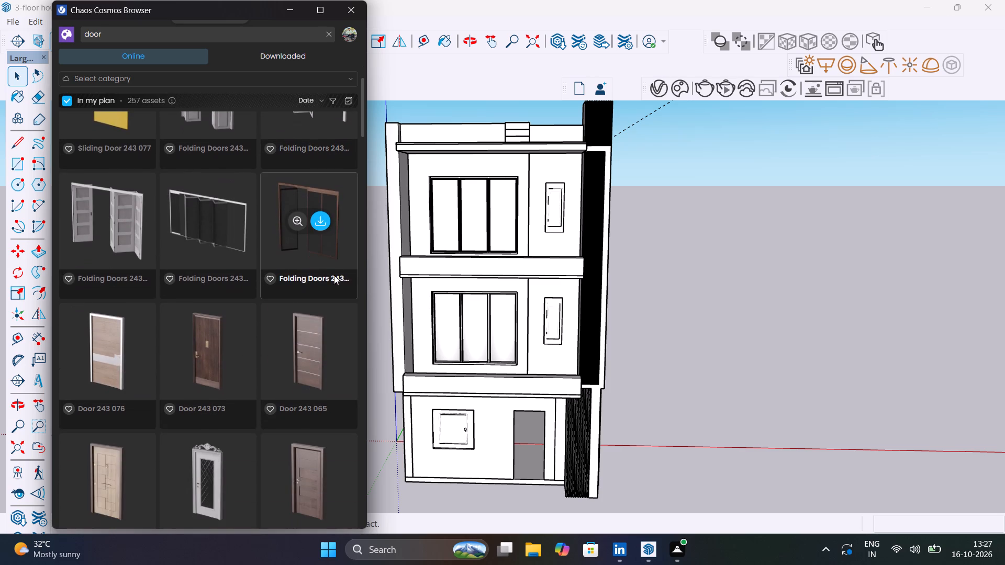
{"action": "scroll", "coordinate": [200, 370], "scroll_direction": "up", "scroll_amount": 2}
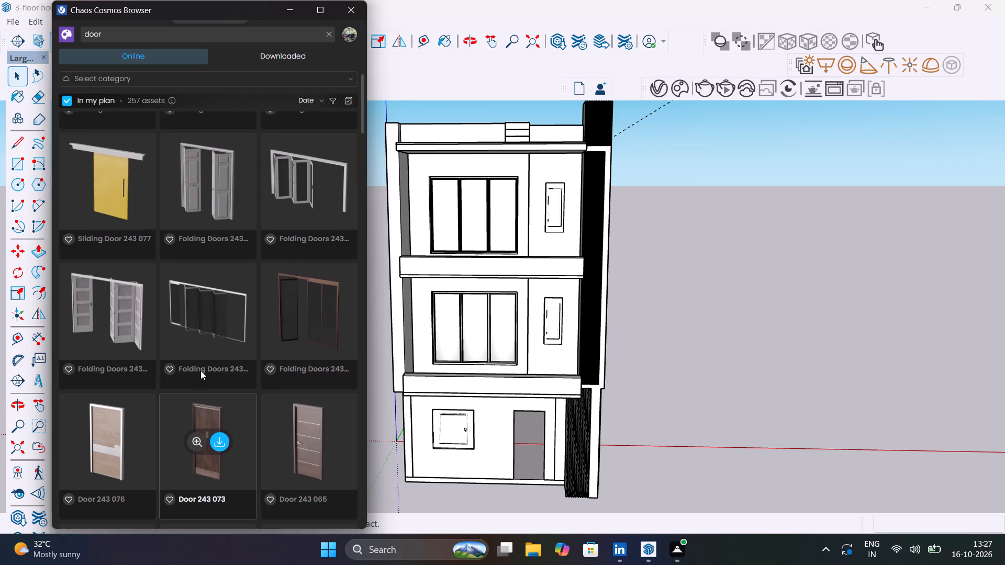
{"action": "scroll", "coordinate": [200, 370], "scroll_direction": "down", "scroll_amount": 11}
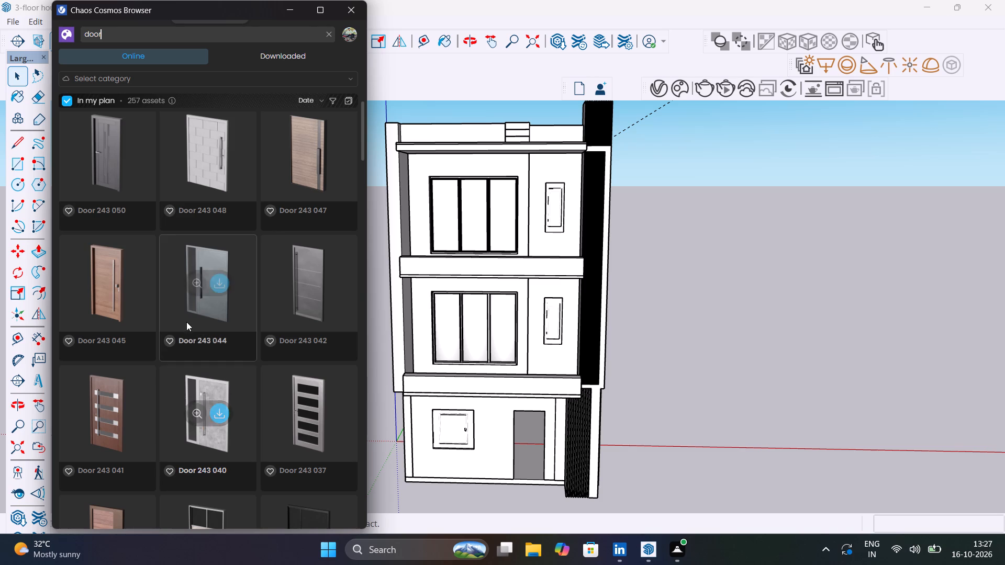
{"action": "scroll", "coordinate": [275, 426], "scroll_direction": "down", "scroll_amount": 6}
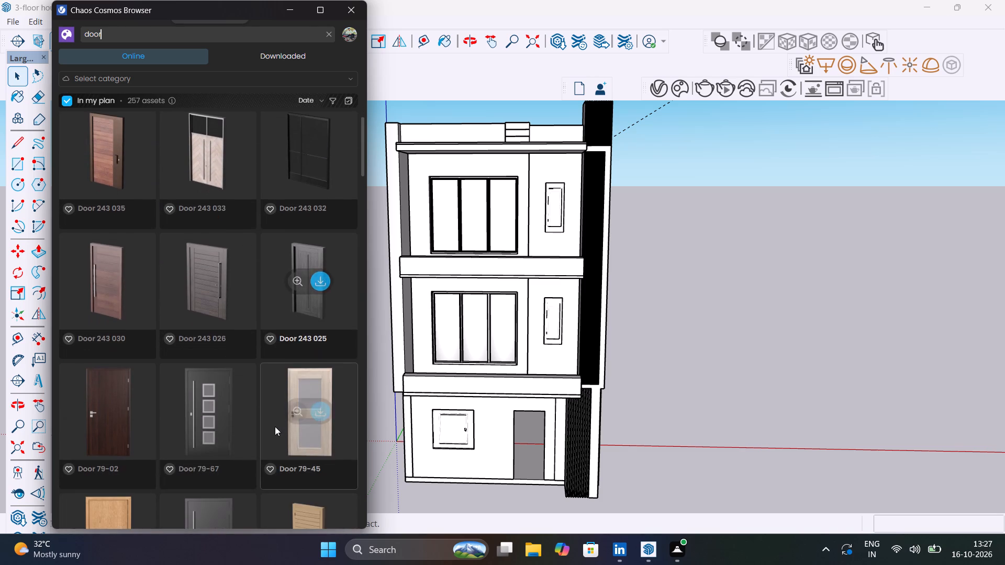
{"action": "scroll", "coordinate": [275, 426], "scroll_direction": "down", "scroll_amount": 10}
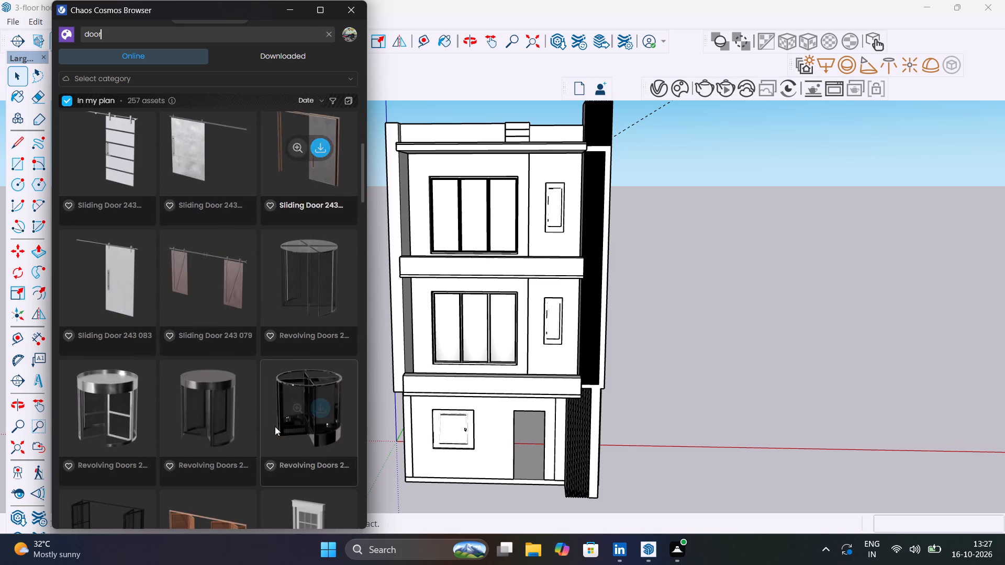
{"action": "scroll", "coordinate": [275, 426], "scroll_direction": "down", "scroll_amount": 5}
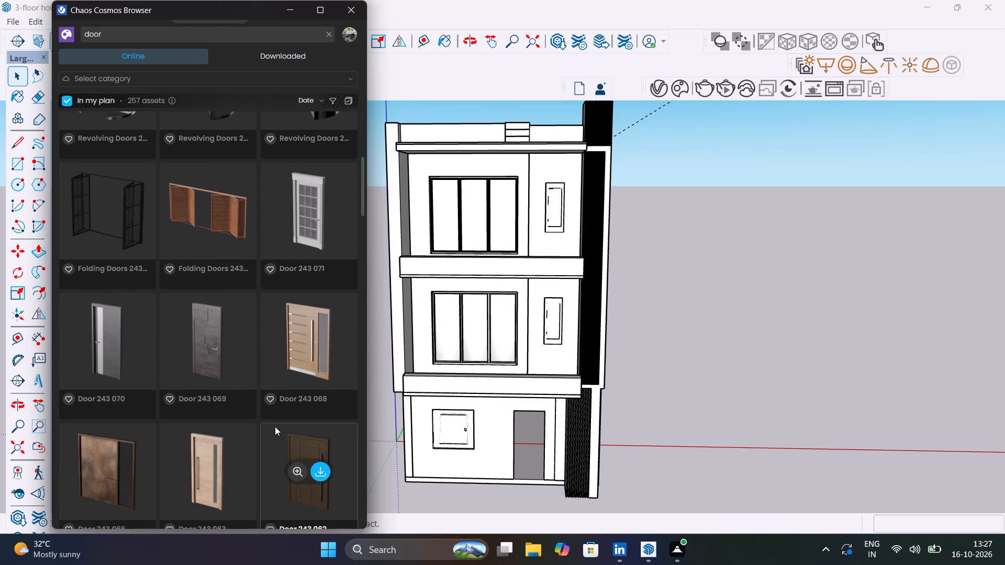
{"action": "scroll", "coordinate": [302, 380], "scroll_direction": "down", "scroll_amount": 3}
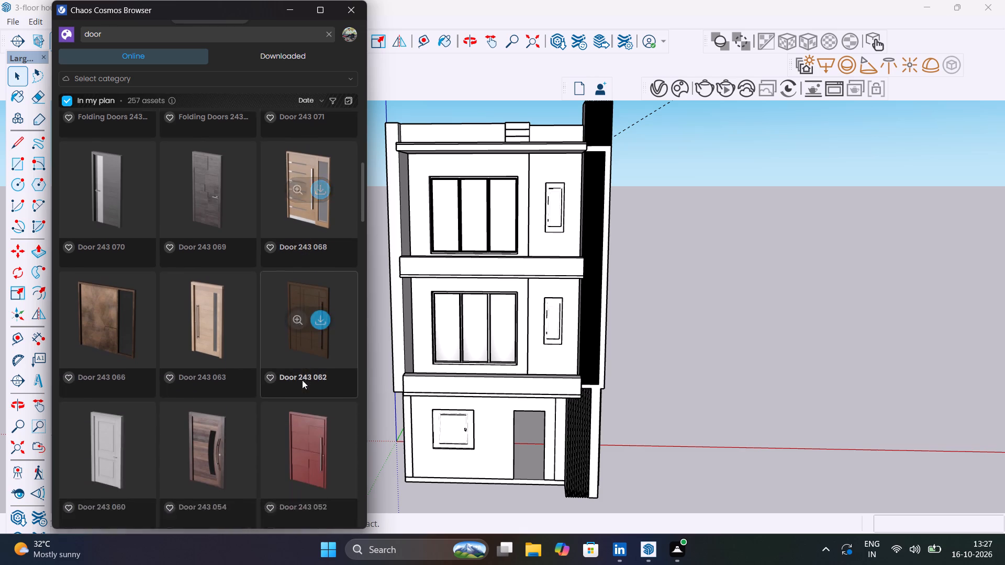
{"action": "scroll", "coordinate": [302, 380], "scroll_direction": "down", "scroll_amount": 1}
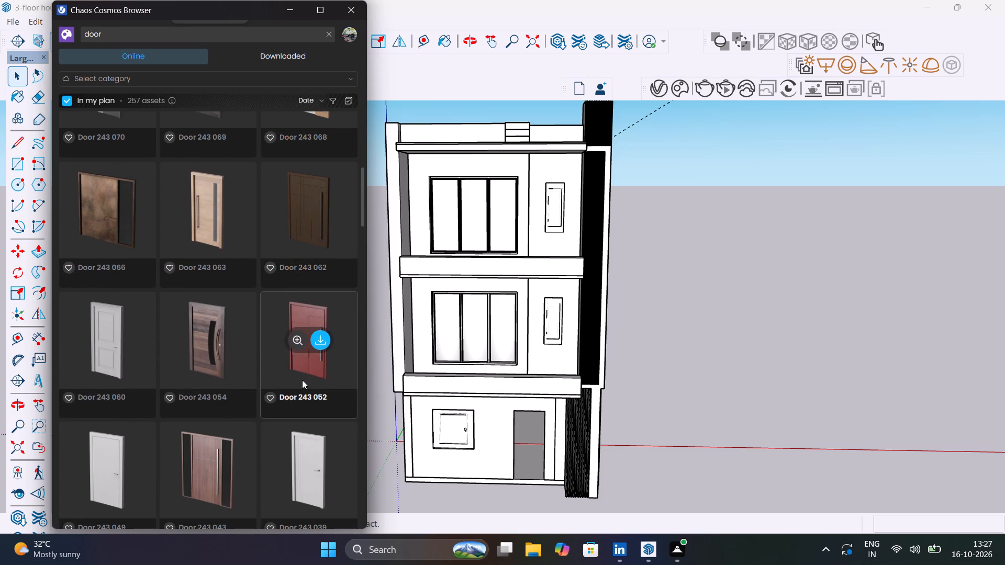
{"action": "scroll", "coordinate": [302, 380], "scroll_direction": "down", "scroll_amount": 7}
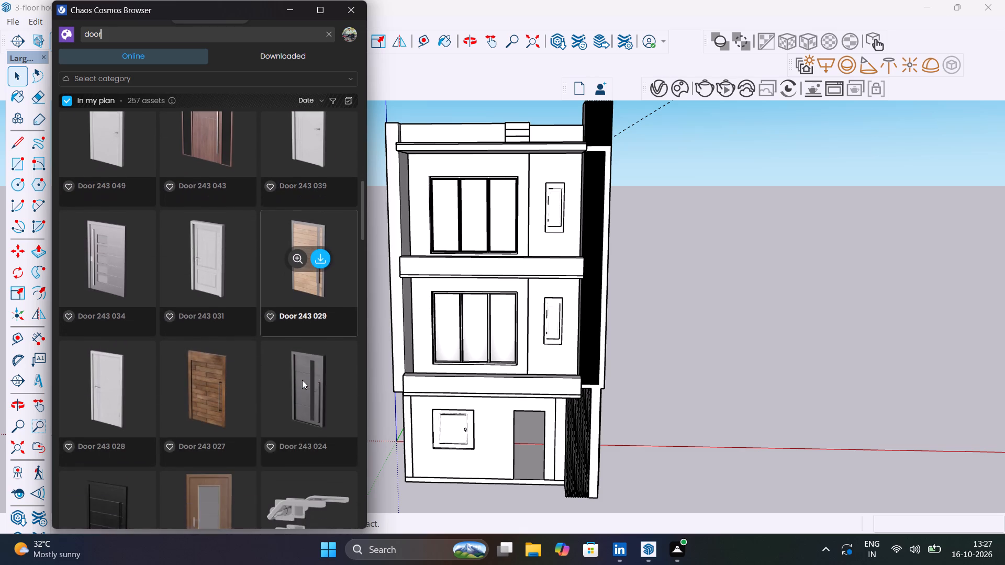
{"action": "scroll", "coordinate": [302, 380], "scroll_direction": "down", "scroll_amount": 2}
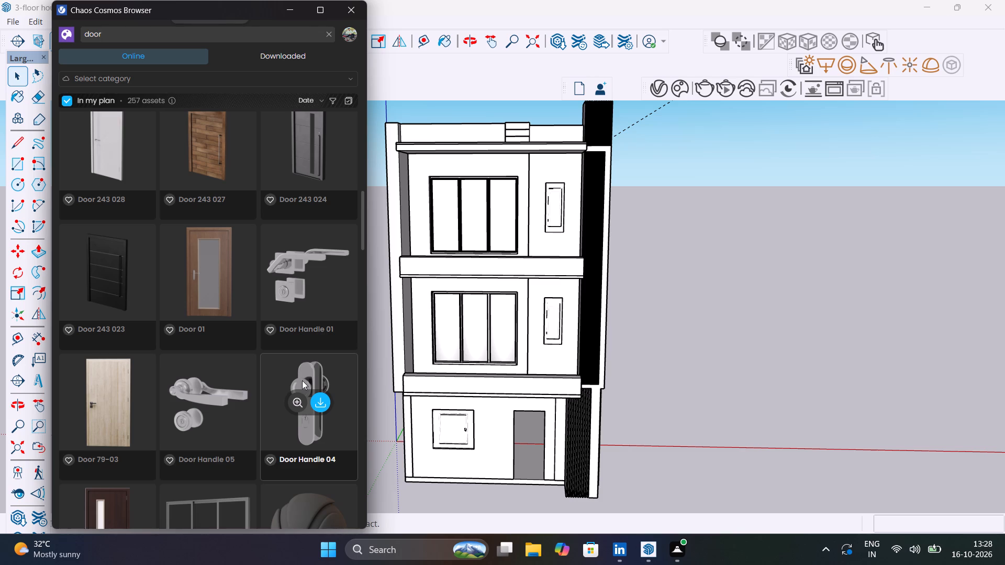
{"action": "scroll", "coordinate": [261, 371], "scroll_direction": "down", "scroll_amount": 2}
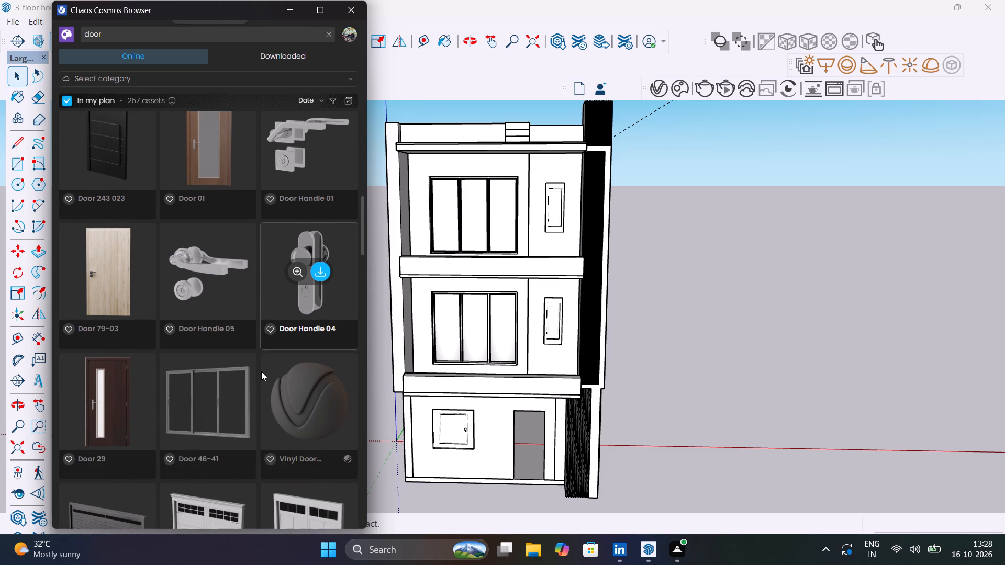
{"action": "scroll", "coordinate": [261, 371], "scroll_direction": "down", "scroll_amount": 4}
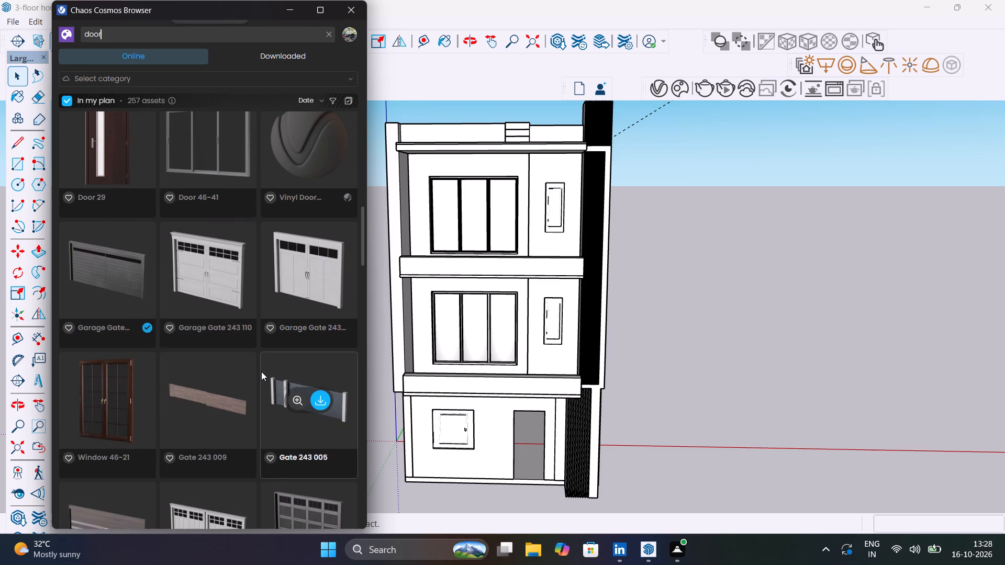
{"action": "scroll", "coordinate": [261, 371], "scroll_direction": "down", "scroll_amount": 3}
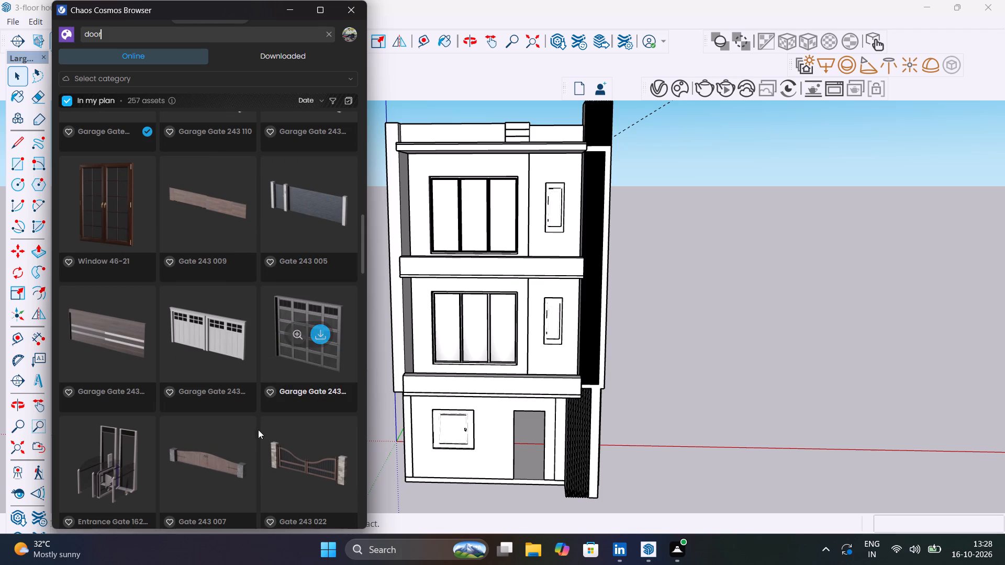
{"action": "scroll", "coordinate": [198, 421], "scroll_direction": "down", "scroll_amount": 1}
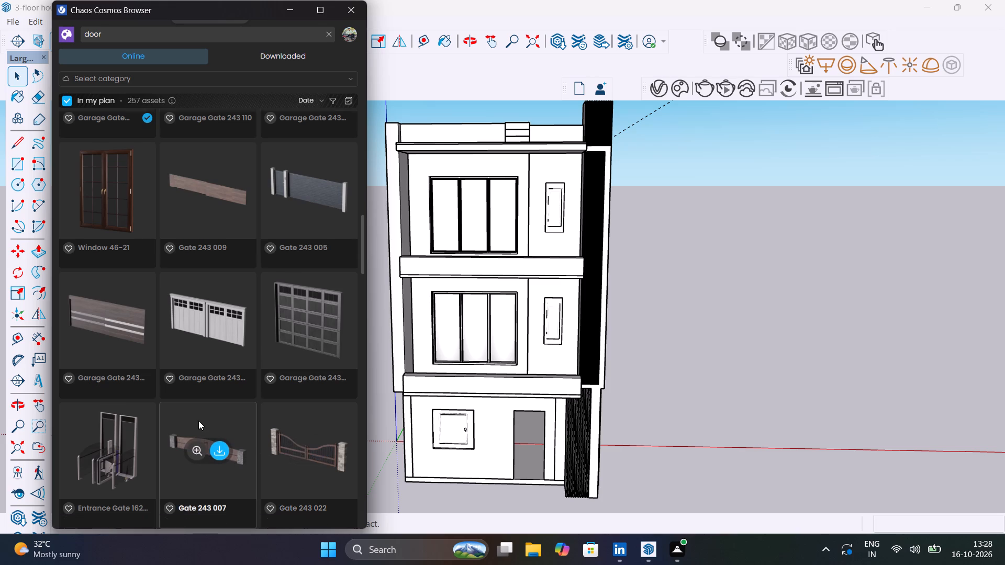
{"action": "scroll", "coordinate": [198, 421], "scroll_direction": "down", "scroll_amount": 3}
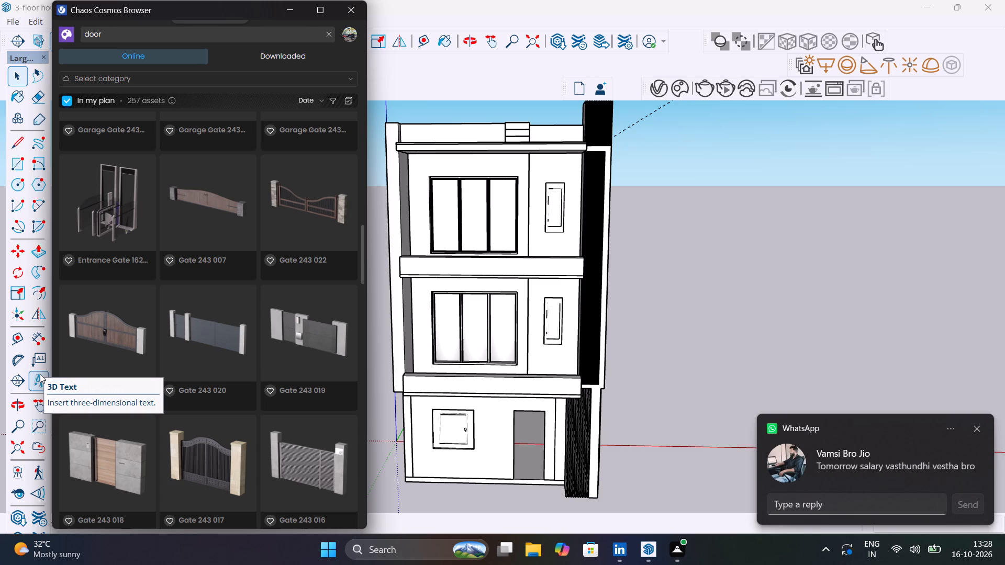
{"action": "scroll", "coordinate": [147, 379], "scroll_direction": "down", "scroll_amount": 2}
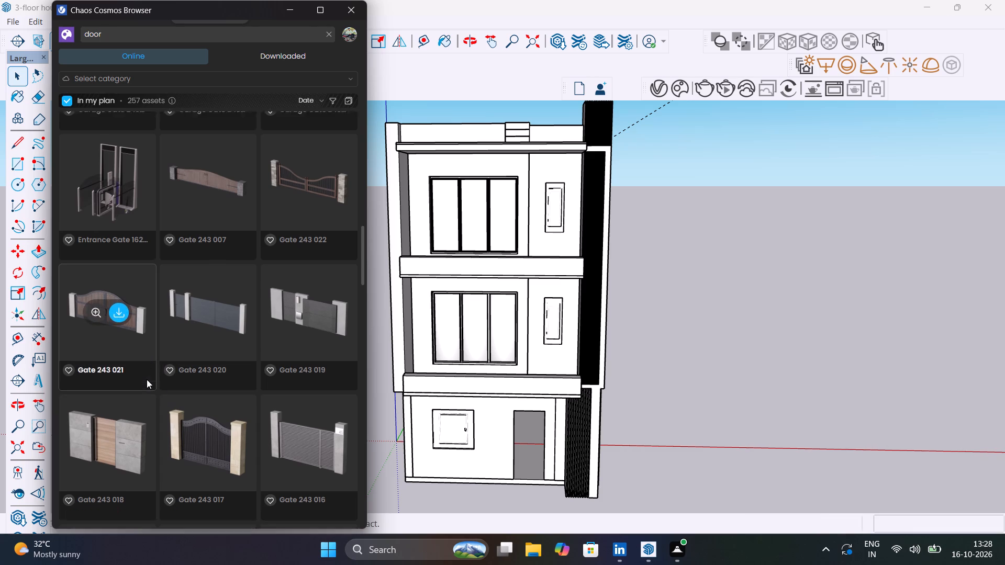
{"action": "scroll", "coordinate": [147, 379], "scroll_direction": "down", "scroll_amount": 4}
{"action": "scroll", "coordinate": [147, 379], "scroll_direction": "up", "scroll_amount": 20}
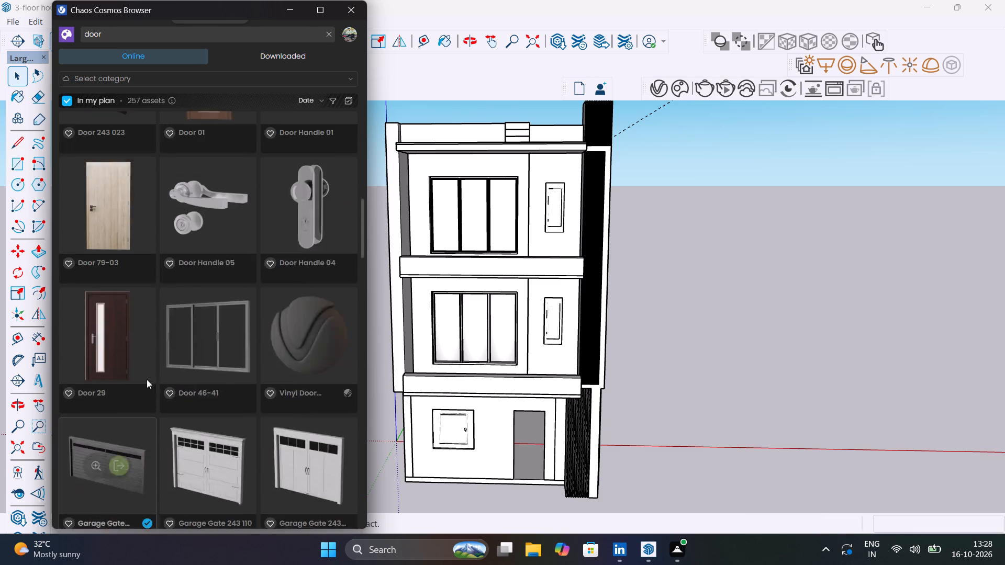
{"action": "scroll", "coordinate": [147, 379], "scroll_direction": "up", "scroll_amount": 14}
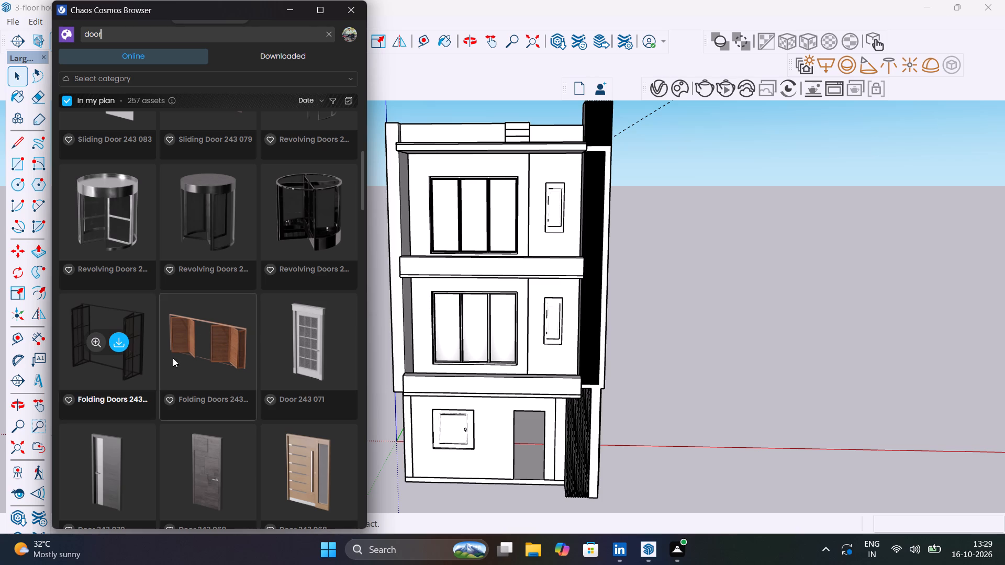
{"action": "scroll", "coordinate": [182, 349], "scroll_direction": "up", "scroll_amount": 13}
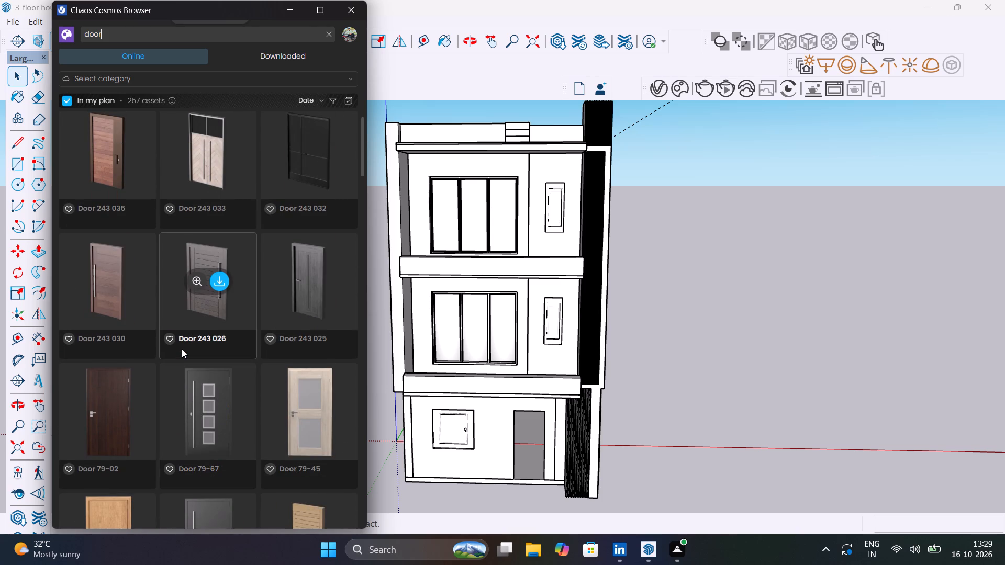
{"action": "scroll", "coordinate": [167, 309], "scroll_direction": "up", "scroll_amount": 5}
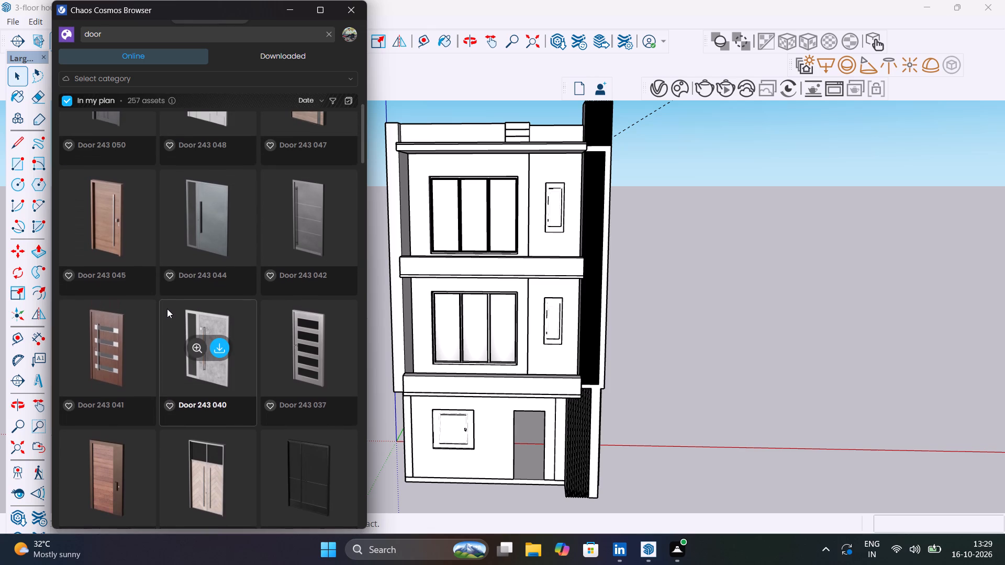
{"action": "scroll", "coordinate": [167, 309], "scroll_direction": "up", "scroll_amount": 8}
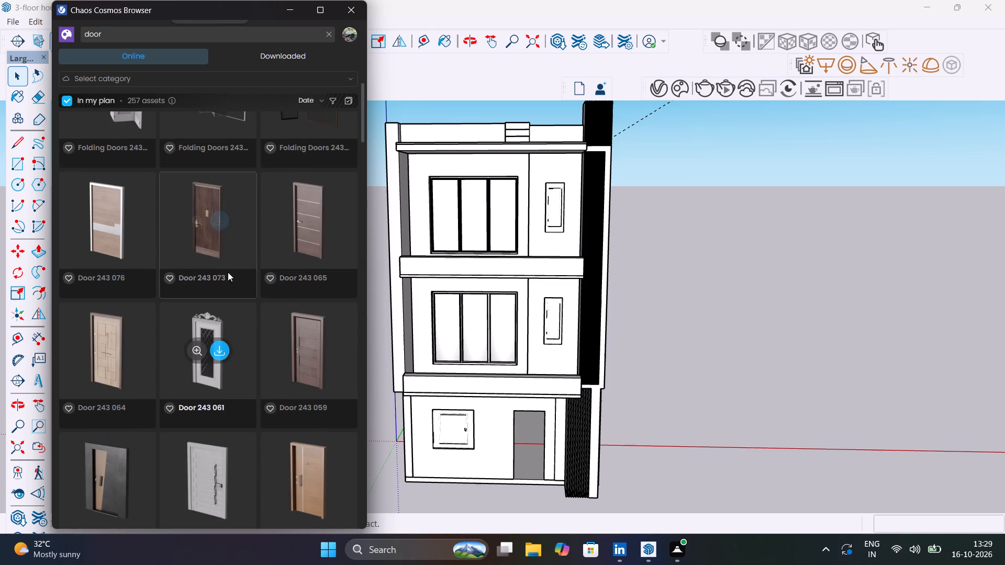
Download Door 243 065 from Chaos Cosmos and place it in the open area beside the house, on the side away from the slatted tower.
{"action": "left_click", "coordinate": [317, 222]}
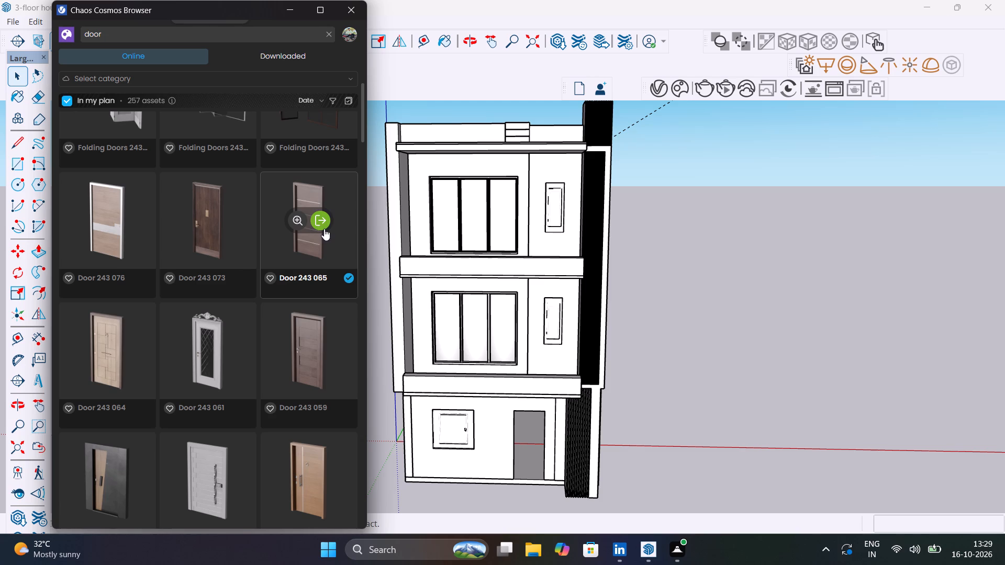
{"action": "left_click", "coordinate": [324, 229]}
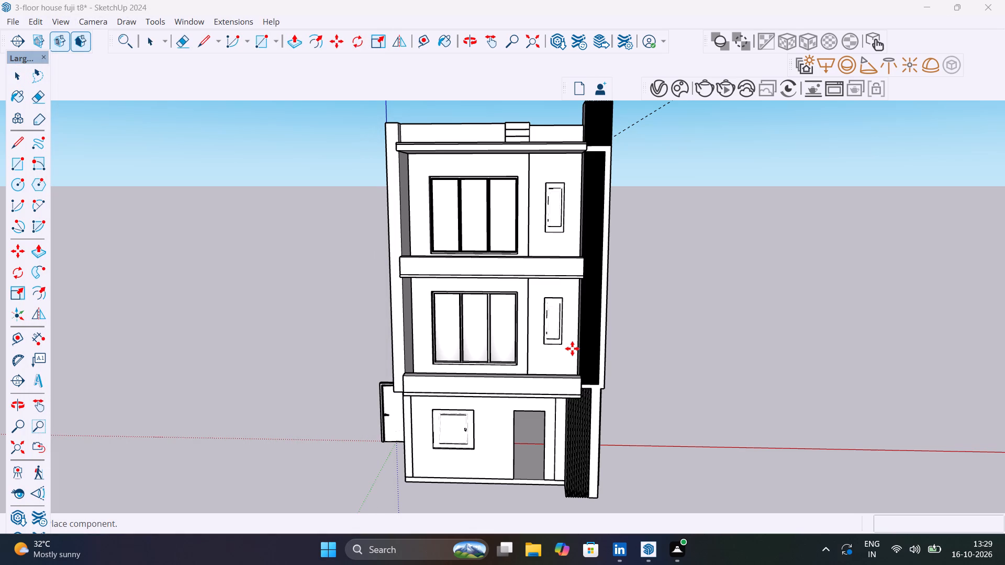
{"action": "scroll", "coordinate": [540, 474], "scroll_direction": "up", "scroll_amount": 2}
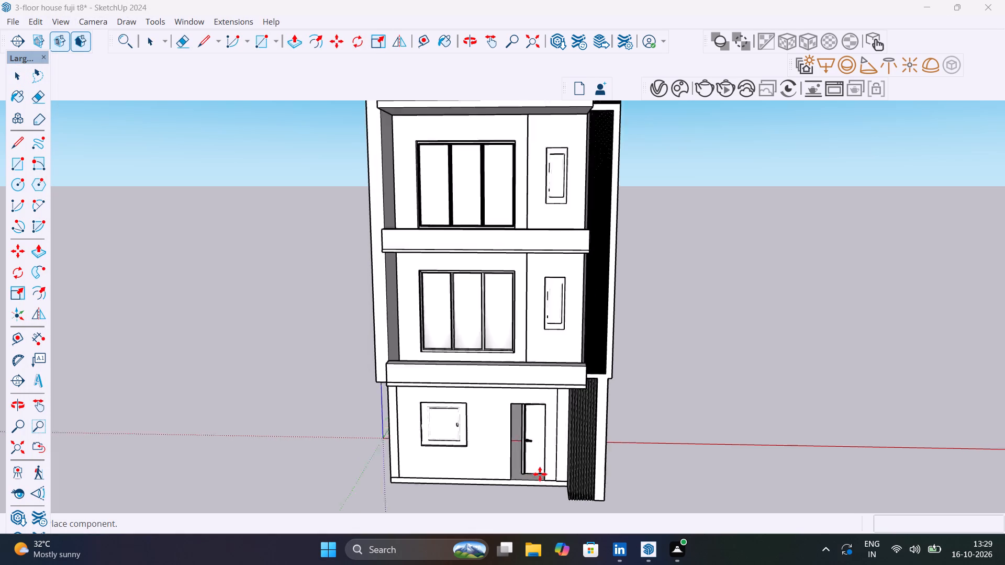
{"action": "scroll", "coordinate": [540, 474], "scroll_direction": "up", "scroll_amount": 6}
{"action": "scroll", "coordinate": [540, 474], "scroll_direction": "down", "scroll_amount": 11}
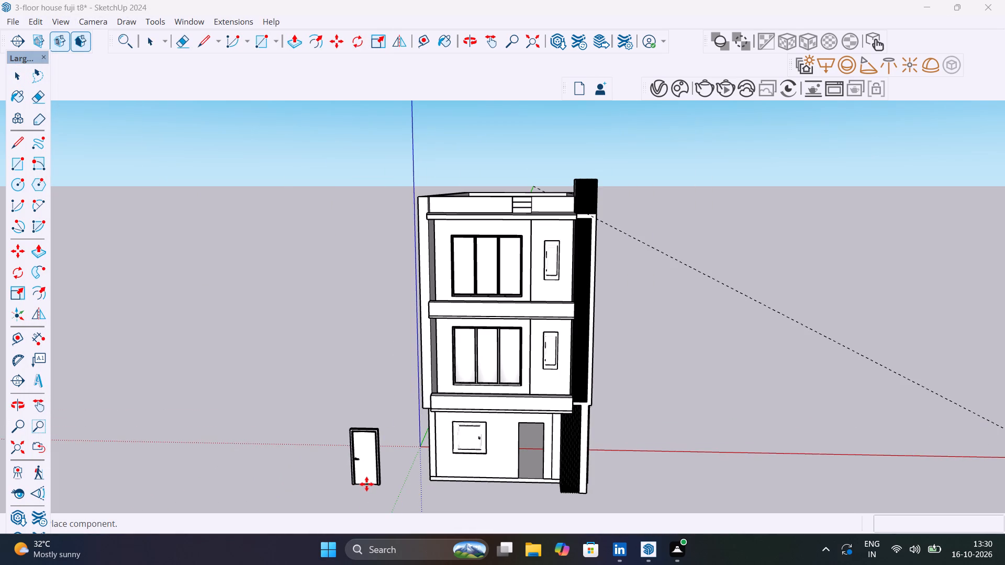
{"action": "left_click", "coordinate": [367, 483]}
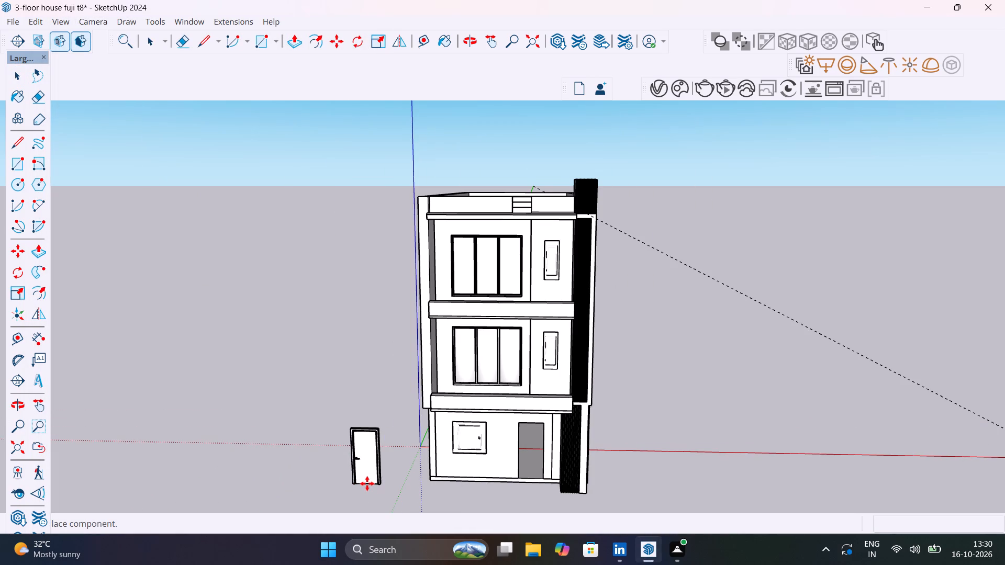
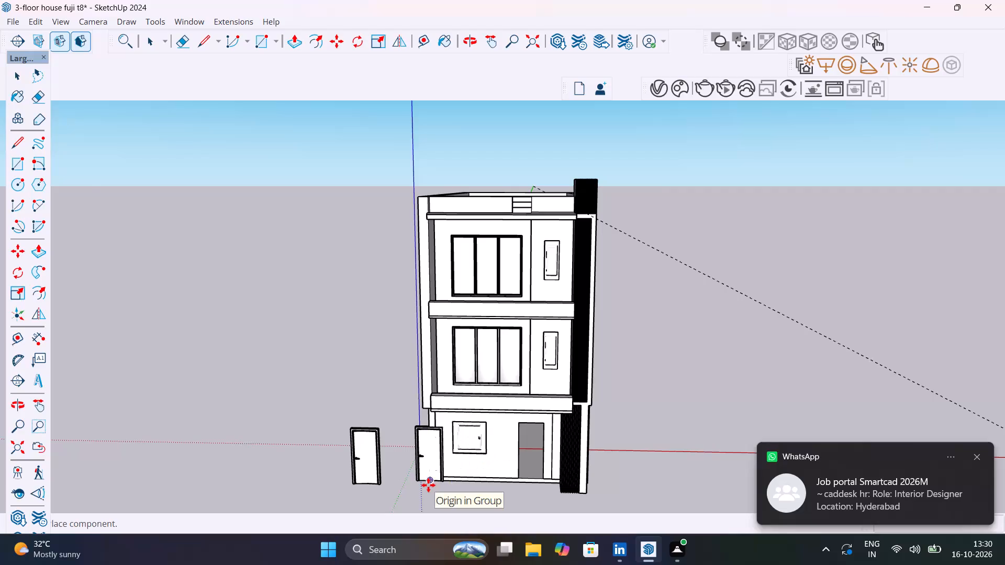
Stop placing further copies of the door and close the Chaos Cosmos Browser.
{"action": "key", "text": "Escape"}
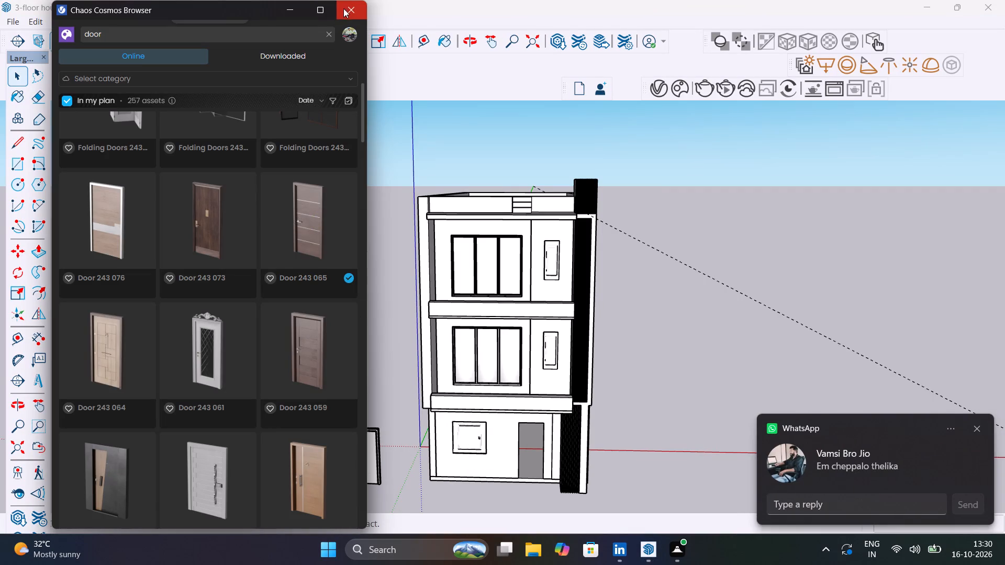
{"action": "left_click", "coordinate": [349, 4]}
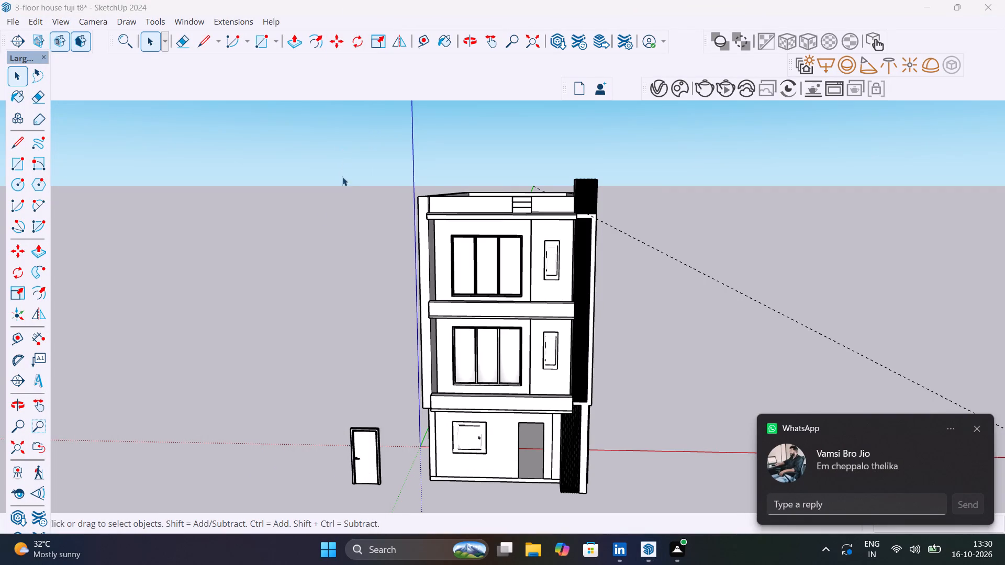
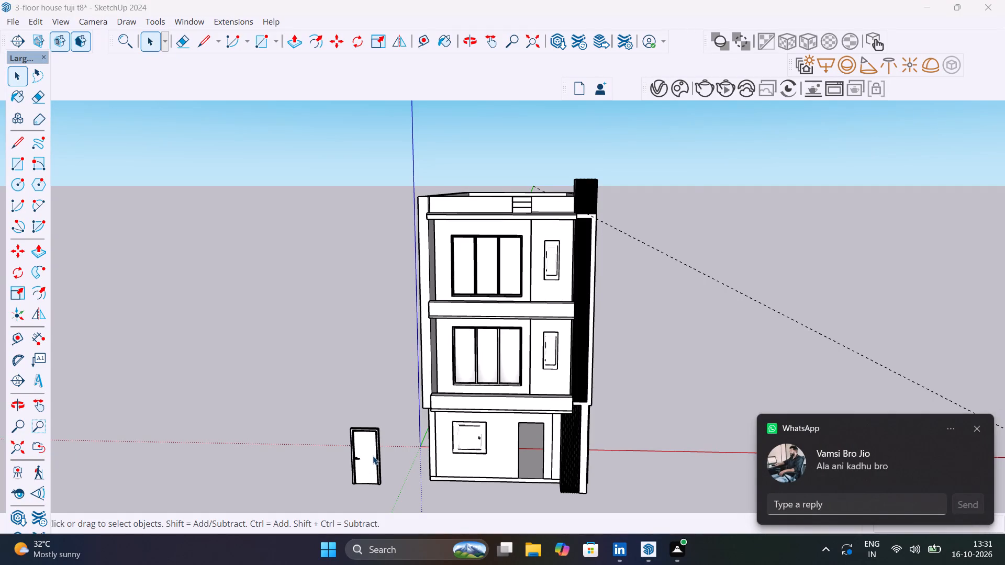
Move the door by its lower corner about 19' 3 3/4" into the bottom corner of the ground-floor entrance opening.
{"action": "scroll", "coordinate": [373, 459], "scroll_direction": "up", "scroll_amount": 9}
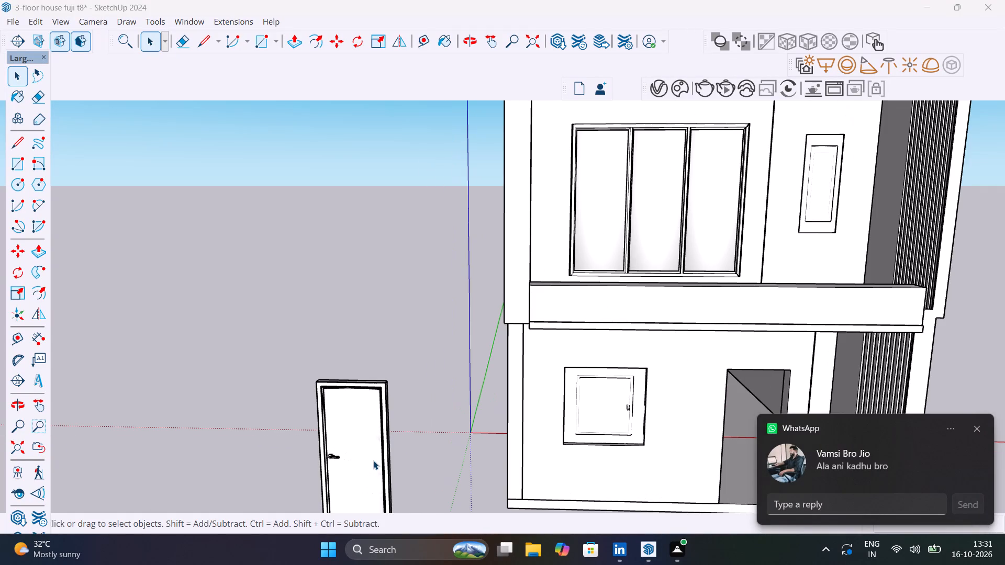
{"action": "scroll", "coordinate": [373, 460], "scroll_direction": "up", "scroll_amount": 2}
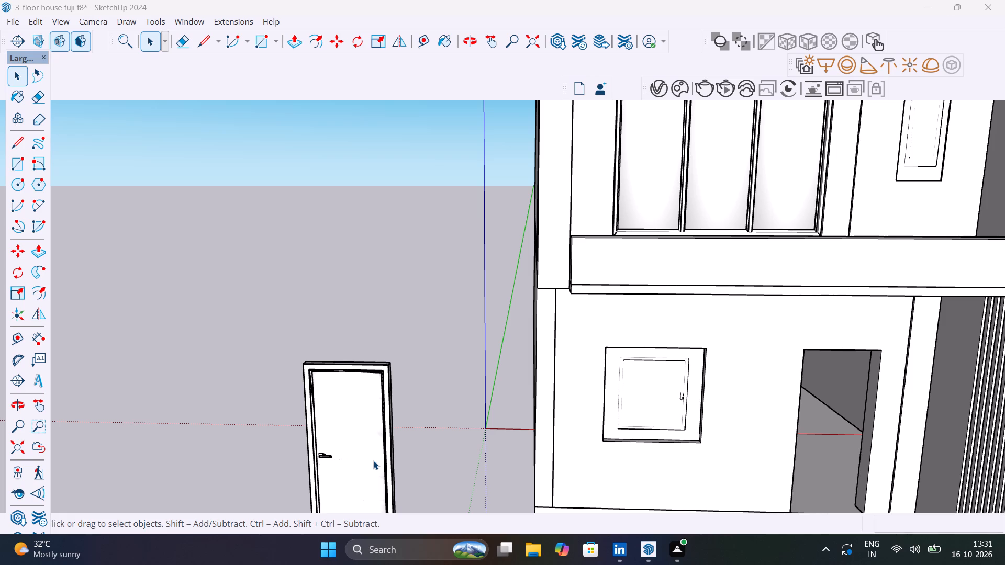
{"action": "scroll", "coordinate": [368, 440], "scroll_direction": "down", "scroll_amount": 5}
{"action": "scroll", "coordinate": [376, 480], "scroll_direction": "up", "scroll_amount": 6}
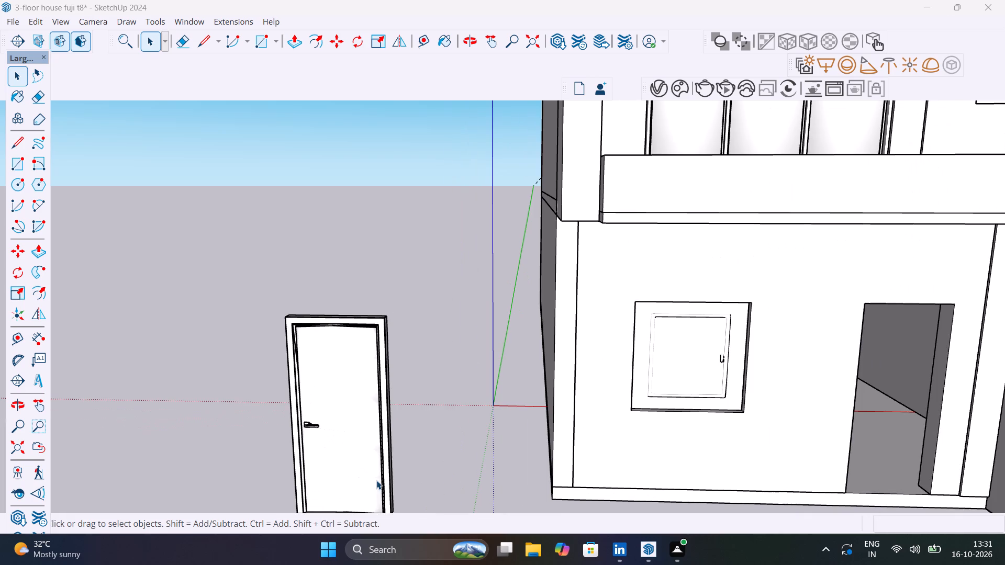
{"action": "middle_click_drag", "start_coordinate": [376, 480], "coordinate": [225, 415]}
{"action": "scroll", "coordinate": [276, 404], "scroll_direction": "up", "scroll_amount": 2}
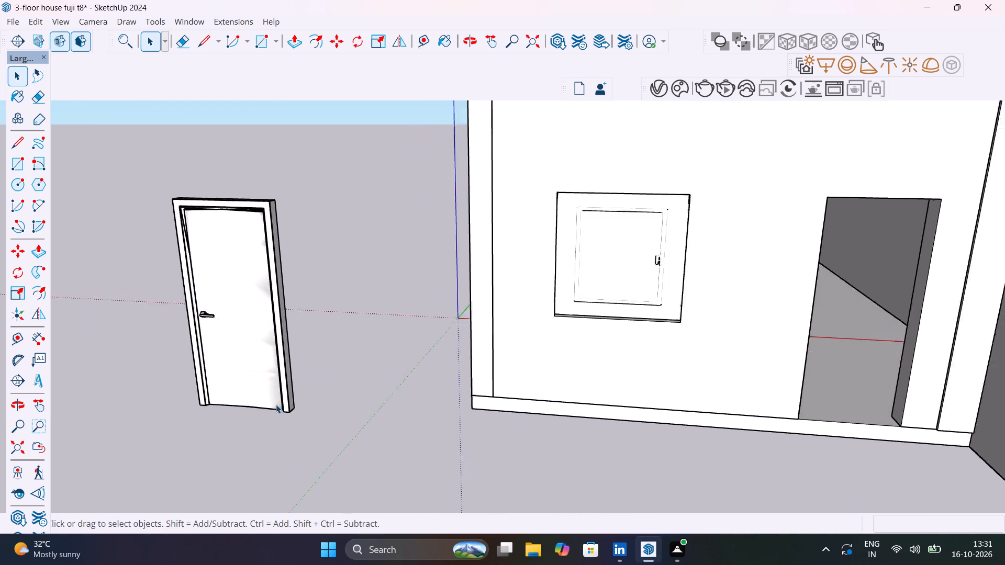
{"action": "scroll", "coordinate": [276, 404], "scroll_direction": "up", "scroll_amount": 11}
{"action": "key", "text": "m"}
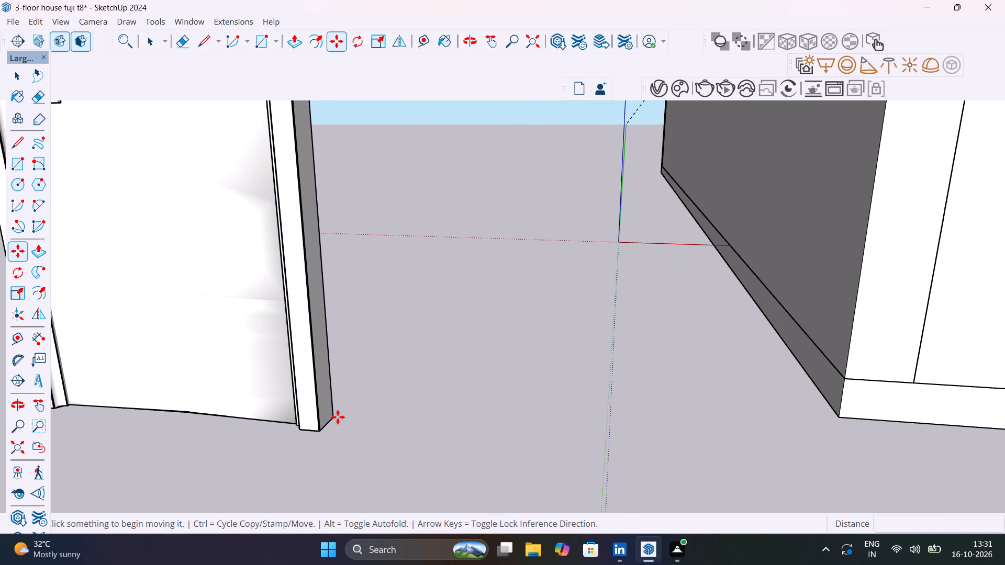
{"action": "left_click", "coordinate": [334, 415]}
{"action": "scroll", "coordinate": [366, 396], "scroll_direction": "down", "scroll_amount": 16}
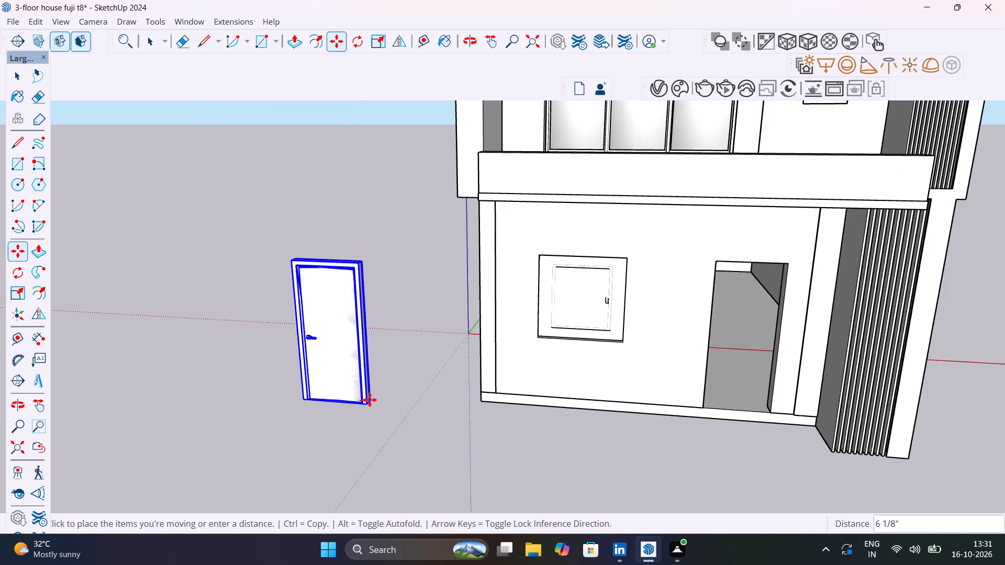
{"action": "scroll", "coordinate": [370, 400], "scroll_direction": "down", "scroll_amount": 7}
{"action": "scroll", "coordinate": [575, 402], "scroll_direction": "up", "scroll_amount": 16}
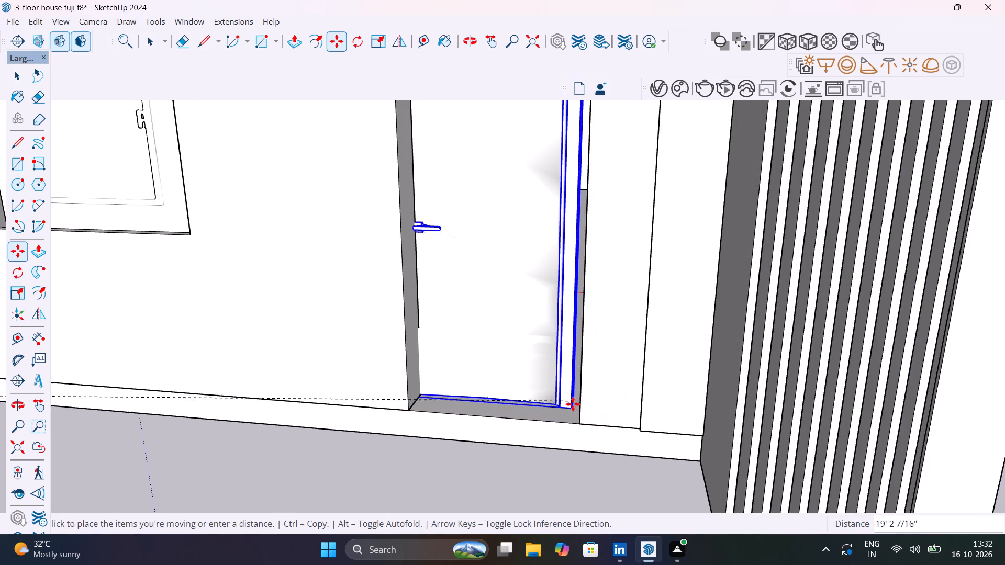
{"action": "scroll", "coordinate": [587, 412], "scroll_direction": "up", "scroll_amount": 9}
{"action": "middle_click_drag", "start_coordinate": [548, 415], "coordinate": [593, 408]}
{"action": "scroll", "coordinate": [593, 408], "scroll_direction": "up", "scroll_amount": 1}
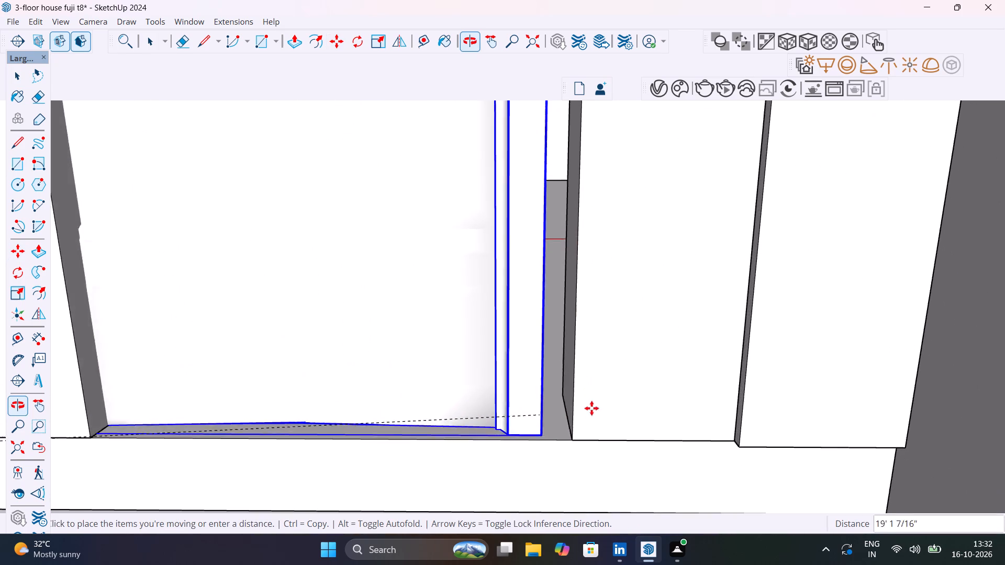
{"action": "scroll", "coordinate": [560, 399], "scroll_direction": "up", "scroll_amount": 10}
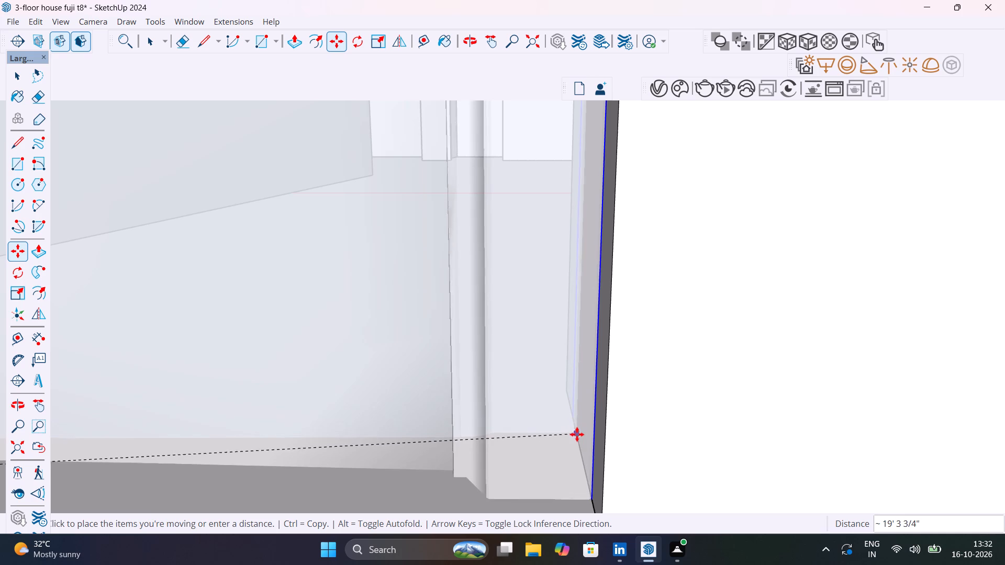
{"action": "left_click", "coordinate": [579, 444]}
Scale the entrance door uniformly to about 0.88 from its upper corner so it fits within the opening's width.
{"action": "scroll", "coordinate": [571, 433], "scroll_direction": "down", "scroll_amount": 9}
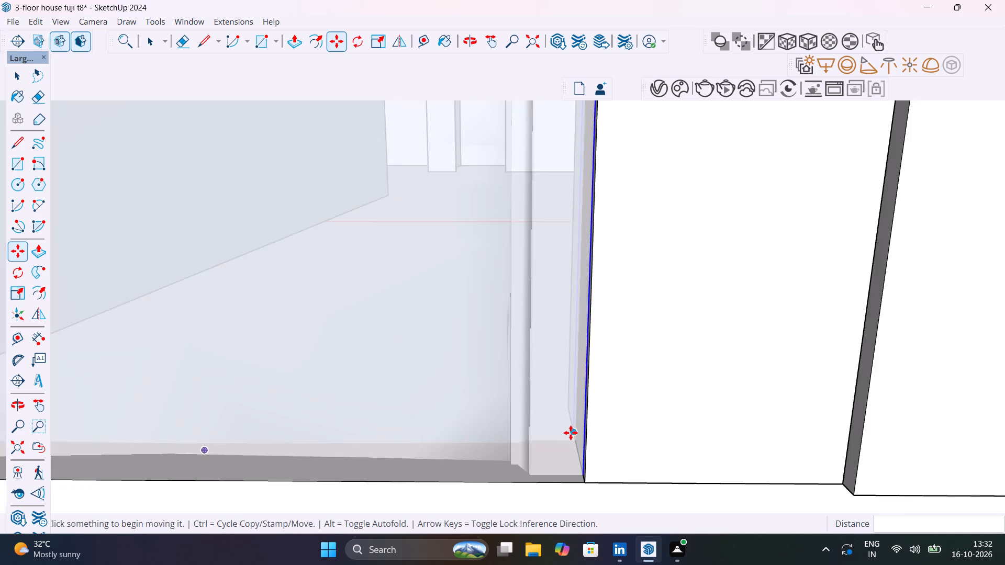
{"action": "scroll", "coordinate": [571, 433], "scroll_direction": "down", "scroll_amount": 20}
{"action": "scroll", "coordinate": [571, 433], "scroll_direction": "down", "scroll_amount": 1}
{"action": "key", "text": "s"}
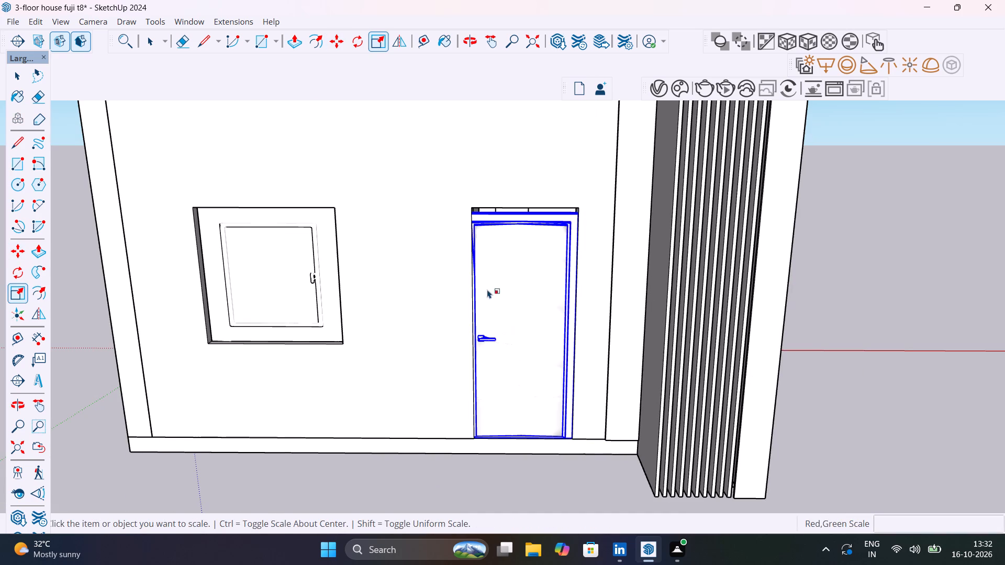
{"action": "key", "text": "s"}
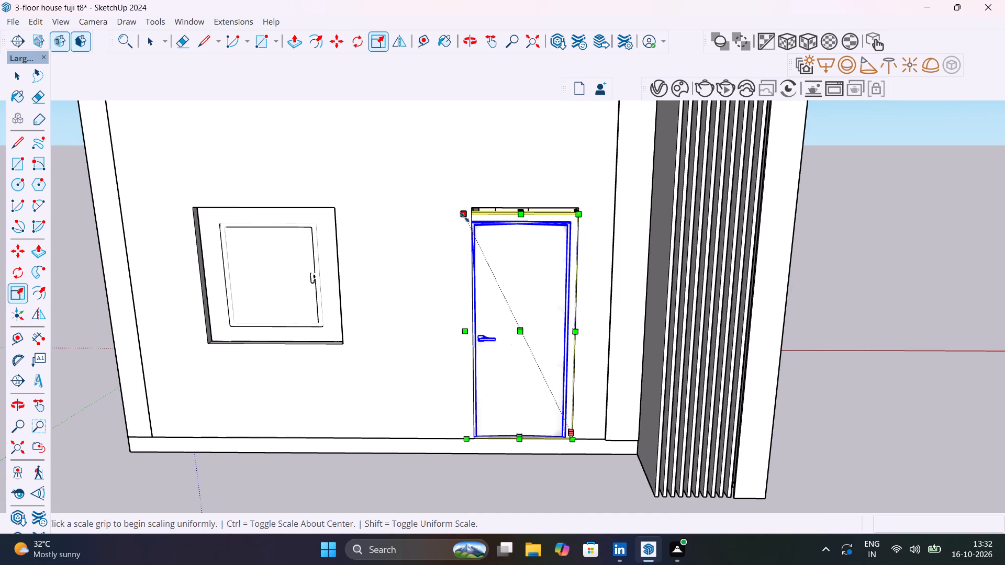
{"action": "left_click", "coordinate": [464, 217]}
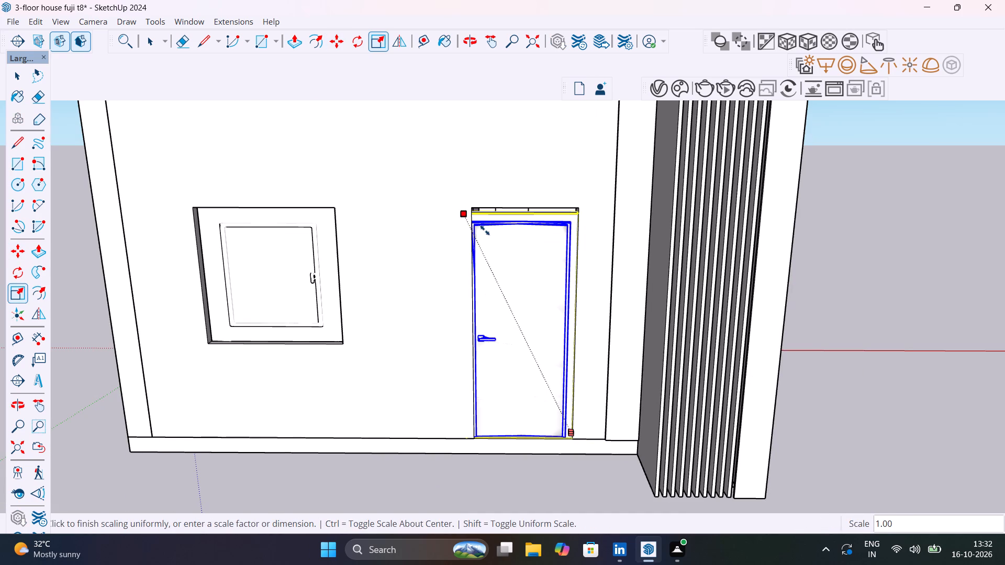
{"action": "left_click", "coordinate": [492, 236]}
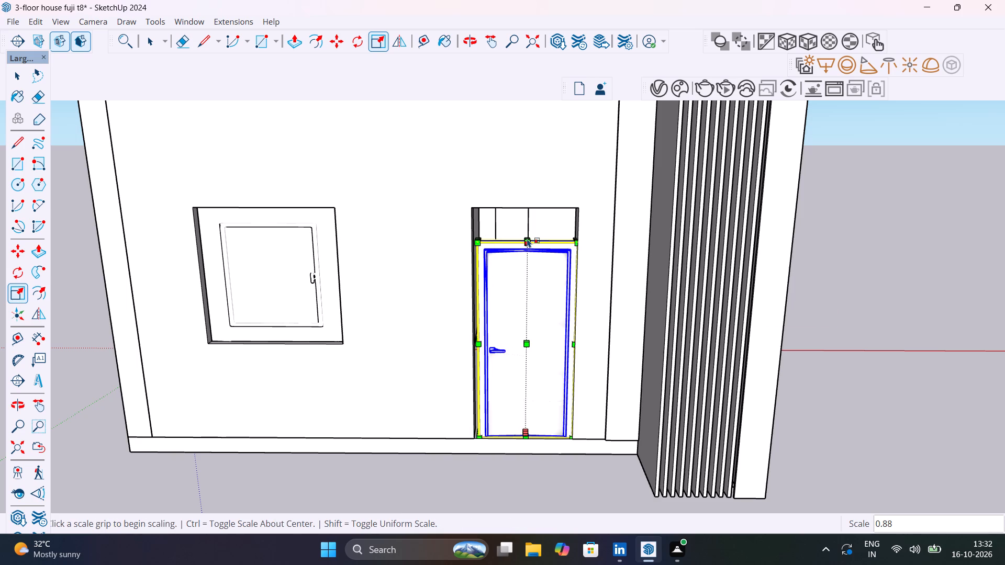
Stretch the door's height by a blue-axis scale of about 1.17 up to the top edge of the entrance opening.
{"action": "scroll", "coordinate": [527, 238], "scroll_direction": "up", "scroll_amount": 8}
{"action": "scroll", "coordinate": [528, 239], "scroll_direction": "down", "scroll_amount": 4}
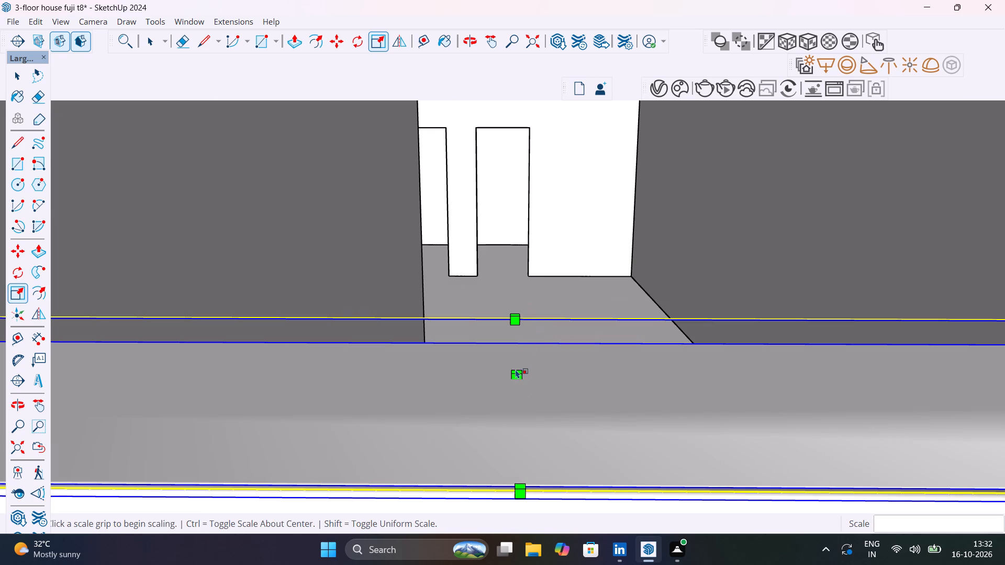
{"action": "left_click", "coordinate": [518, 379]}
{"action": "scroll", "coordinate": [519, 341], "scroll_direction": "down", "scroll_amount": 17}
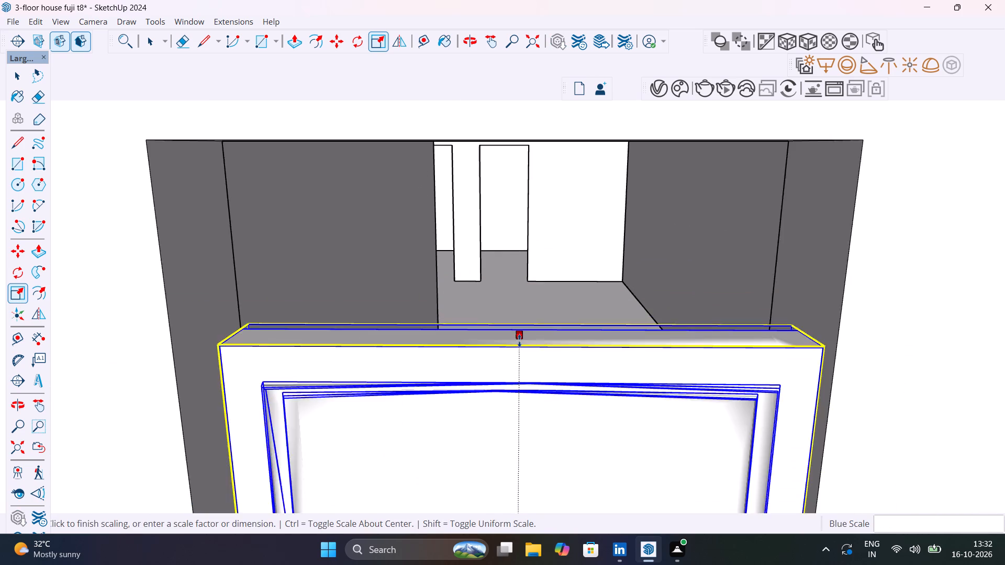
{"action": "scroll", "coordinate": [519, 341], "scroll_direction": "down", "scroll_amount": 8}
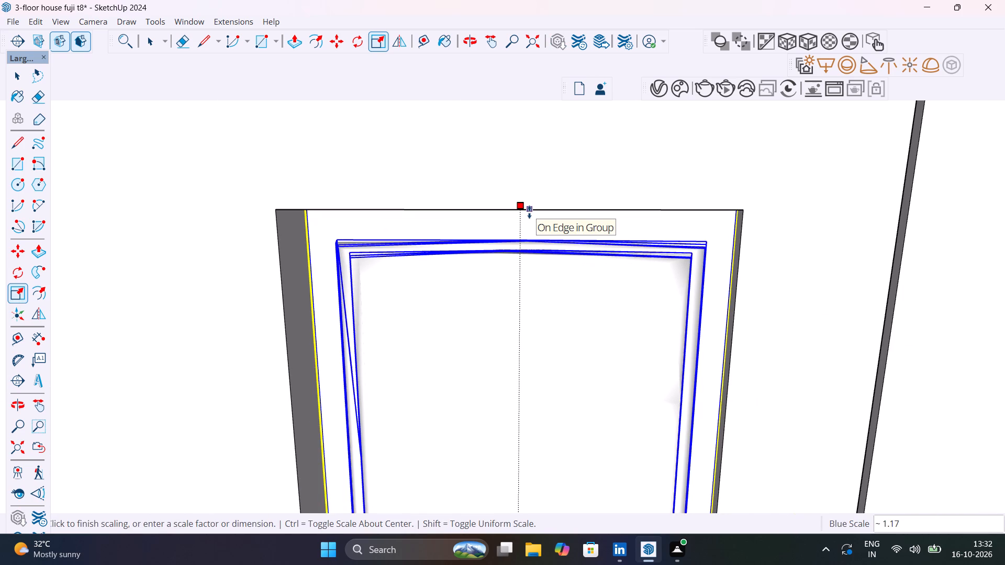
{"action": "left_click", "coordinate": [529, 212]}
Widen the door by a red-axis scale of about 1.08 to meet the handle-side edge of the opening, and deselect it.
{"action": "scroll", "coordinate": [519, 259], "scroll_direction": "down", "scroll_amount": 13}
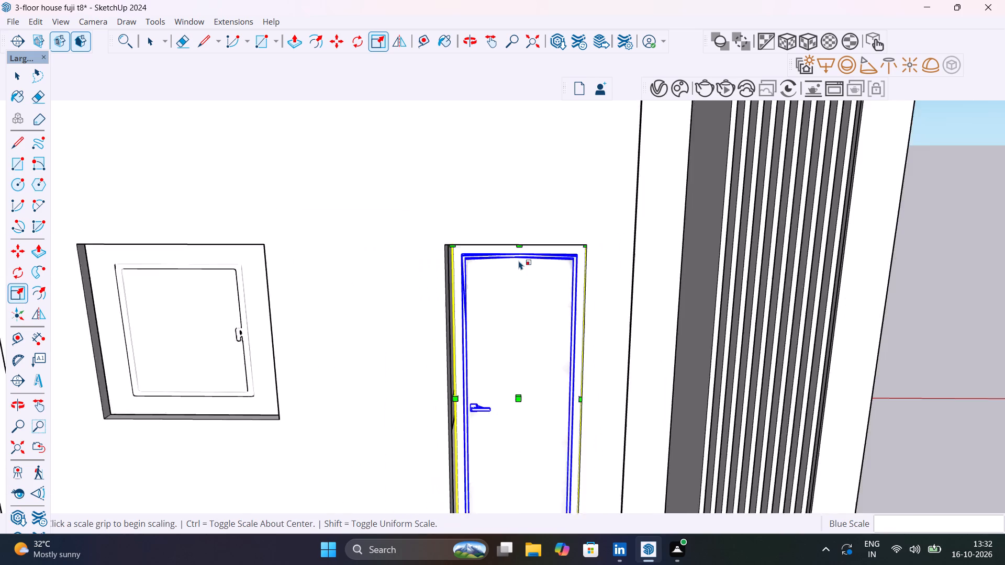
{"action": "scroll", "coordinate": [462, 380], "scroll_direction": "up", "scroll_amount": 12}
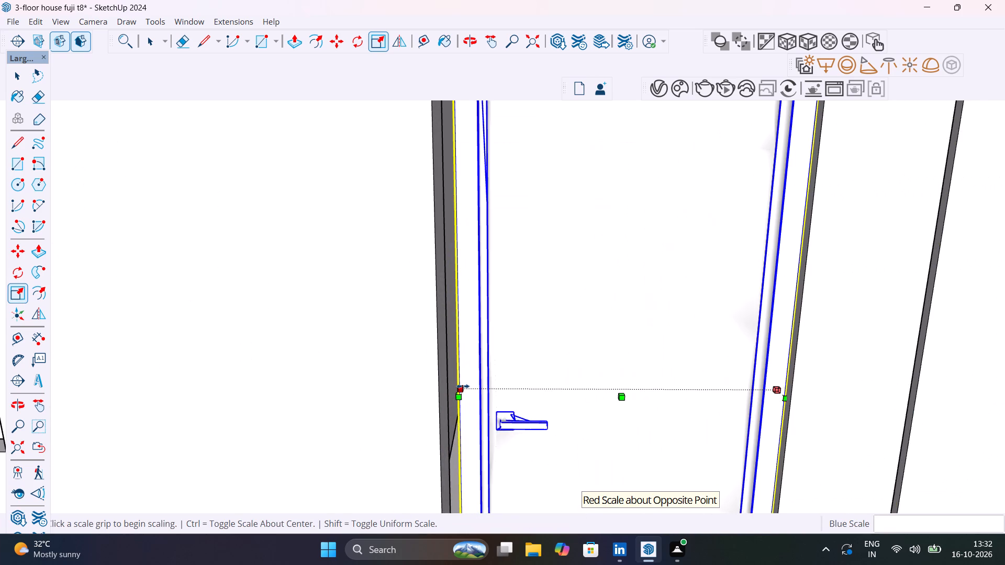
{"action": "scroll", "coordinate": [463, 386], "scroll_direction": "up", "scroll_amount": 7}
{"action": "left_click", "coordinate": [459, 392]}
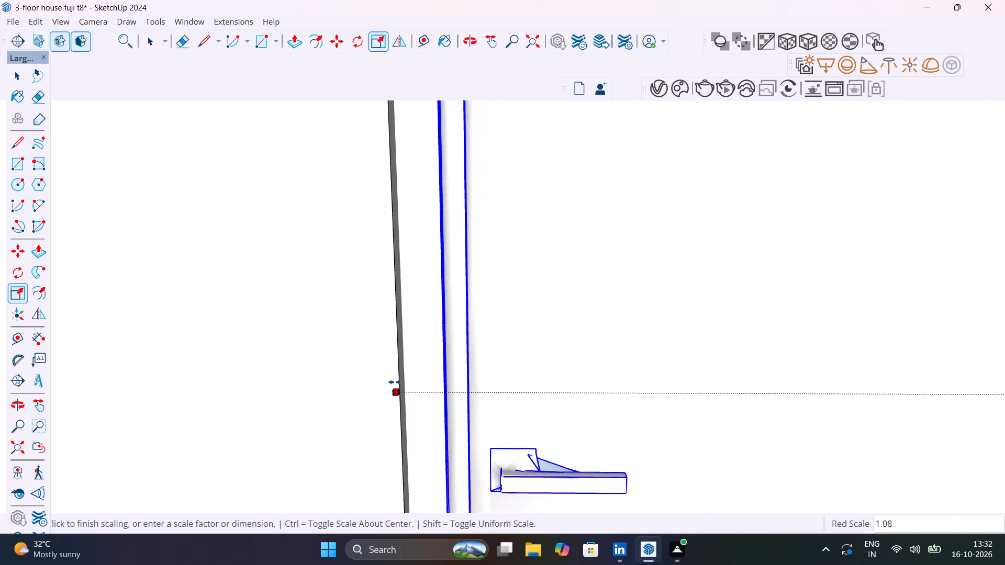
{"action": "left_click", "coordinate": [398, 384]}
{"action": "scroll", "coordinate": [433, 394], "scroll_direction": "down", "scroll_amount": 9}
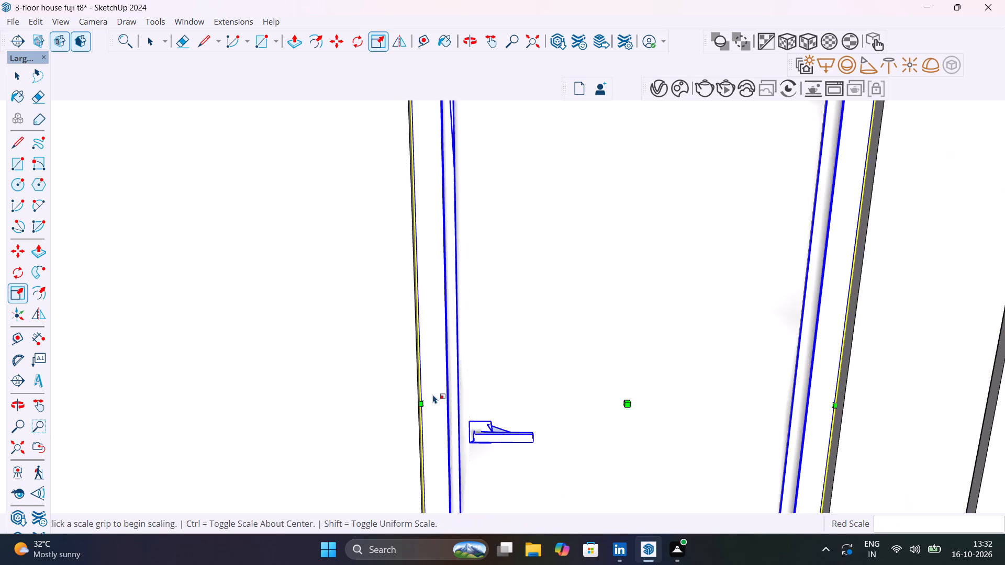
{"action": "scroll", "coordinate": [433, 394], "scroll_direction": "down", "scroll_amount": 13}
{"action": "key", "text": "space"}
{"action": "left_click", "coordinate": [842, 330]}
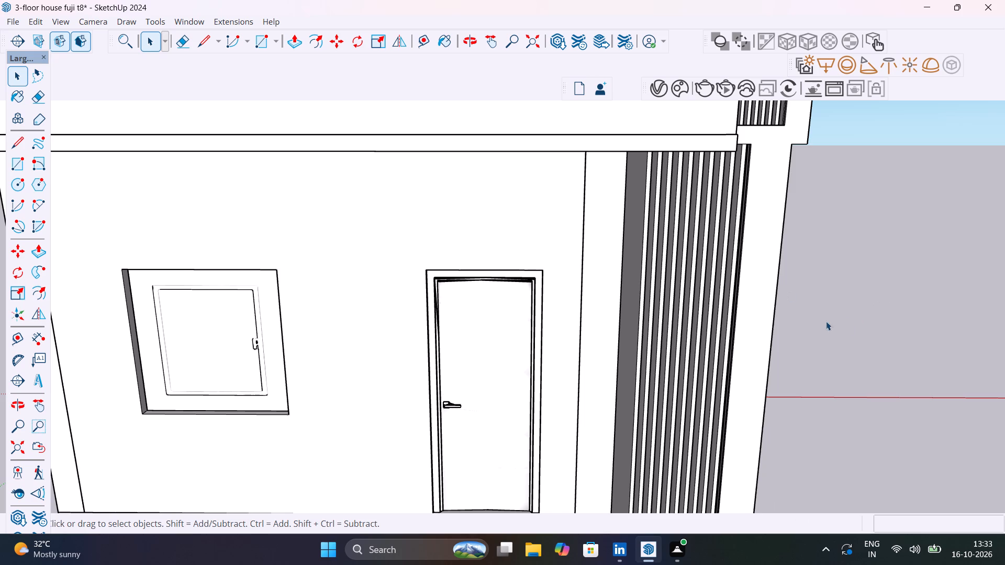
Examine the fitted entrance door together with the full three-floor front facade.
{"action": "scroll", "coordinate": [545, 282], "scroll_direction": "down", "scroll_amount": 10}
{"action": "middle_click_drag", "start_coordinate": [559, 316], "coordinate": [572, 331]}
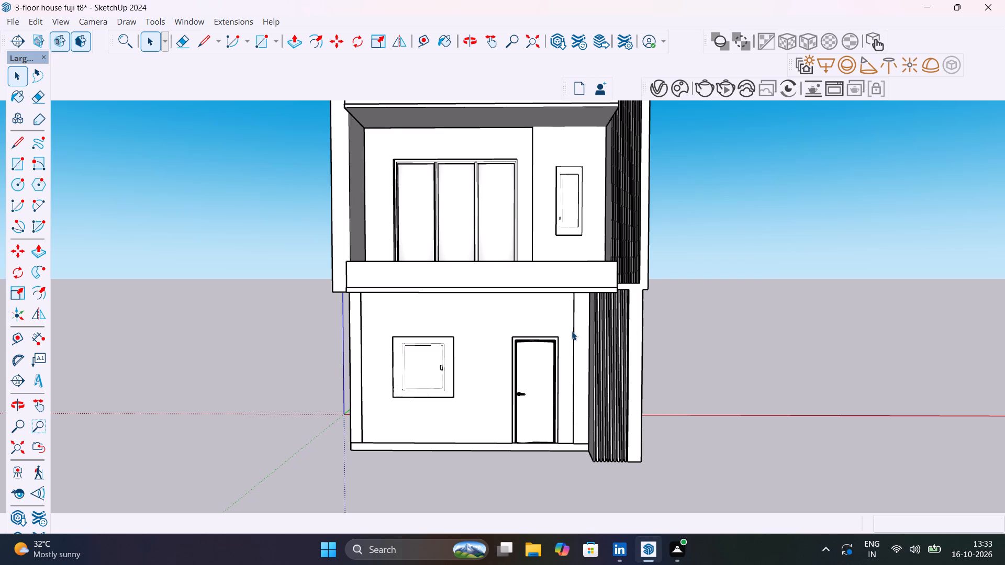
{"action": "middle_click_drag", "start_coordinate": [572, 331], "coordinate": [571, 413]}
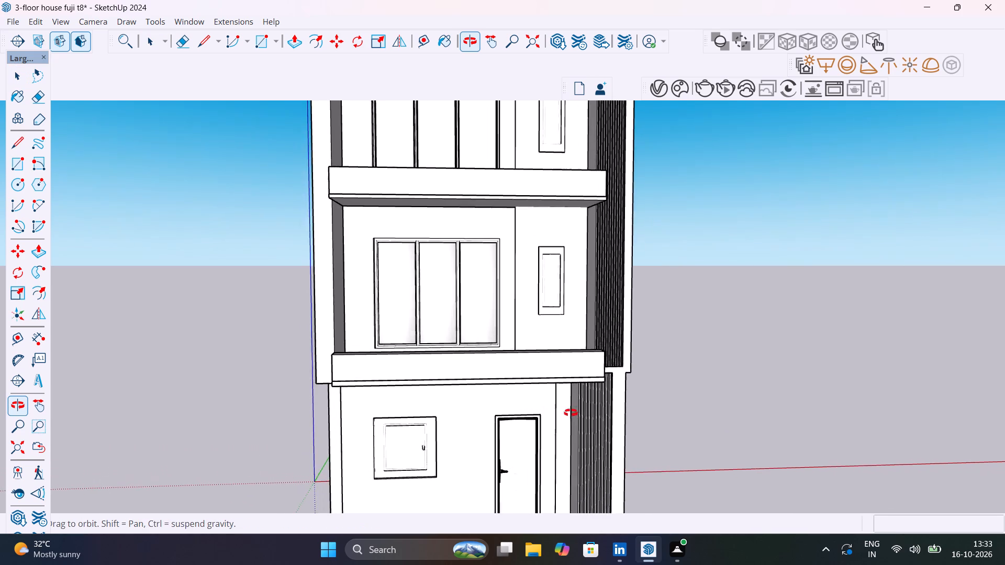
{"action": "middle_click_drag", "start_coordinate": [571, 413], "coordinate": [476, 387]}
{"action": "scroll", "coordinate": [476, 388], "scroll_direction": "down", "scroll_amount": 4}
{"action": "middle_click_drag", "start_coordinate": [492, 387], "coordinate": [527, 433], "text": "shift"}
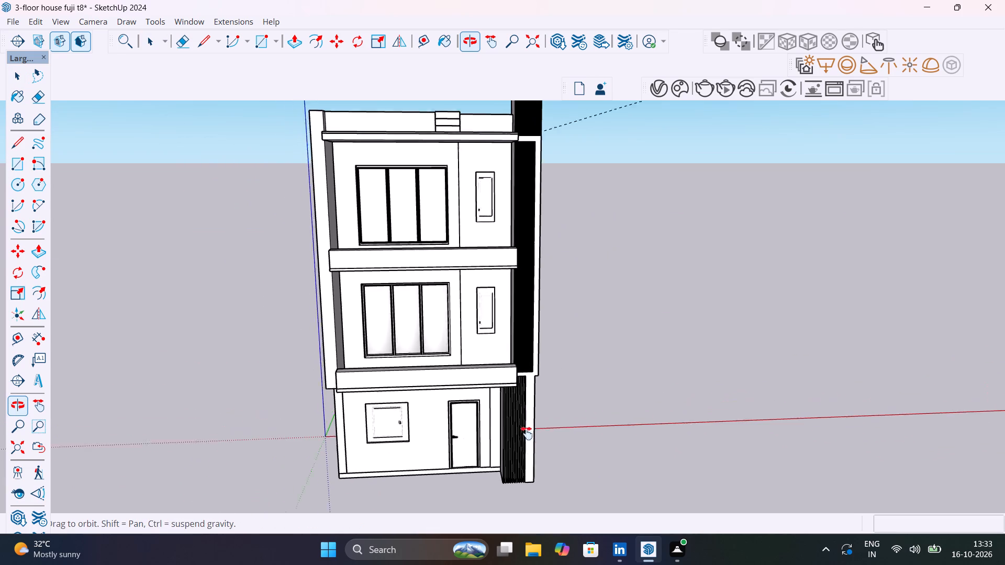
{"action": "middle_click_drag", "start_coordinate": [527, 433], "coordinate": [523, 435], "text": "shift"}
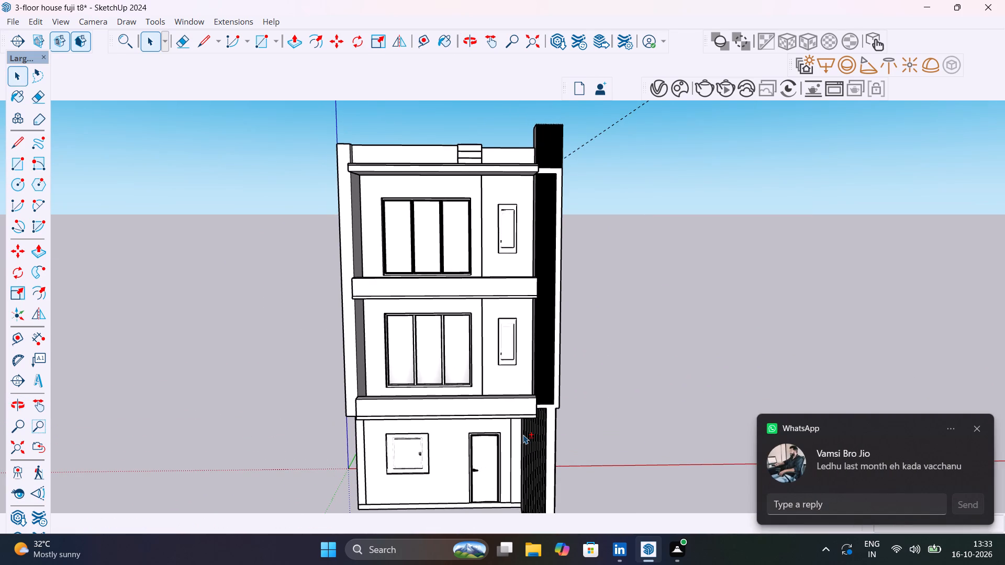
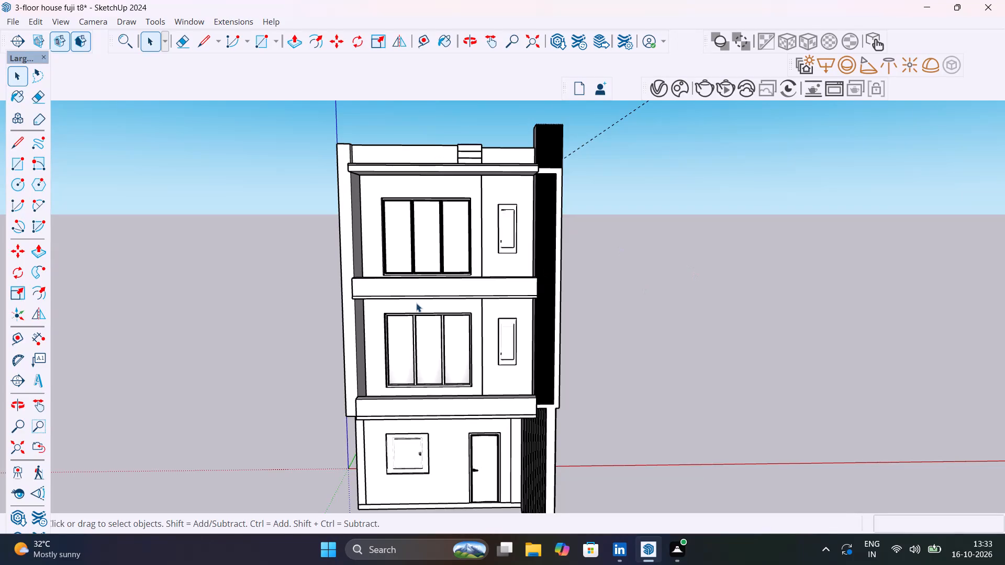
Inspect the three-floor house's facade and side wall from several angles, including the balconies, windows and entrance door.
{"action": "scroll", "coordinate": [422, 313], "scroll_direction": "up", "scroll_amount": 3}
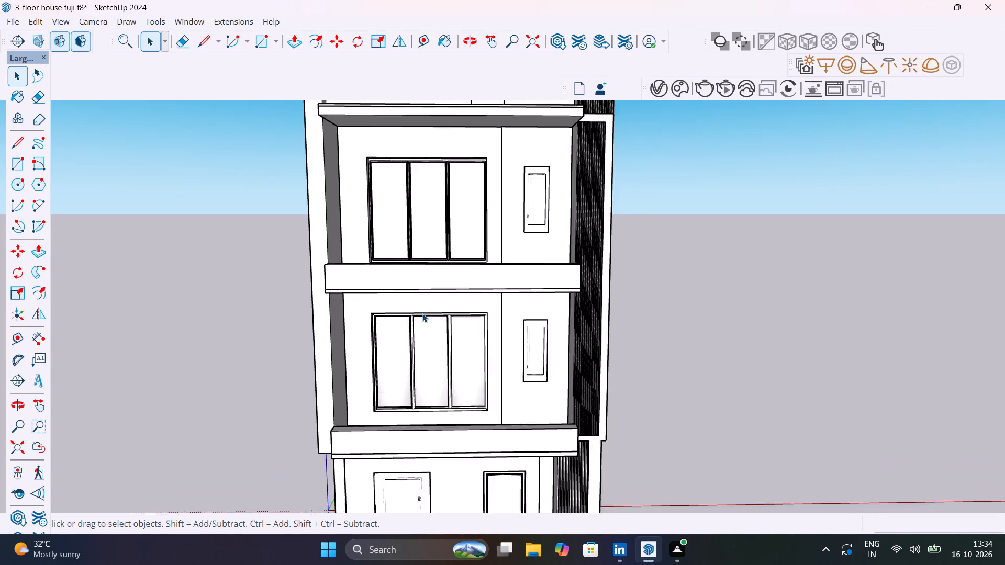
{"action": "scroll", "coordinate": [422, 313], "scroll_direction": "up", "scroll_amount": 1}
{"action": "middle_click_drag", "start_coordinate": [422, 313], "coordinate": [647, 282], "text": "shift"}
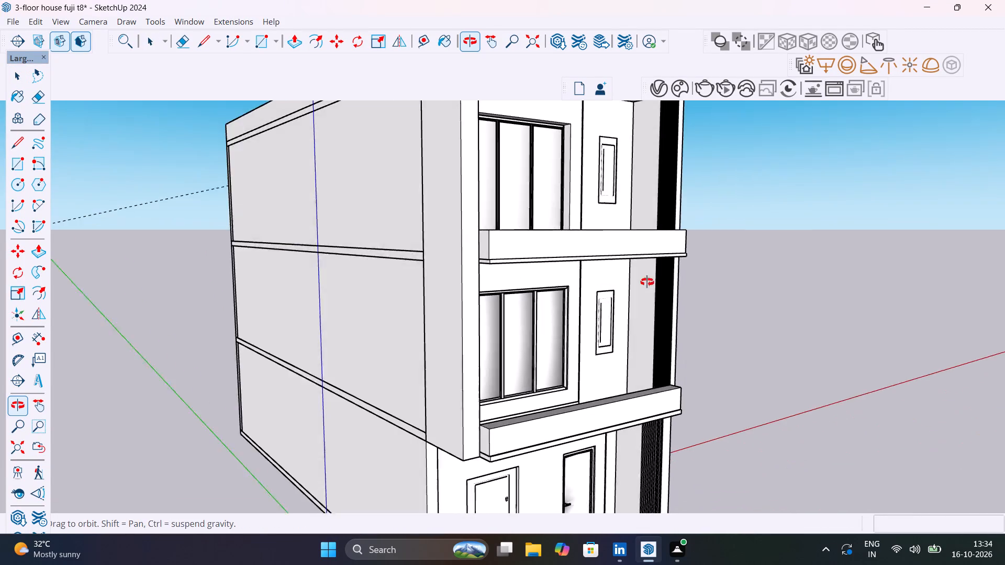
{"action": "middle_click_drag", "start_coordinate": [647, 282], "coordinate": [654, 280], "text": "shift"}
{"action": "scroll", "coordinate": [579, 306], "scroll_direction": "down", "scroll_amount": 7}
{"action": "middle_click_drag", "start_coordinate": [580, 306], "coordinate": [402, 319]}
{"action": "scroll", "coordinate": [516, 363], "scroll_direction": "up", "scroll_amount": 9}
{"action": "middle_click_drag", "start_coordinate": [546, 369], "coordinate": [637, 445]}
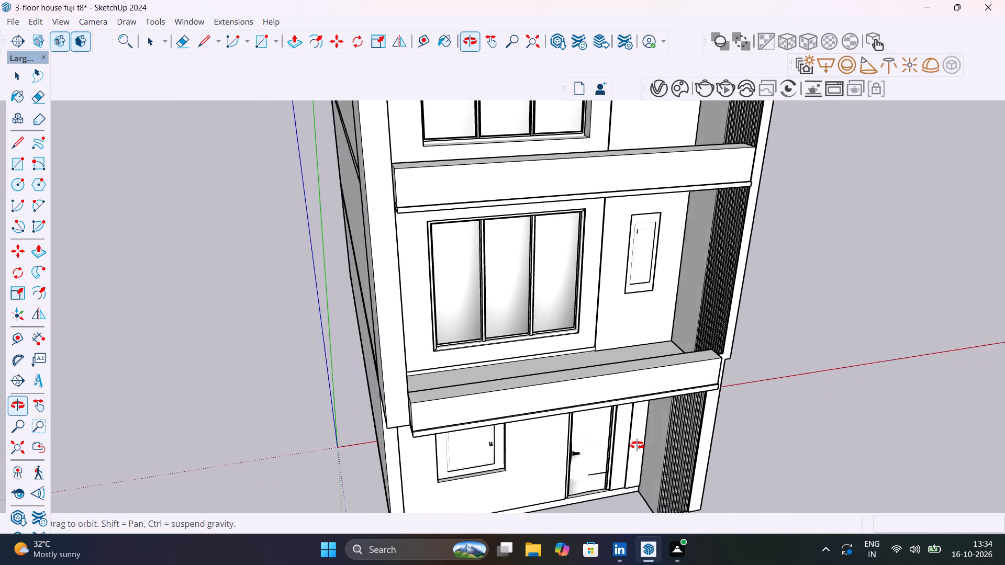
{"action": "middle_click_drag", "start_coordinate": [637, 445], "coordinate": [475, 396]}
{"action": "scroll", "coordinate": [449, 377], "scroll_direction": "down", "scroll_amount": 4}
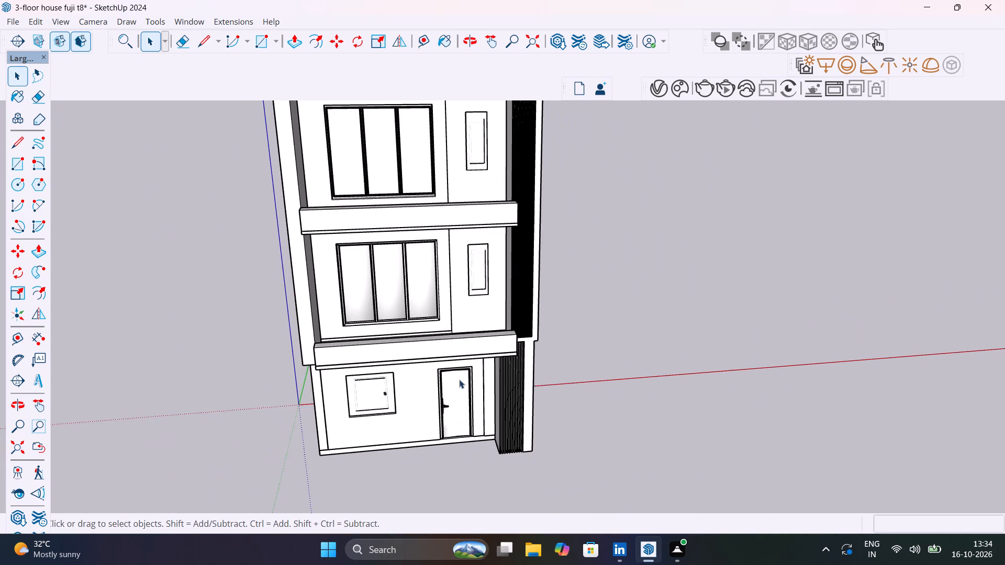
{"action": "middle_click_drag", "start_coordinate": [459, 379], "coordinate": [453, 371]}
{"action": "scroll", "coordinate": [466, 370], "scroll_direction": "down", "scroll_amount": 1}
{"action": "middle_click_drag", "start_coordinate": [483, 378], "coordinate": [479, 367]}
{"action": "scroll", "coordinate": [483, 378], "scroll_direction": "down", "scroll_amount": 1, "text": "shift"}
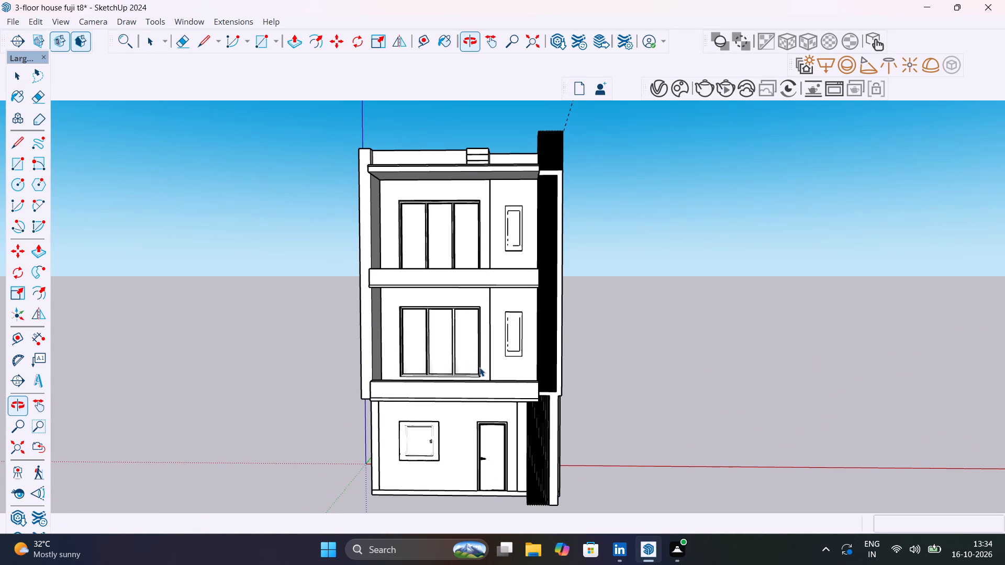
Render the straight-on front view with V-Ray and review the whole facade in a maximized frame buffer.
{"action": "left_click", "coordinate": [701, 92]}
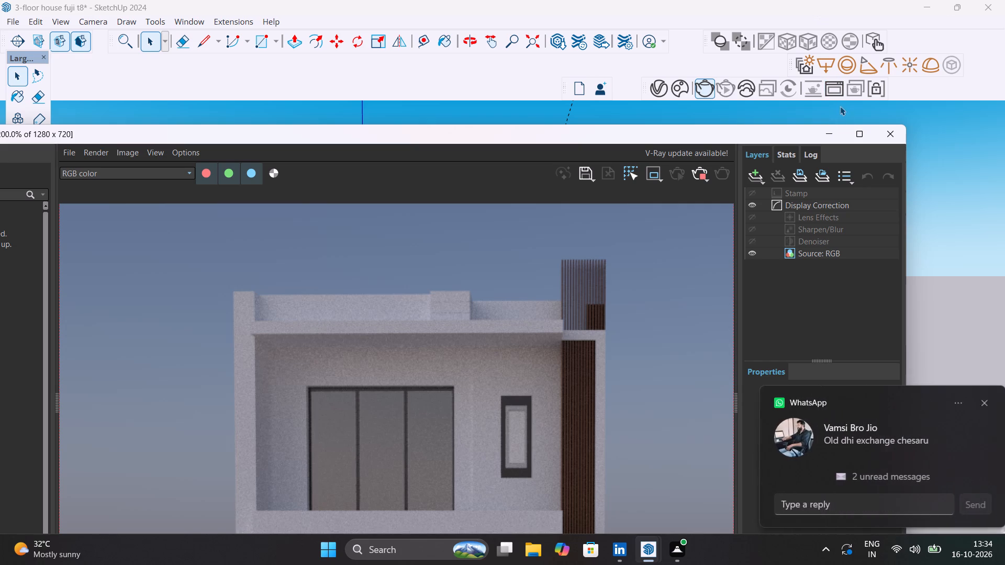
{"action": "left_click", "coordinate": [858, 133]}
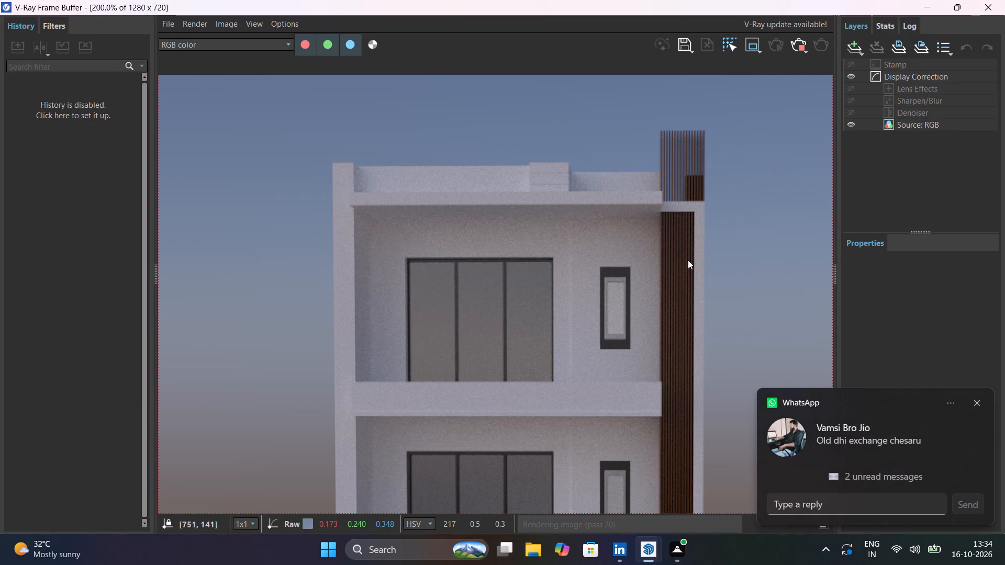
{"action": "scroll", "coordinate": [682, 282], "scroll_direction": "down", "scroll_amount": 1}
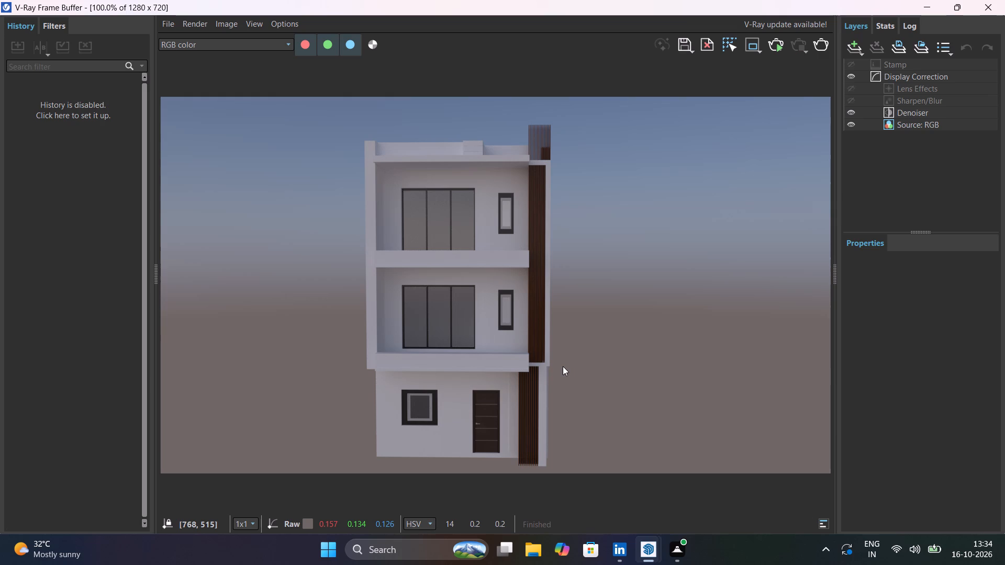
Start an interactive V-Ray render of the front view and return to the model by closing the frame buffer.
{"action": "left_click", "coordinate": [773, 47]}
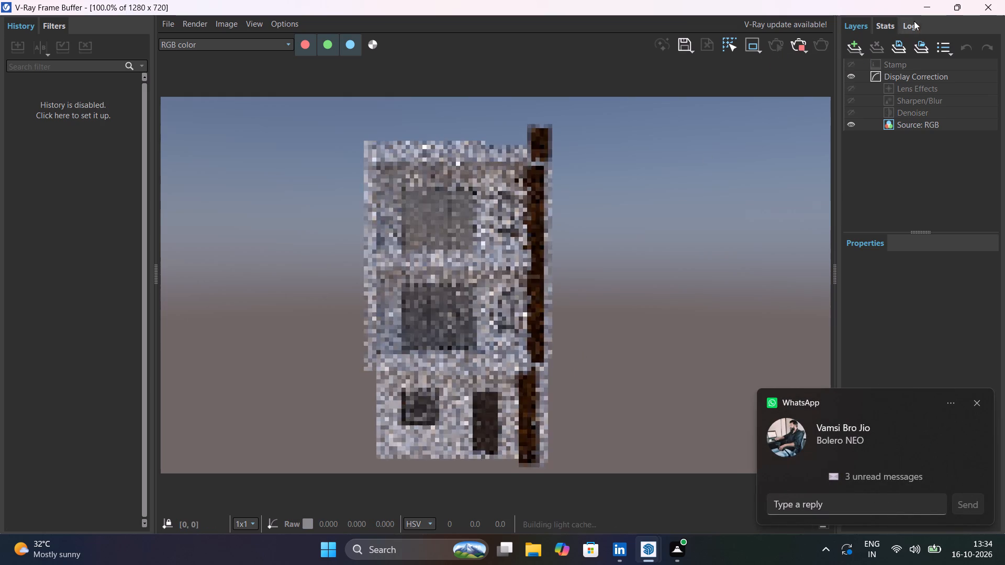
{"action": "left_click", "coordinate": [975, 7]}
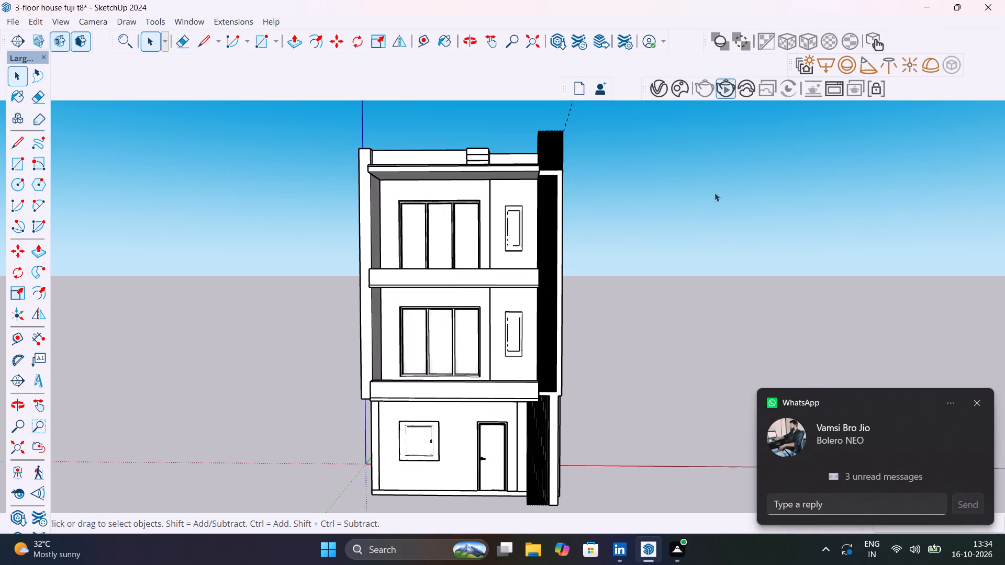
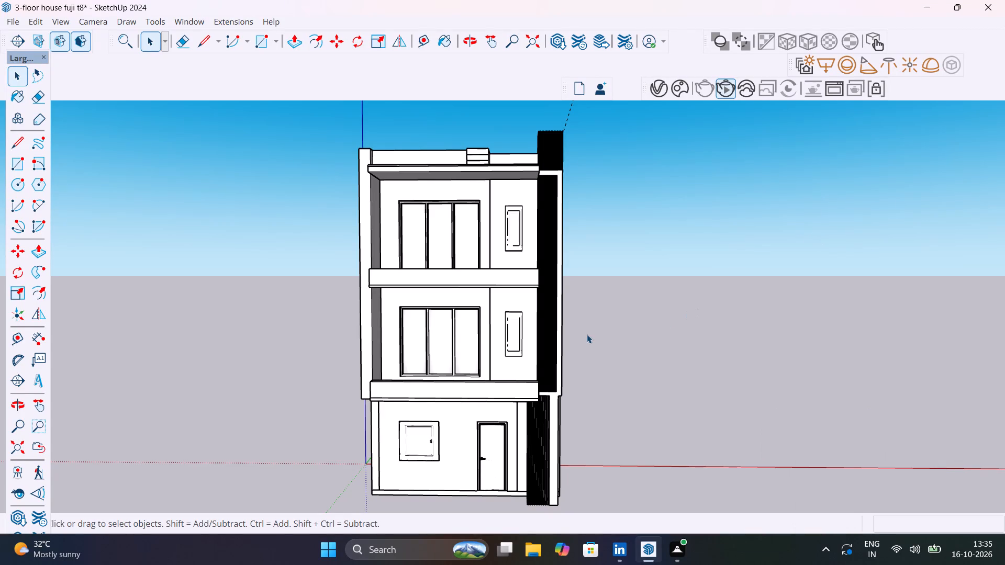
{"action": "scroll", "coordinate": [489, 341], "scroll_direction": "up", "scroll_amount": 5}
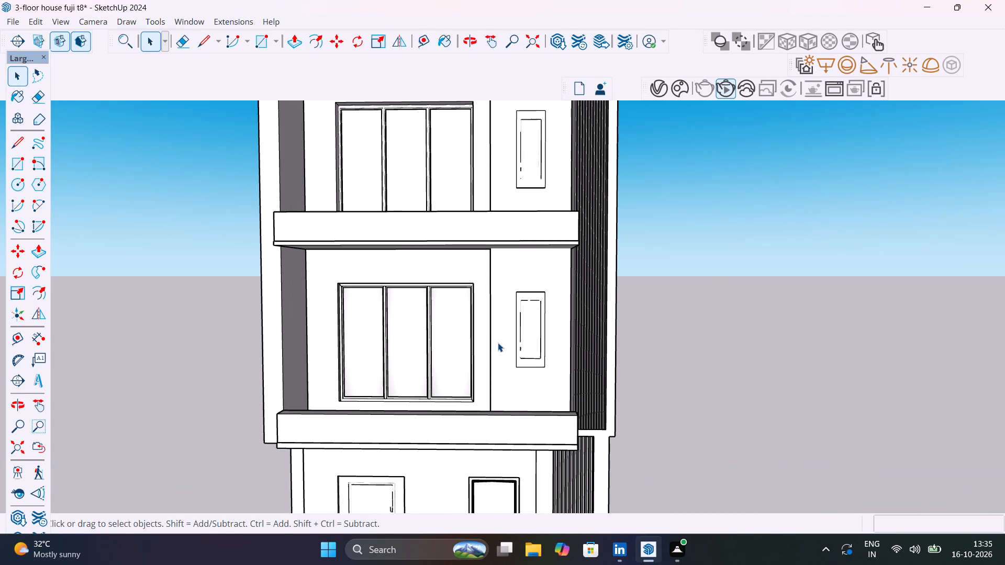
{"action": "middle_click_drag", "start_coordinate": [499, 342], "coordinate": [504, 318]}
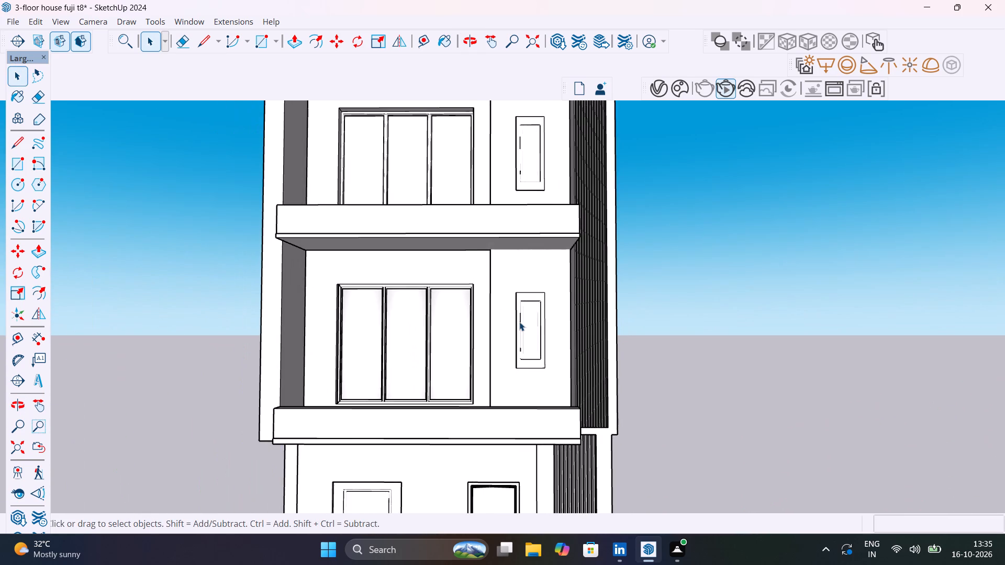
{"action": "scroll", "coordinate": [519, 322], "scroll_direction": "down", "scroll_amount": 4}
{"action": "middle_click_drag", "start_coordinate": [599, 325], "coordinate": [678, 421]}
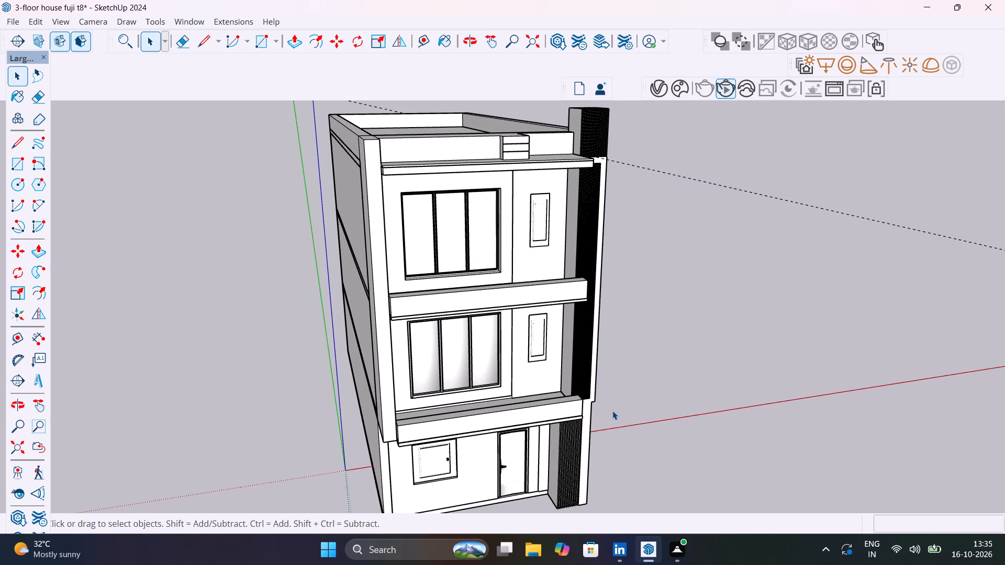
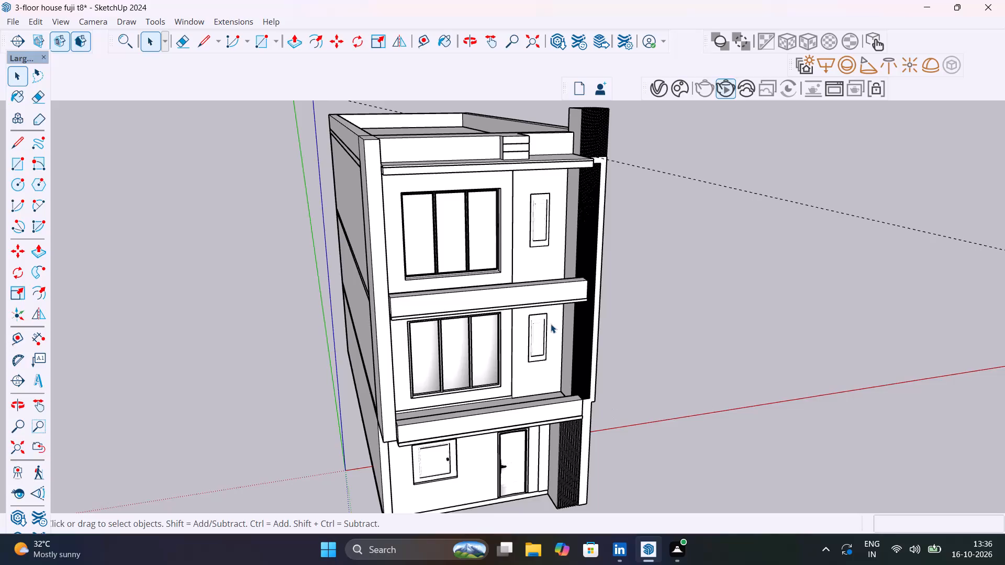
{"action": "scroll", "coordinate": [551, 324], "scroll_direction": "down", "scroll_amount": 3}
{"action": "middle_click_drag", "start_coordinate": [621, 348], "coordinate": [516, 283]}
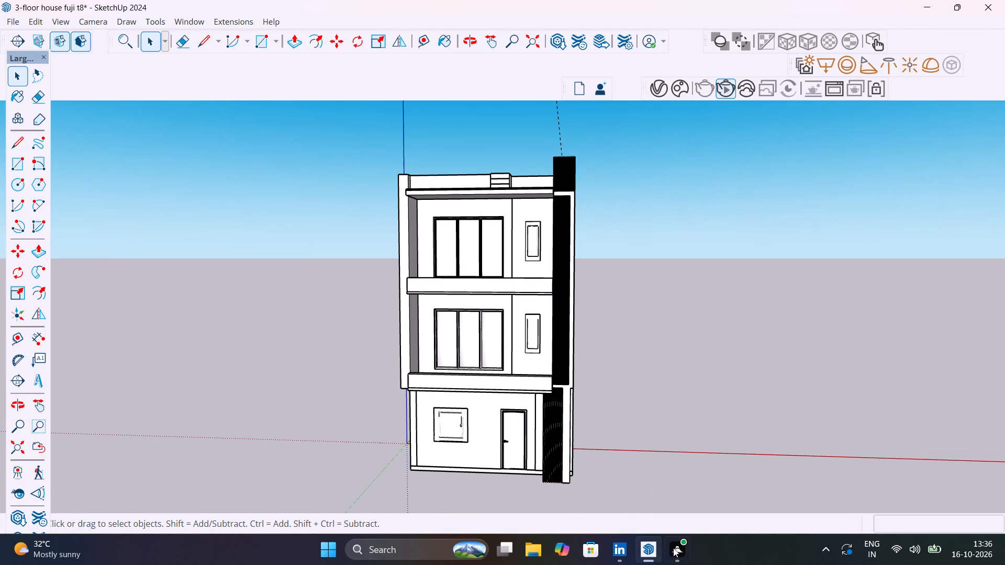
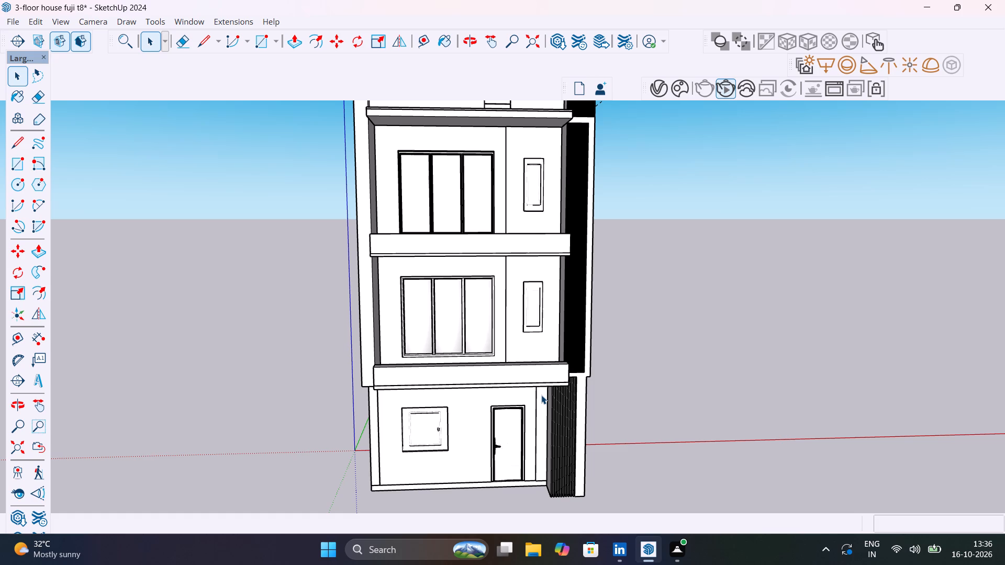
Examine the house's front facade from several angles, checking the ground-floor window and door, the balconies and the upper-floor windows.
{"action": "scroll", "coordinate": [522, 451], "scroll_direction": "up", "scroll_amount": 4}
{"action": "middle_click_drag", "start_coordinate": [528, 468], "coordinate": [584, 416]}
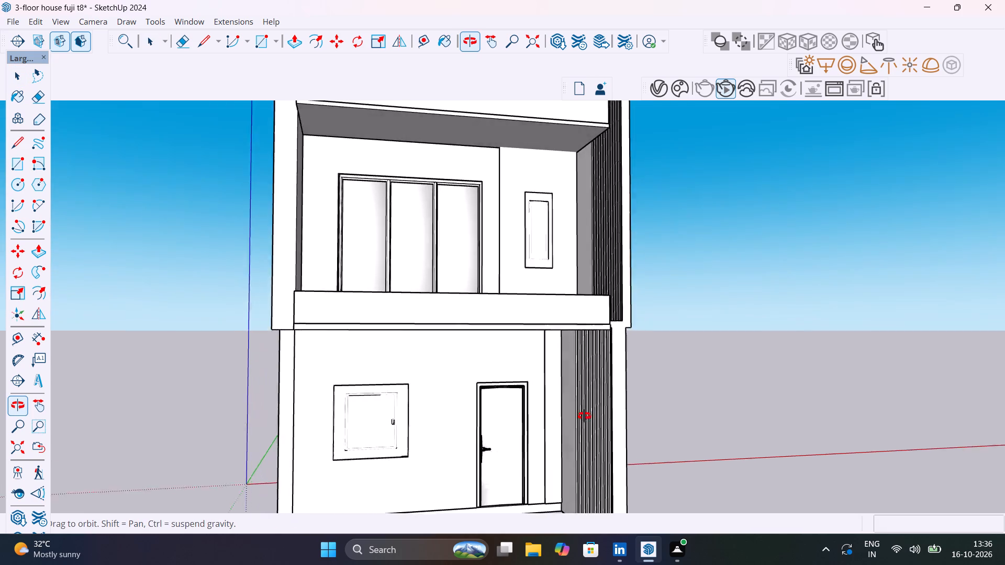
{"action": "middle_click_drag", "start_coordinate": [584, 416], "coordinate": [519, 452]}
{"action": "scroll", "coordinate": [509, 425], "scroll_direction": "down", "scroll_amount": 2}
{"action": "middle_click_drag", "start_coordinate": [509, 424], "coordinate": [527, 400]}
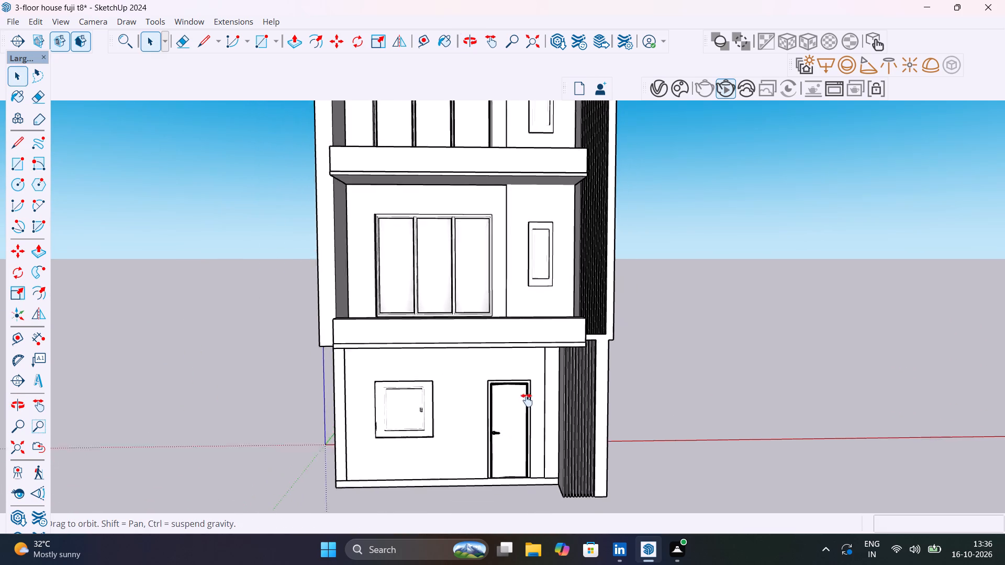
{"action": "middle_click_drag", "start_coordinate": [527, 400], "coordinate": [709, 282]}
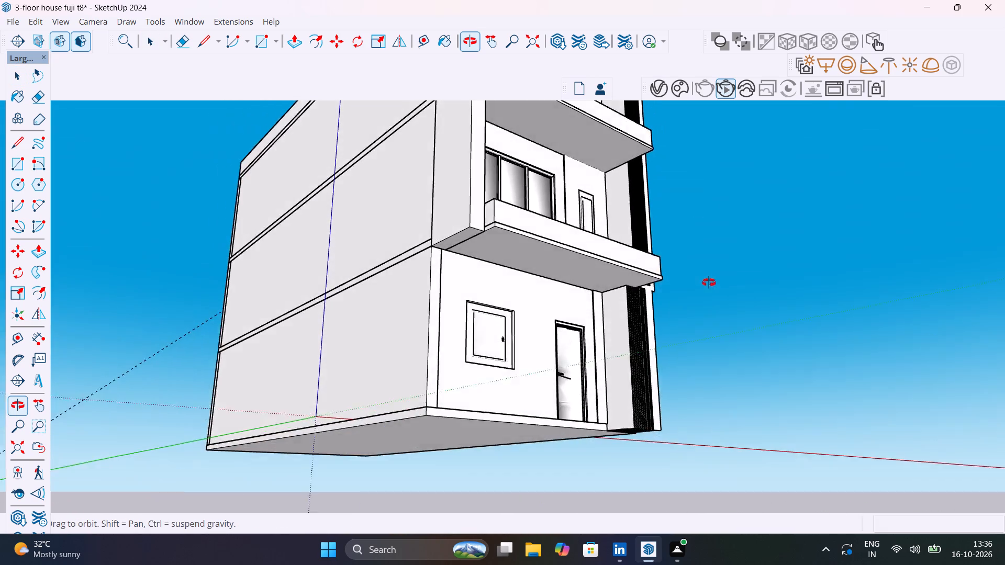
{"action": "middle_click_drag", "start_coordinate": [709, 282], "coordinate": [565, 403]}
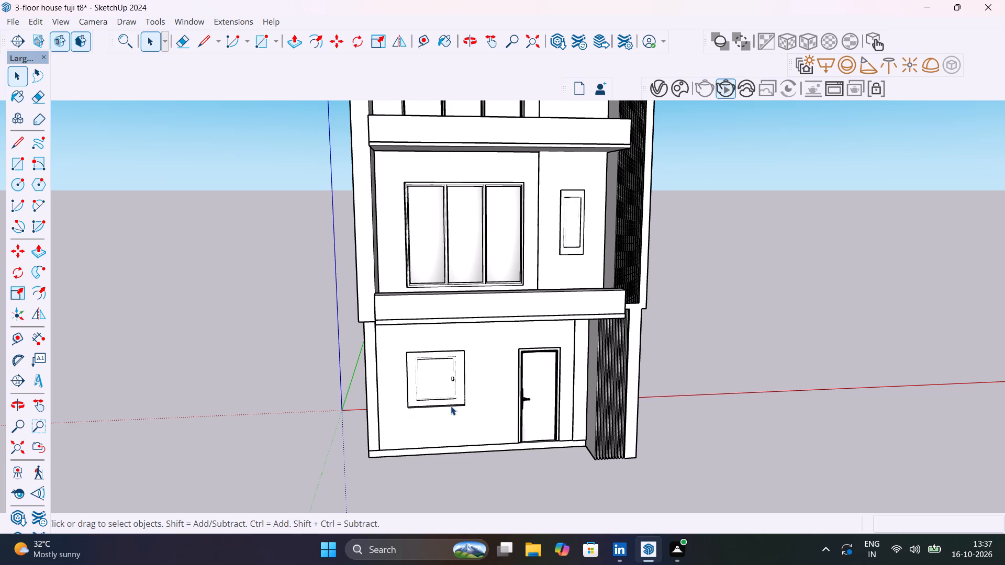
{"action": "scroll", "coordinate": [444, 390], "scroll_direction": "down", "scroll_amount": 3}
{"action": "middle_click_drag", "start_coordinate": [450, 405], "coordinate": [451, 405]}
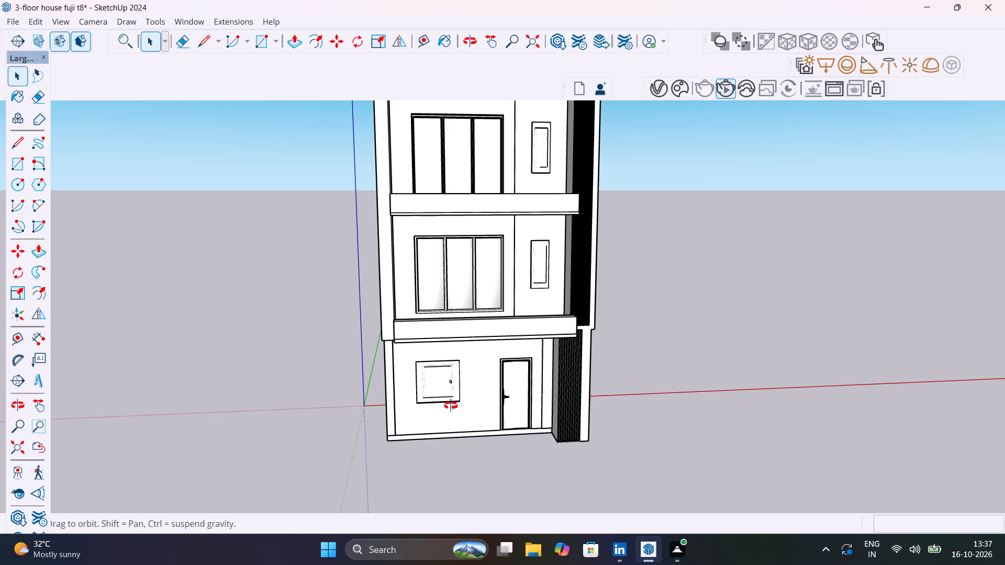
{"action": "middle_click_drag", "start_coordinate": [451, 405], "coordinate": [500, 398]}
{"action": "scroll", "coordinate": [500, 398], "scroll_direction": "up", "scroll_amount": 3}
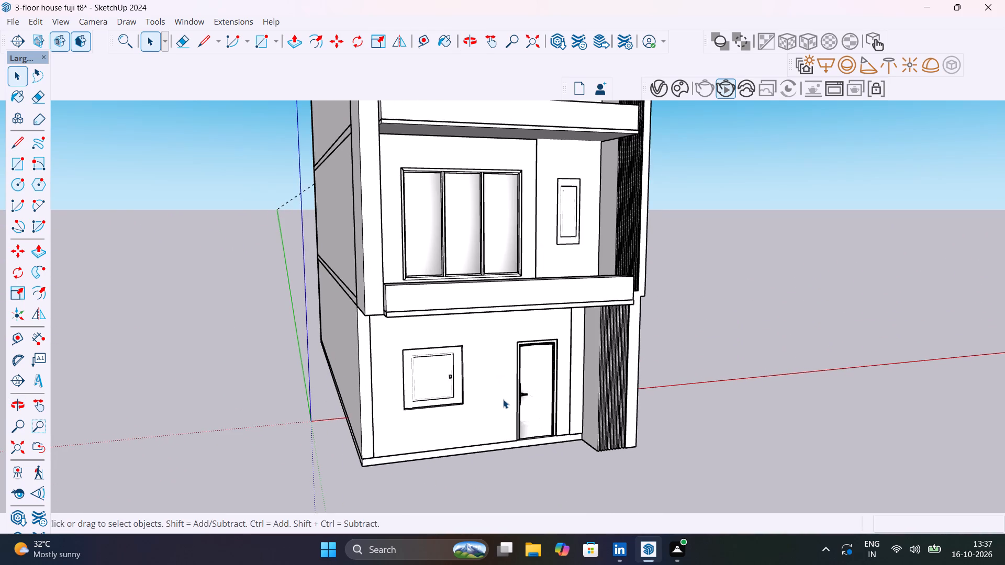
{"action": "middle_click_drag", "start_coordinate": [478, 387], "coordinate": [375, 388]}
{"action": "scroll", "coordinate": [375, 388], "scroll_direction": "up", "scroll_amount": 1}
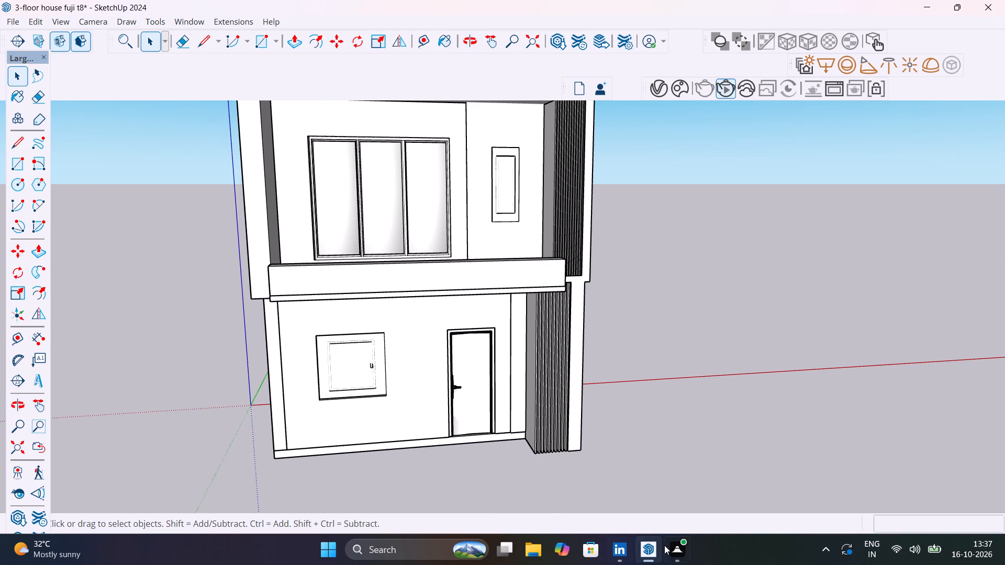
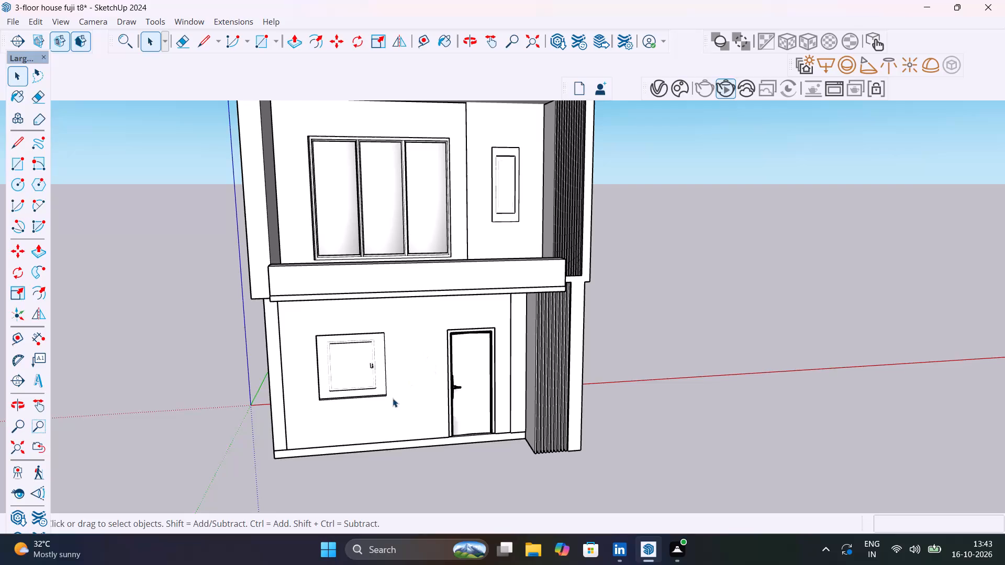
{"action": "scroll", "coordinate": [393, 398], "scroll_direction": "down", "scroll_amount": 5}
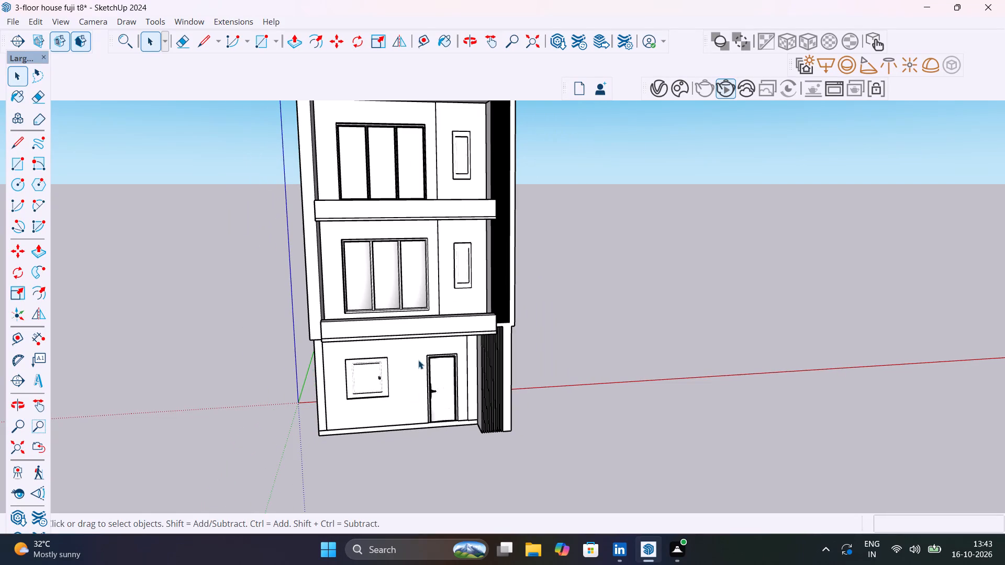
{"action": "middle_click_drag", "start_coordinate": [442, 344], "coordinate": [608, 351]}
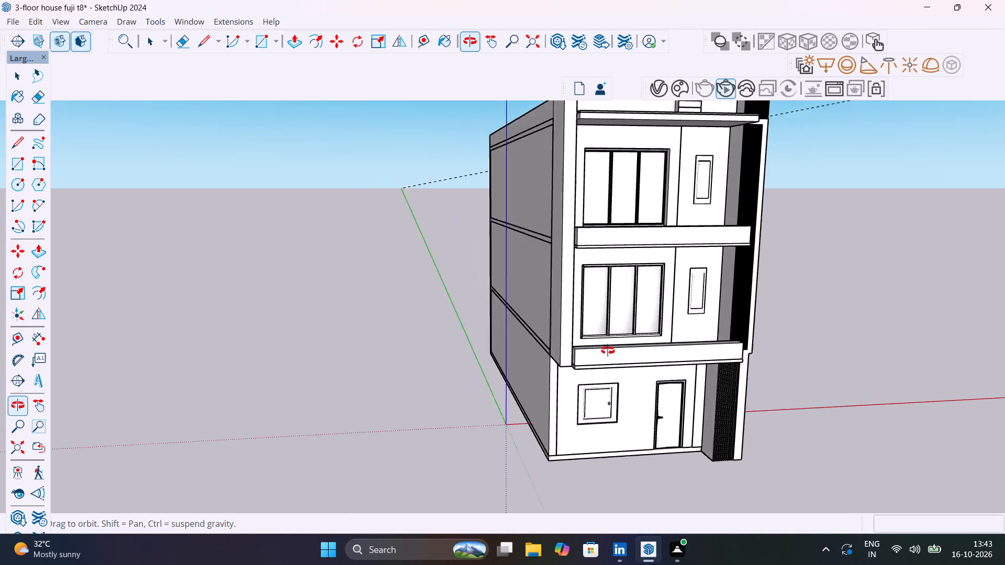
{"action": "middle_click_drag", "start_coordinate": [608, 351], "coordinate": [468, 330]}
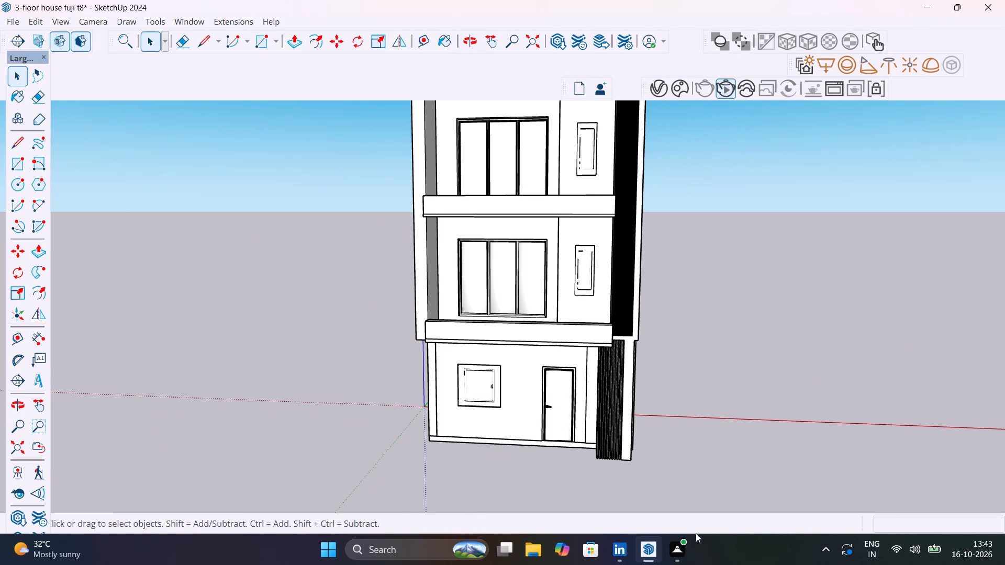
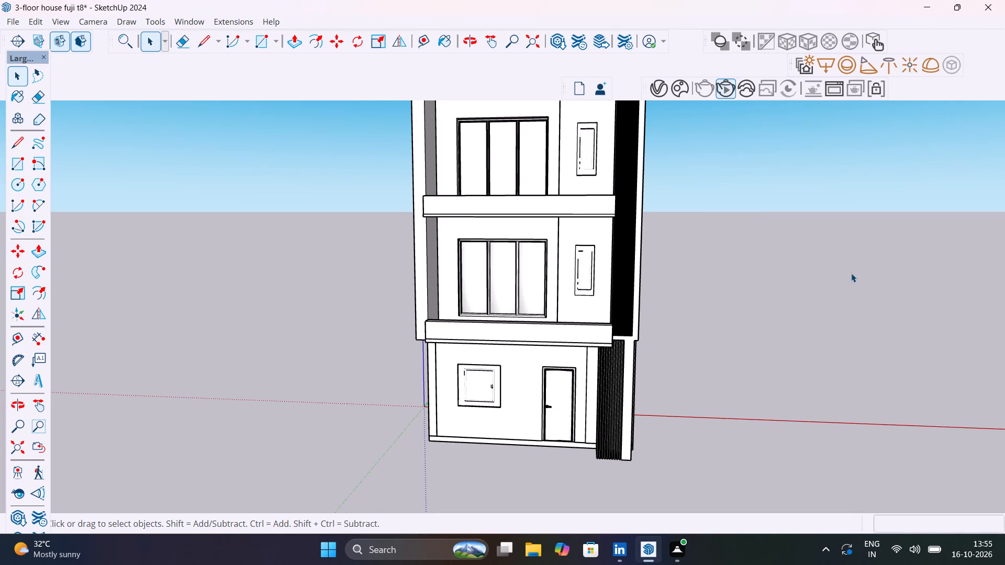
Copy the upper balcony parapet's top inner edge about 5 1/2" across to the middle of its top face.
{"action": "middle_click_drag", "start_coordinate": [487, 332], "coordinate": [545, 409], "text": "shift"}
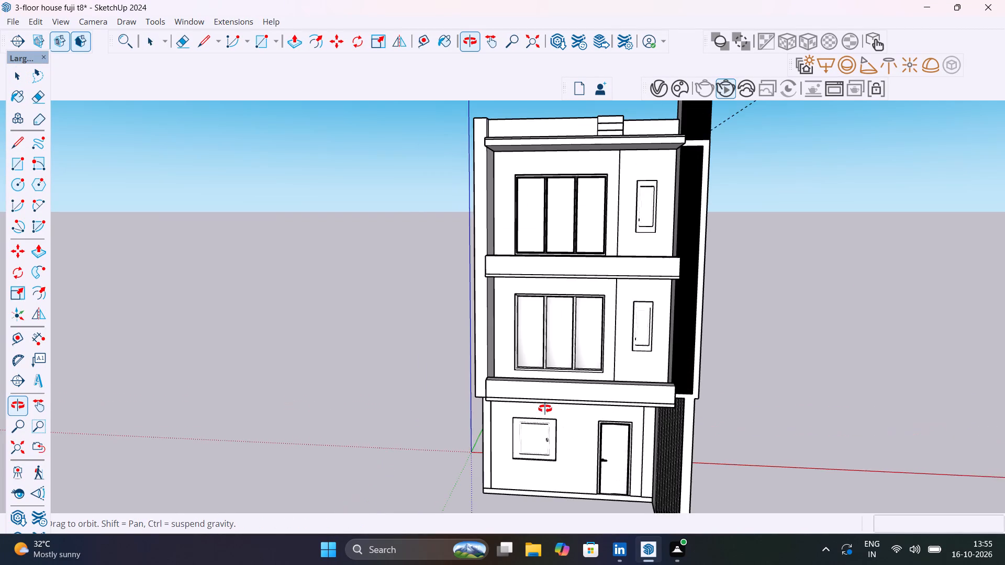
{"action": "middle_click_drag", "start_coordinate": [545, 409], "coordinate": [425, 420], "text": "shift"}
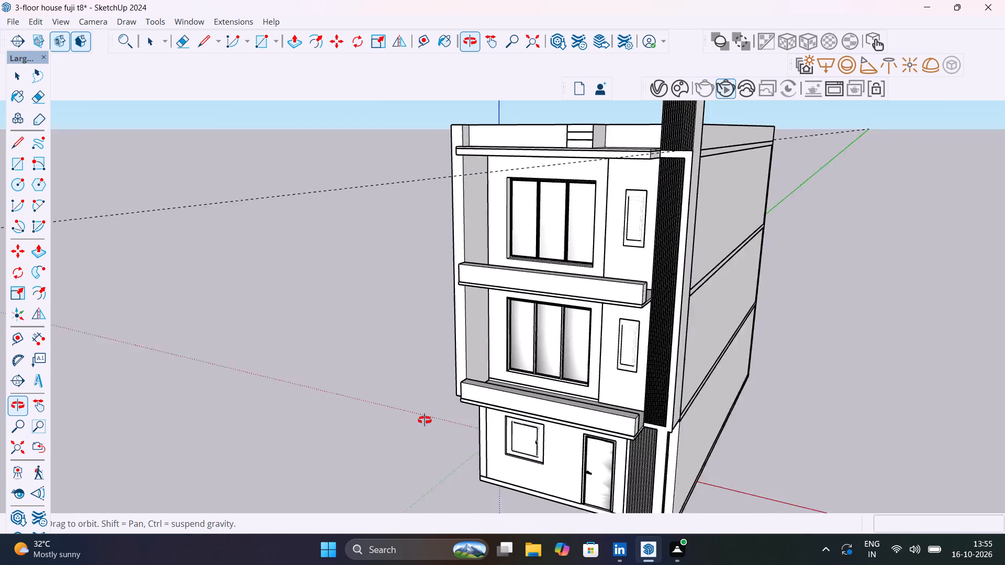
{"action": "middle_click_drag", "start_coordinate": [425, 420], "coordinate": [363, 476], "text": "shift"}
{"action": "scroll", "coordinate": [446, 275], "scroll_direction": "up", "scroll_amount": 6}
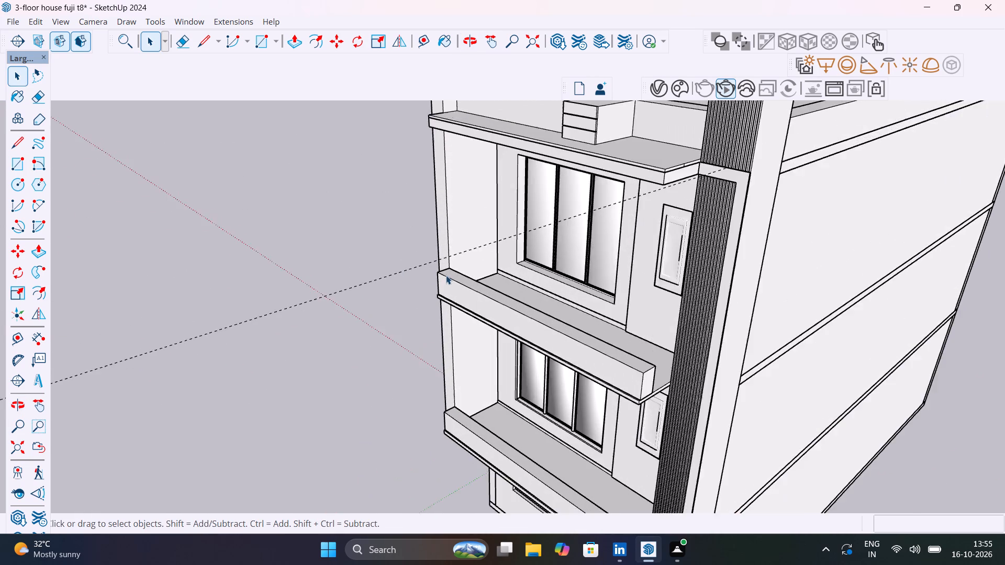
{"action": "scroll", "coordinate": [446, 275], "scroll_direction": "up", "scroll_amount": 20}
{"action": "middle_click_drag", "start_coordinate": [470, 295], "coordinate": [476, 310]}
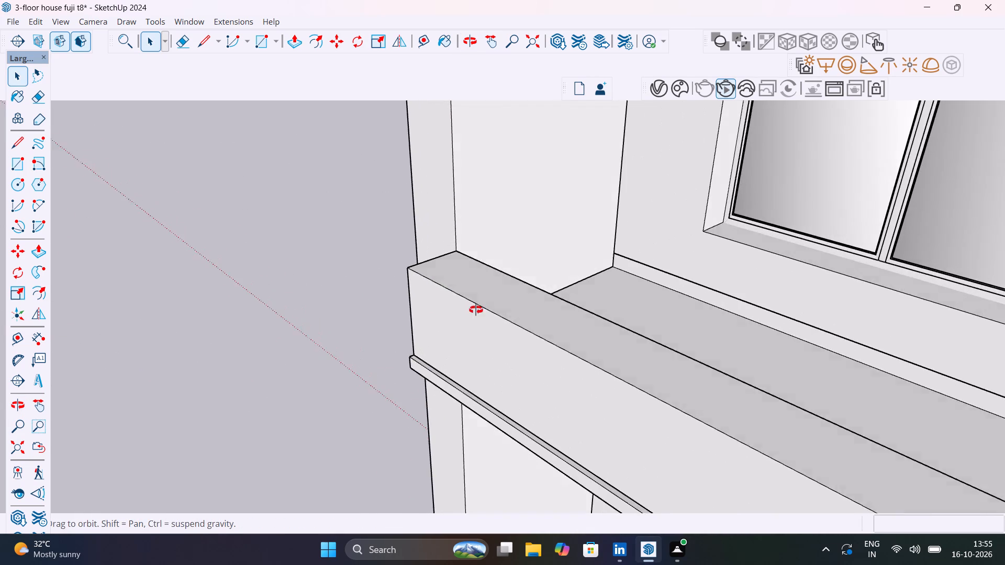
{"action": "middle_click_drag", "start_coordinate": [476, 310], "coordinate": [492, 368]}
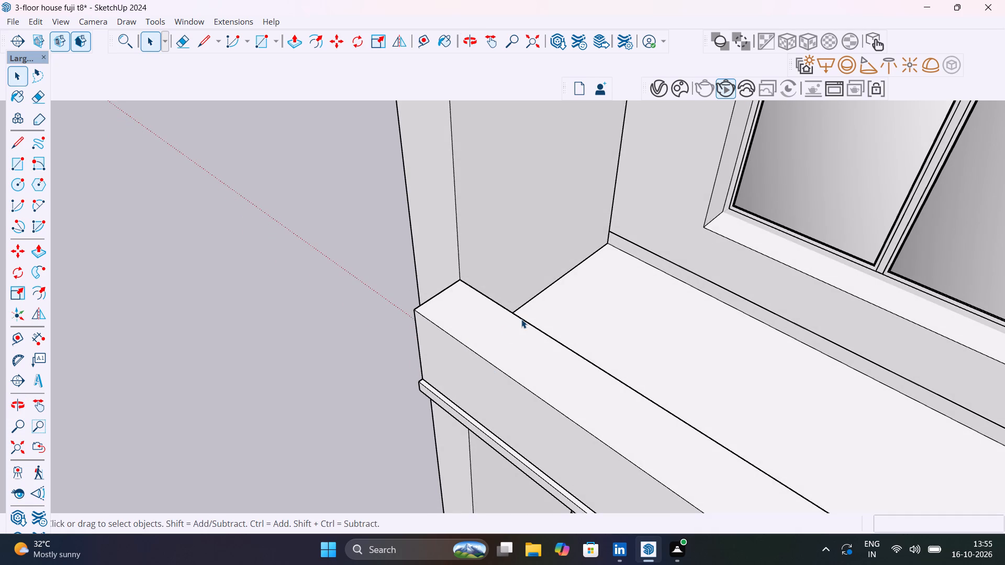
{"action": "left_click", "coordinate": [521, 319]}
{"action": "left_click", "coordinate": [521, 319]}
{"action": "left_click", "coordinate": [521, 319]}
{"action": "triple_click", "coordinate": [521, 319]}
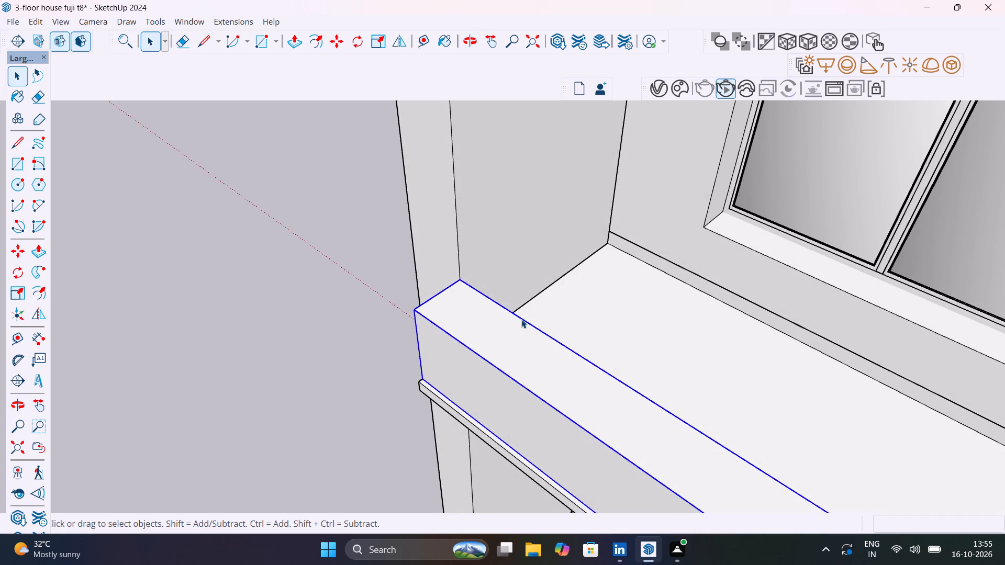
{"action": "left_click", "coordinate": [521, 319]}
{"action": "left_click", "coordinate": [521, 319]}
{"action": "left_click", "coordinate": [521, 319]}
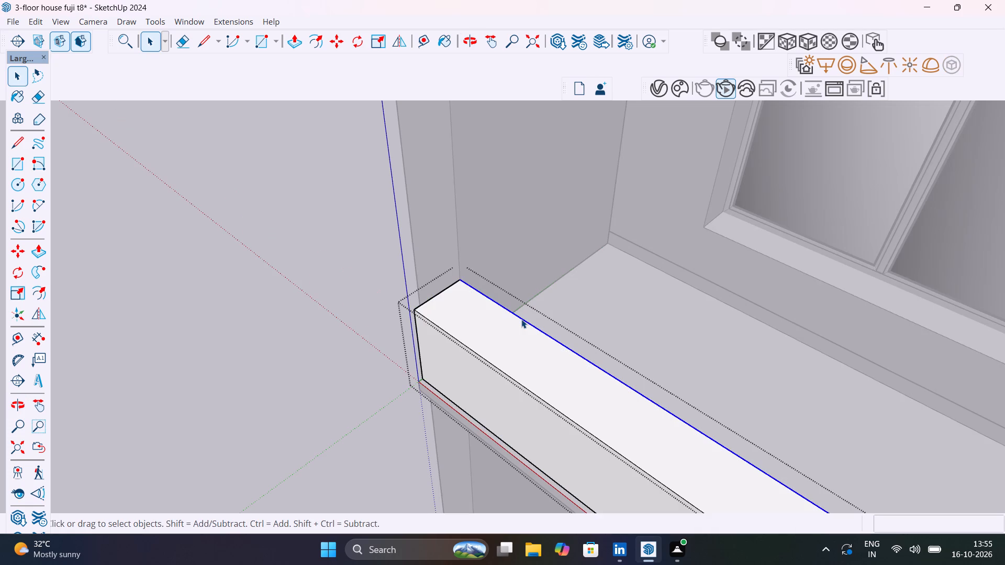
{"action": "key", "text": "m"}
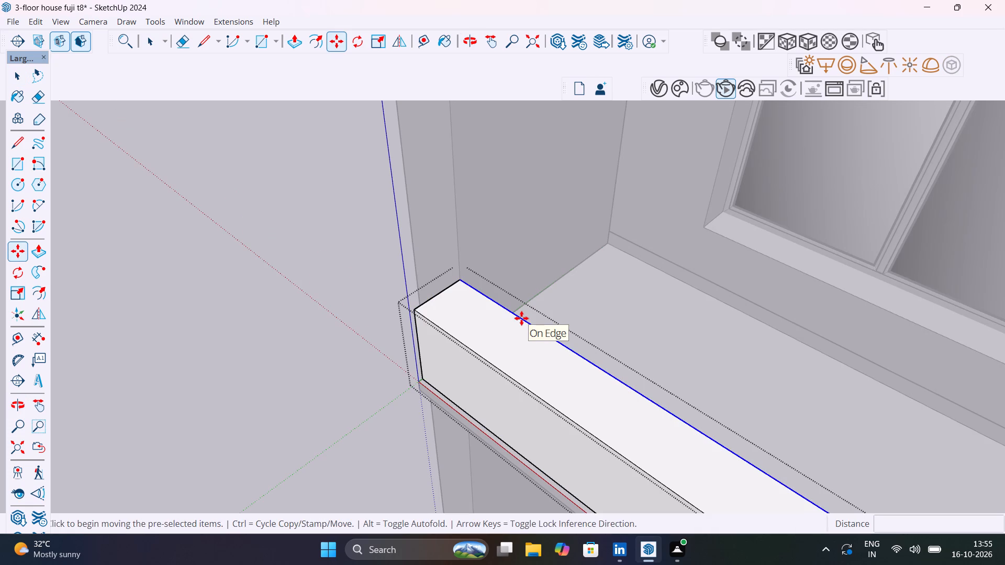
{"action": "left_click", "coordinate": [461, 279]}
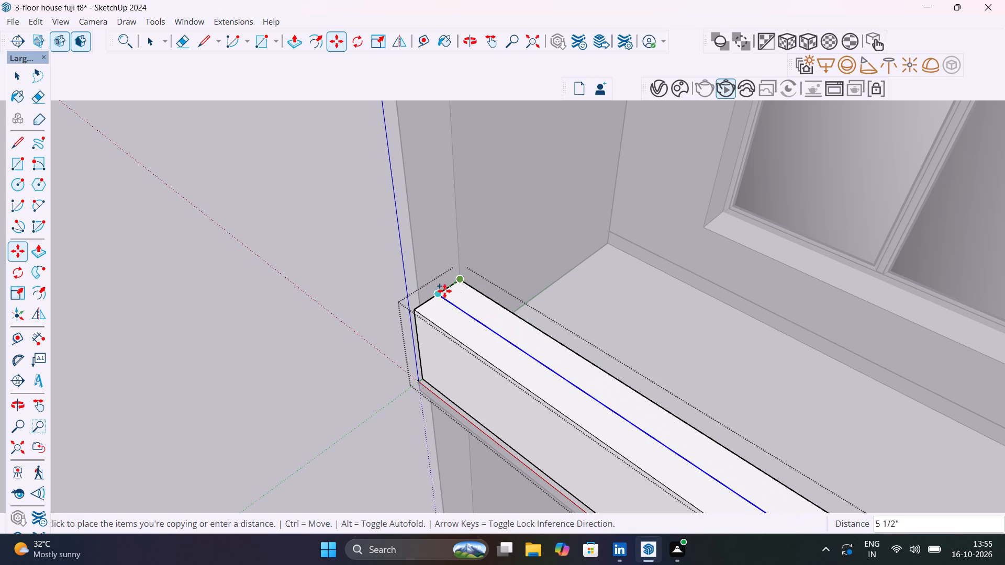
{"action": "left_click", "coordinate": [443, 294]}
{"action": "scroll", "coordinate": [460, 297], "scroll_direction": "down", "scroll_amount": 9}
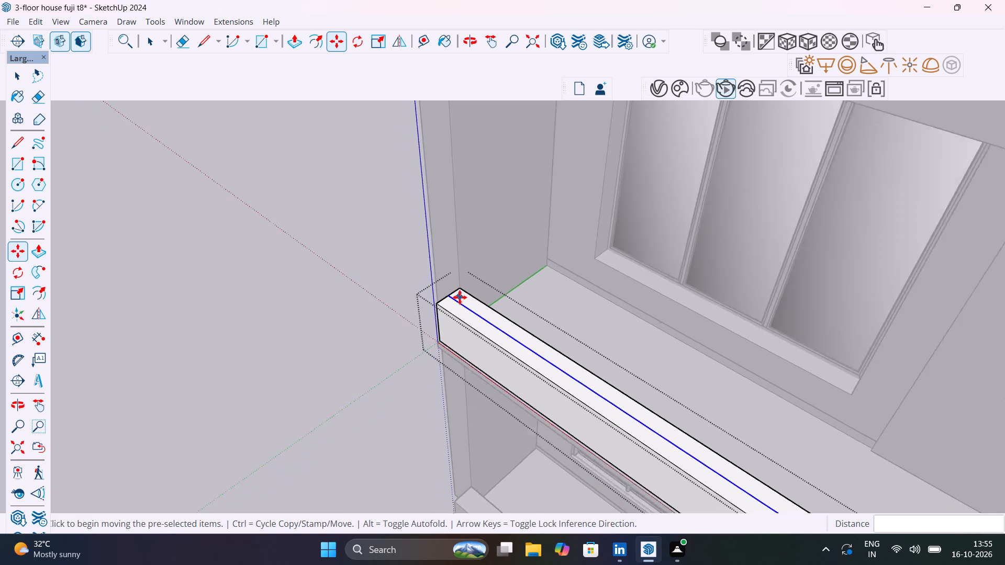
{"action": "scroll", "coordinate": [460, 297], "scroll_direction": "down", "scroll_amount": 14}
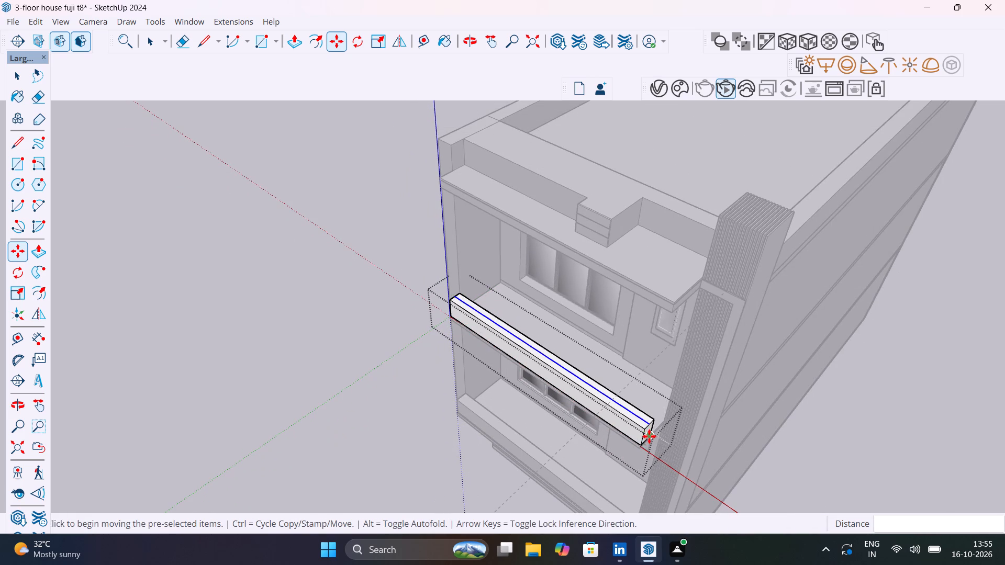
{"action": "scroll", "coordinate": [649, 436], "scroll_direction": "up", "scroll_amount": 20}
{"action": "scroll", "coordinate": [649, 436], "scroll_direction": "up", "scroll_amount": 1}
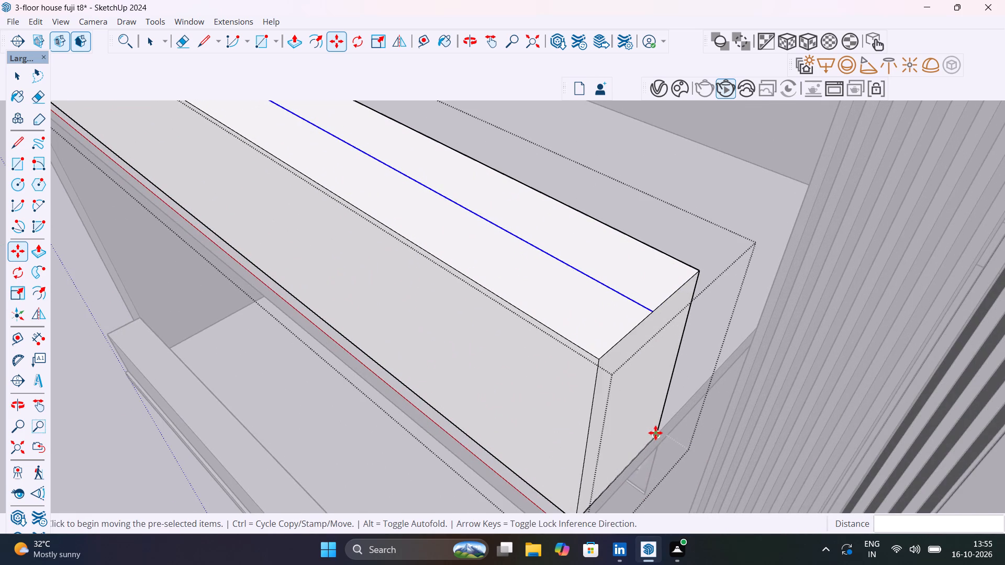
{"action": "middle_click_drag", "start_coordinate": [655, 433], "coordinate": [703, 403]}
{"action": "key", "text": "space"}
{"action": "scroll", "coordinate": [703, 403], "scroll_direction": "down", "scroll_amount": 13}
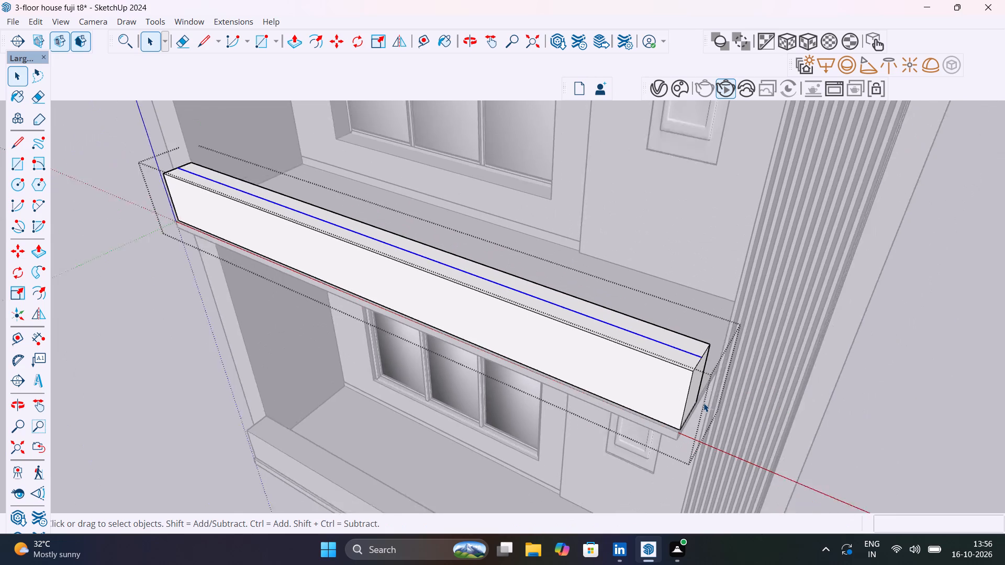
{"action": "scroll", "coordinate": [703, 403], "scroll_direction": "down", "scroll_amount": 1}
{"action": "left_click", "coordinate": [879, 408]}
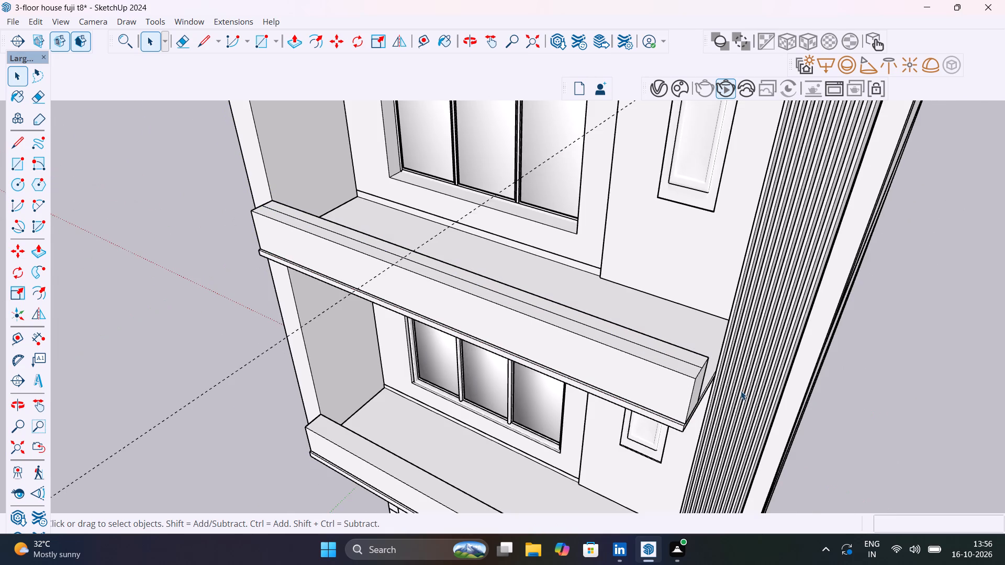
Place a guide line 1' in from the upper balcony floor's open end edge, beside the fluted column.
{"action": "scroll", "coordinate": [714, 383], "scroll_direction": "up", "scroll_amount": 10}
{"action": "middle_click_drag", "start_coordinate": [694, 361], "coordinate": [695, 369]}
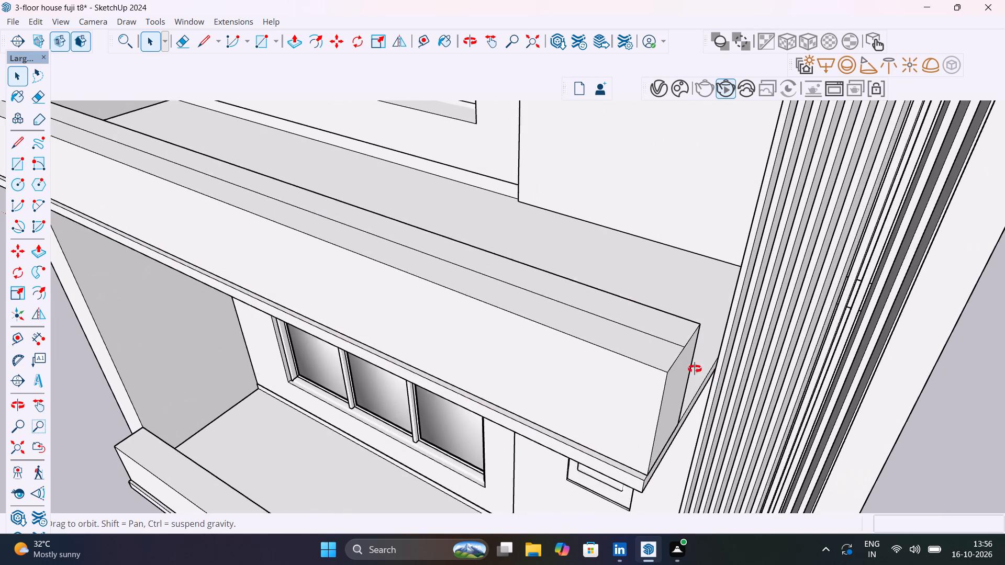
{"action": "middle_click_drag", "start_coordinate": [695, 369], "coordinate": [442, 187]}
{"action": "scroll", "coordinate": [503, 248], "scroll_direction": "down", "scroll_amount": 3}
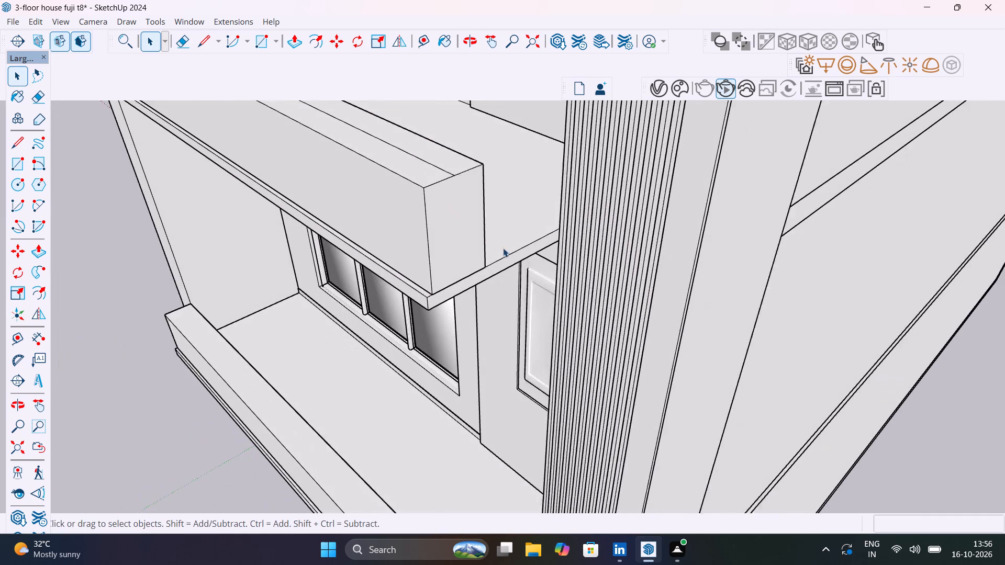
{"action": "scroll", "coordinate": [503, 248], "scroll_direction": "down", "scroll_amount": 2}
{"action": "middle_click_drag", "start_coordinate": [520, 274], "coordinate": [637, 330], "text": "shift"}
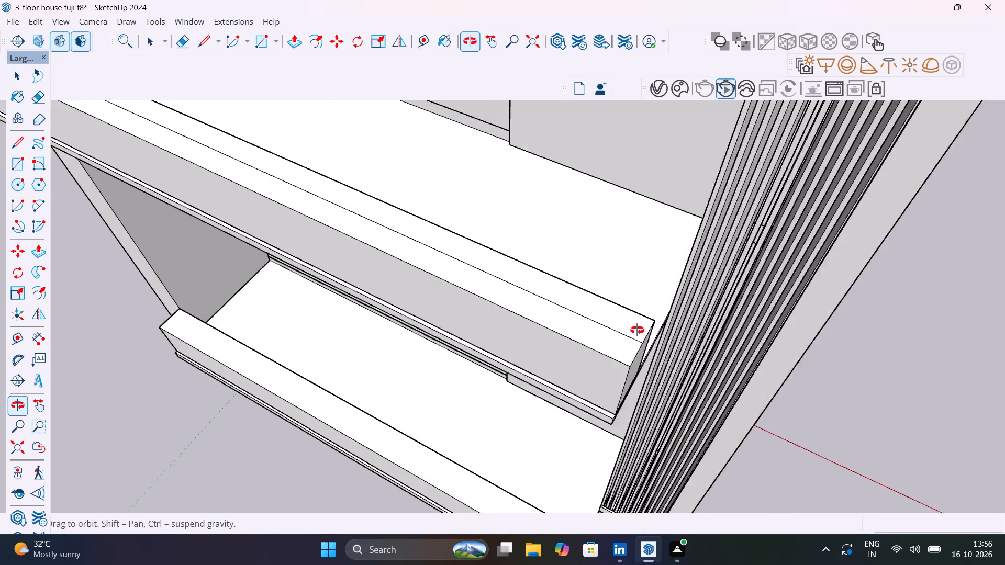
{"action": "middle_click_drag", "start_coordinate": [637, 330], "coordinate": [724, 362], "text": "shift"}
{"action": "scroll", "coordinate": [776, 300], "scroll_direction": "up", "scroll_amount": 4}
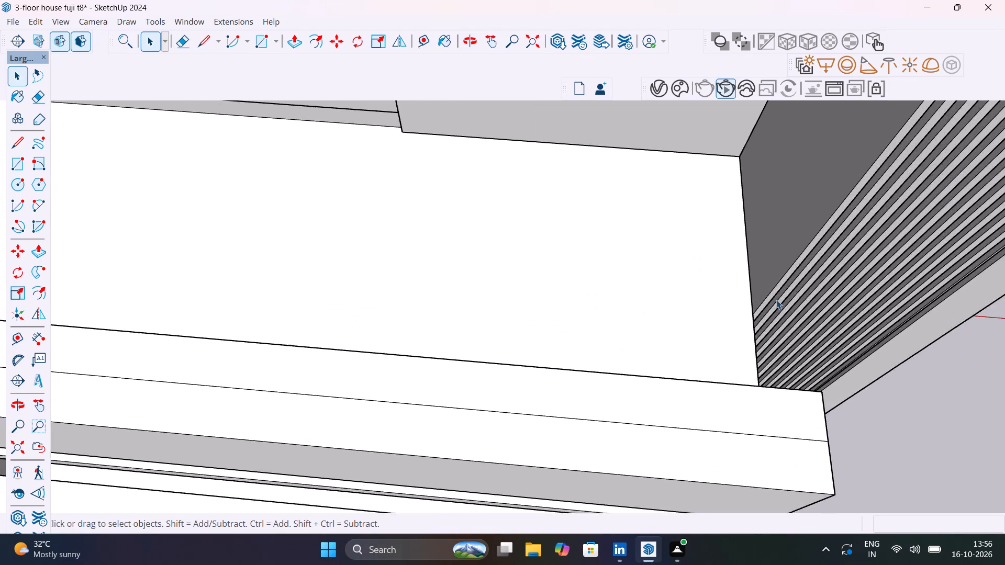
{"action": "scroll", "coordinate": [776, 300], "scroll_direction": "up", "scroll_amount": 6}
{"action": "middle_click_drag", "start_coordinate": [775, 352], "coordinate": [825, 383]}
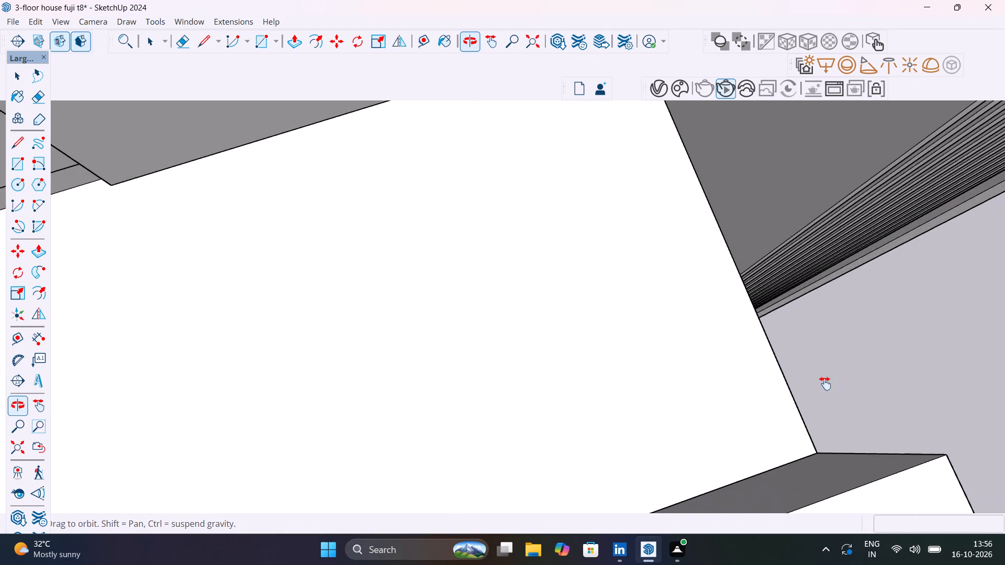
{"action": "middle_click_drag", "start_coordinate": [825, 383], "coordinate": [778, 372]}
{"action": "key", "text": "t"}
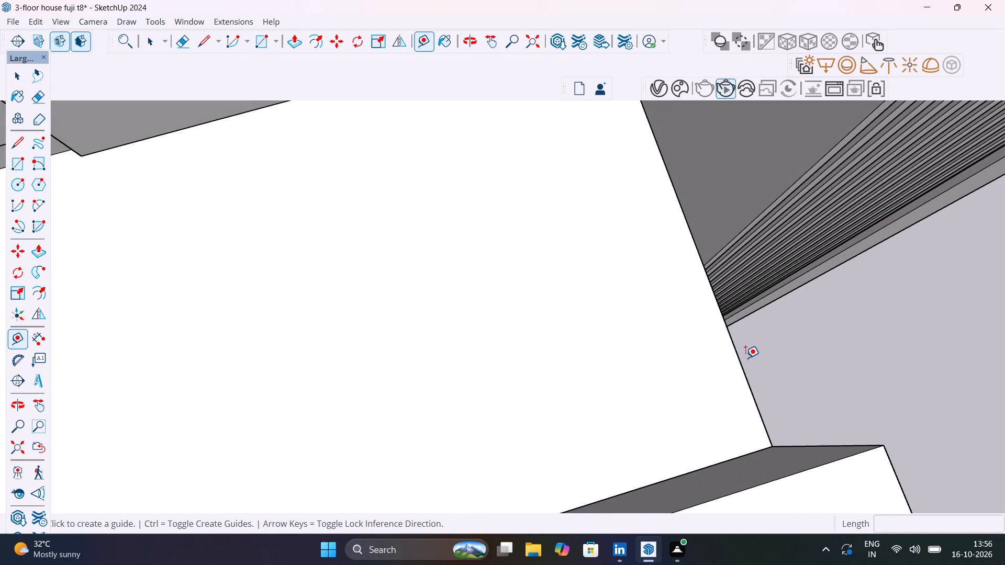
{"action": "left_click", "coordinate": [738, 361]}
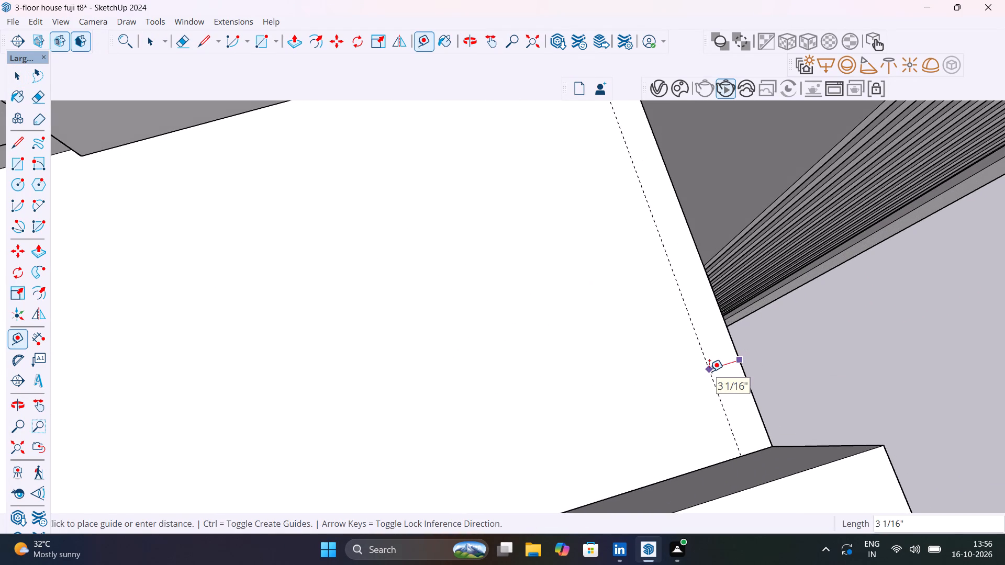
{"action": "type", "text": "1'"}
{"action": "key", "text": "Return"}
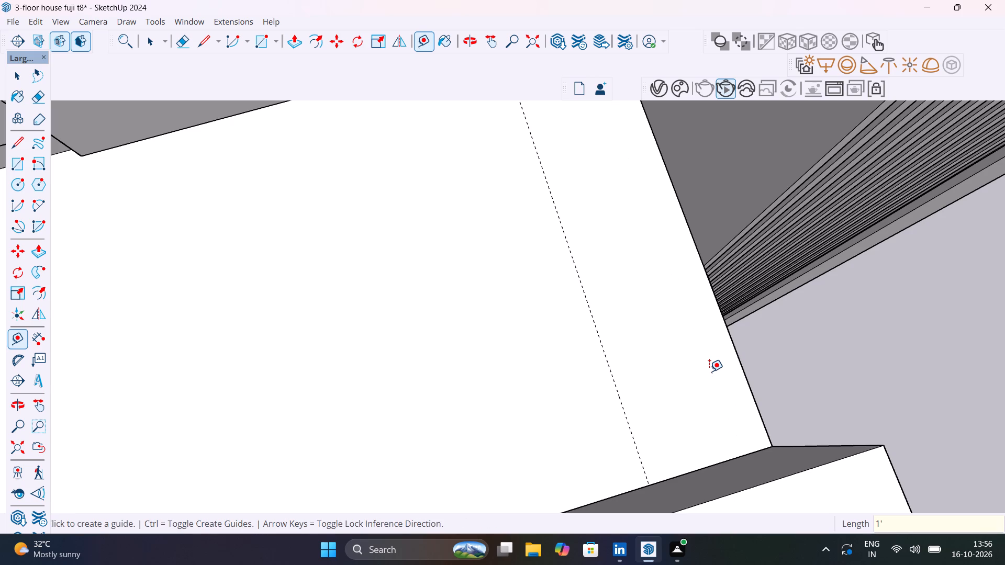
Draw a 1' by 1' 6" rectangle on the balcony floor between the guide, the parapet and the side wall's corner.
{"action": "middle_click_drag", "start_coordinate": [686, 374], "coordinate": [926, 276]}
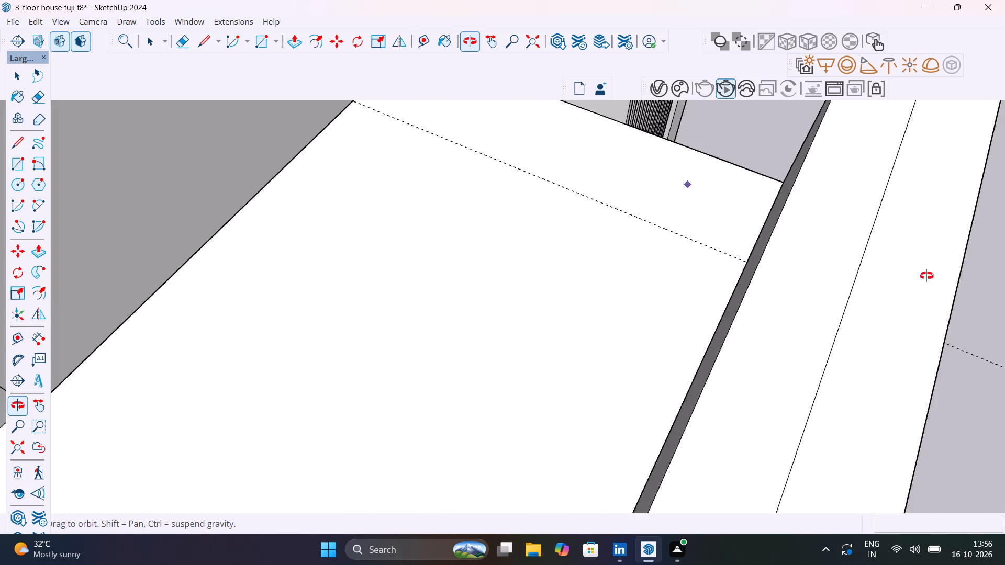
{"action": "middle_click_drag", "start_coordinate": [926, 276], "coordinate": [950, 269]}
{"action": "middle_click_drag", "start_coordinate": [599, 278], "coordinate": [659, 397], "text": "shift"}
{"action": "scroll", "coordinate": [627, 443], "scroll_direction": "down", "scroll_amount": 1, "text": "shift"}
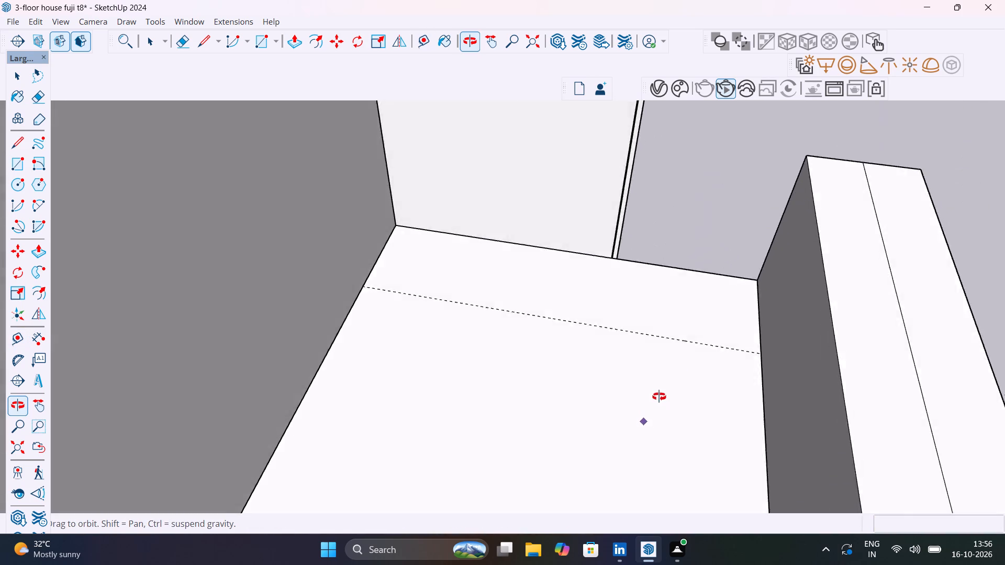
{"action": "middle_click_drag", "start_coordinate": [659, 397], "coordinate": [596, 316], "text": "shift"}
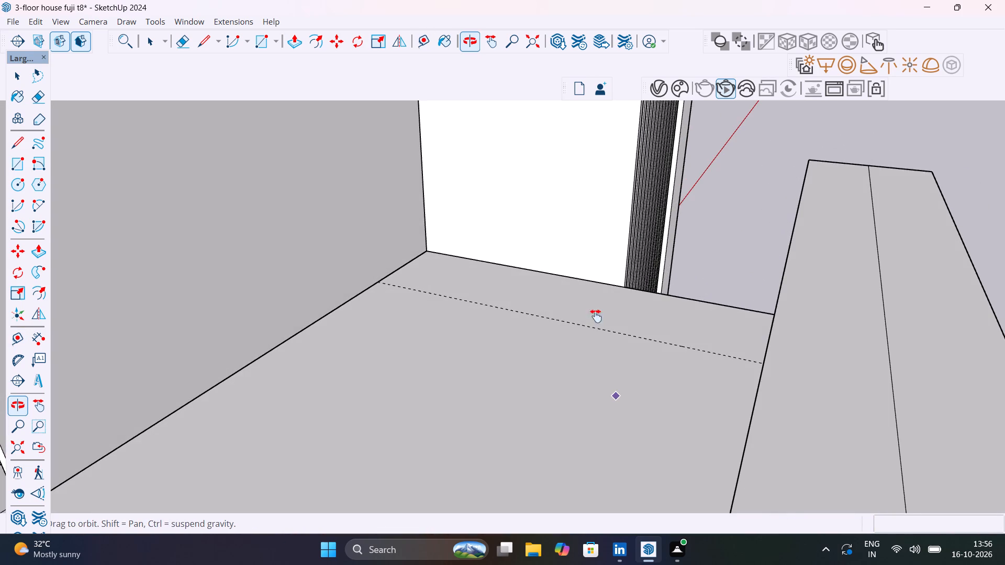
{"action": "middle_click_drag", "start_coordinate": [596, 316], "coordinate": [685, 423], "text": "shift"}
{"action": "key", "text": "r"}
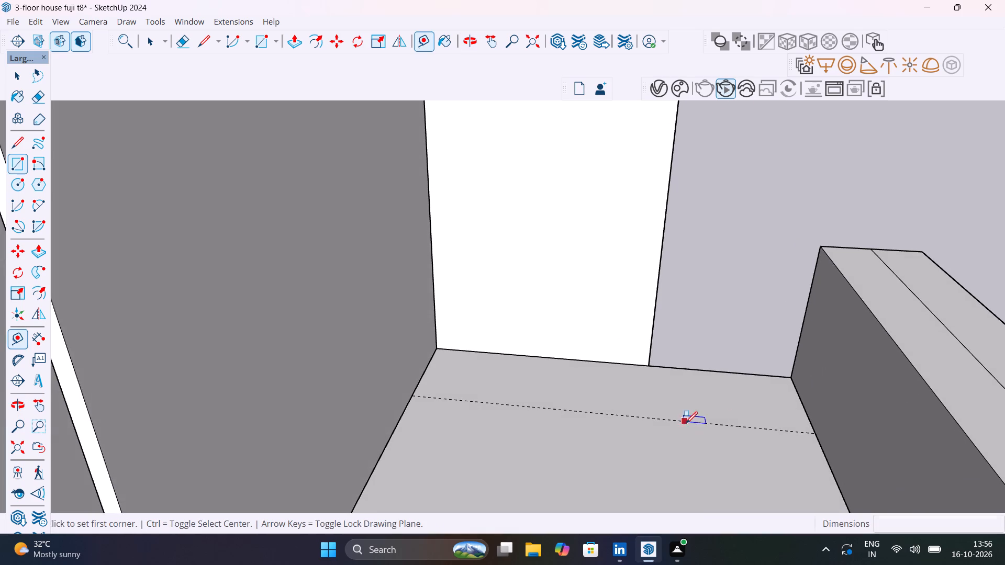
{"action": "left_click", "coordinate": [814, 432]}
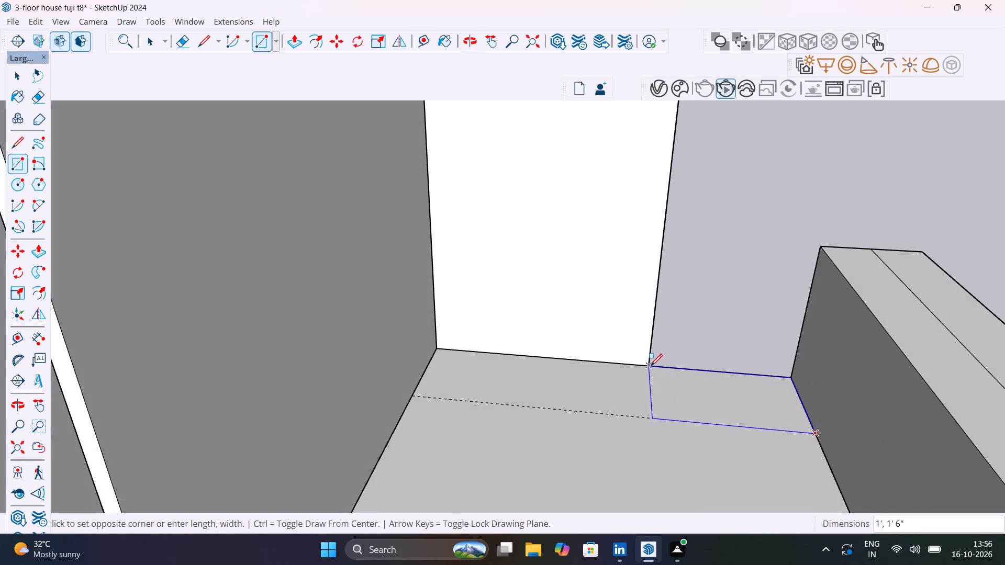
{"action": "left_click", "coordinate": [651, 366]}
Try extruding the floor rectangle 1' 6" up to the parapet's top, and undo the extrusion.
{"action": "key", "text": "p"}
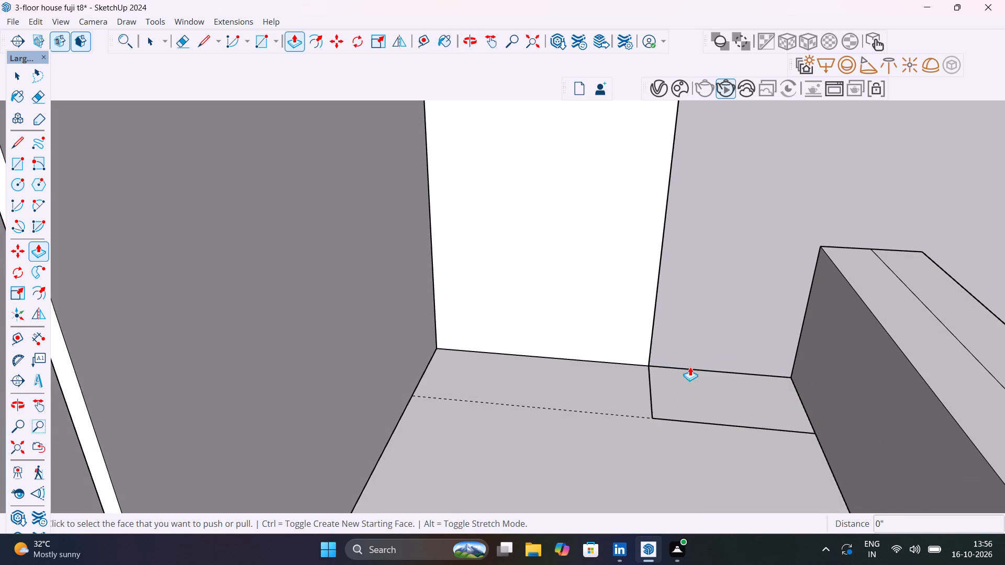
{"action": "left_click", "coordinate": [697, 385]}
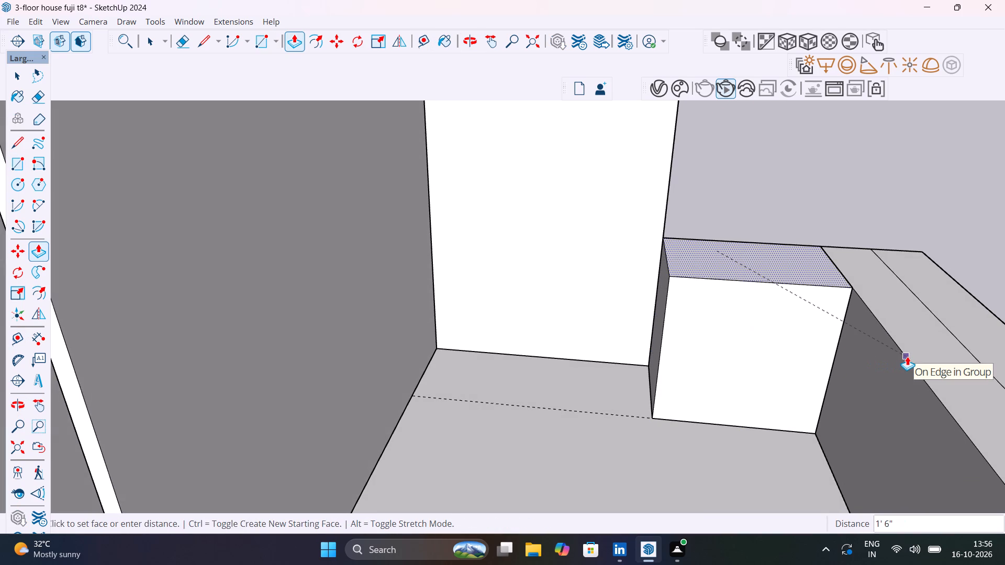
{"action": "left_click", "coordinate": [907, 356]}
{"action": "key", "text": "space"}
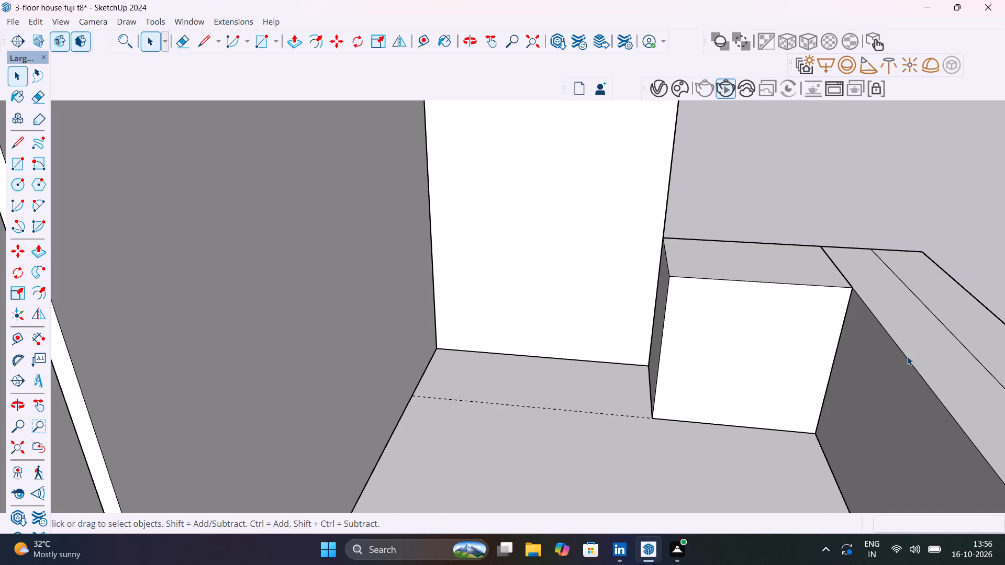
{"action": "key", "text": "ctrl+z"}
Open the upper balcony parapet group for editing at its open end beside the fluted column.
{"action": "middle_click_drag", "start_coordinate": [835, 407], "coordinate": [934, 398]}
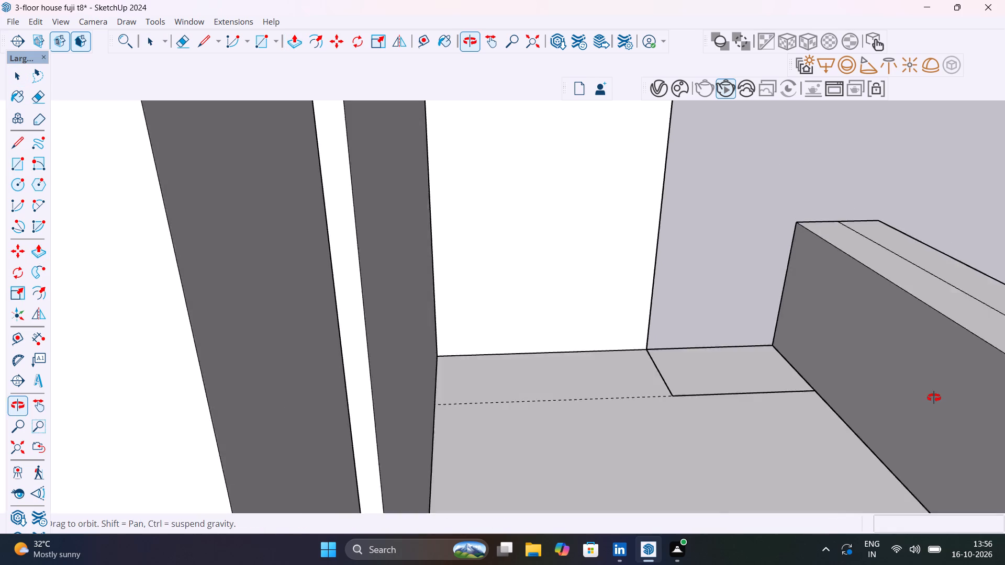
{"action": "middle_click_drag", "start_coordinate": [934, 398], "coordinate": [921, 402]}
{"action": "key", "text": "Escape"}
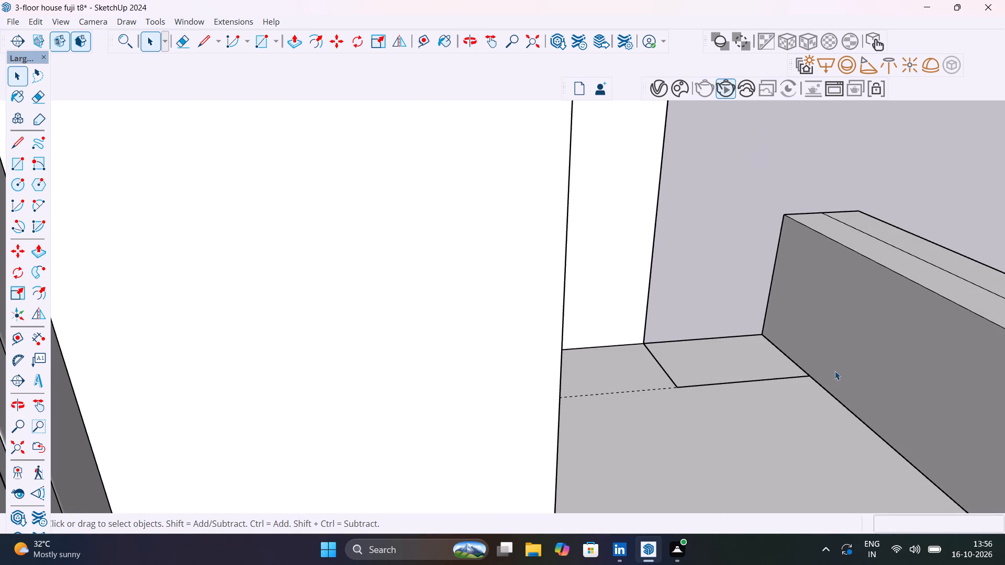
{"action": "left_click", "coordinate": [771, 278]}
{"action": "double_click", "coordinate": [771, 278]}
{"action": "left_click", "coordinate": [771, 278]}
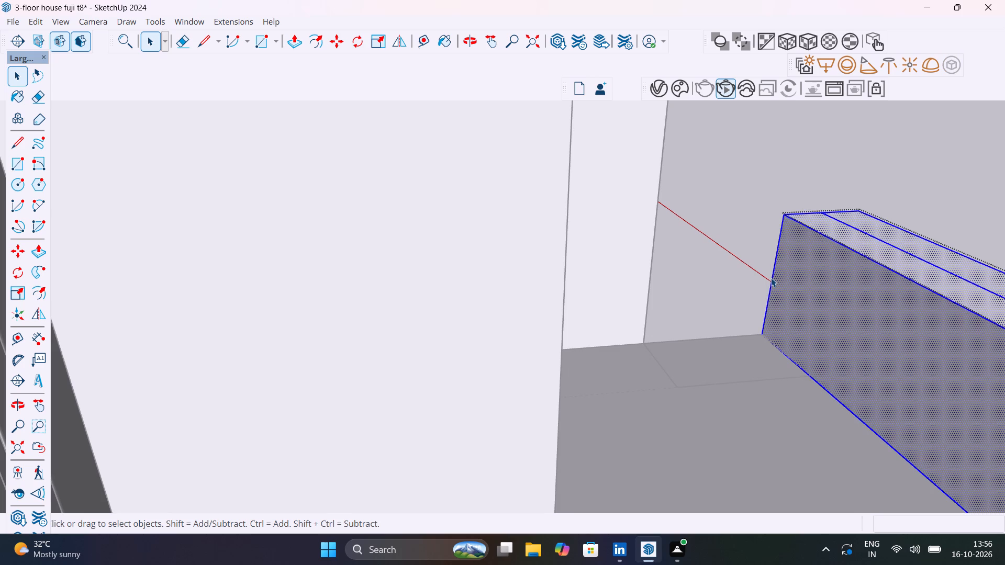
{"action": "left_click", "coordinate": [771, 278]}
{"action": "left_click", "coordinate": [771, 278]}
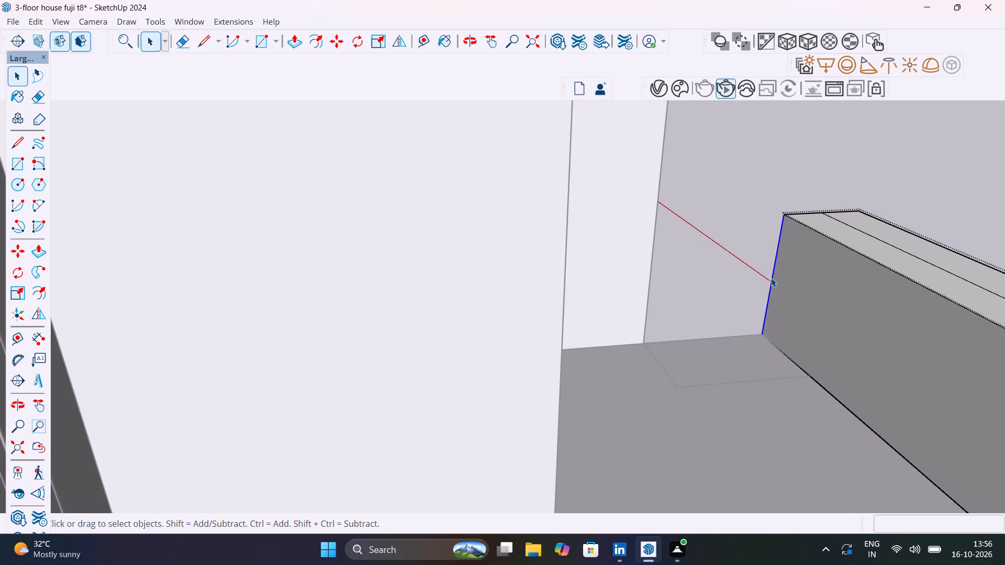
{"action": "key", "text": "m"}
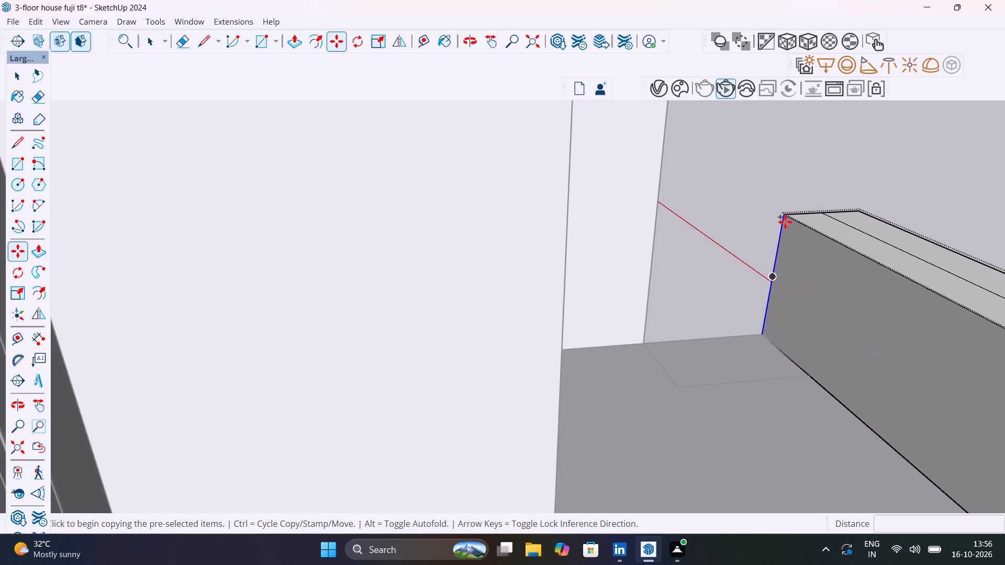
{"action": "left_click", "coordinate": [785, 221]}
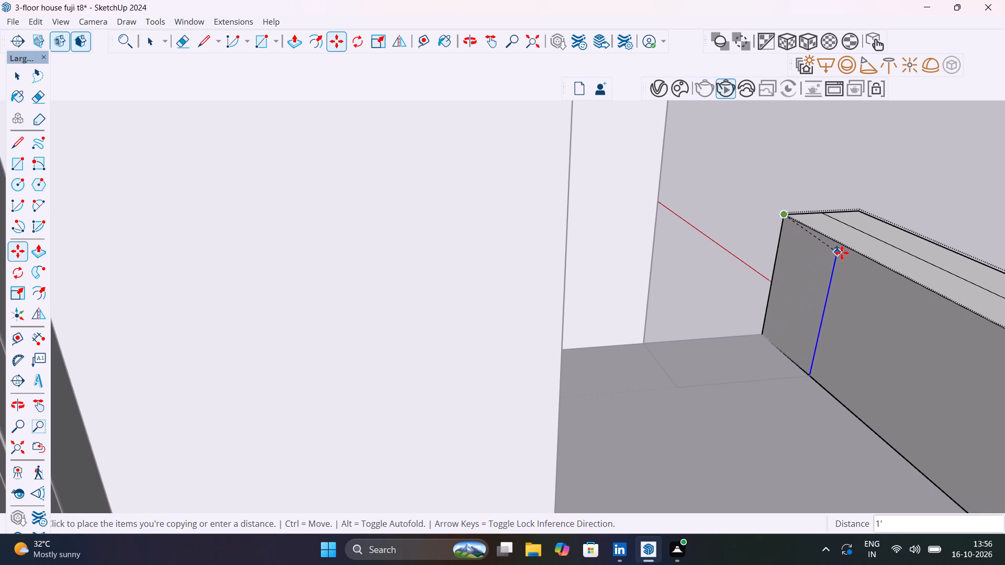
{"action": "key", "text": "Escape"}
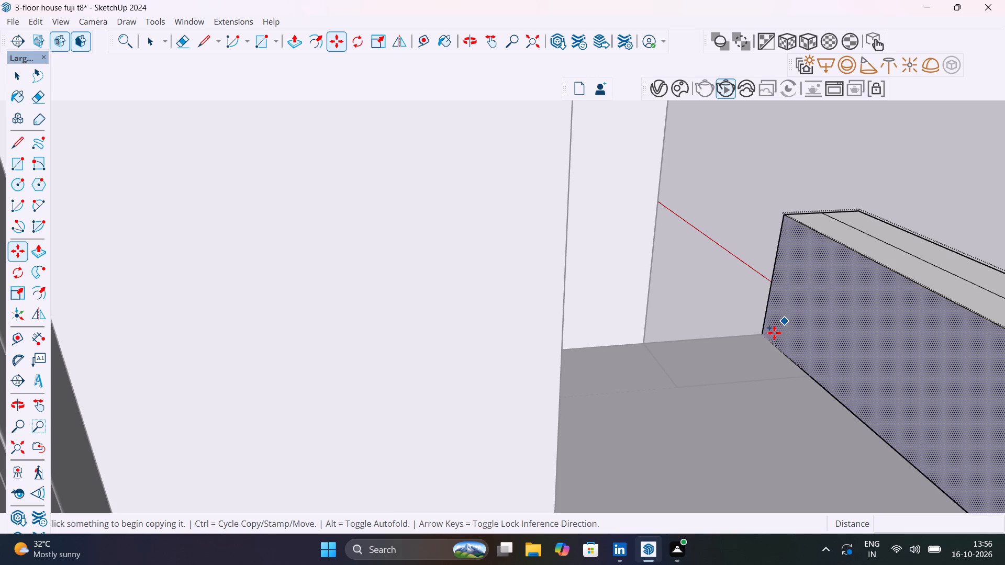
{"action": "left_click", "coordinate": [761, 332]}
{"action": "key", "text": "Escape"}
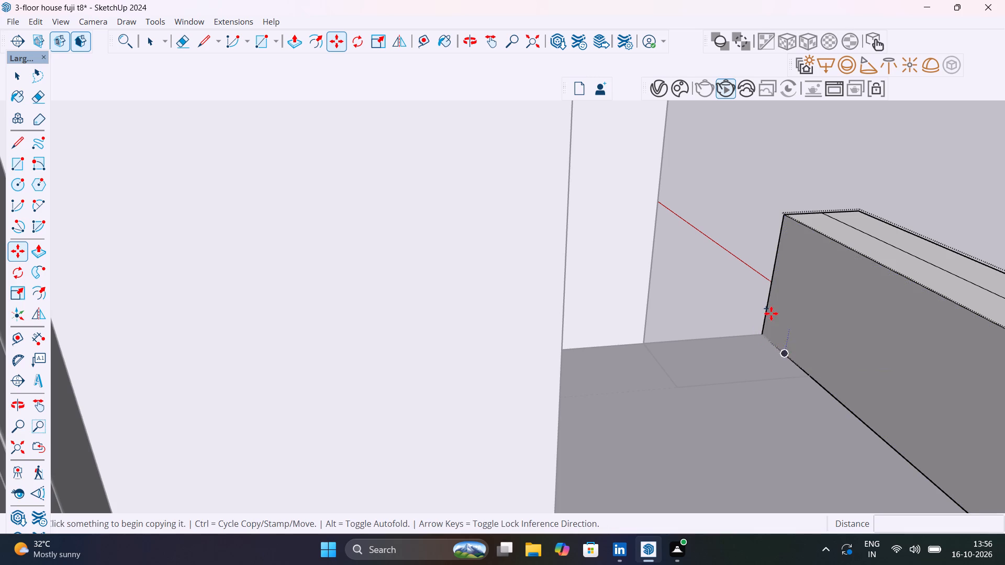
Copy the parapet's vertical inner end edge 1' along its inner face, to the corner of the floor rectangle.
{"action": "key", "text": "space"}
{"action": "left_click", "coordinate": [770, 309]}
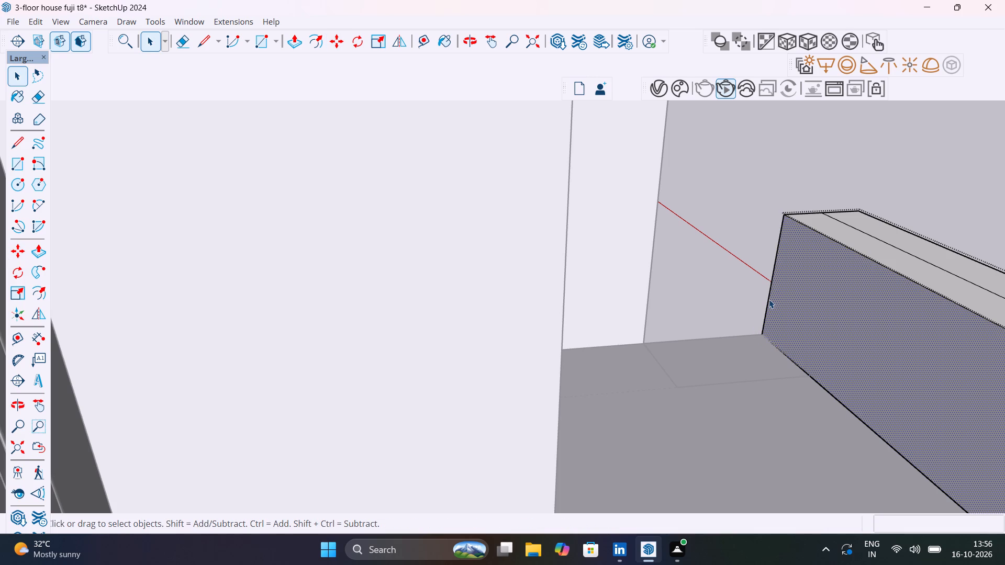
{"action": "left_click", "coordinate": [769, 299]}
{"action": "key", "text": "m"}
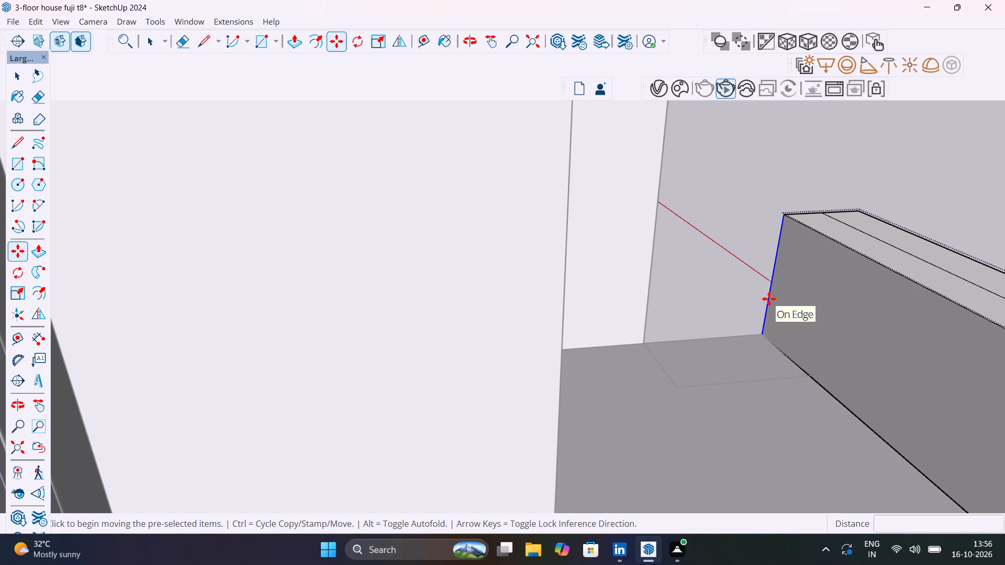
{"action": "left_click", "coordinate": [763, 330]}
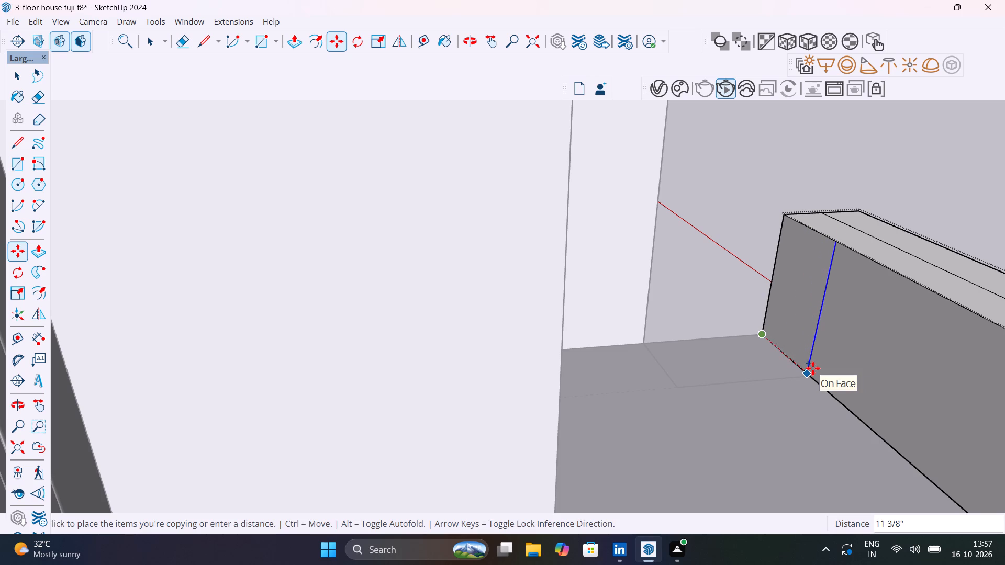
{"action": "scroll", "coordinate": [813, 368], "scroll_direction": "up", "scroll_amount": 10}
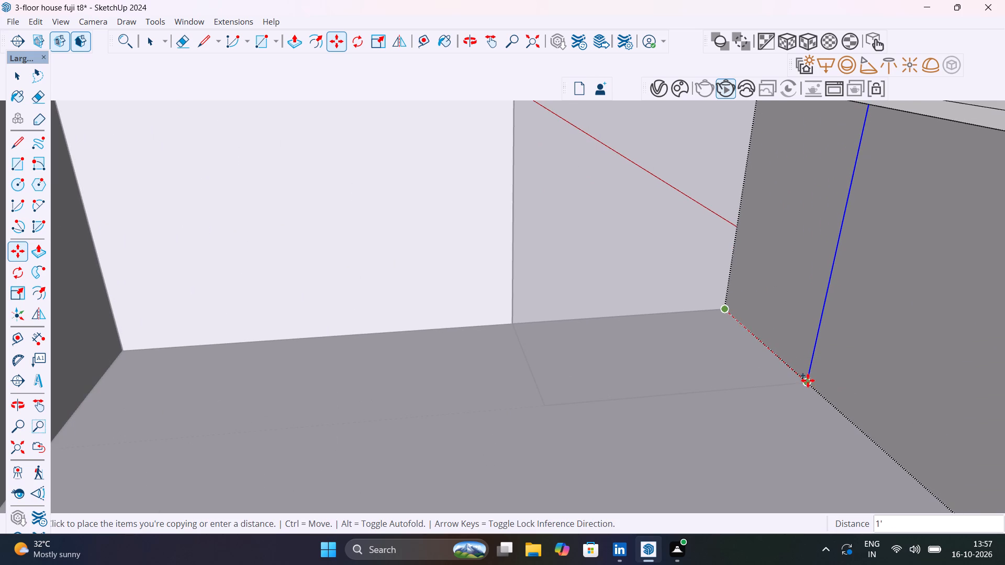
{"action": "left_click", "coordinate": [808, 380]}
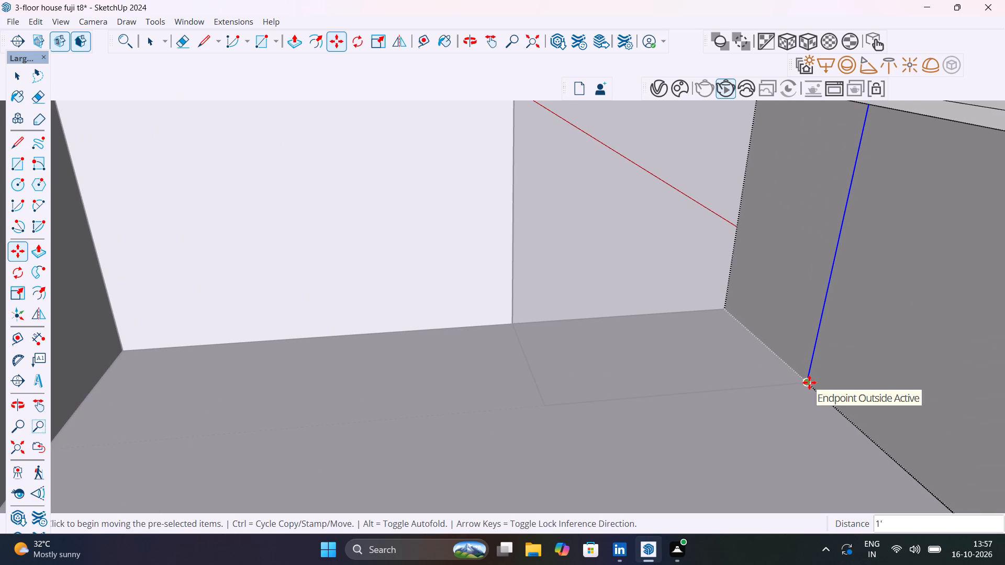
{"action": "key", "text": "space"}
Extrude the 1' wide strip of the parapet's inner face to the floor rectangle's far edge, and close the group.
{"action": "scroll", "coordinate": [784, 387], "scroll_direction": "down", "scroll_amount": 4}
{"action": "left_click", "coordinate": [790, 334]}
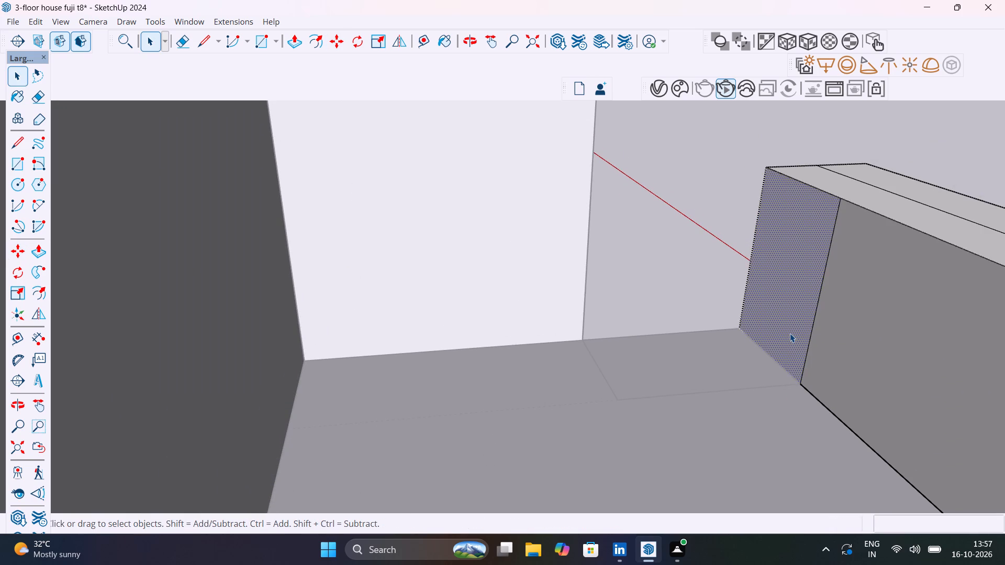
{"action": "key", "text": "p"}
{"action": "left_click", "coordinate": [790, 333]}
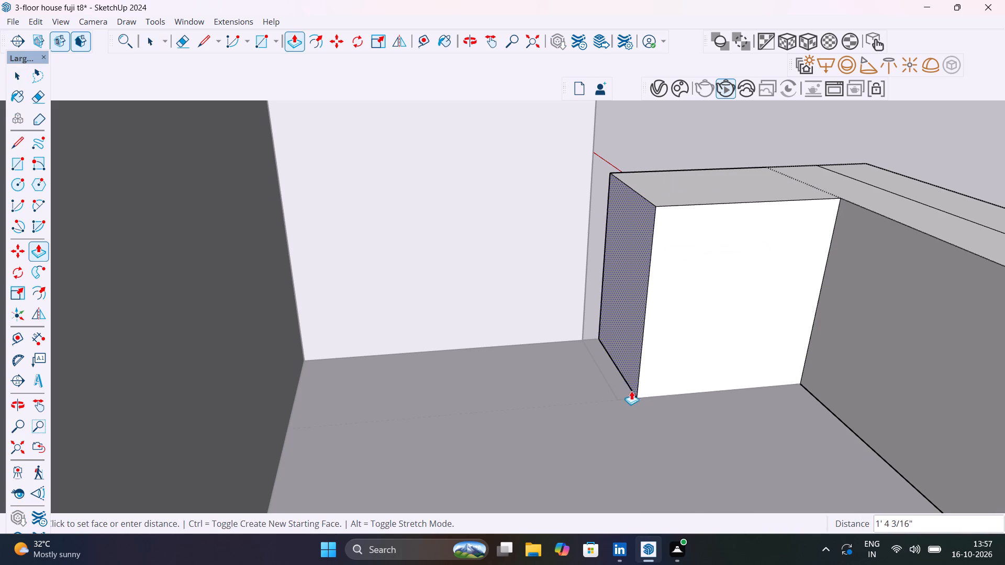
{"action": "left_click", "coordinate": [612, 393]}
{"action": "key", "text": "space"}
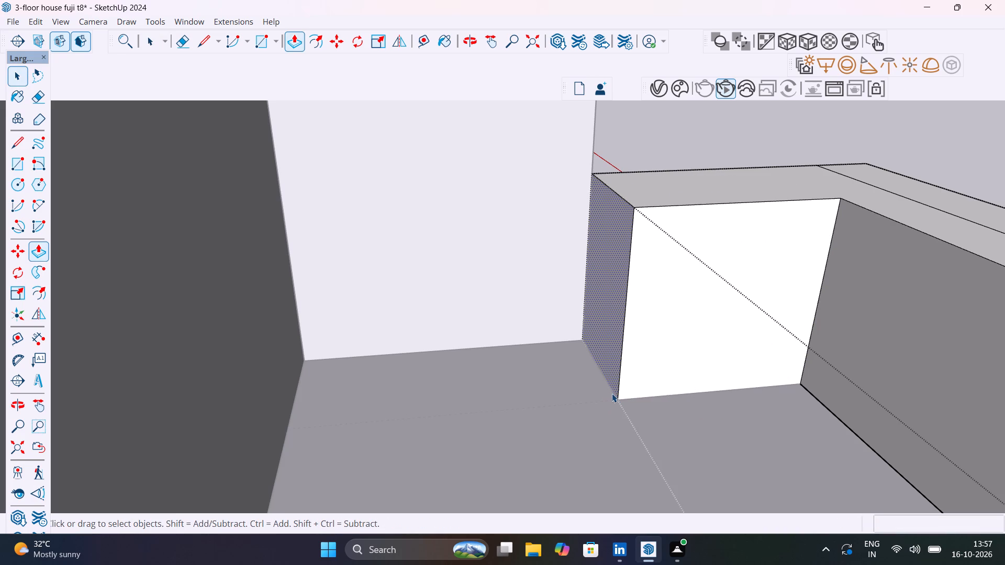
{"action": "left_click", "coordinate": [764, 139]}
Copy the outer top edge of the parapet's end return 6" inward to the middle of its top face.
{"action": "middle_click_drag", "start_coordinate": [777, 160], "coordinate": [512, 213]}
{"action": "scroll", "coordinate": [777, 160], "scroll_direction": "down", "scroll_amount": 1}
{"action": "scroll", "coordinate": [675, 232], "scroll_direction": "down", "scroll_amount": 7}
{"action": "middle_click_drag", "start_coordinate": [711, 275], "coordinate": [565, 275]}
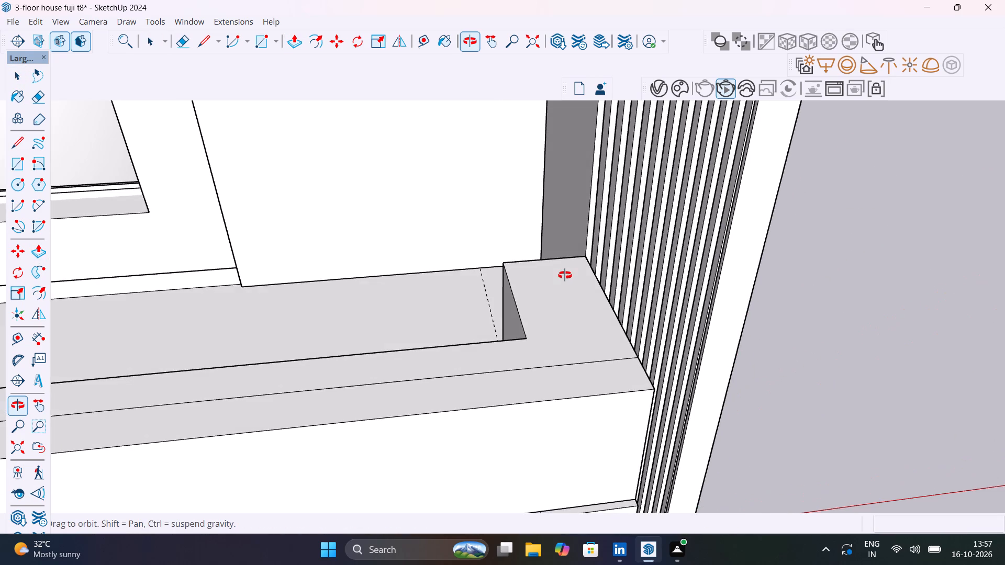
{"action": "middle_click_drag", "start_coordinate": [565, 275], "coordinate": [546, 207]}
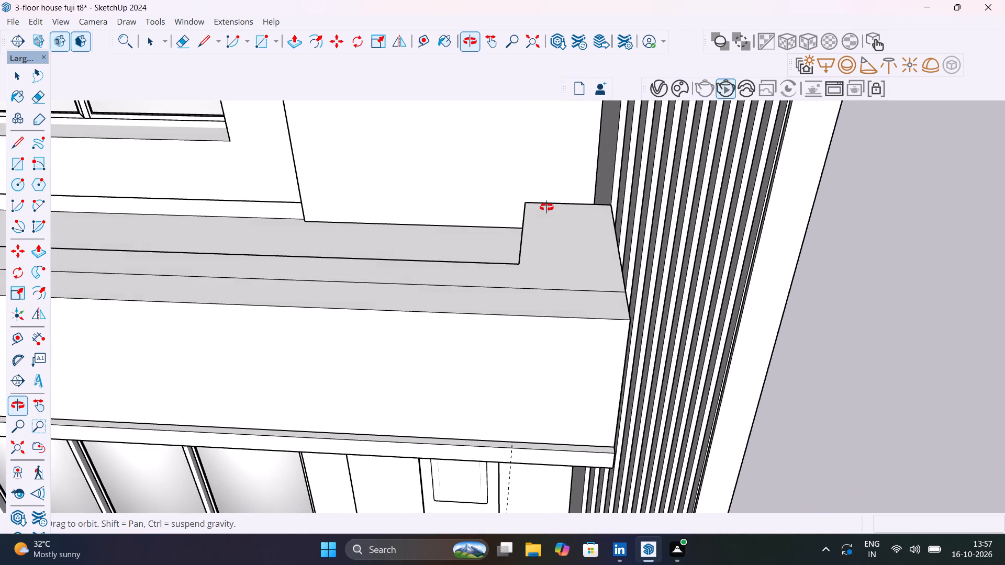
{"action": "middle_click_drag", "start_coordinate": [546, 207], "coordinate": [561, 255]}
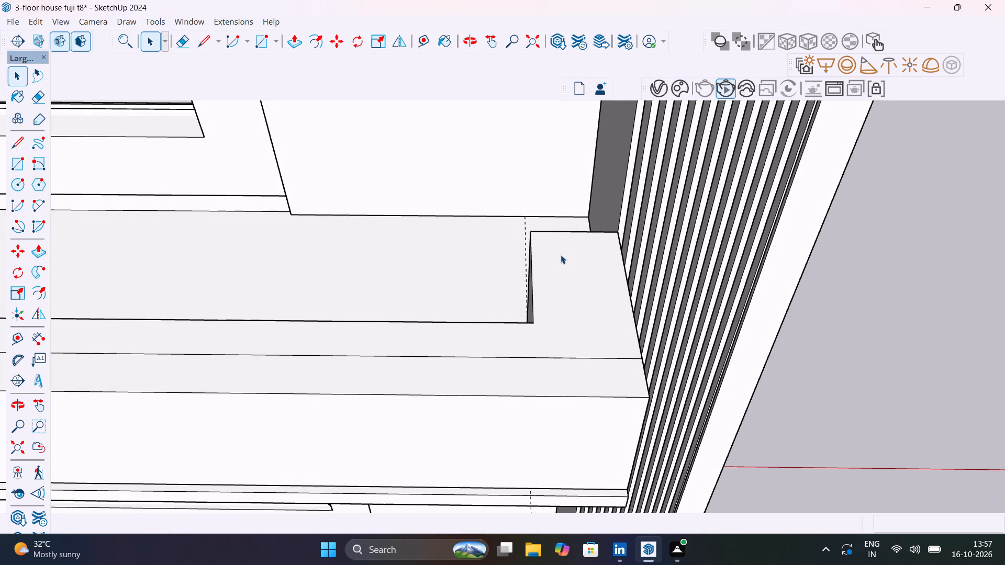
{"action": "scroll", "coordinate": [561, 255], "scroll_direction": "down", "scroll_amount": 11}
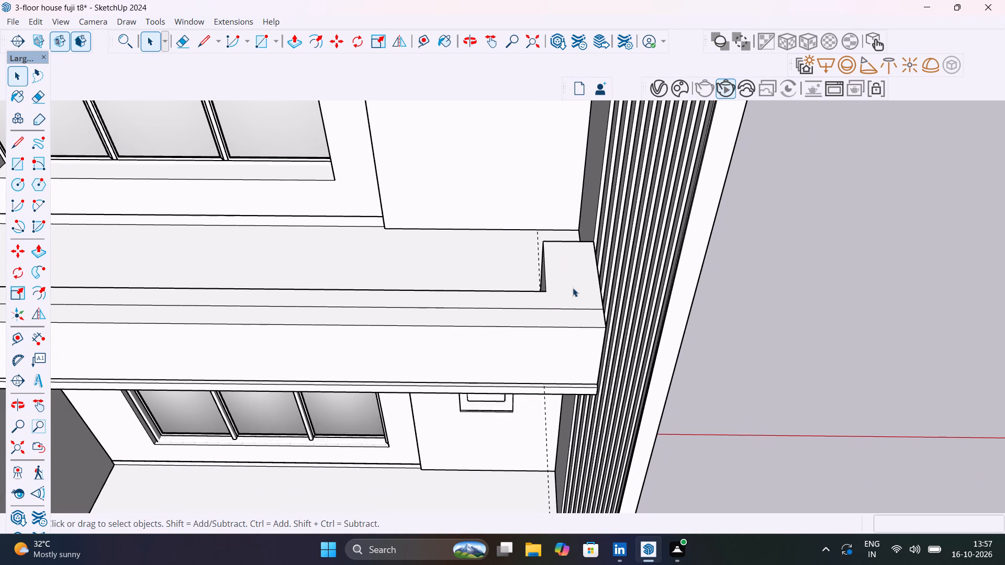
{"action": "scroll", "coordinate": [599, 266], "scroll_direction": "up", "scroll_amount": 8}
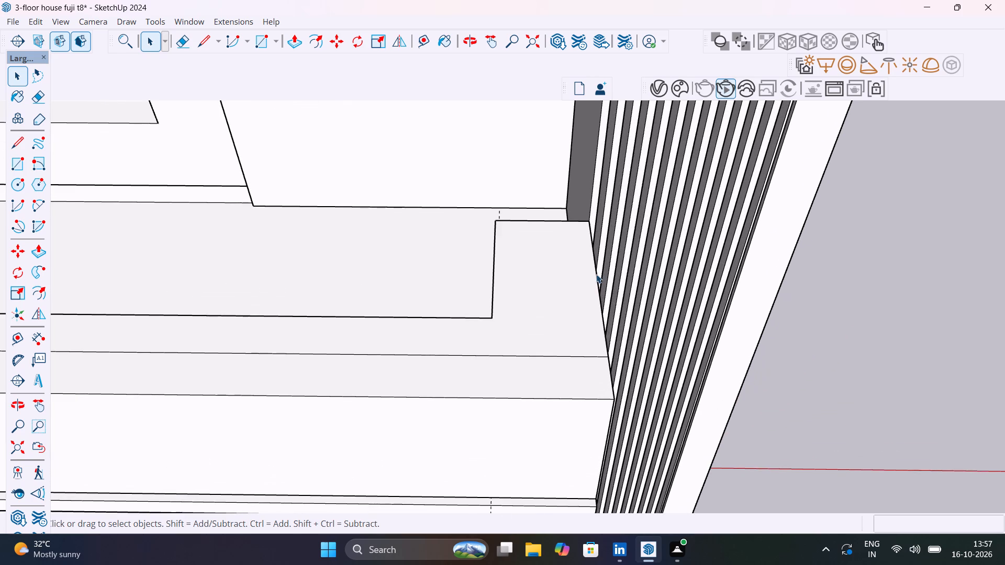
{"action": "left_click", "coordinate": [596, 275]}
{"action": "double_click", "coordinate": [596, 275]}
{"action": "left_click", "coordinate": [596, 275]}
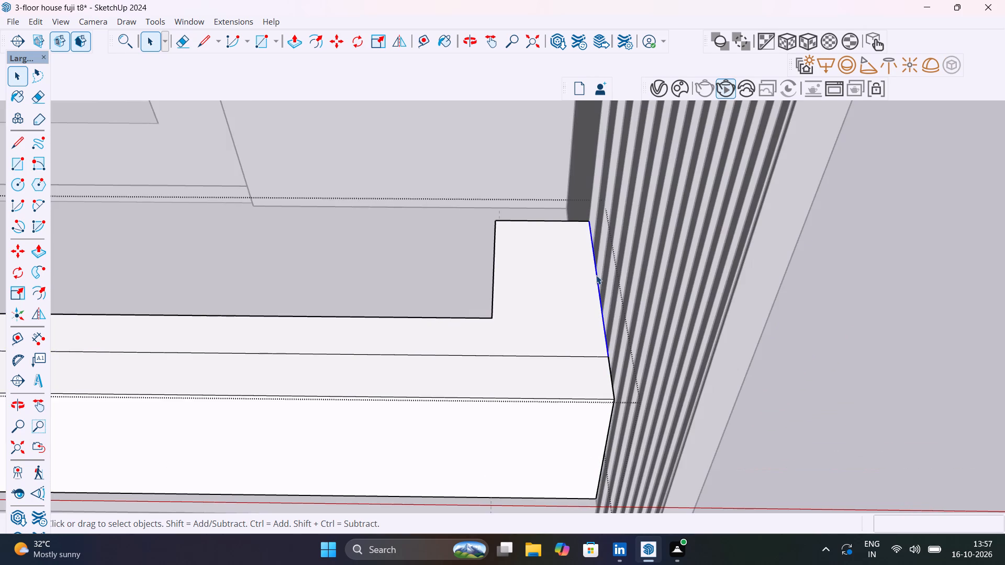
{"action": "key", "text": "m"}
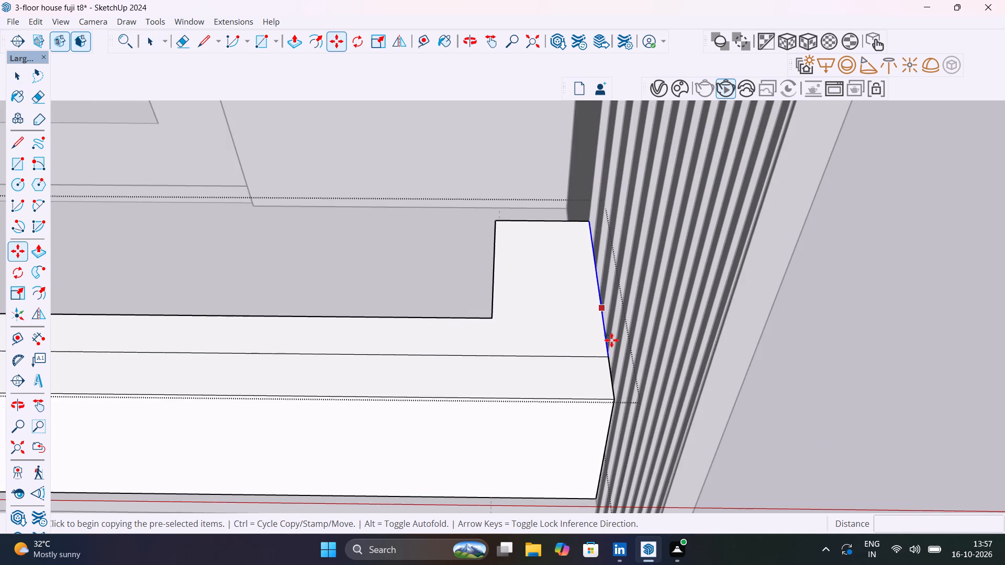
{"action": "left_click", "coordinate": [587, 221]}
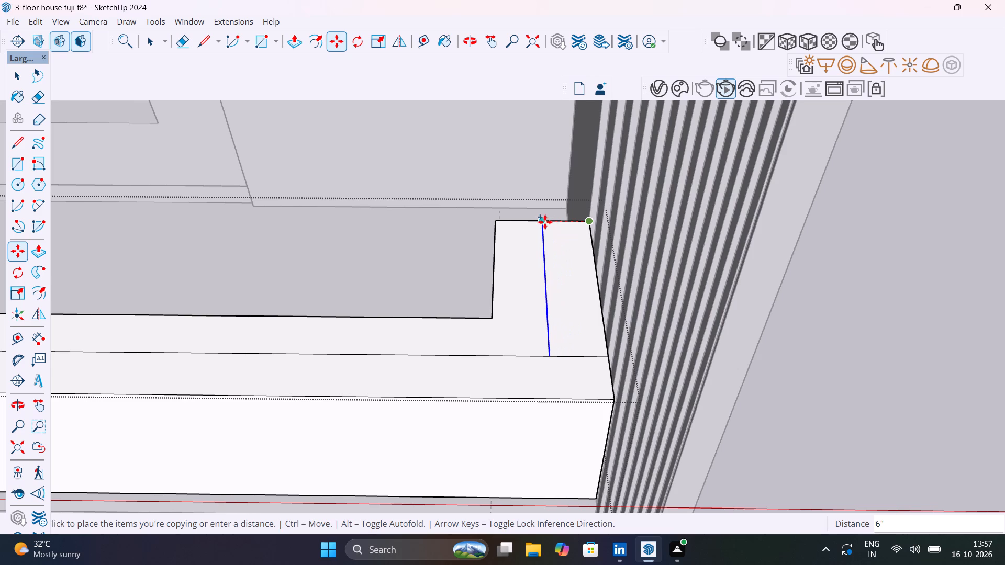
{"action": "left_click", "coordinate": [544, 222]}
{"action": "scroll", "coordinate": [592, 257], "scroll_direction": "down", "scroll_amount": 6}
{"action": "key", "text": "space"}
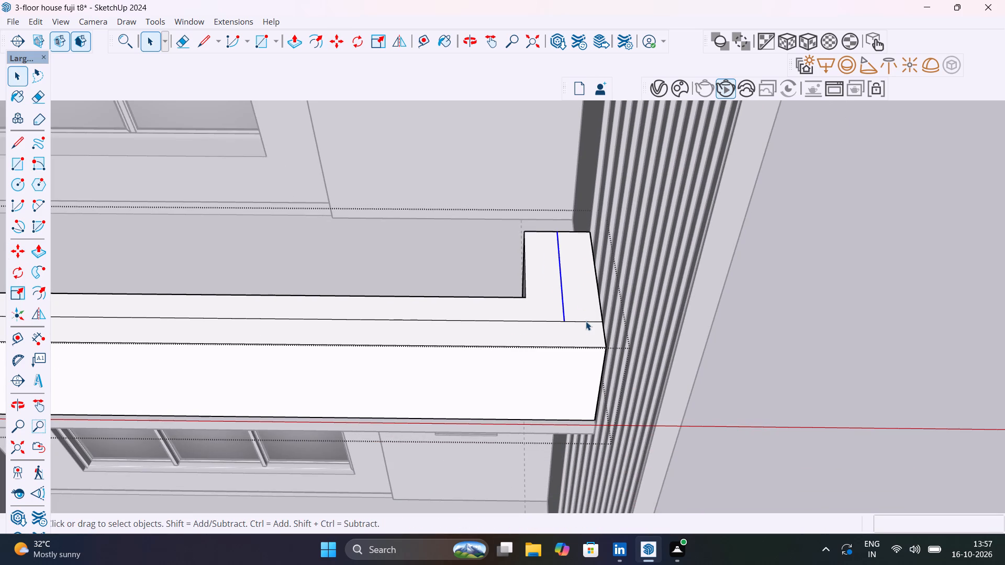
Delete the leftover centre line segment across the parapet's top corner and finish editing the parapet group.
{"action": "left_click", "coordinate": [586, 321]}
{"action": "key", "text": "Delete"}
{"action": "scroll", "coordinate": [586, 321], "scroll_direction": "down", "scroll_amount": 5}
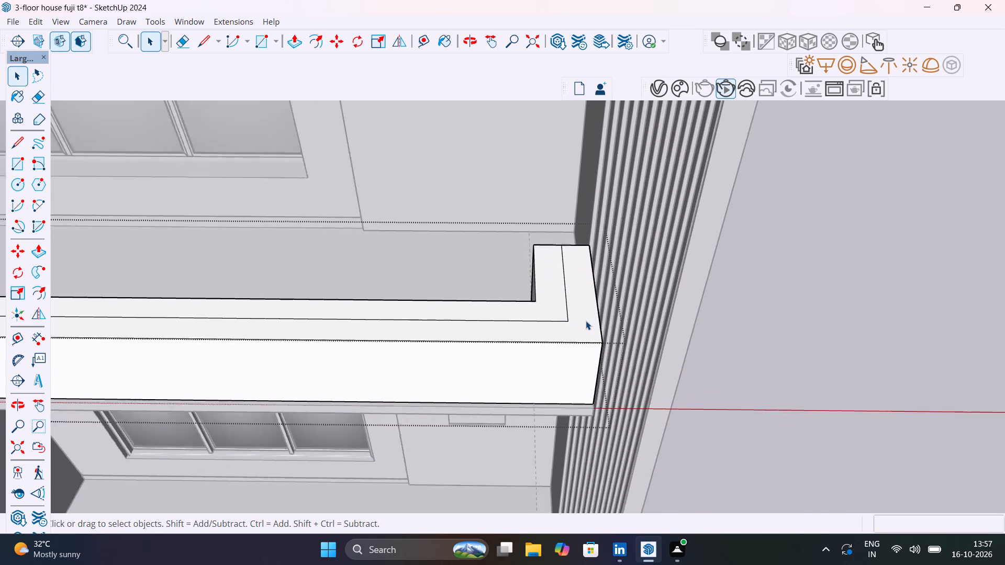
{"action": "scroll", "coordinate": [586, 321], "scroll_direction": "down", "scroll_amount": 17}
{"action": "middle_click_drag", "start_coordinate": [504, 261], "coordinate": [451, 197]}
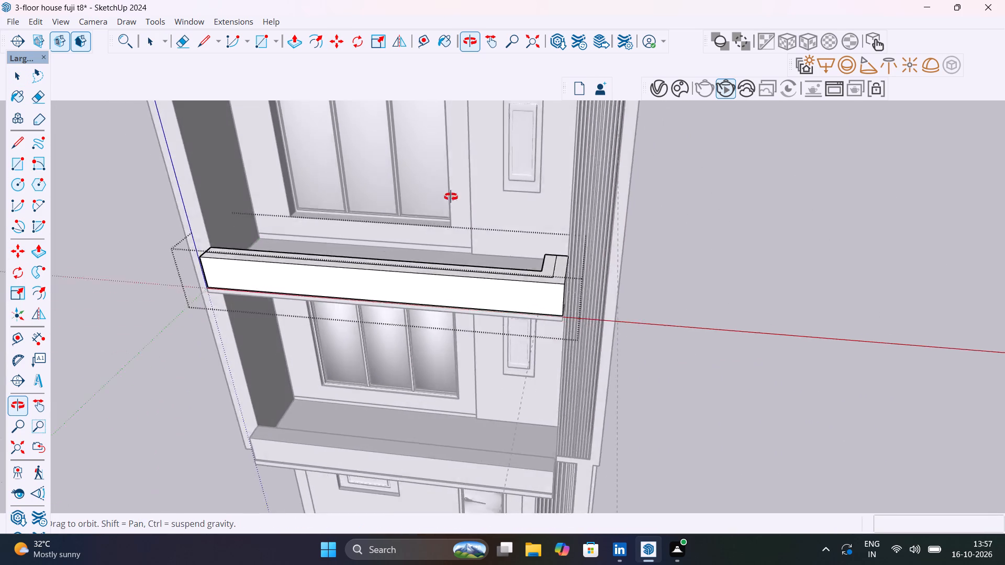
{"action": "middle_click_drag", "start_coordinate": [451, 197], "coordinate": [394, 211]}
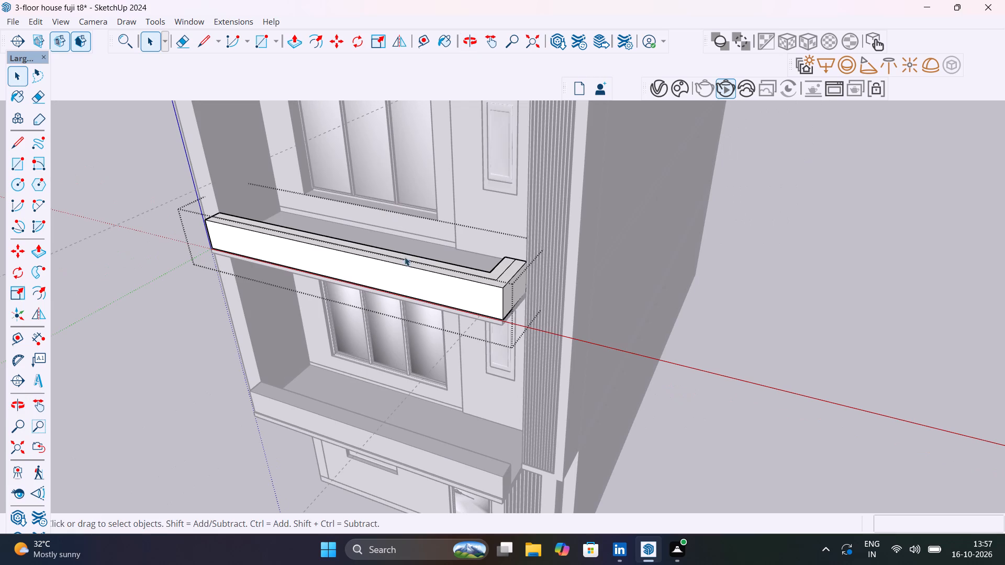
{"action": "scroll", "coordinate": [456, 418], "scroll_direction": "down", "scroll_amount": 1, "text": "shift"}
{"action": "middle_click_drag", "start_coordinate": [444, 402], "coordinate": [396, 290], "text": "shift"}
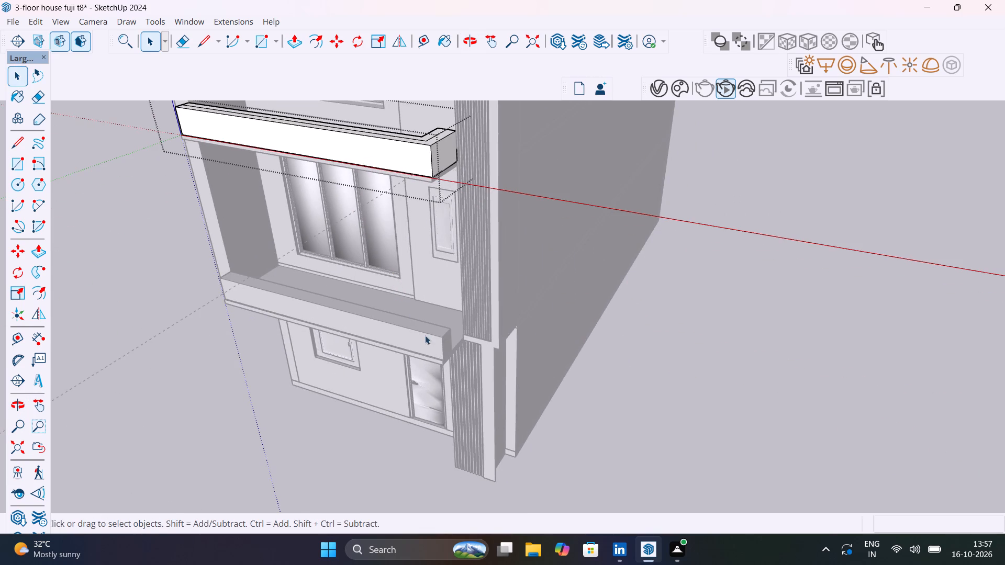
{"action": "left_click", "coordinate": [666, 341]}
Place a guide parallel to the lower parapet's inner base edge, about 1'6" inward, through the wall's end corner beside the slats.
{"action": "scroll", "coordinate": [439, 343], "scroll_direction": "up", "scroll_amount": 16}
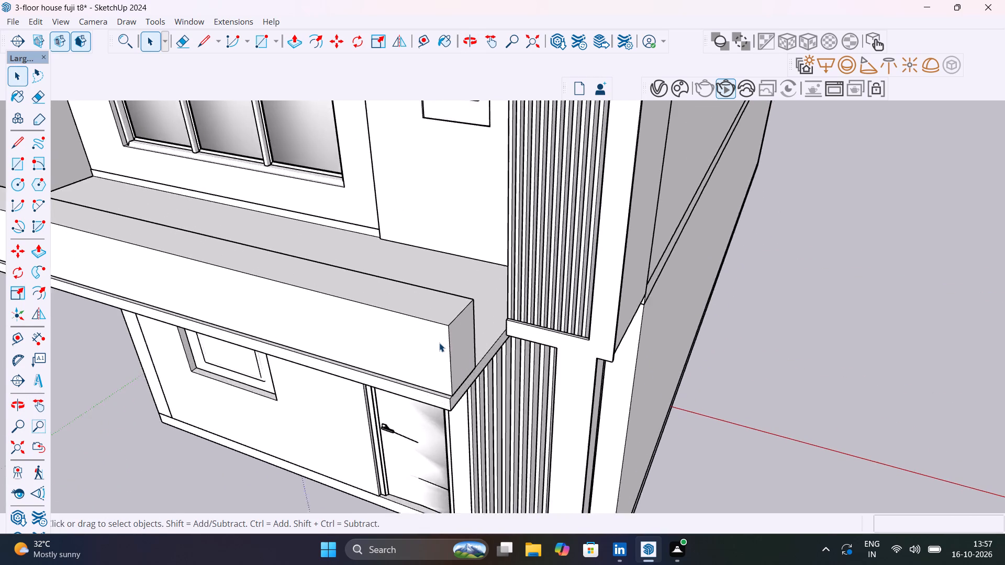
{"action": "scroll", "coordinate": [439, 343], "scroll_direction": "up", "scroll_amount": 11}
{"action": "middle_click_drag", "start_coordinate": [468, 337], "coordinate": [630, 414]}
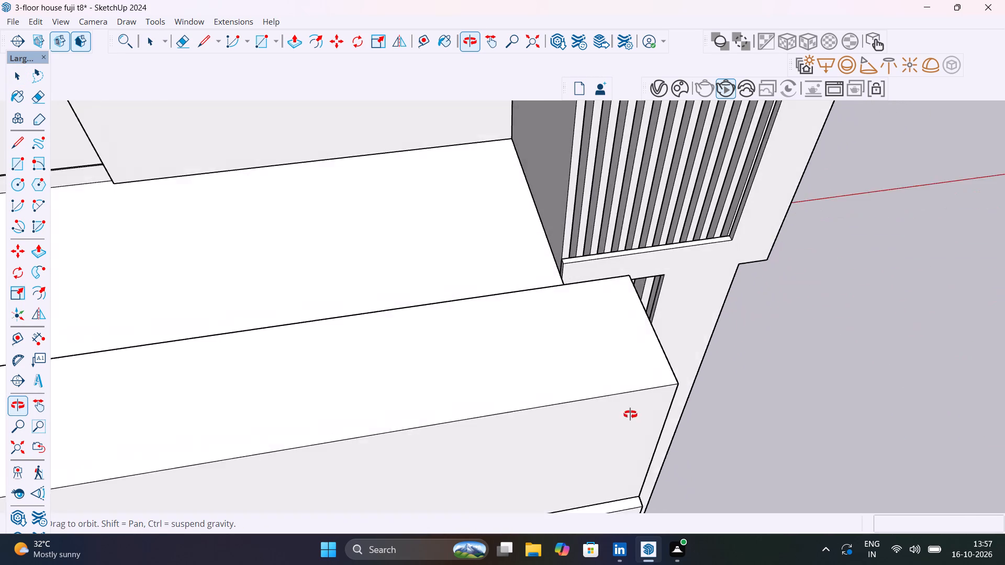
{"action": "middle_click_drag", "start_coordinate": [630, 414], "coordinate": [716, 434]}
{"action": "scroll", "coordinate": [544, 287], "scroll_direction": "up", "scroll_amount": 8}
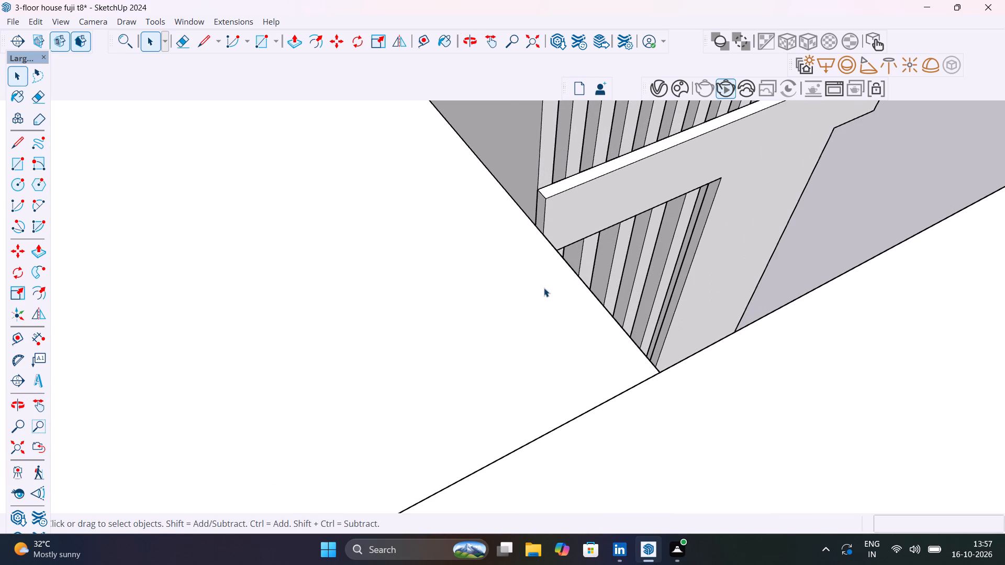
{"action": "middle_click", "coordinate": [651, 319]}
{"action": "middle_click_drag", "start_coordinate": [651, 315], "coordinate": [752, 318]}
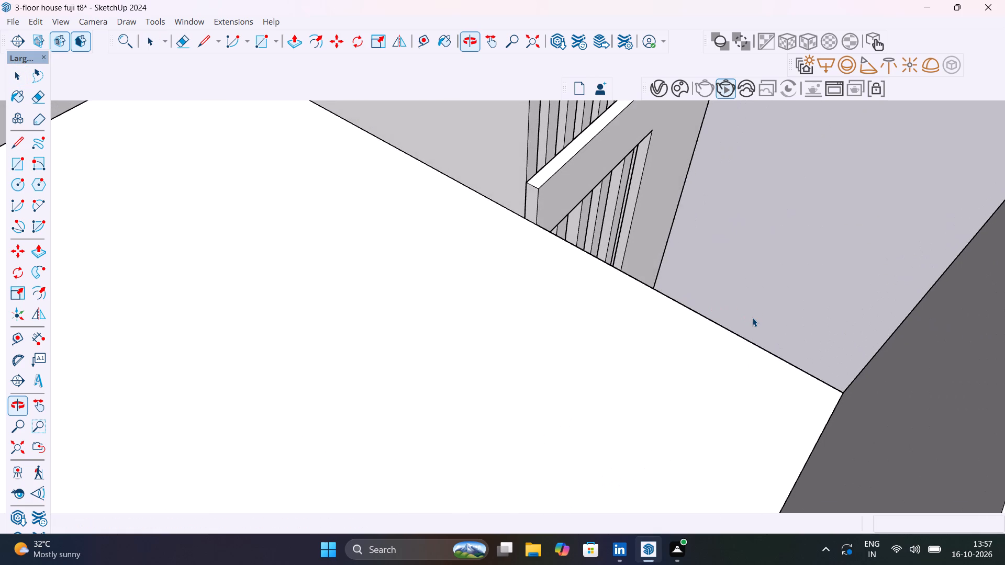
{"action": "middle_click_drag", "start_coordinate": [730, 365], "coordinate": [812, 317]}
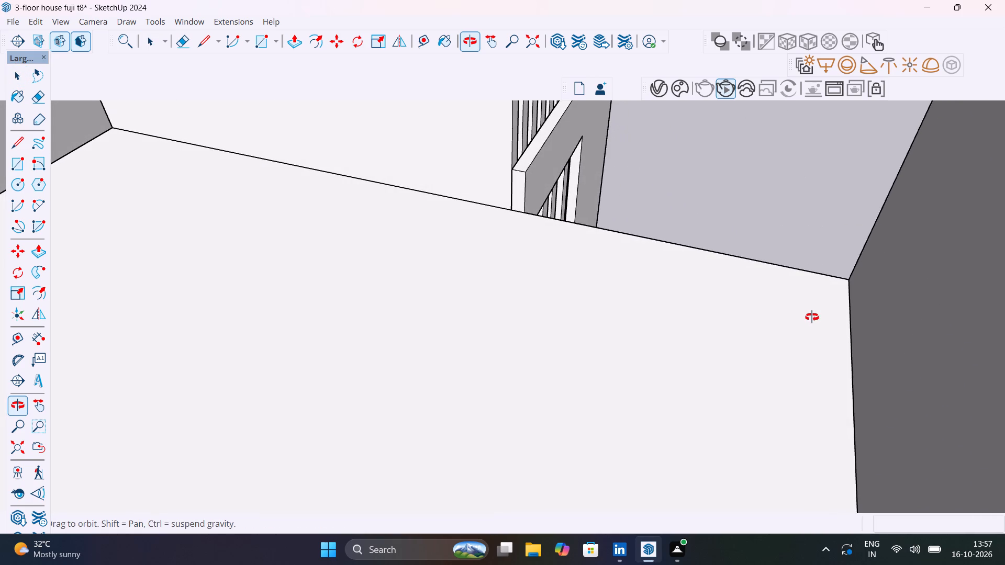
{"action": "middle_click_drag", "start_coordinate": [812, 317], "coordinate": [791, 381]}
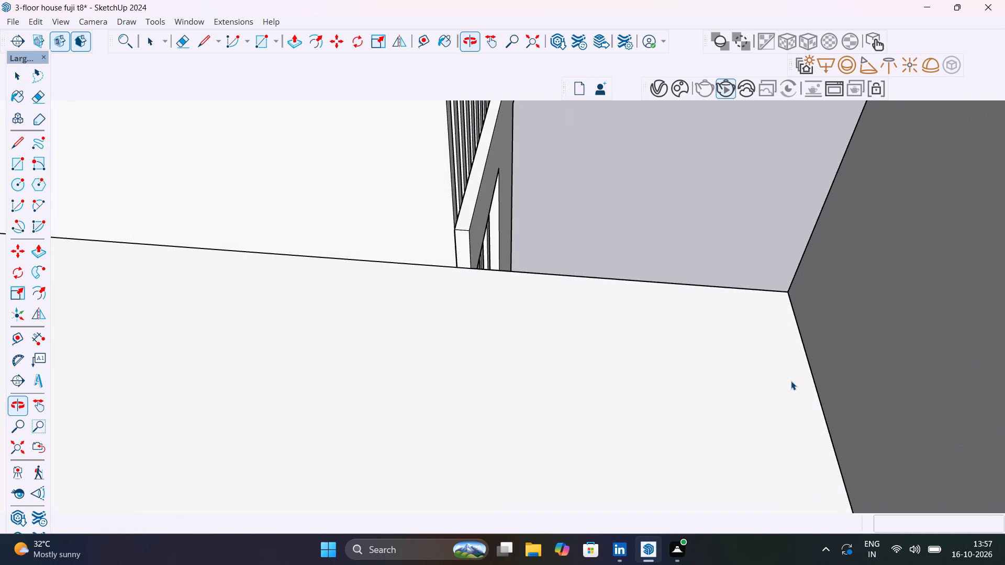
{"action": "key", "text": "t"}
{"action": "left_click", "coordinate": [804, 357]}
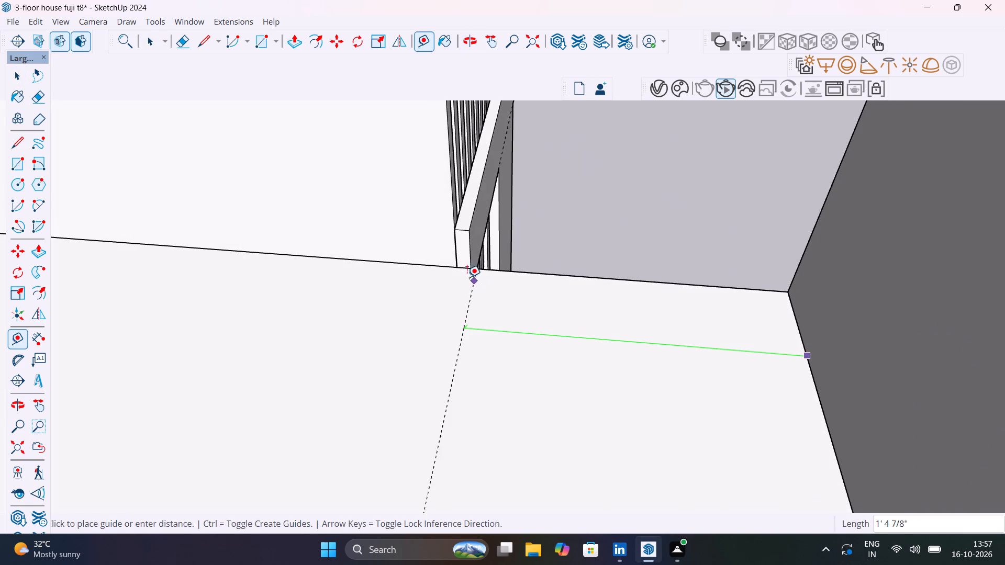
{"action": "left_click", "coordinate": [452, 268]}
{"action": "middle_click_drag", "start_coordinate": [594, 356], "coordinate": [702, 344]}
{"action": "key", "text": "space"}
Open the lower parapet group and copy its vertical inner end edge 1' along the inner face.
{"action": "scroll", "coordinate": [620, 326], "scroll_direction": "down", "scroll_amount": 7}
{"action": "middle_click_drag", "start_coordinate": [630, 329], "coordinate": [605, 354], "text": "shift"}
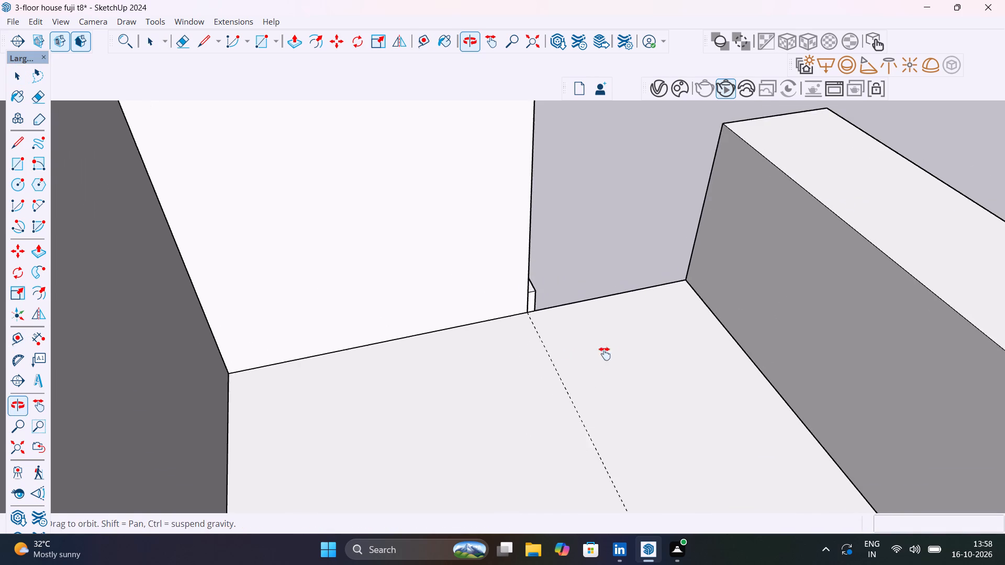
{"action": "middle_click_drag", "start_coordinate": [605, 354], "coordinate": [592, 369], "text": "shift"}
{"action": "left_click", "coordinate": [716, 280]}
{"action": "double_click", "coordinate": [709, 267]}
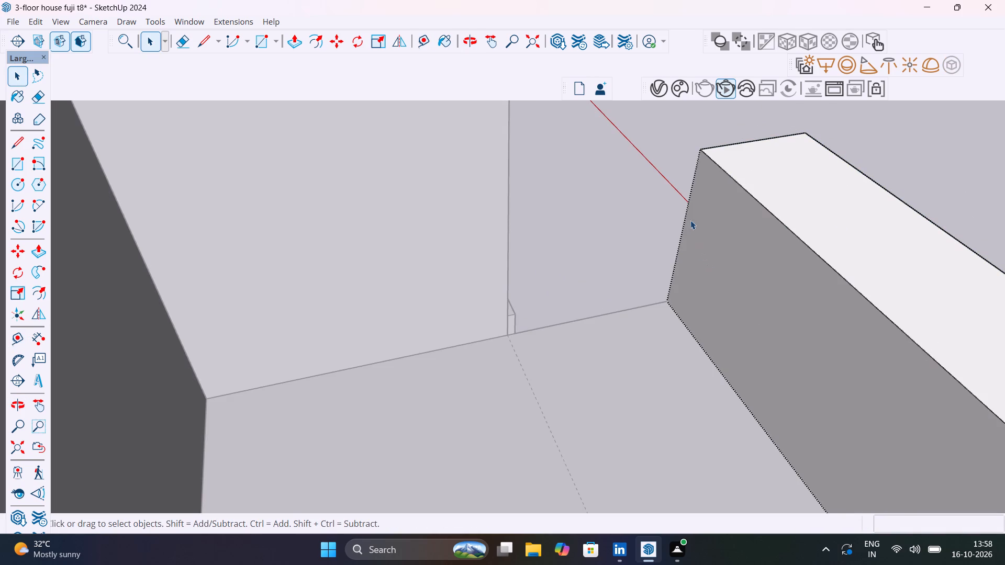
{"action": "left_click", "coordinate": [688, 211]}
{"action": "key", "text": "m"}
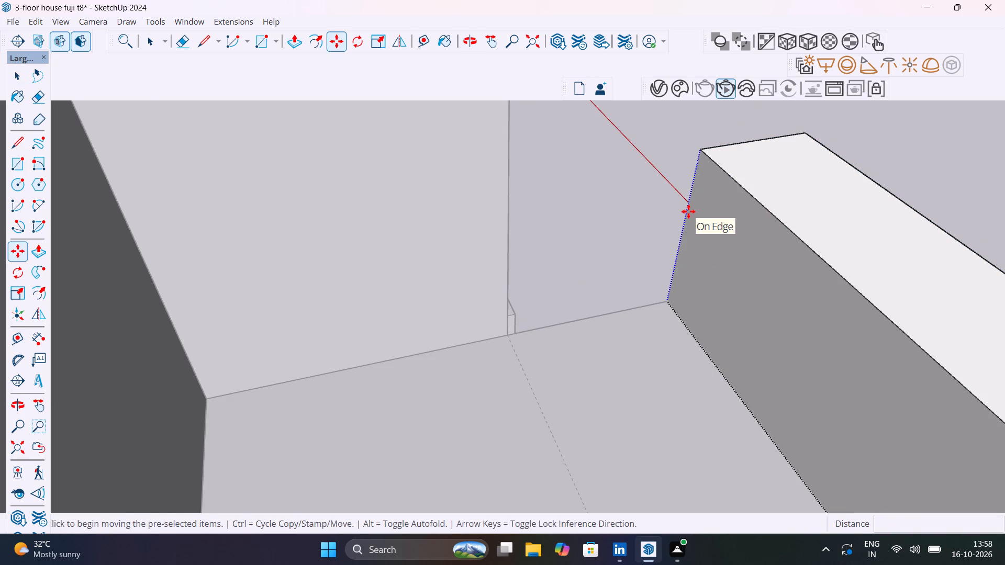
{"action": "left_click", "coordinate": [699, 154]}
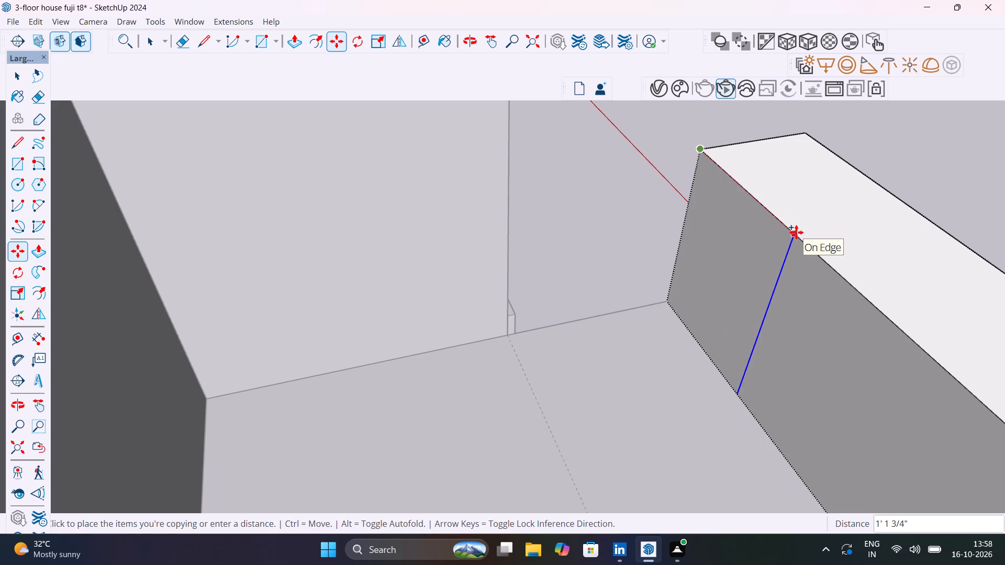
{"action": "type", "text": "1'"}
{"action": "key", "text": "Return"}
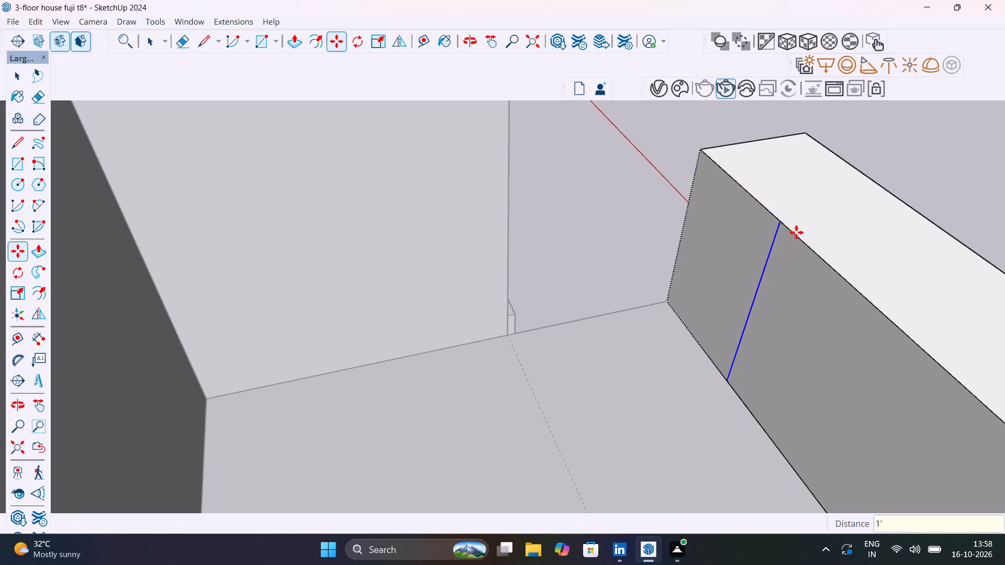
Extrude the 1' wide strip of the lower parapet's inner face 1'6" to the guide, and close the group.
{"action": "key", "text": "space"}
{"action": "left_click", "coordinate": [761, 245]}
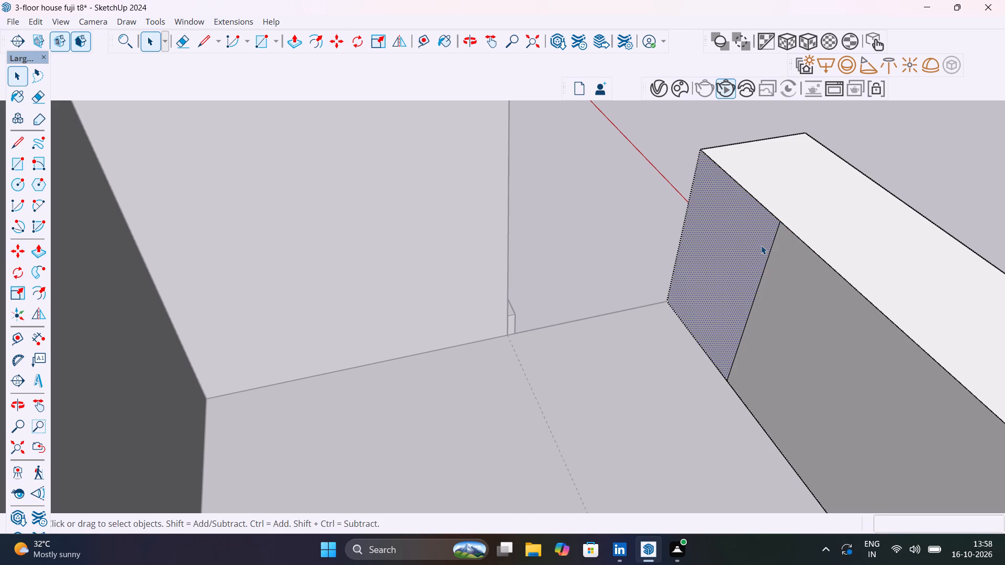
{"action": "key", "text": "p"}
{"action": "left_click", "coordinate": [761, 245]}
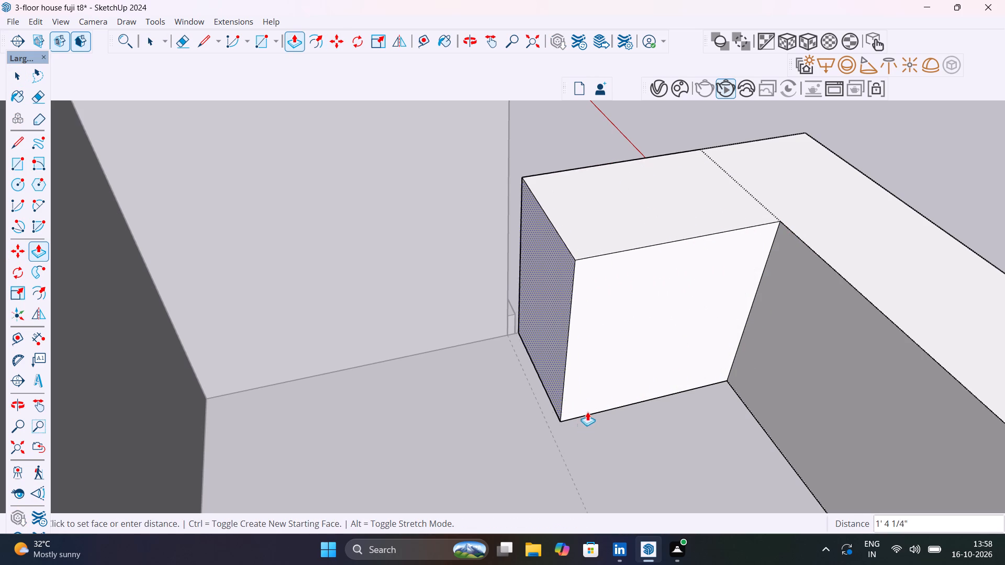
{"action": "left_click", "coordinate": [567, 465]}
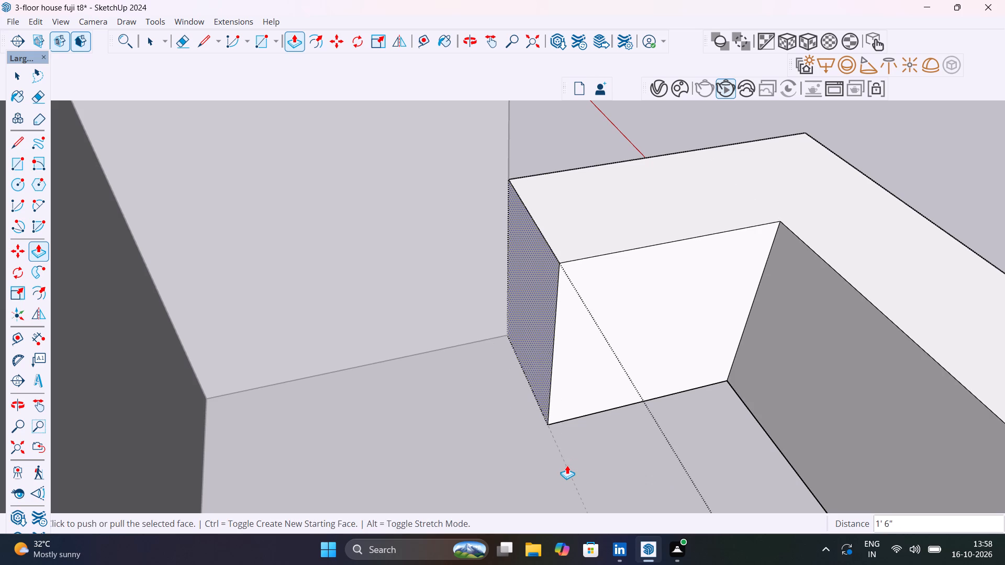
{"action": "key", "text": "space"}
{"action": "left_click", "coordinate": [688, 127]}
Examine the lower parapet's new end return from outside and within the whole front facade.
{"action": "scroll", "coordinate": [704, 156], "scroll_direction": "down", "scroll_amount": 6}
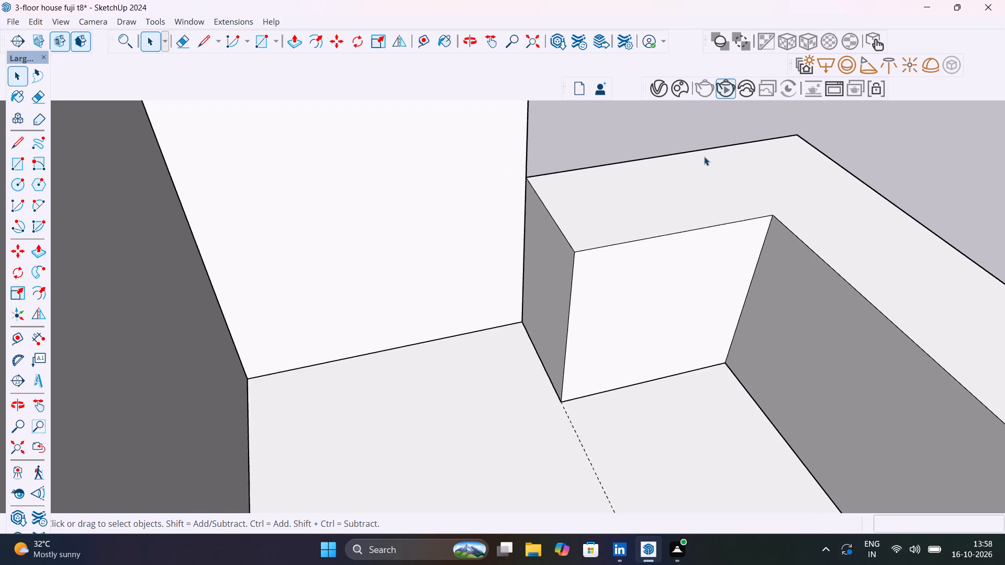
{"action": "middle_click_drag", "start_coordinate": [725, 167], "coordinate": [440, 171]}
{"action": "scroll", "coordinate": [524, 168], "scroll_direction": "down", "scroll_amount": 12}
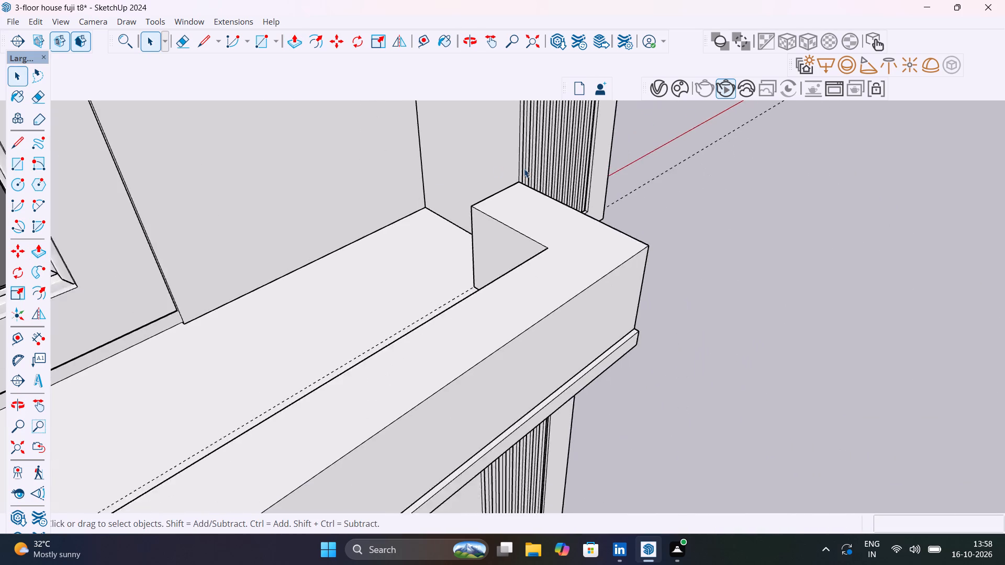
{"action": "scroll", "coordinate": [524, 168], "scroll_direction": "down", "scroll_amount": 20}
{"action": "scroll", "coordinate": [524, 168], "scroll_direction": "down", "scroll_amount": 2}
{"action": "middle_click_drag", "start_coordinate": [547, 182], "coordinate": [422, 162]}
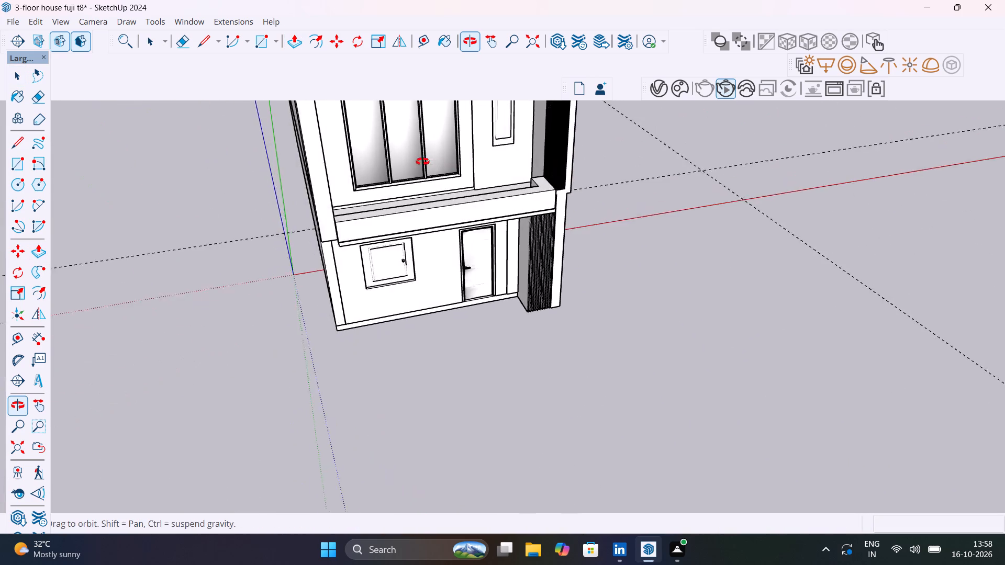
{"action": "middle_click_drag", "start_coordinate": [422, 162], "coordinate": [375, 161]}
{"action": "scroll", "coordinate": [471, 171], "scroll_direction": "down", "scroll_amount": 7}
{"action": "middle_click_drag", "start_coordinate": [519, 199], "coordinate": [520, 294]}
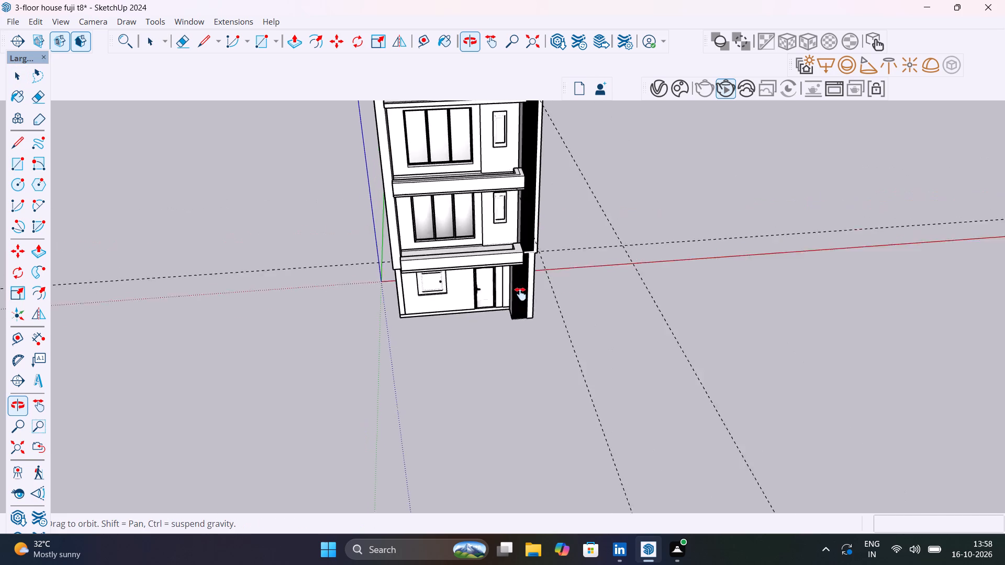
{"action": "middle_click_drag", "start_coordinate": [520, 294], "coordinate": [472, 187]}
Open the lower parapet group and copy its long inner top edge 5 1/2" outward to the middle of the top face.
{"action": "scroll", "coordinate": [501, 276], "scroll_direction": "up", "scroll_amount": 4}
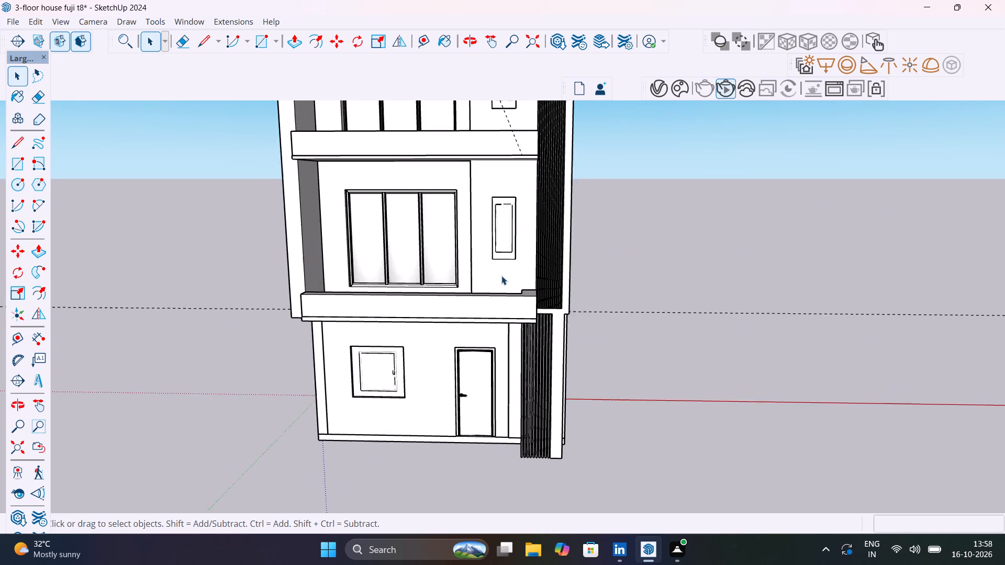
{"action": "scroll", "coordinate": [501, 276], "scroll_direction": "up", "scroll_amount": 6}
{"action": "middle_click_drag", "start_coordinate": [525, 312], "coordinate": [526, 409]}
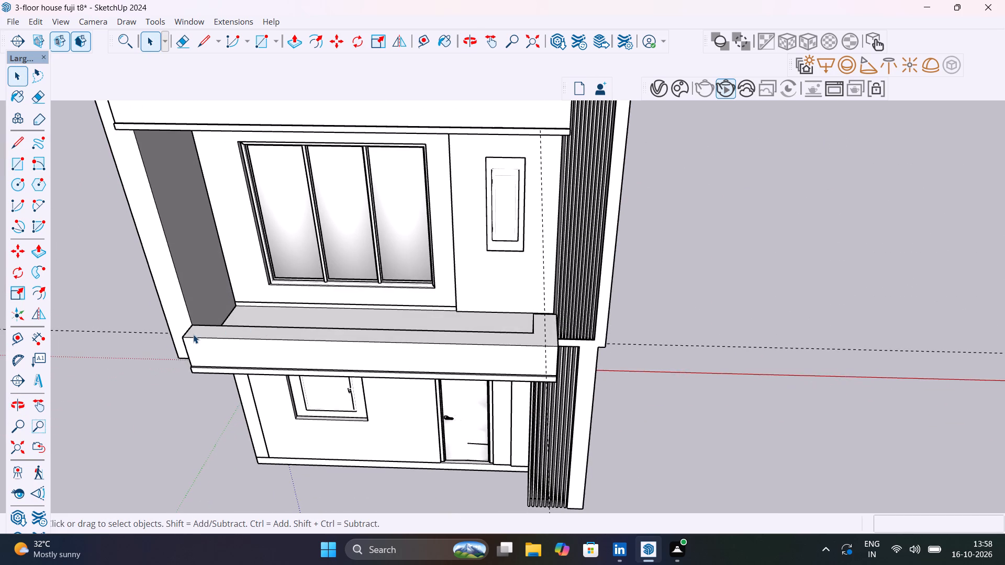
{"action": "scroll", "coordinate": [193, 334], "scroll_direction": "up", "scroll_amount": 14}
{"action": "left_click", "coordinate": [228, 310]}
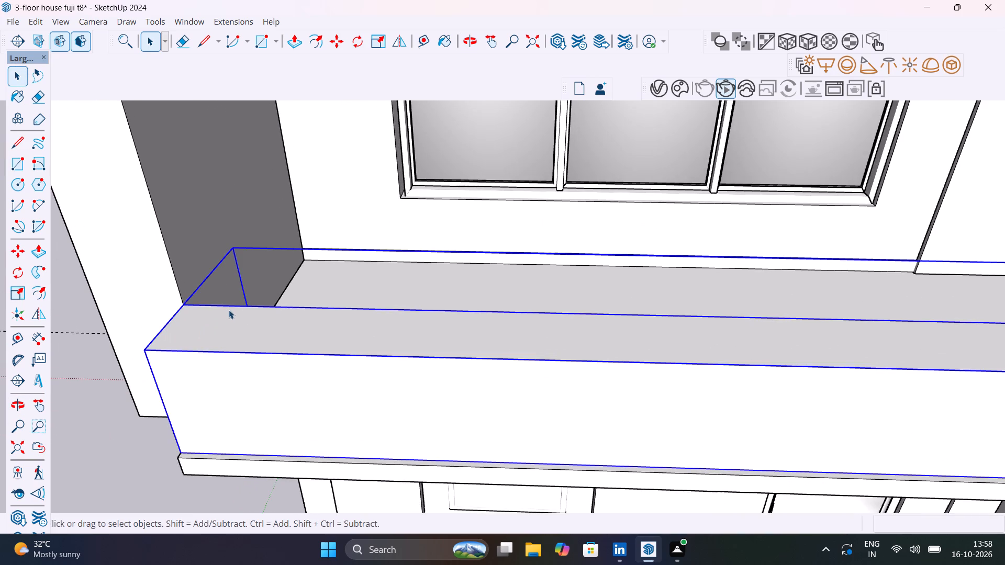
{"action": "double_click", "coordinate": [229, 310]}
{"action": "scroll", "coordinate": [203, 311], "scroll_direction": "up", "scroll_amount": 5}
{"action": "middle_click_drag", "start_coordinate": [211, 312], "coordinate": [185, 332]}
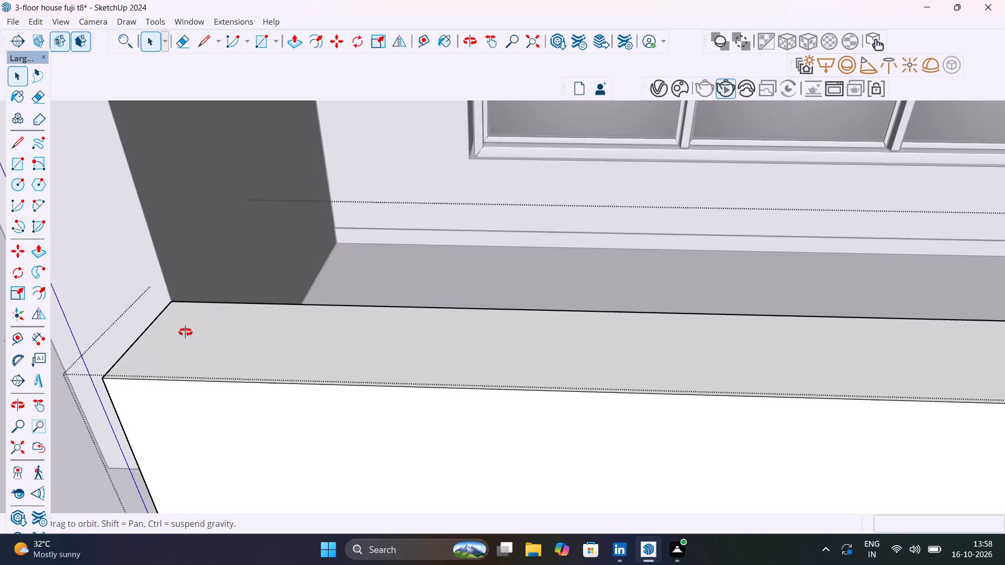
{"action": "middle_click_drag", "start_coordinate": [185, 332], "coordinate": [46, 347]}
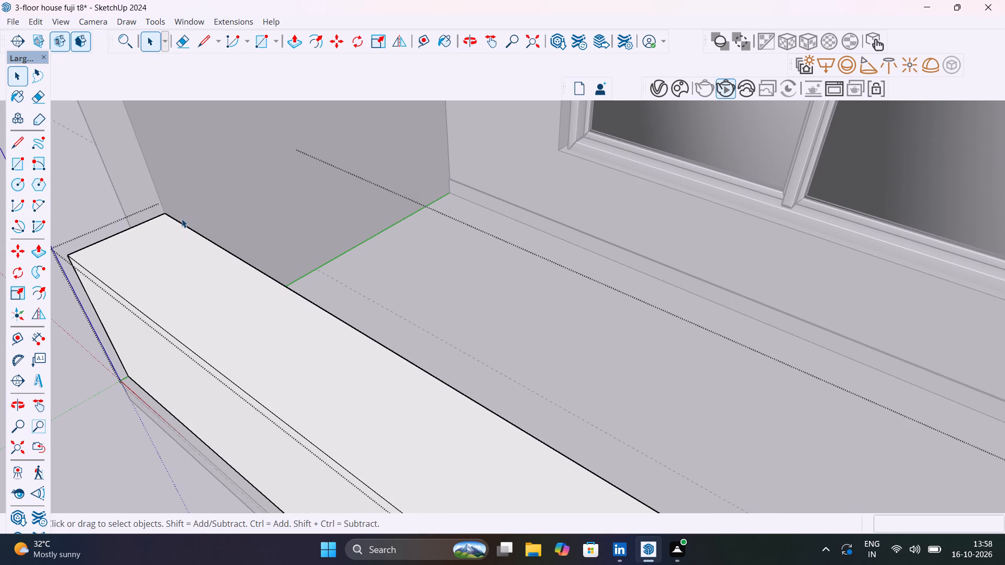
{"action": "left_click", "coordinate": [191, 228]}
{"action": "key", "text": "m"}
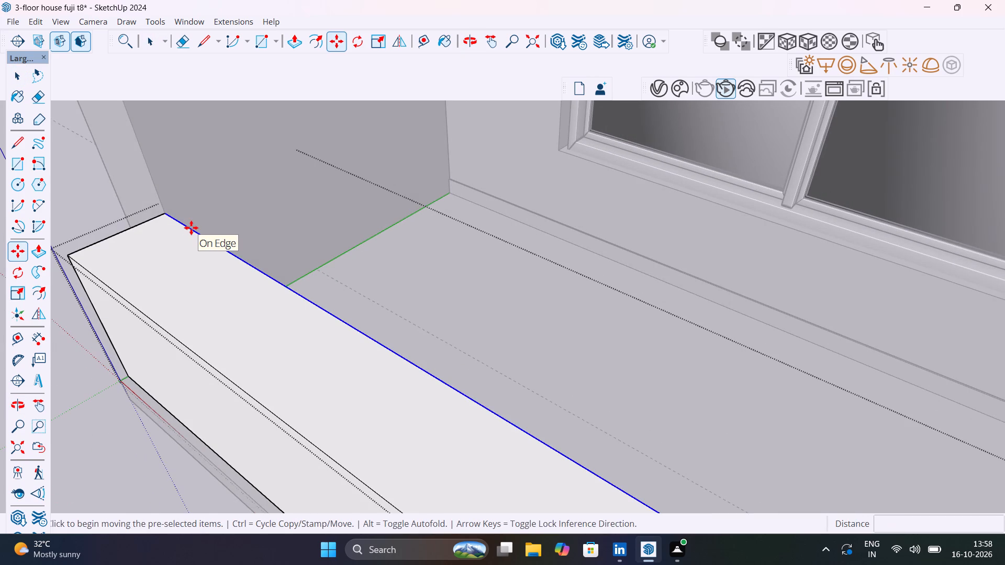
{"action": "left_click", "coordinate": [165, 213]}
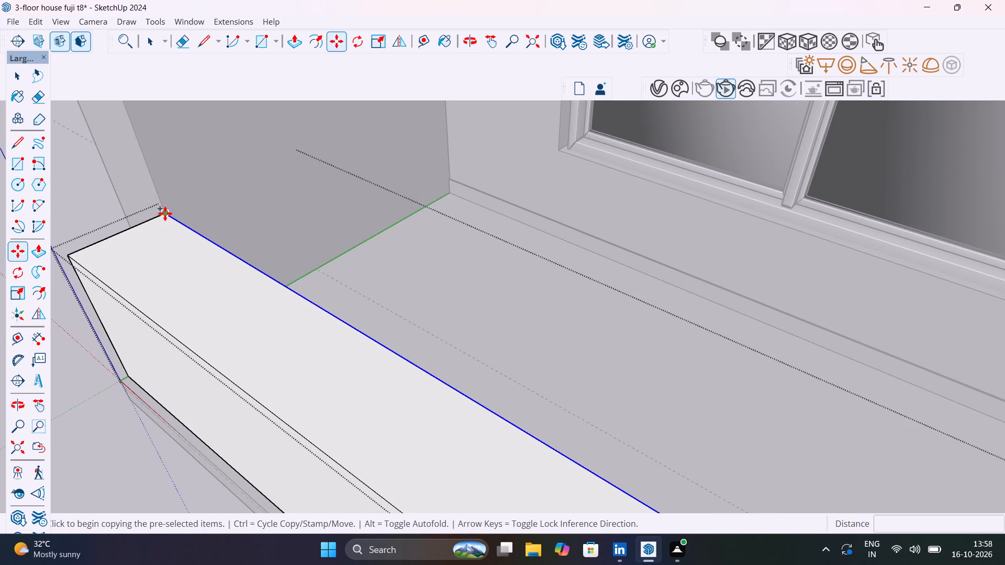
{"action": "left_click", "coordinate": [122, 233]}
Copy the outer top edge of the lower parapet's end return 6" inward to the middle of its top face.
{"action": "scroll", "coordinate": [150, 243], "scroll_direction": "down", "scroll_amount": 20}
{"action": "scroll", "coordinate": [150, 243], "scroll_direction": "down", "scroll_amount": 8}
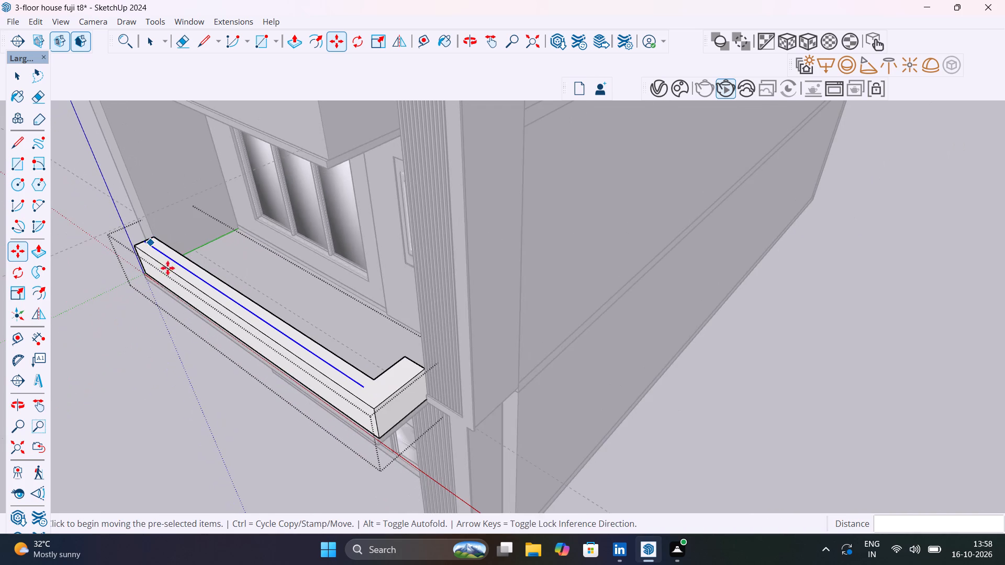
{"action": "middle_click_drag", "start_coordinate": [320, 378], "coordinate": [452, 390]}
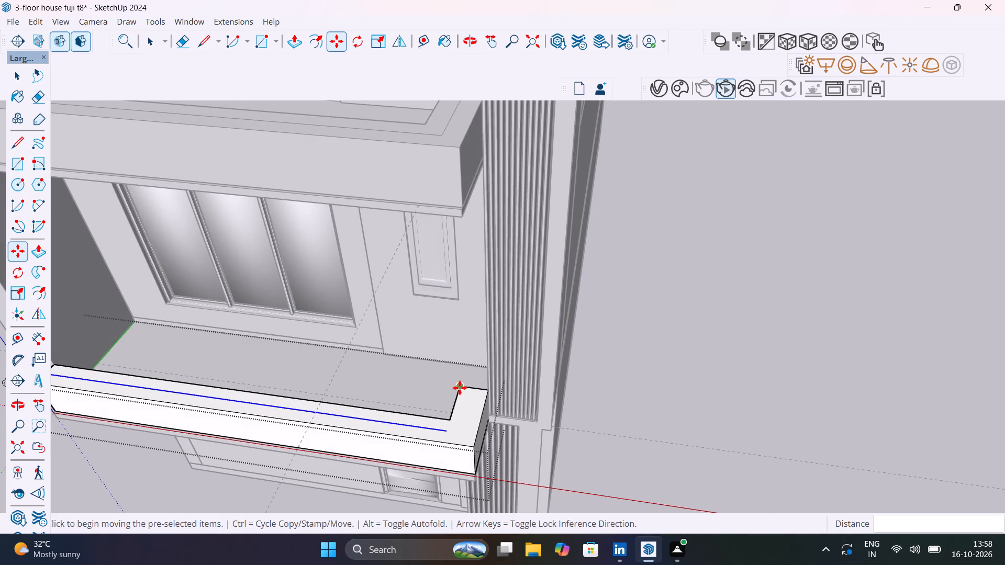
{"action": "key", "text": "Escape"}
{"action": "scroll", "coordinate": [477, 401], "scroll_direction": "up", "scroll_amount": 8}
{"action": "middle_click_drag", "start_coordinate": [484, 404], "coordinate": [508, 398]}
{"action": "scroll", "coordinate": [484, 404], "scroll_direction": "down", "scroll_amount": 1}
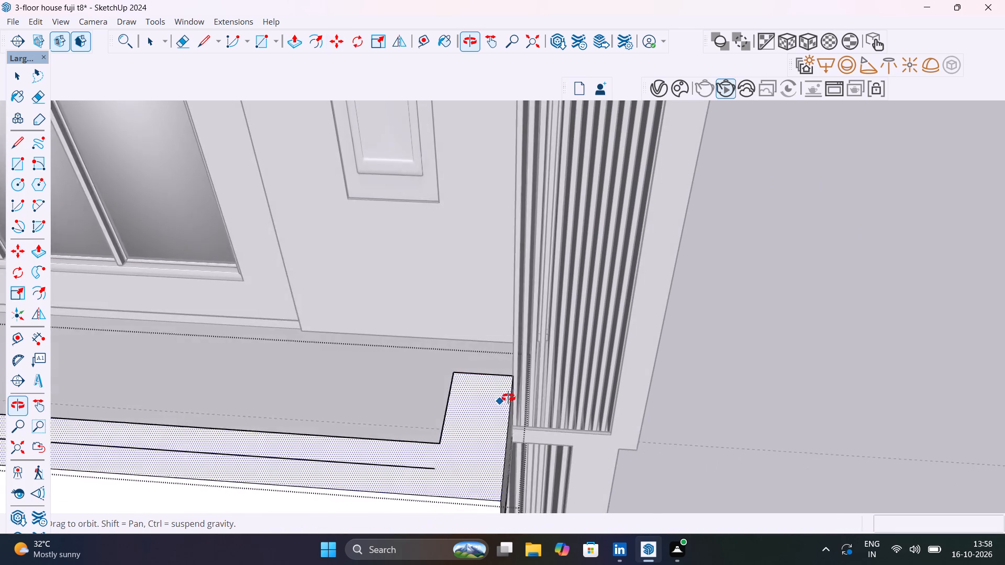
{"action": "middle_click_drag", "start_coordinate": [508, 398], "coordinate": [529, 392]}
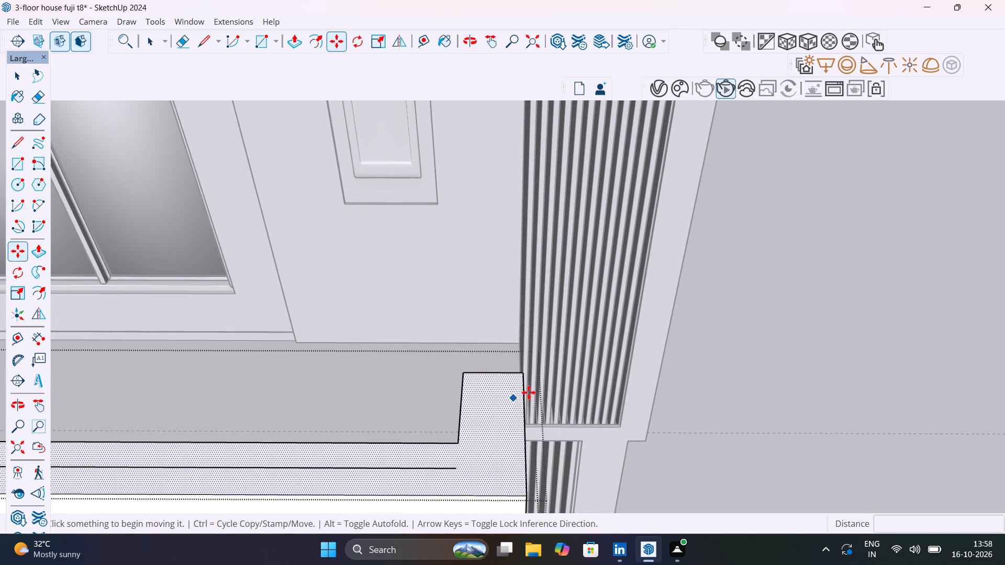
{"action": "key", "text": "space"}
{"action": "left_click", "coordinate": [524, 408]}
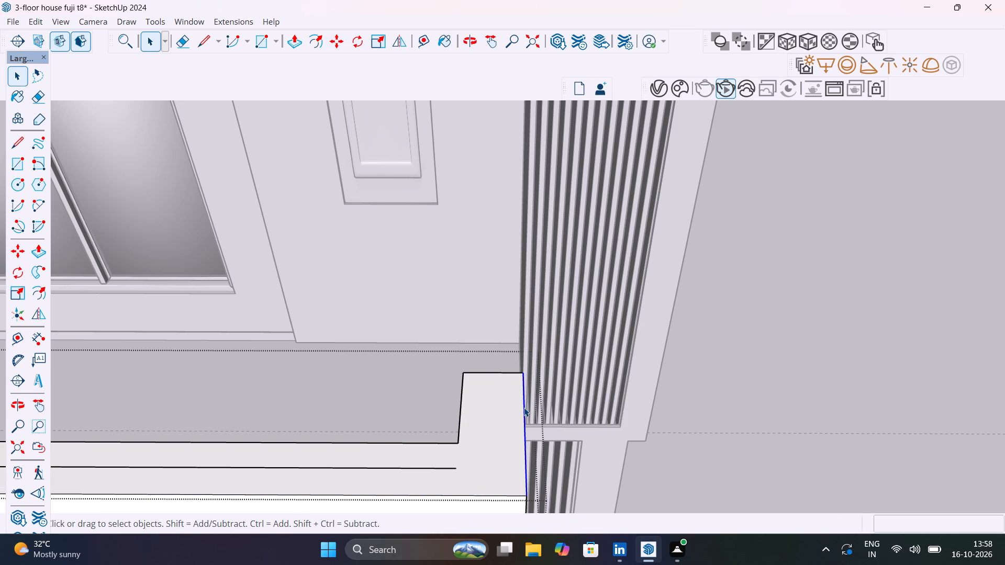
{"action": "key", "text": "m"}
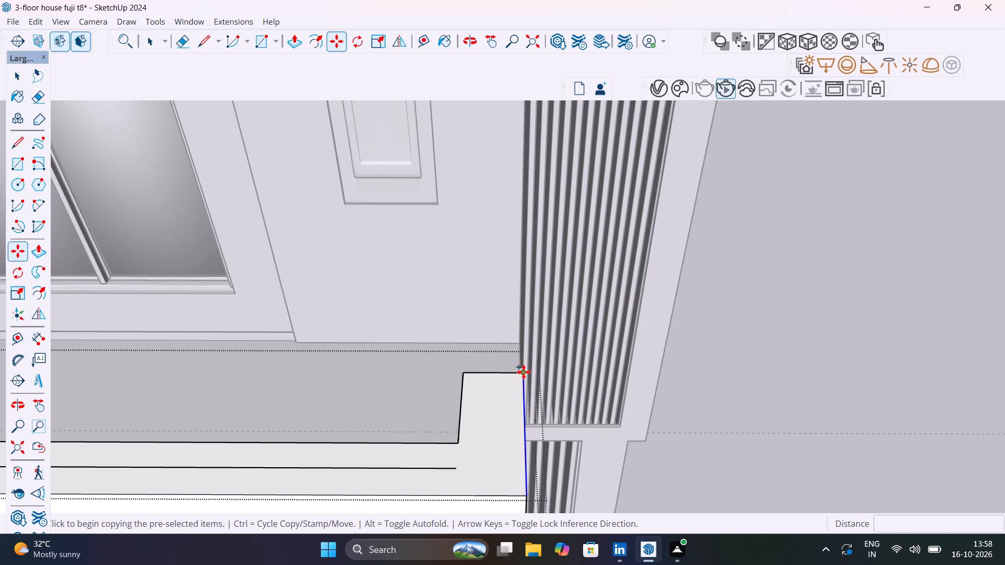
{"action": "left_click", "coordinate": [523, 372]}
{"action": "left_click", "coordinate": [492, 374]}
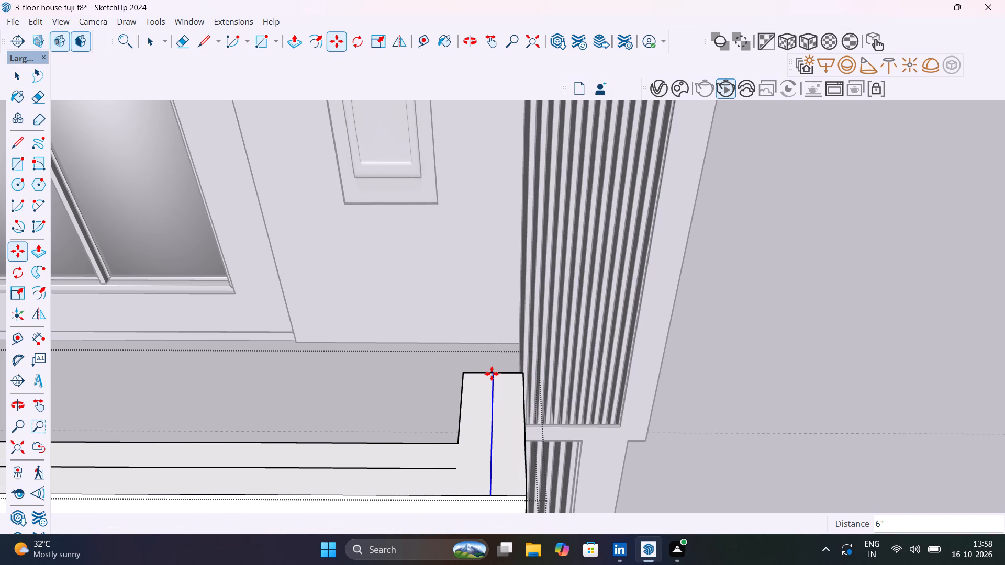
Draw a 6" line extending the long centre line to the end return's centre line on the parapet's top face.
{"action": "key", "text": "space"}
{"action": "key", "text": "l"}
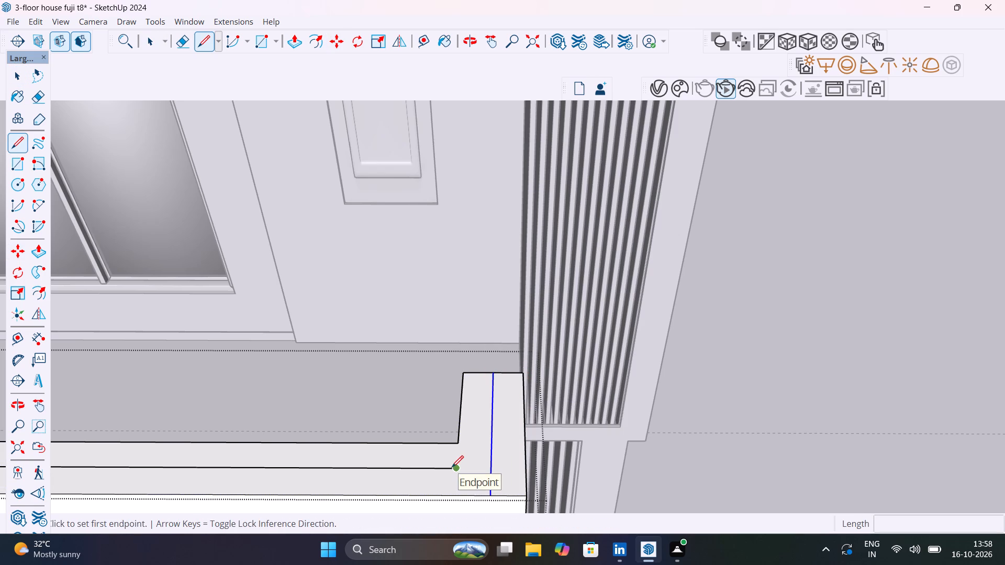
{"action": "left_click", "coordinate": [457, 470]}
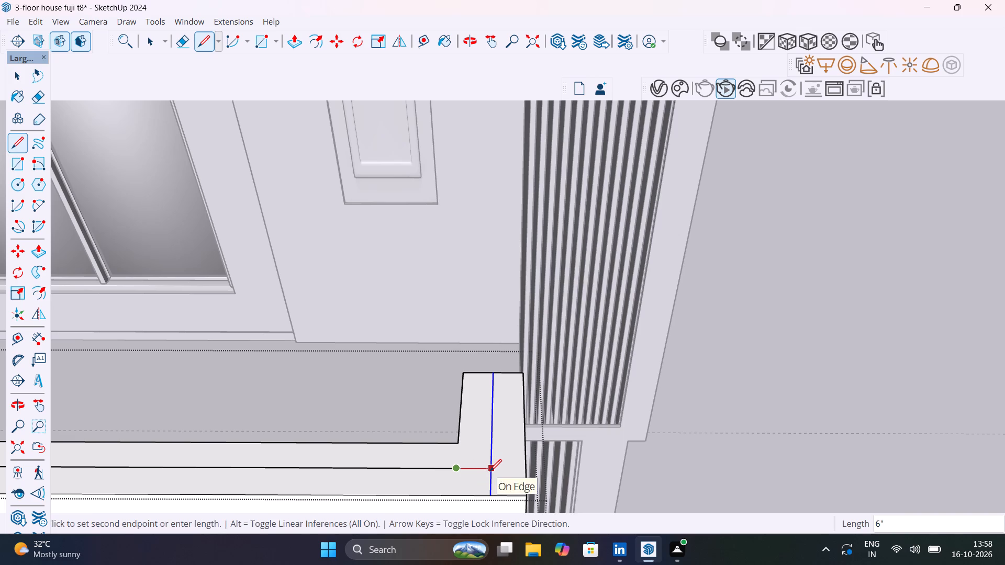
{"action": "left_click", "coordinate": [490, 471]}
{"action": "key", "text": "Escape"}
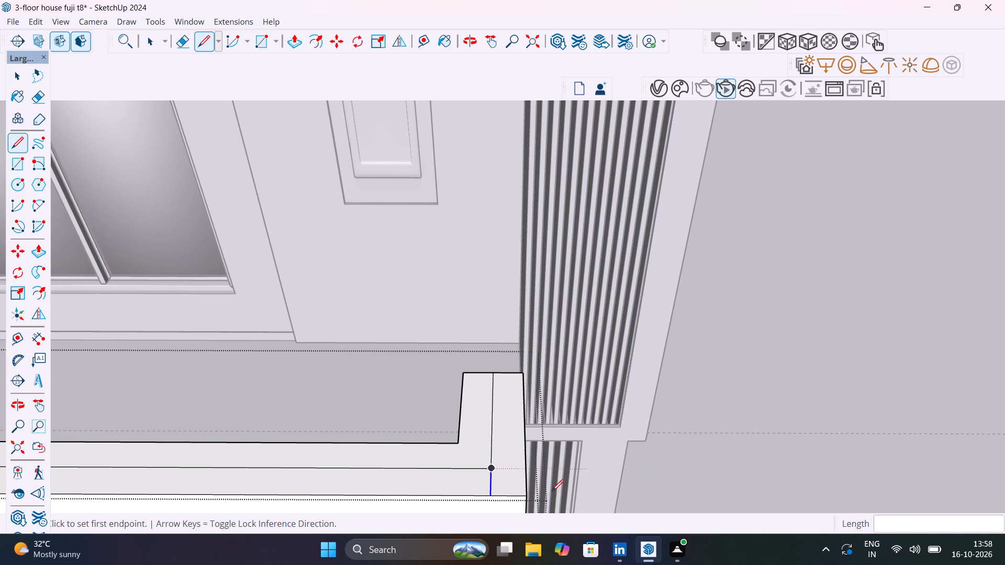
Delete the leftover centre line segment between the junction and the parapet's front top edge, and close the group.
{"action": "key", "text": "space"}
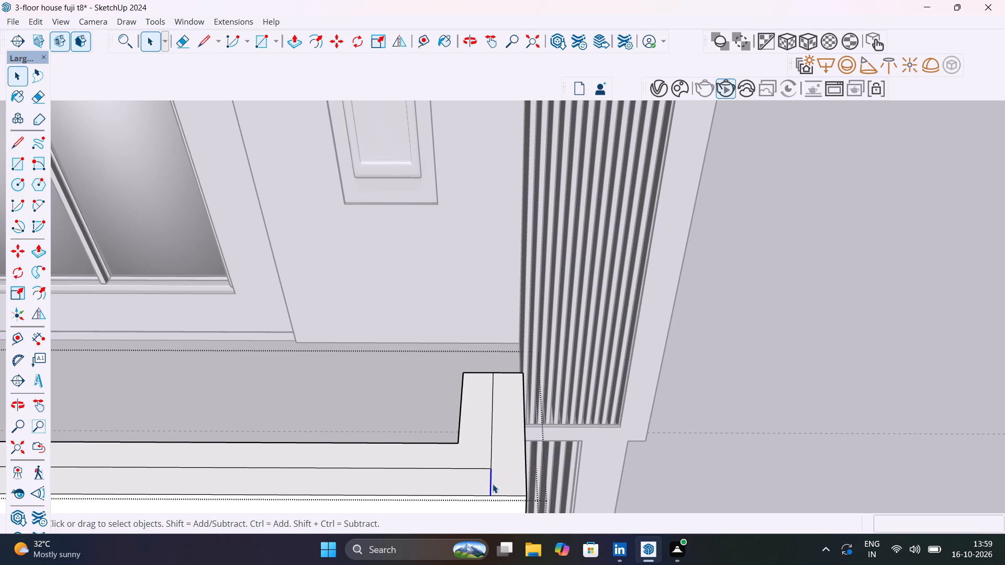
{"action": "key", "text": "Delete"}
{"action": "left_click", "coordinate": [722, 413]}
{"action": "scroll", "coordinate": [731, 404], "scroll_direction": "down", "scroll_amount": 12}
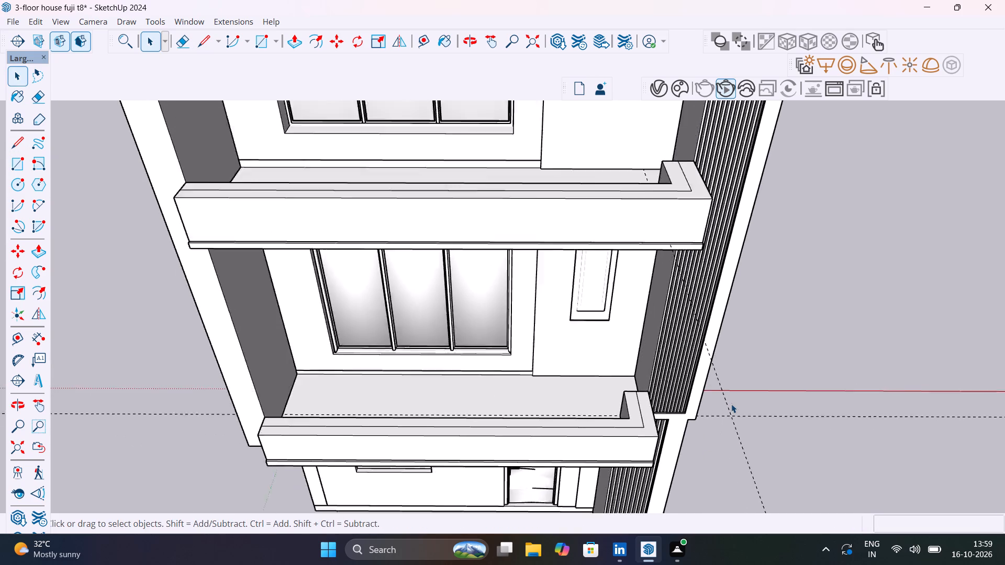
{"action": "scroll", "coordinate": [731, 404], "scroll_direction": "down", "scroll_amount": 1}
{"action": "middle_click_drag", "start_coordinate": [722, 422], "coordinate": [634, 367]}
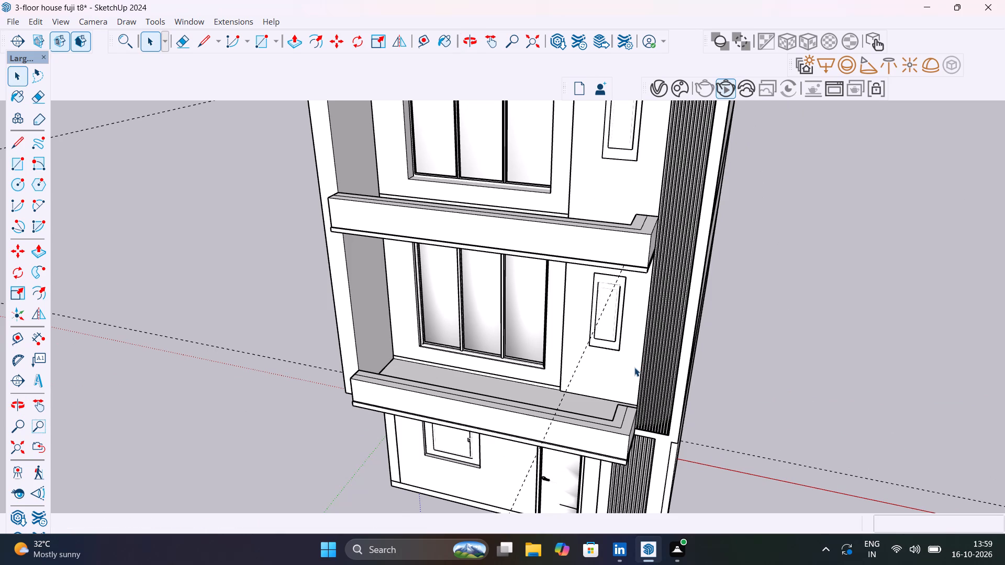